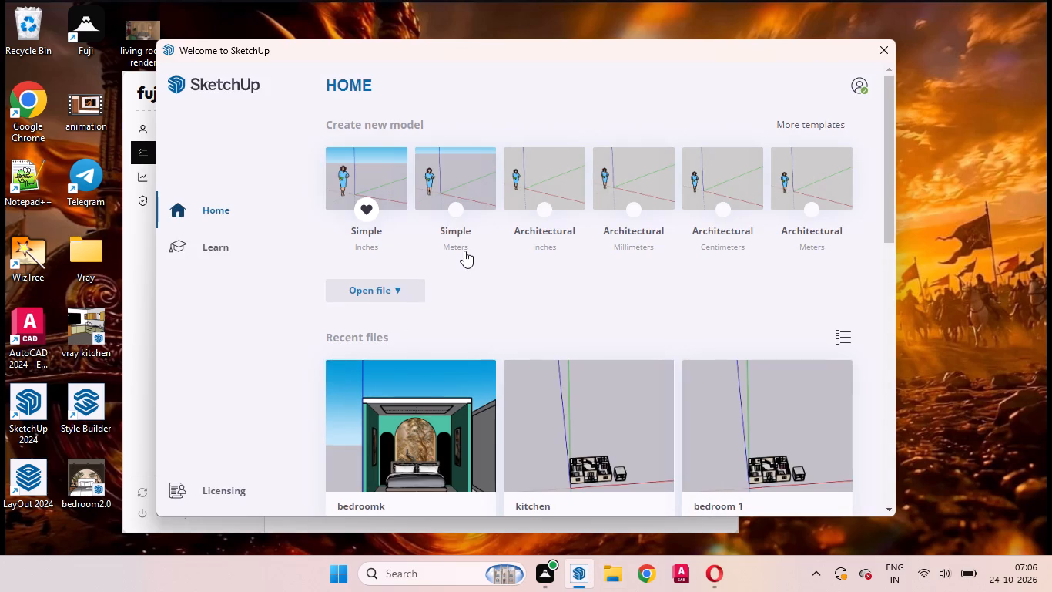
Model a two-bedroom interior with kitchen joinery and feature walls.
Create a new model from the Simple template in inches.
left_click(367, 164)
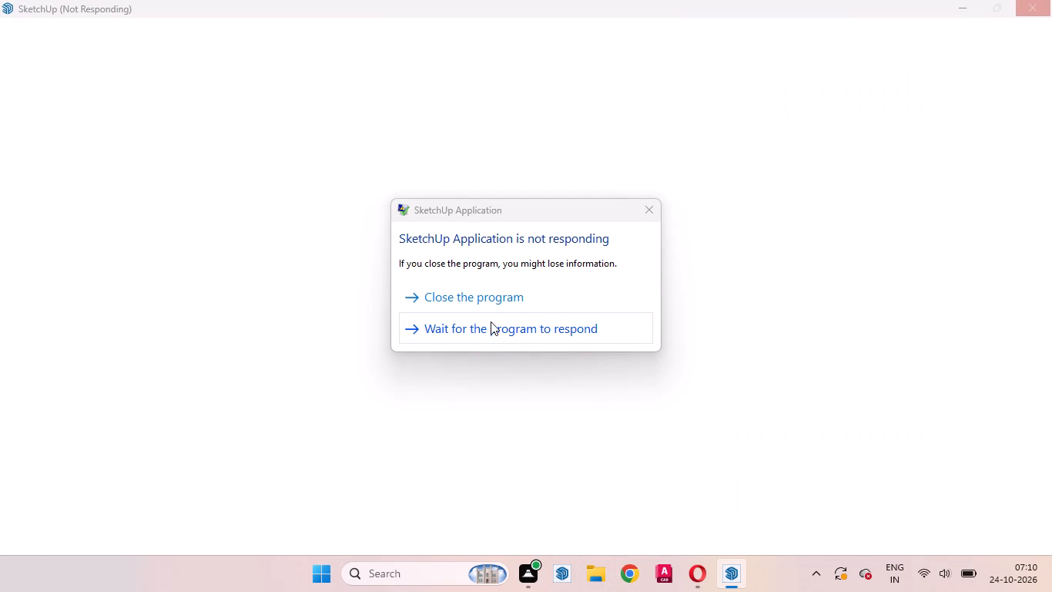
Give the unresponsive SketchUp application time to respond, and close it if it stays frozen.
left_click(479, 322)
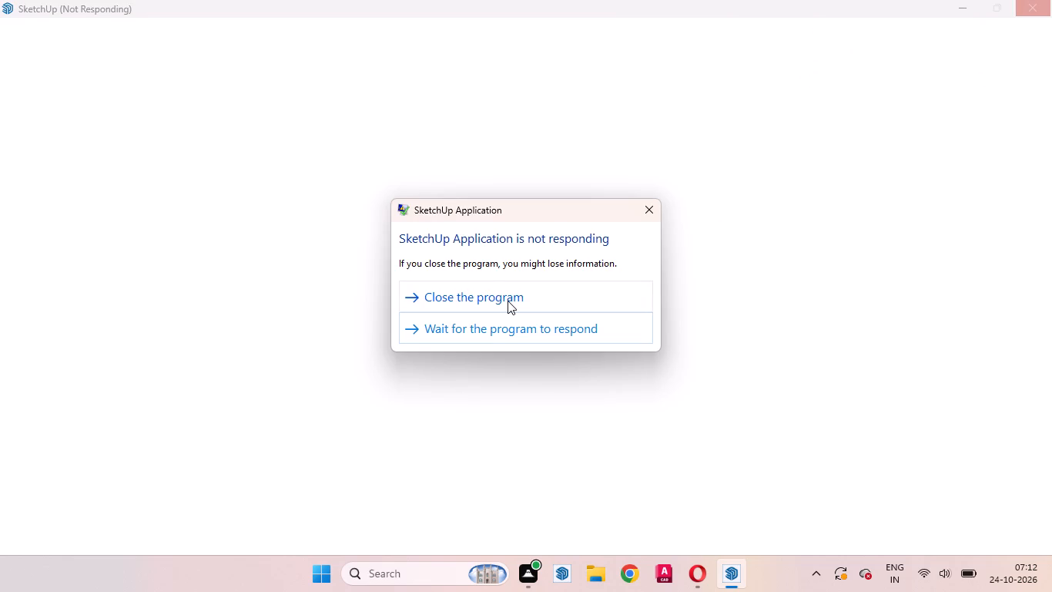
left_click(508, 301)
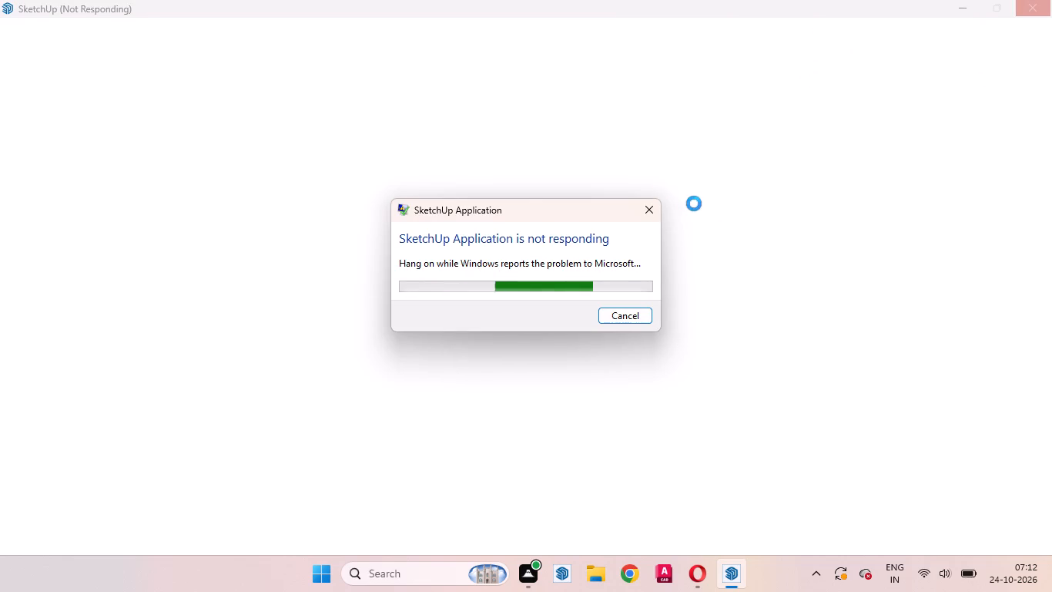
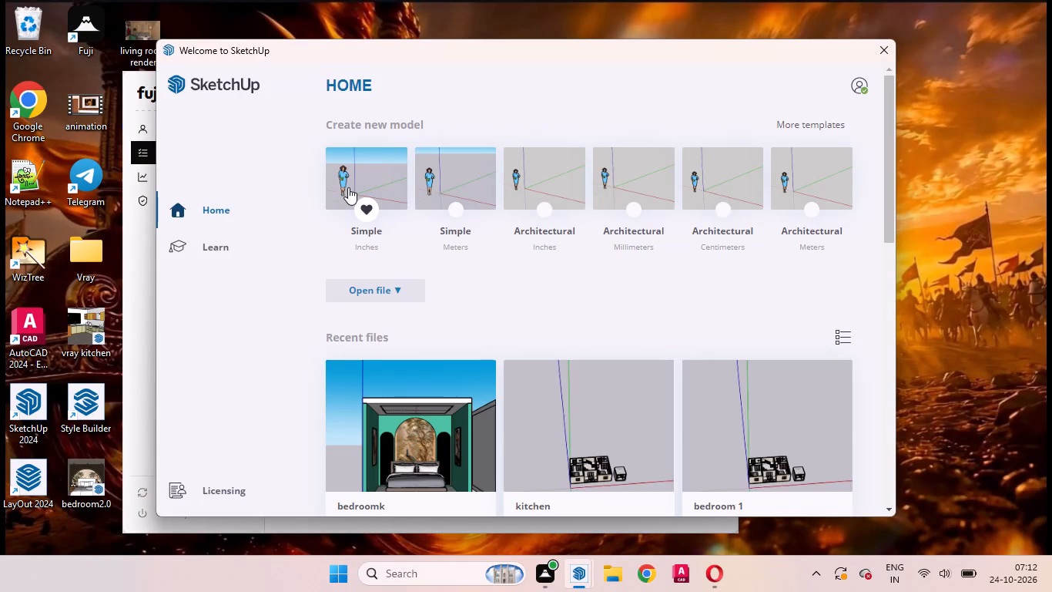
Create a new model from the Simple template in inches.
left_click(348, 187)
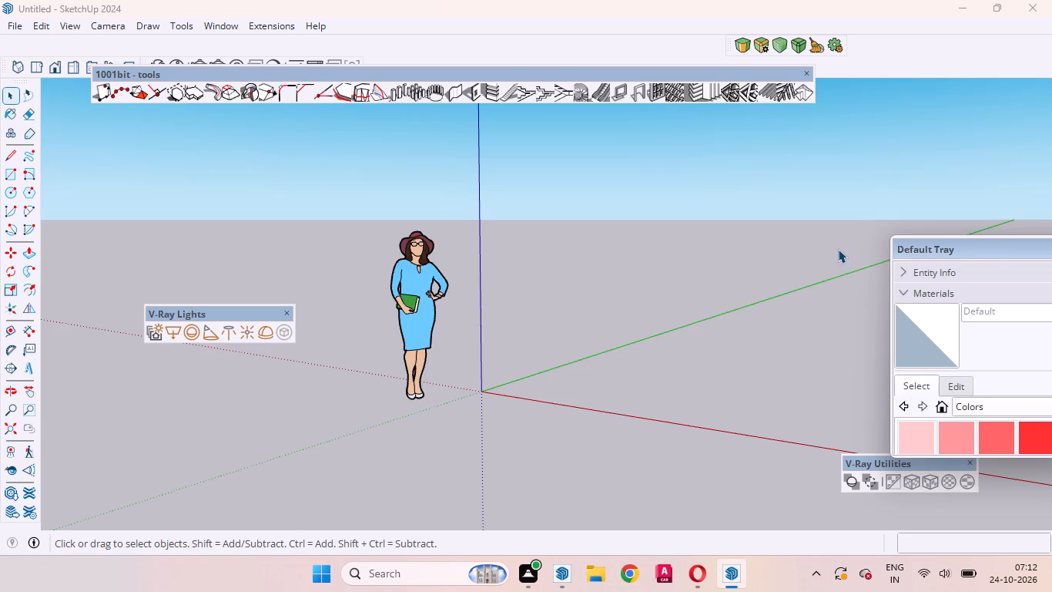
Move the Default Tray fully into view and lengthen it to show more rows of material swatches.
left_click_drag(988, 250, 940, 203)
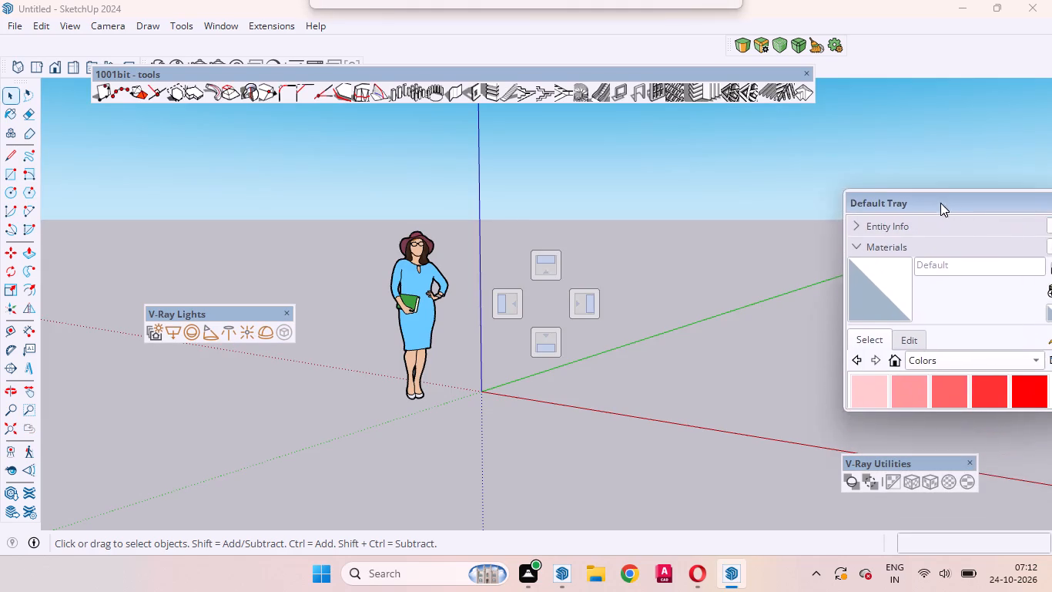
left_click_drag(940, 203, 910, 144)
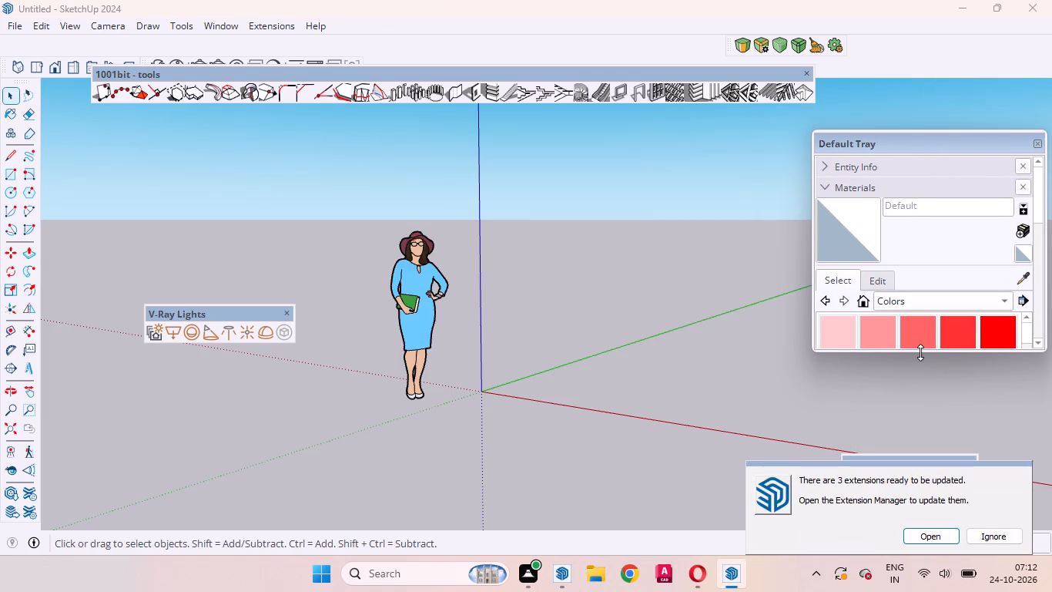
left_click_drag(920, 352, 923, 483)
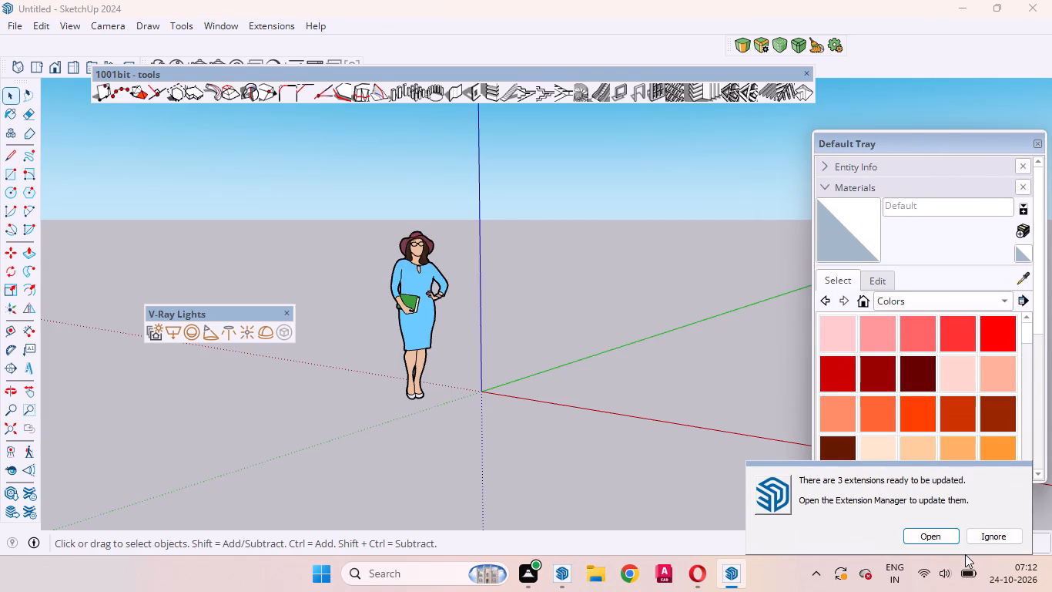
Ignore the available extension updates.
left_click(987, 538)
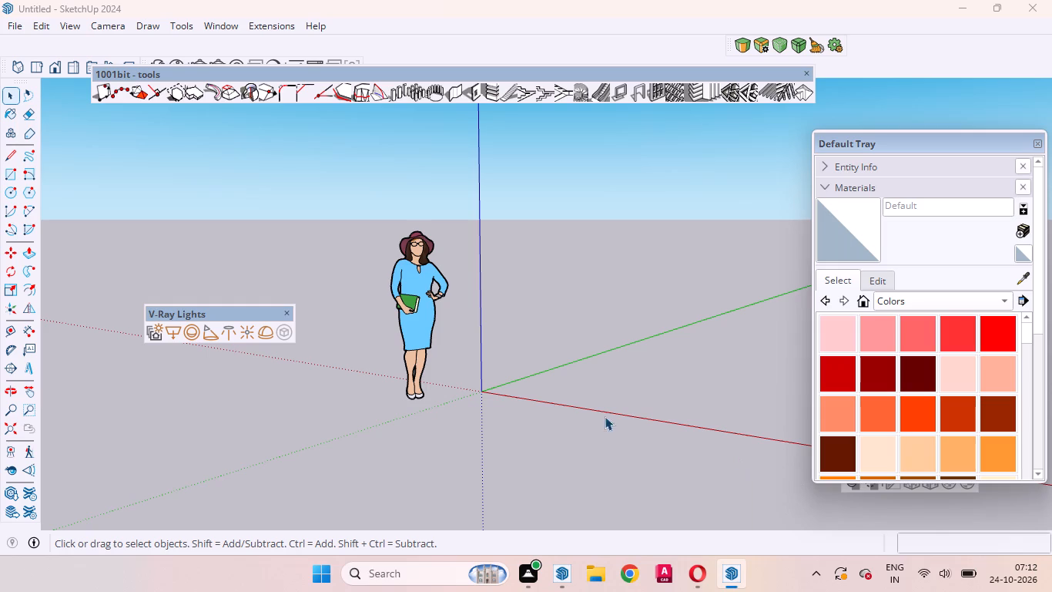
Move the V-Ray Lights toolbar higher in the drawing area and dock the 1001bit tools in the row directly below the main menu.
left_click_drag(233, 312, 224, 252)
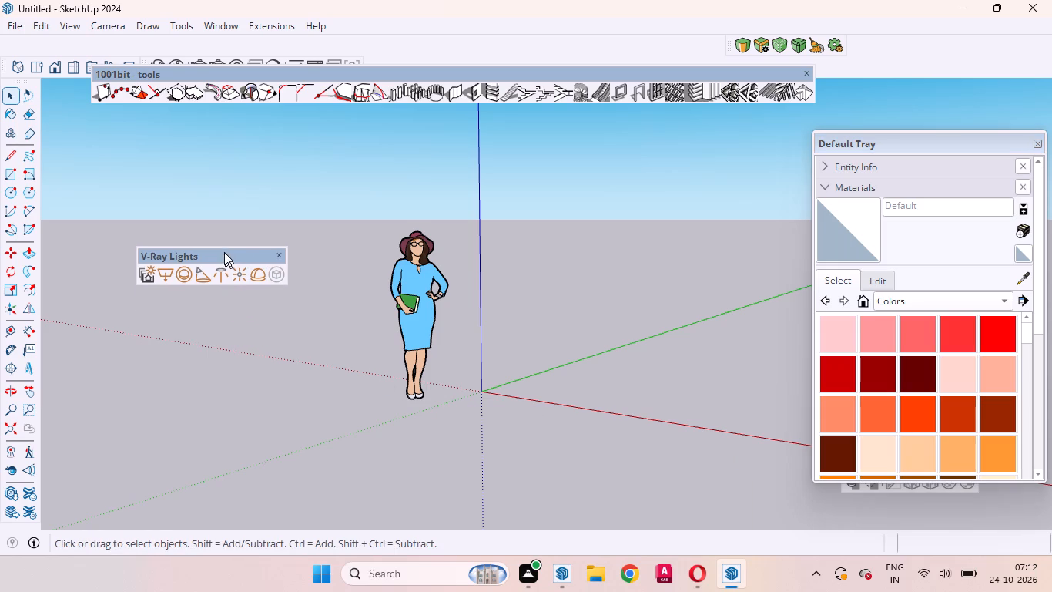
left_click_drag(224, 252, 215, 205)
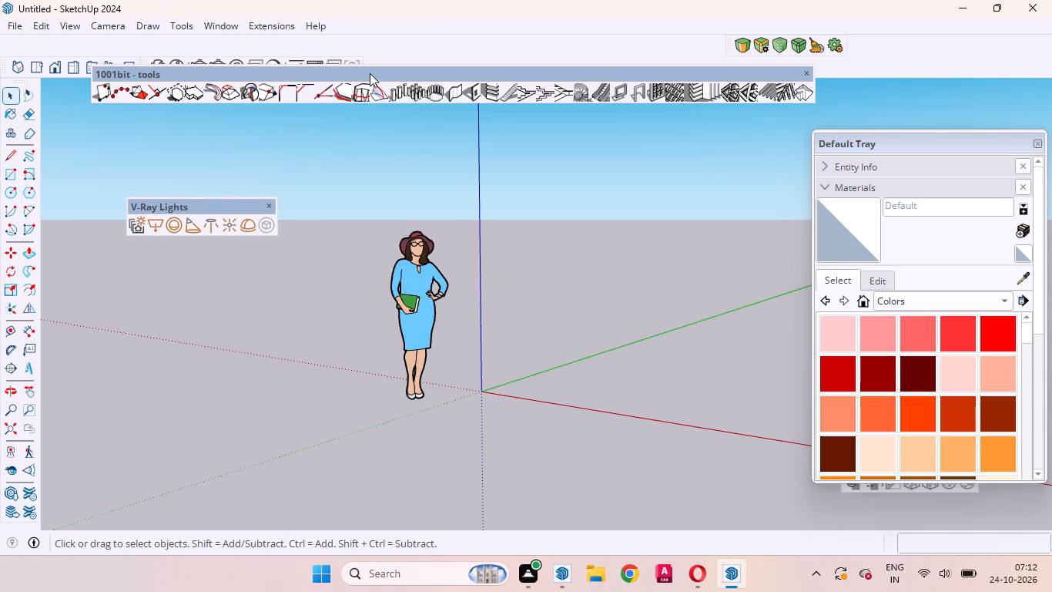
left_click_drag(370, 73, 236, 32)
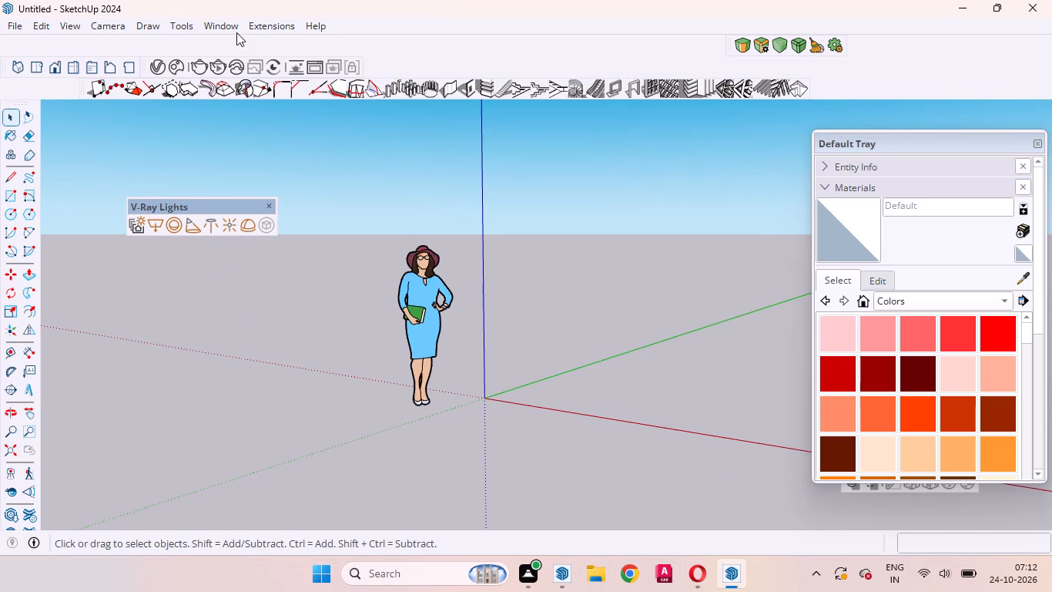
left_click_drag(236, 32, 235, 32)
left_click_drag(82, 87, 81, 50)
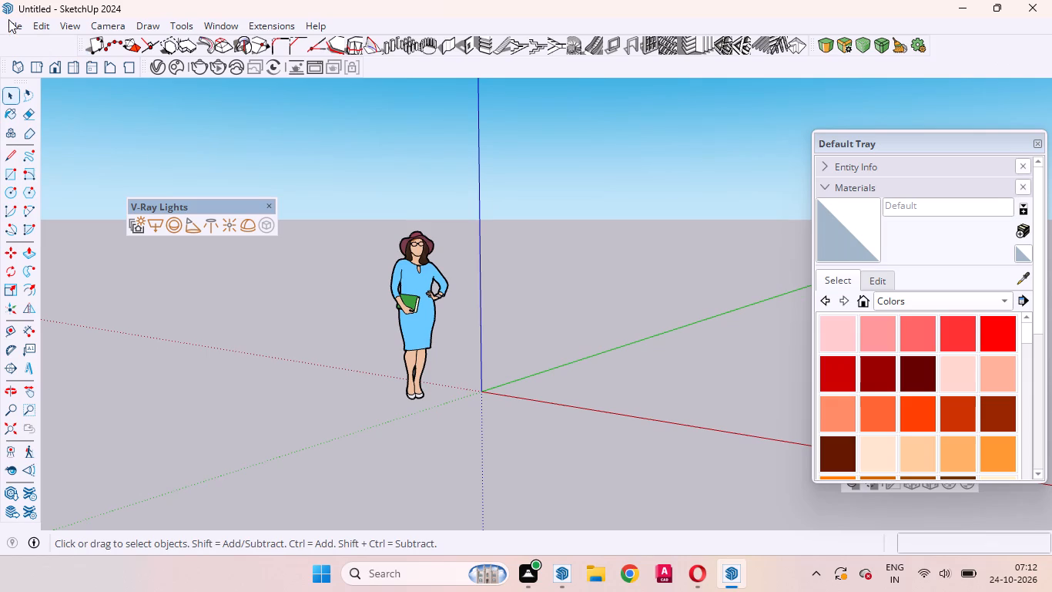
Start a file import and look through the drawings and models in the Documents folder for the file to bring in.
left_click(9, 20)
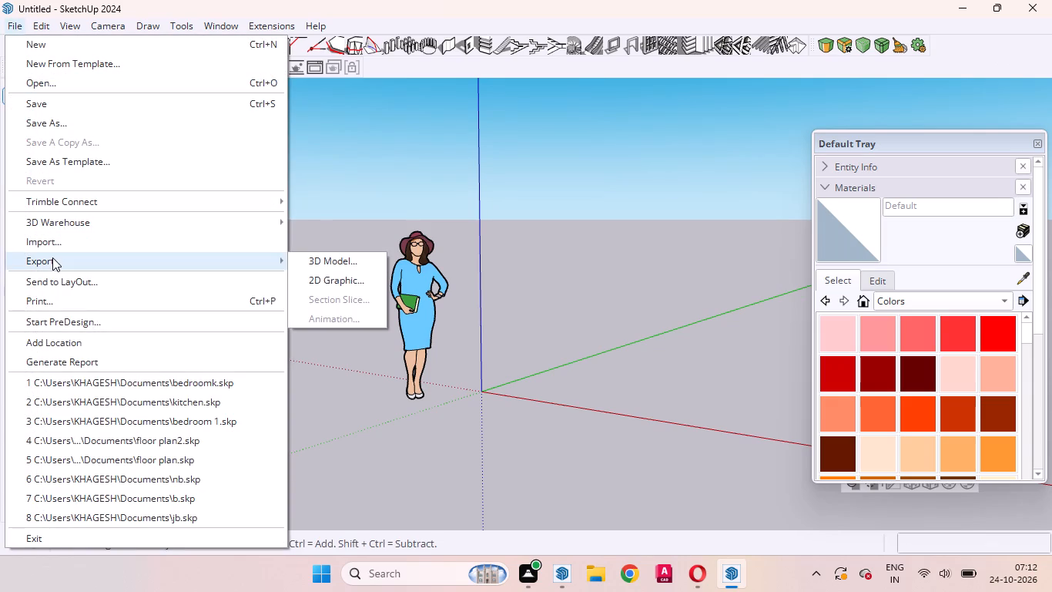
left_click(49, 249)
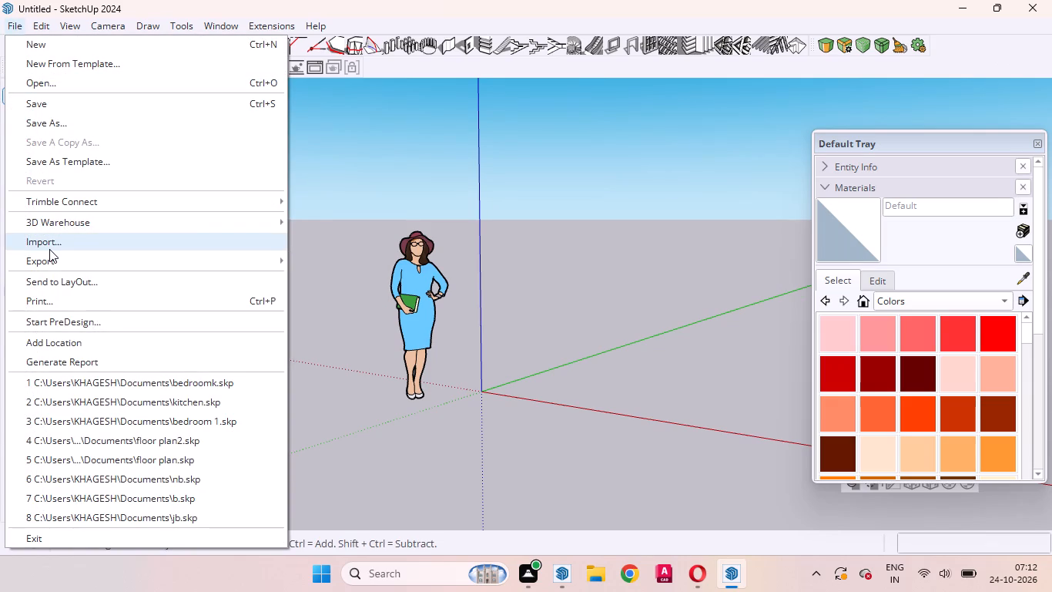
scroll(276, 256, "down", 3)
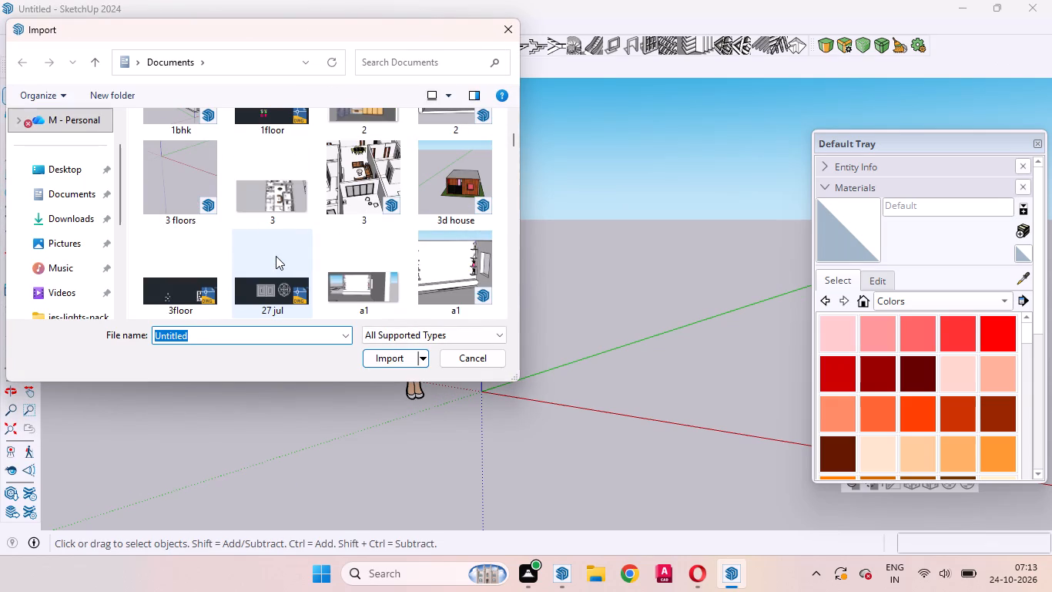
scroll(276, 256, "up", 1)
scroll(309, 236, "down", 1)
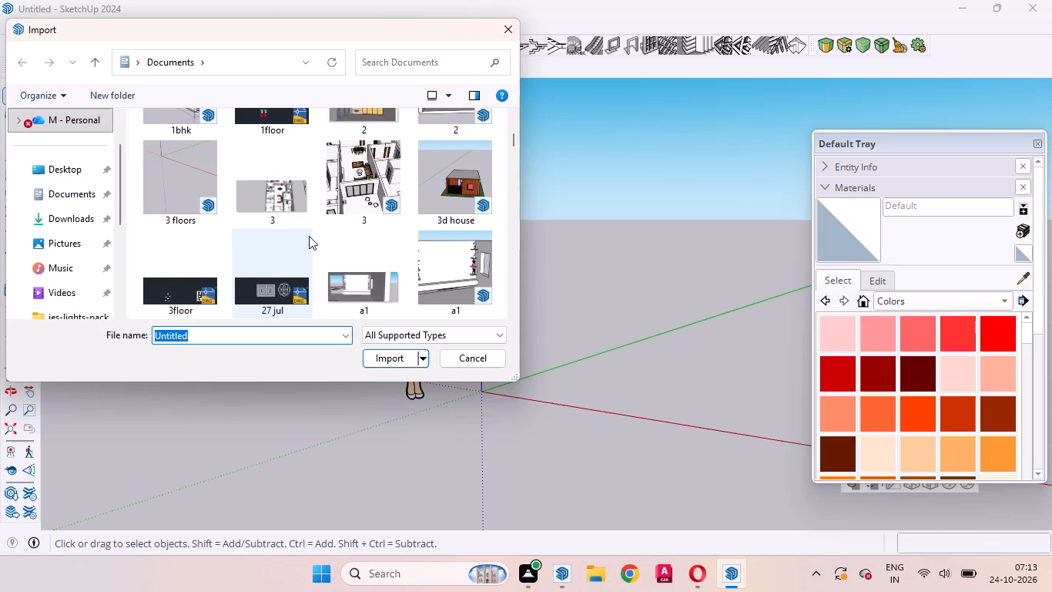
scroll(351, 226, "down", 1)
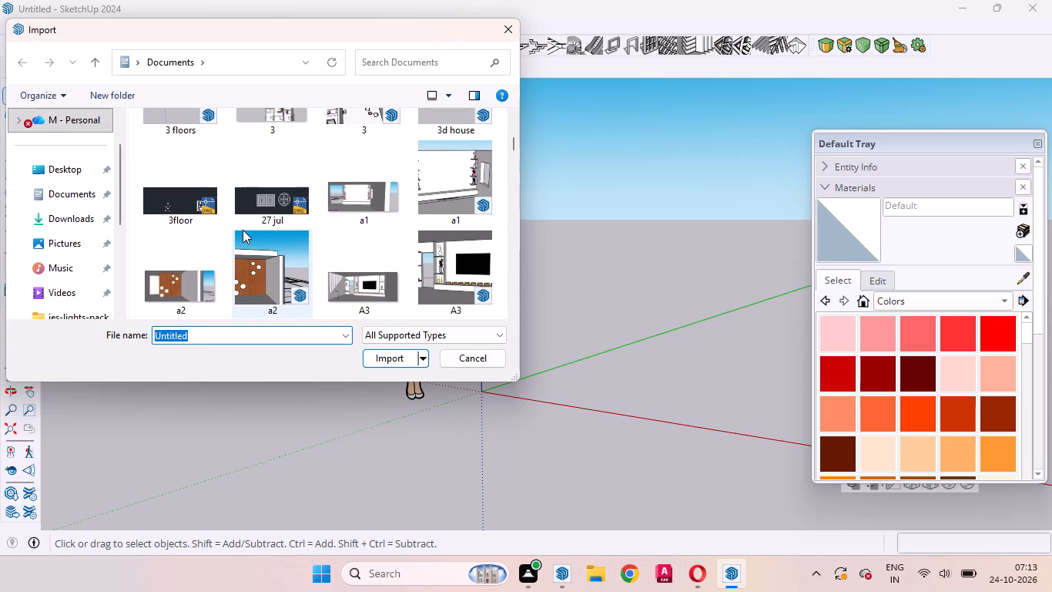
scroll(246, 230, "down", 1)
scroll(318, 233, "down", 1)
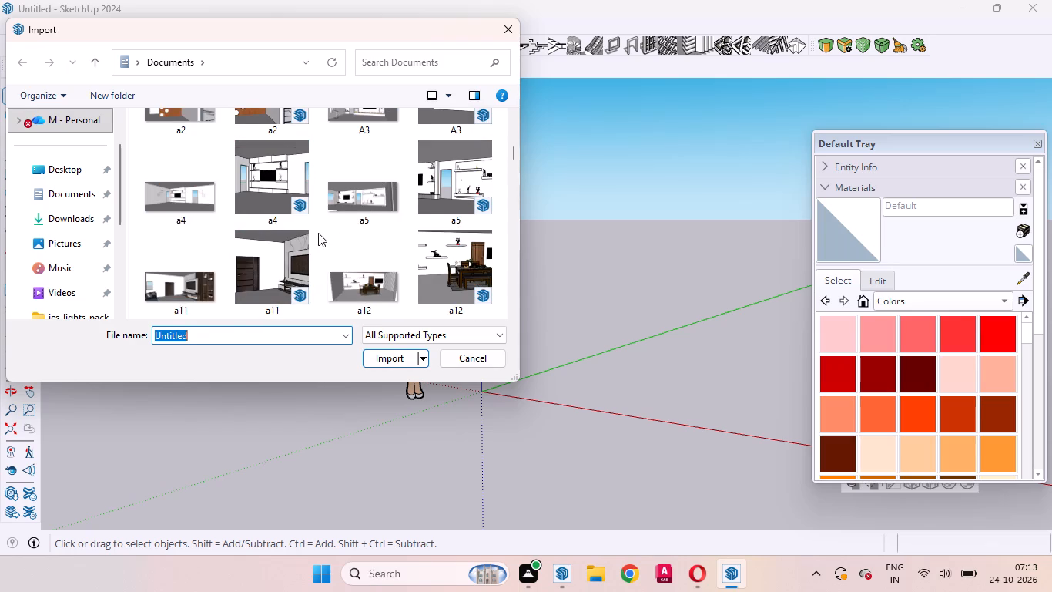
scroll(318, 233, "down", 4)
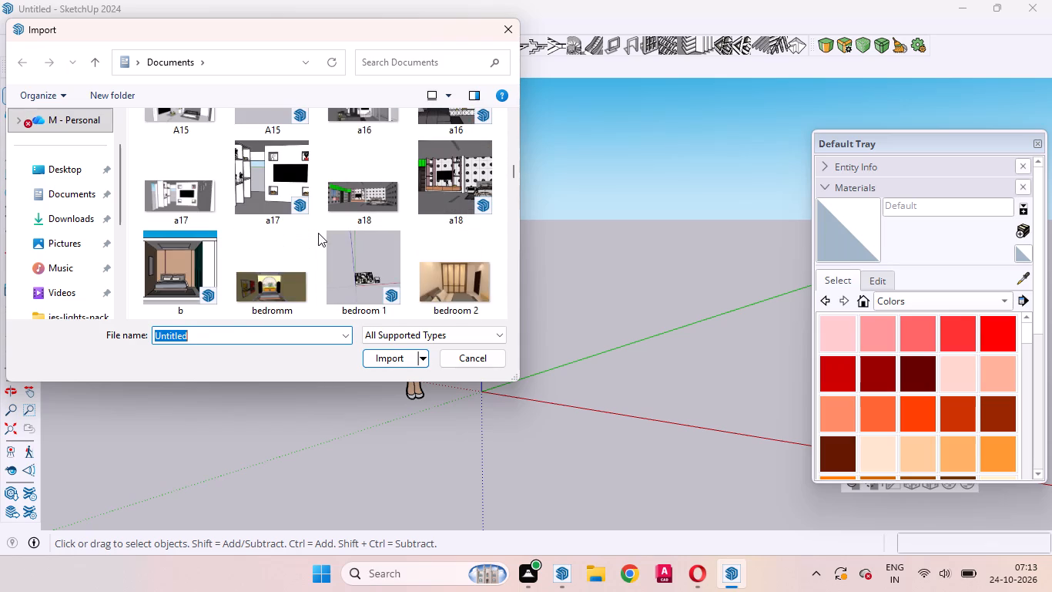
scroll(318, 233, "down", 1)
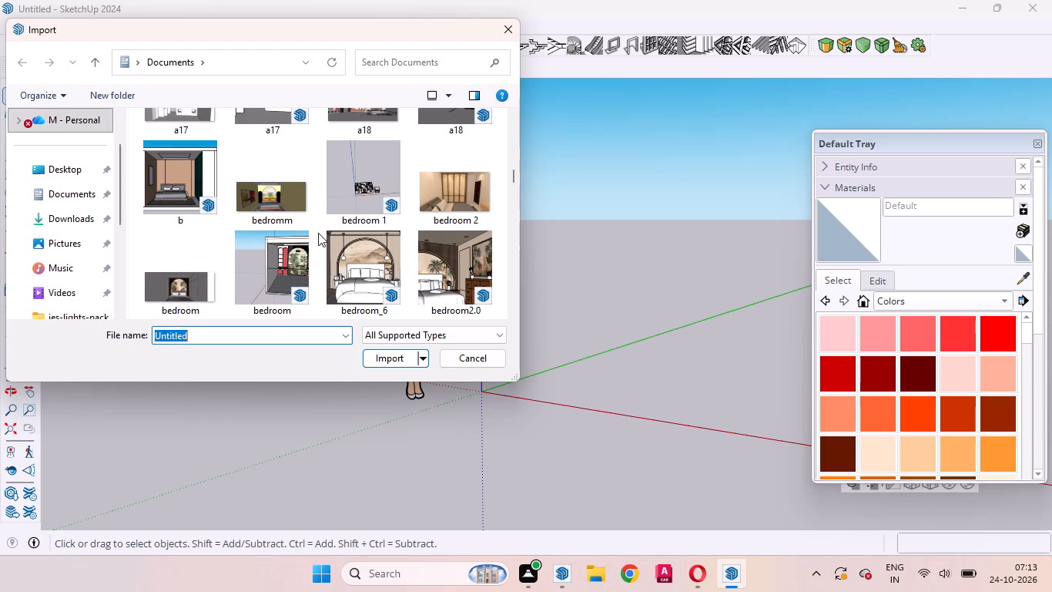
scroll(318, 233, "down", 1)
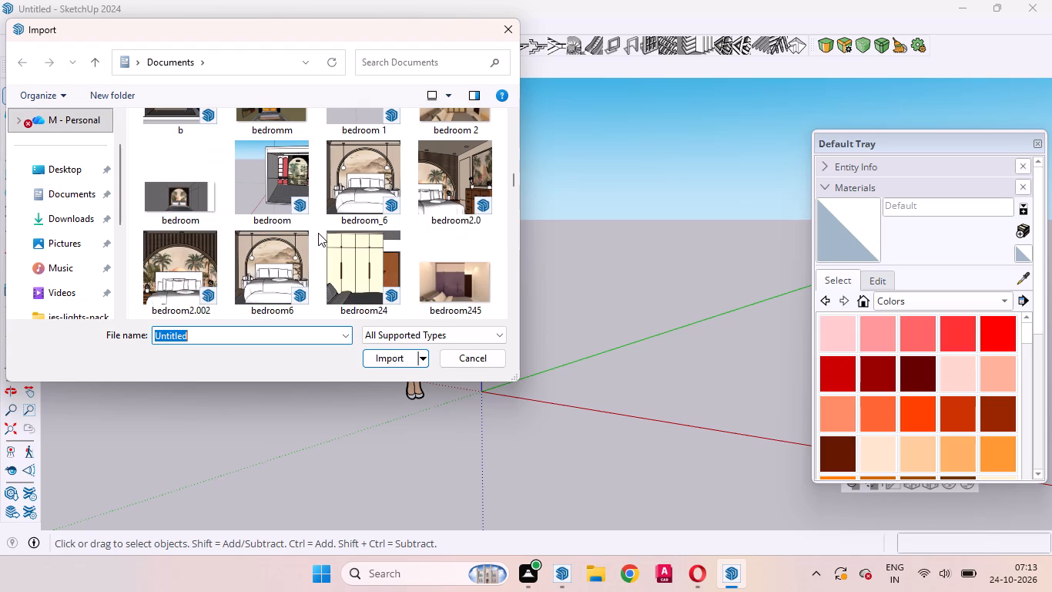
scroll(318, 233, "down", 1)
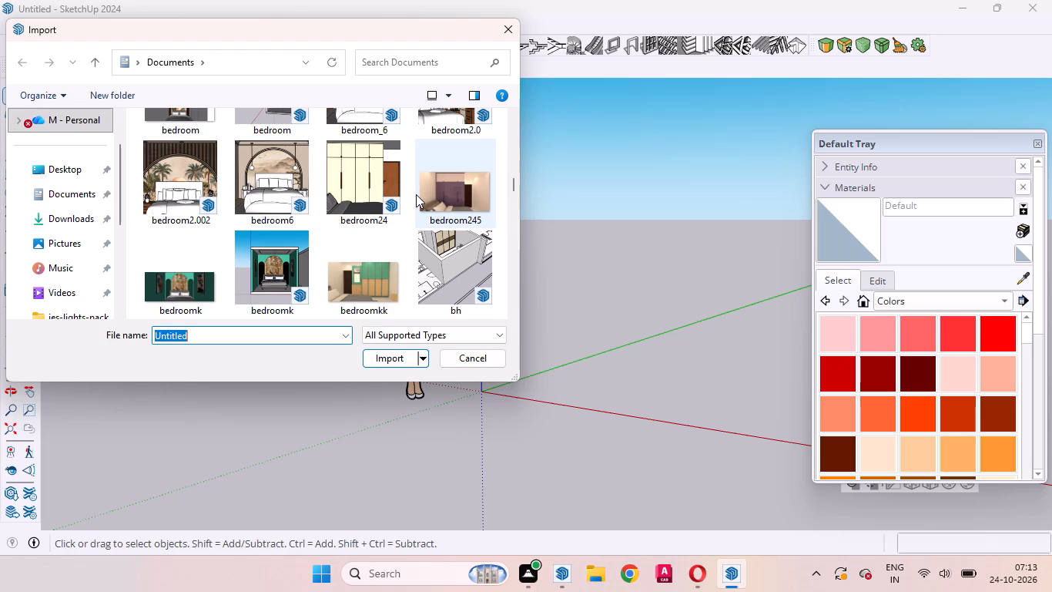
scroll(416, 194, "down", 2)
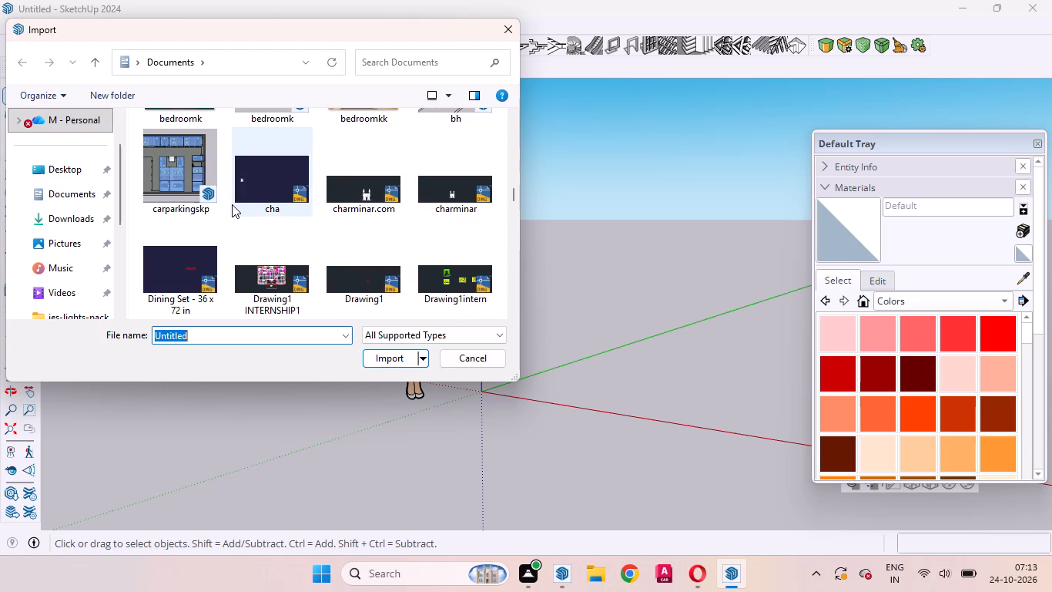
scroll(222, 203, "up", 1)
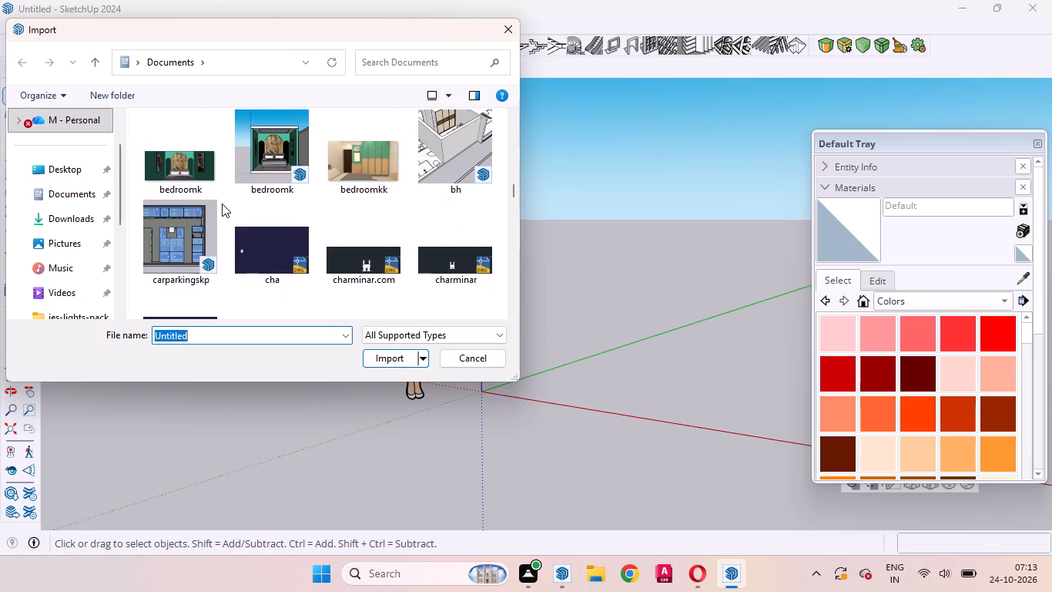
scroll(293, 220, "down", 1)
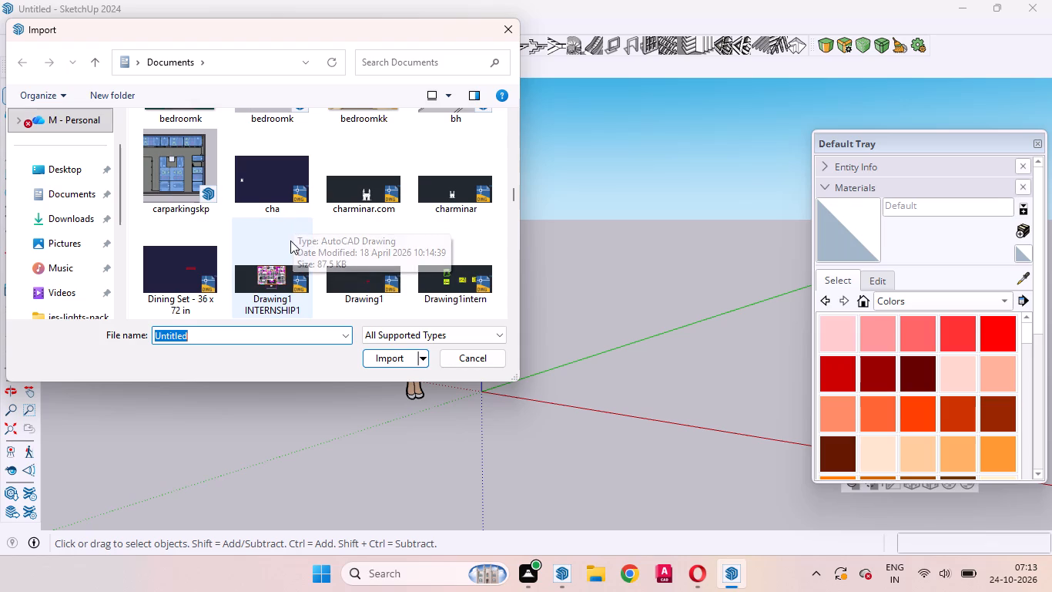
scroll(322, 263, "down", 1)
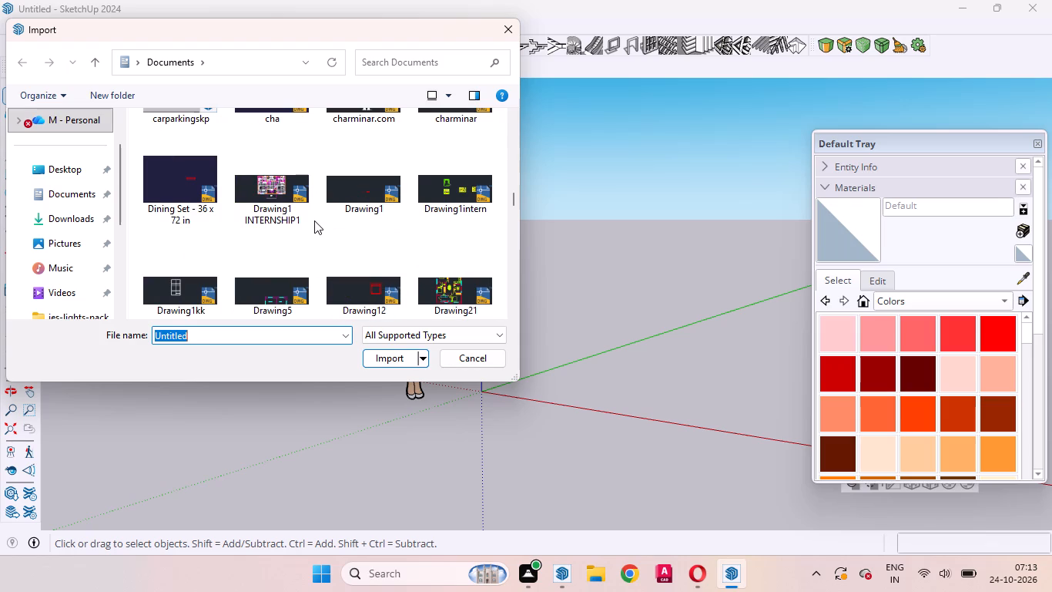
scroll(291, 222, "down", 1)
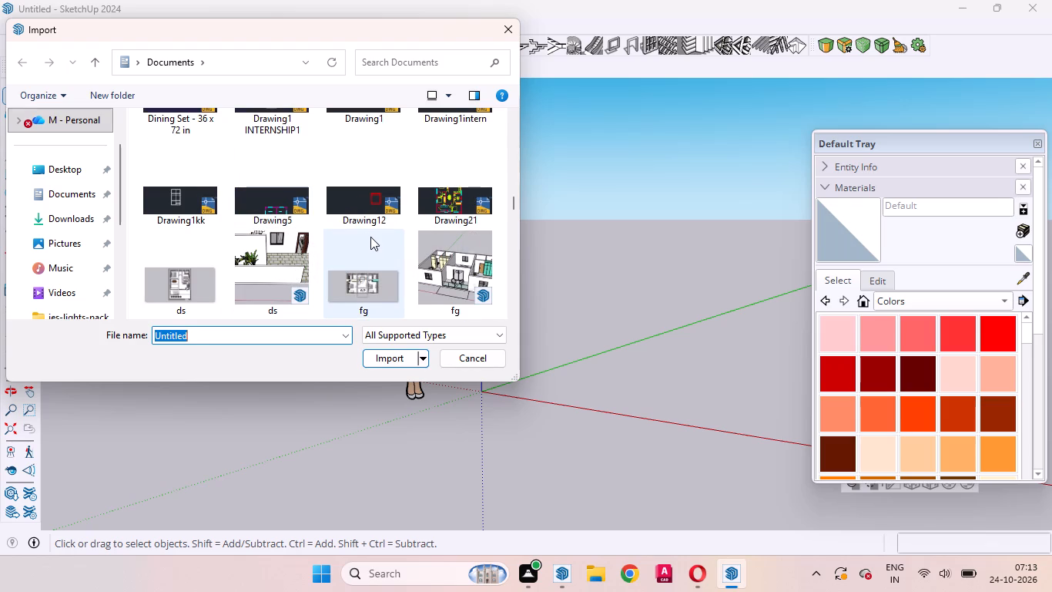
scroll(370, 237, "down", 1)
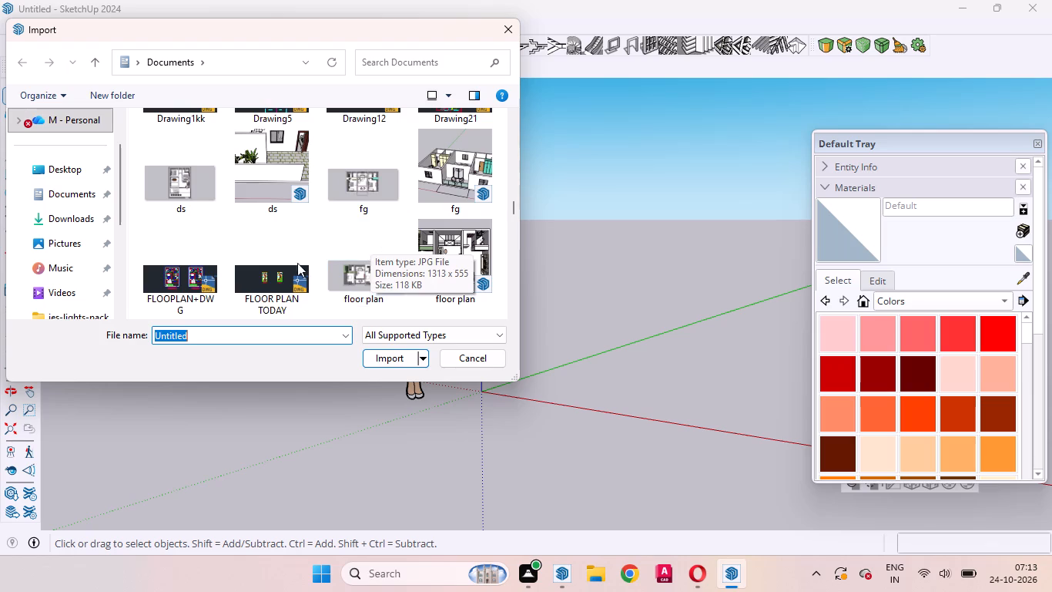
scroll(260, 269, "down", 2)
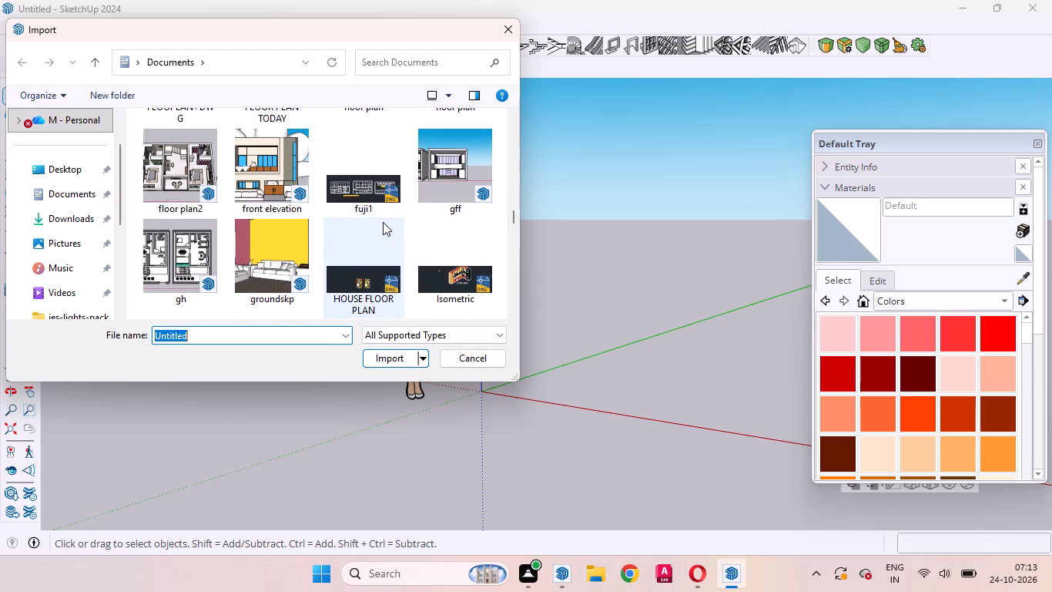
scroll(383, 222, "down", 1)
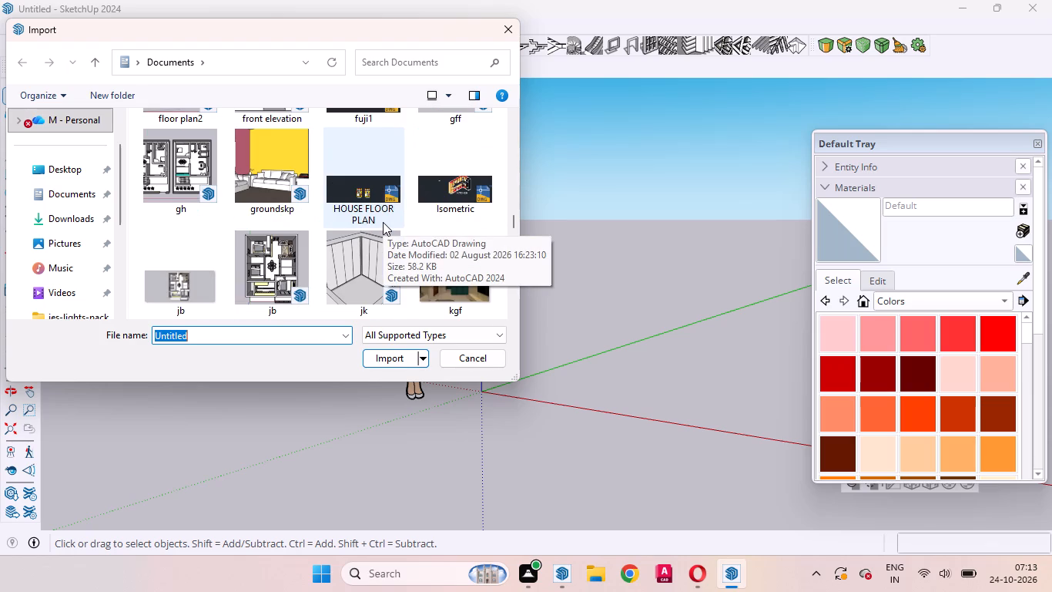
scroll(383, 222, "down", 5)
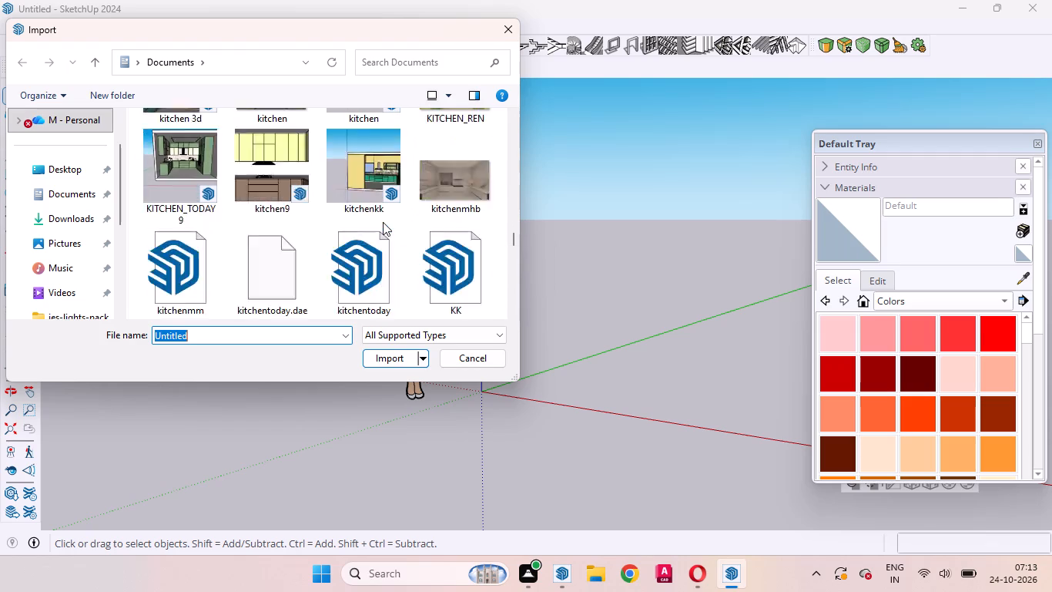
scroll(383, 222, "down", 4)
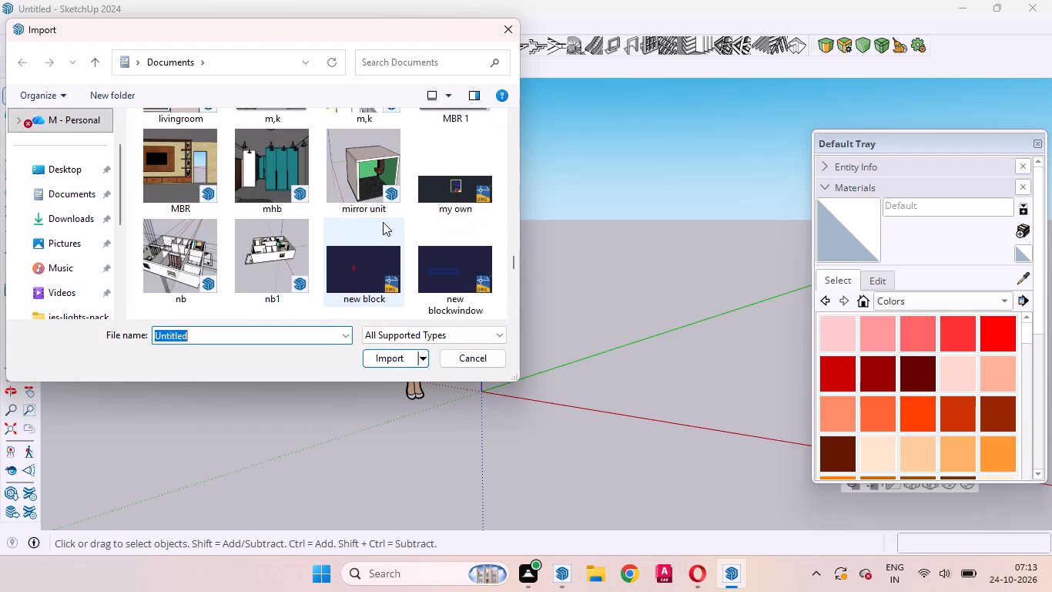
scroll(383, 222, "down", 3)
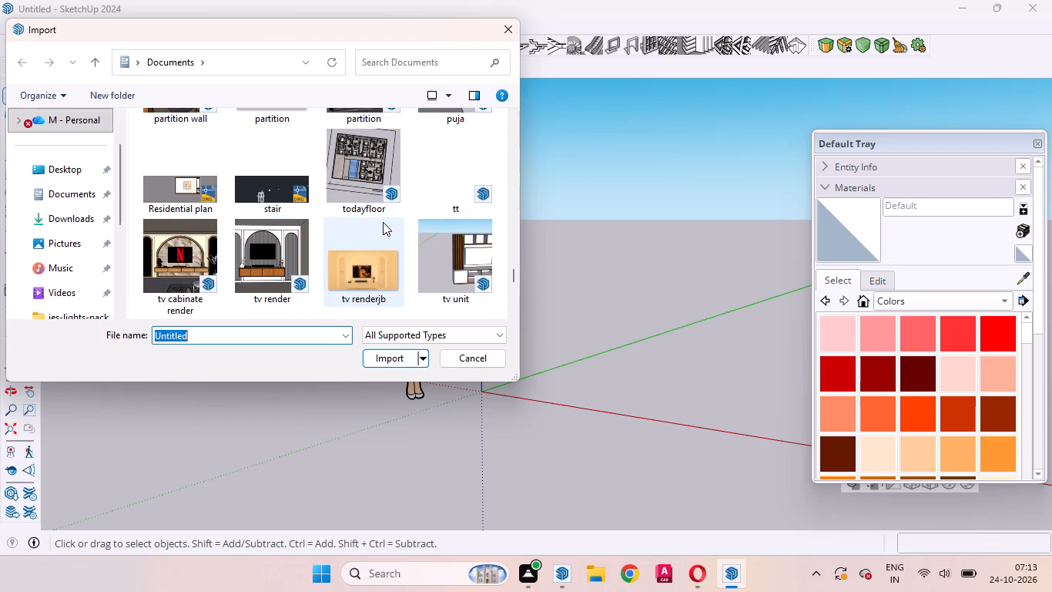
scroll(383, 222, "down", 3)
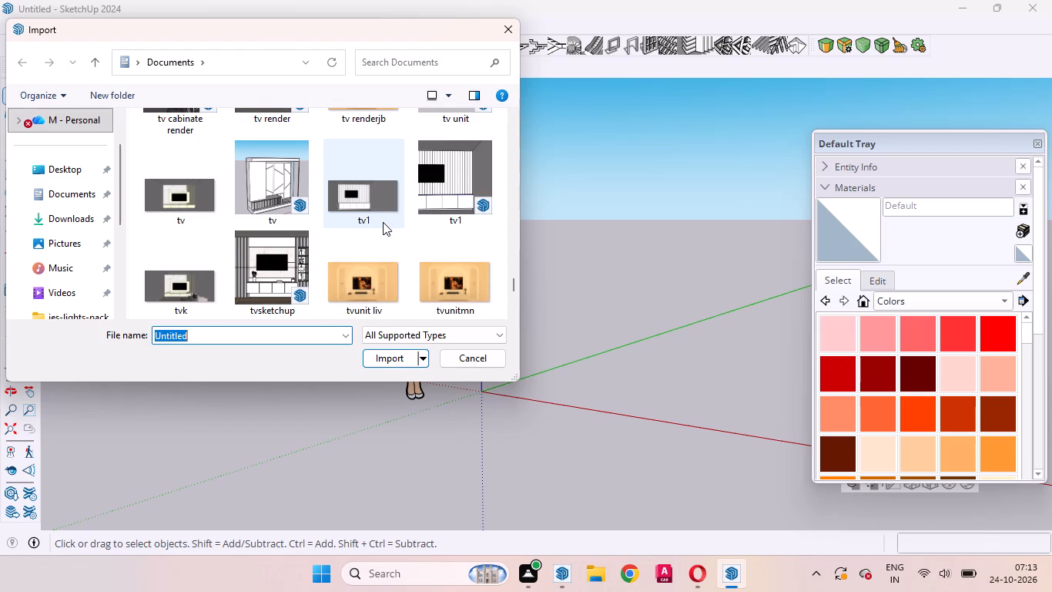
scroll(383, 222, "up", 2)
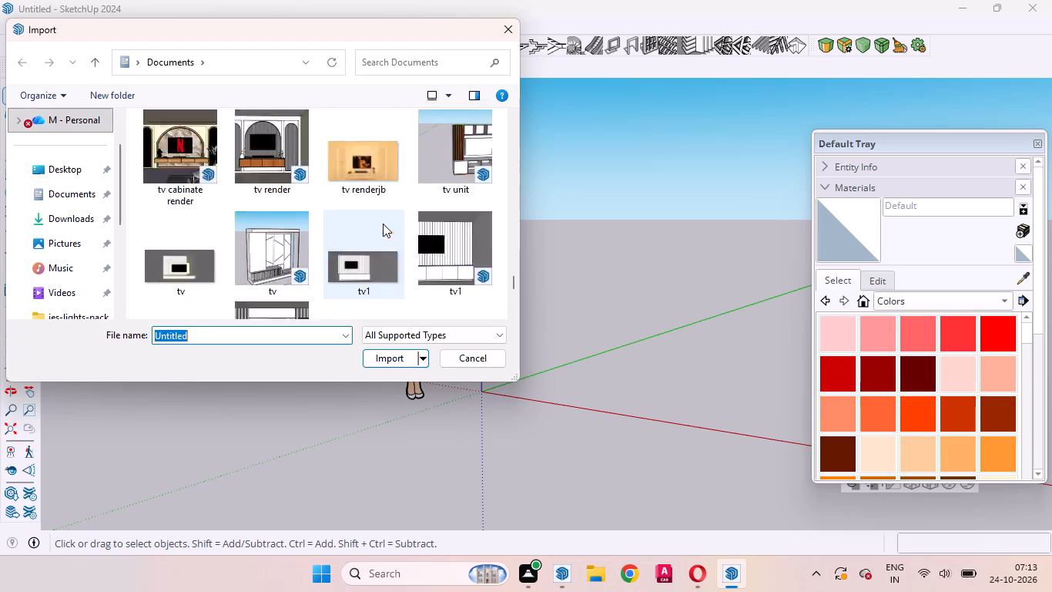
scroll(383, 224, "up", 3)
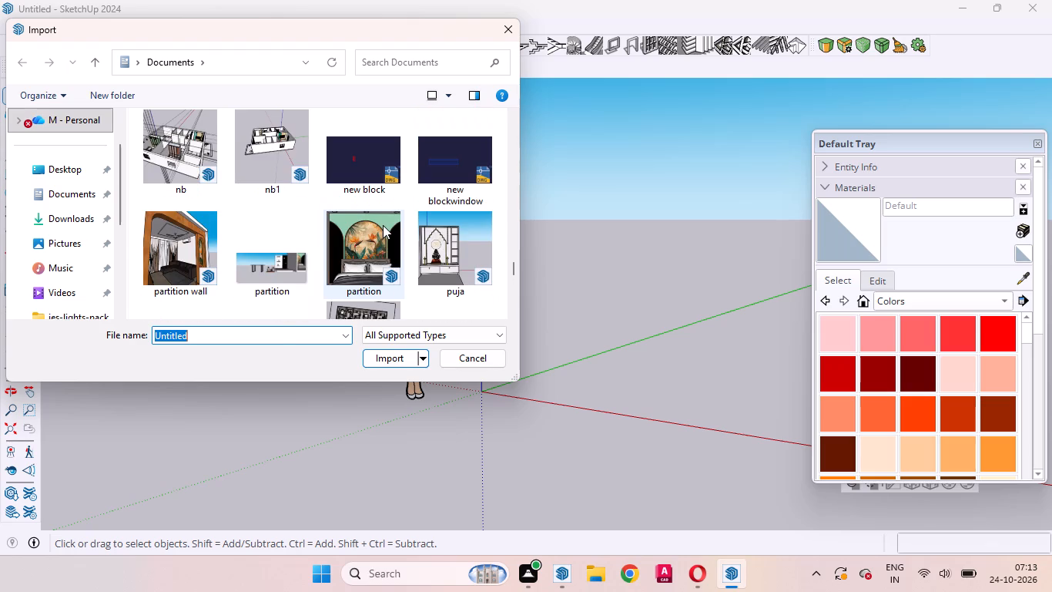
scroll(383, 225, "up", 2)
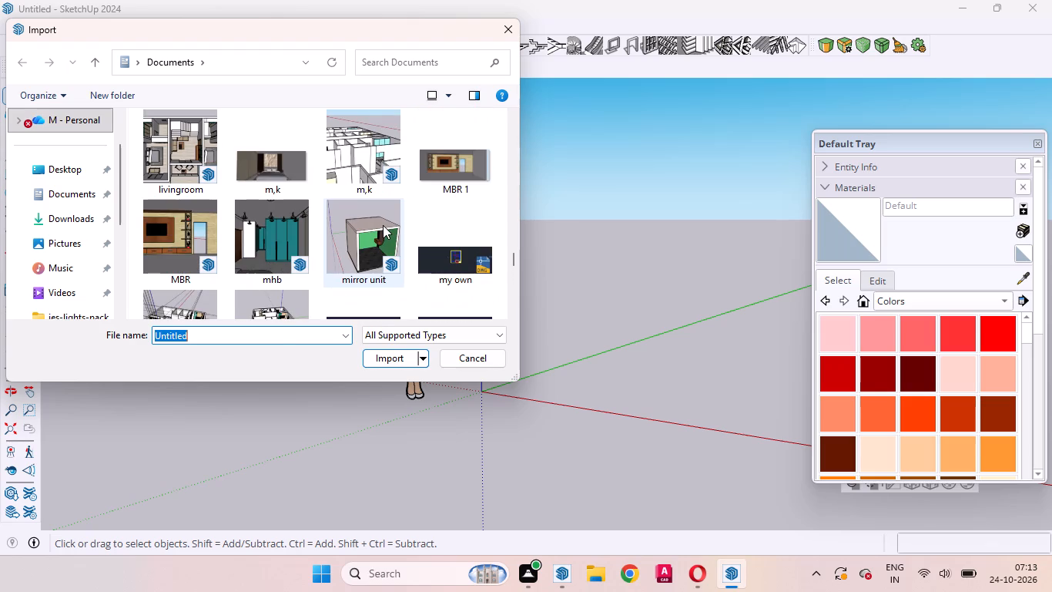
scroll(383, 225, "up", 3)
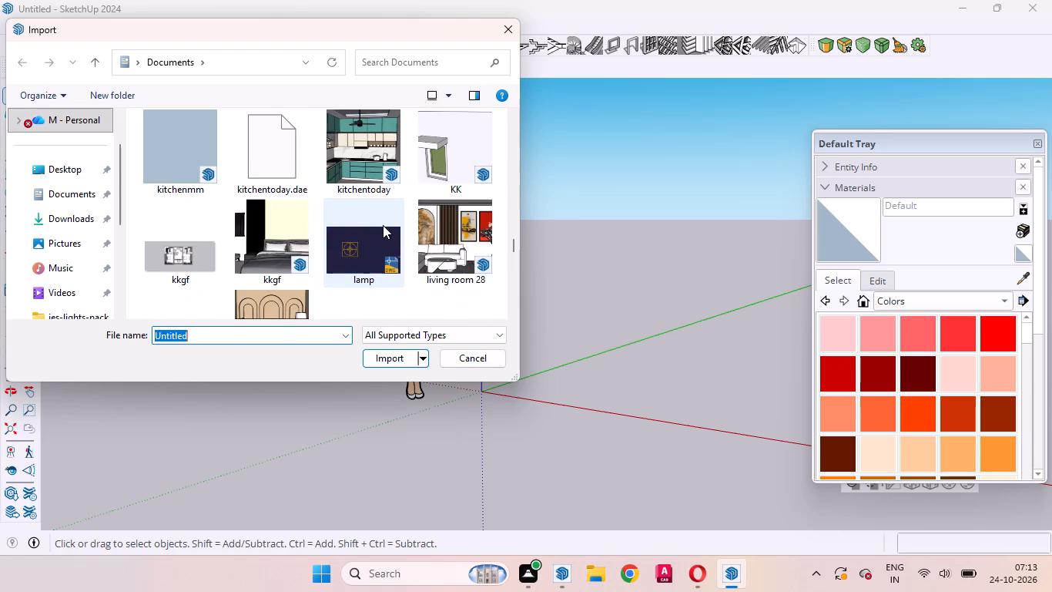
Find the FLOOPLAN+DWG drawing in the Documents folder and import it into the model.
scroll(383, 225, "up", 1)
scroll(383, 225, "down", 1)
scroll(383, 225, "up", 3)
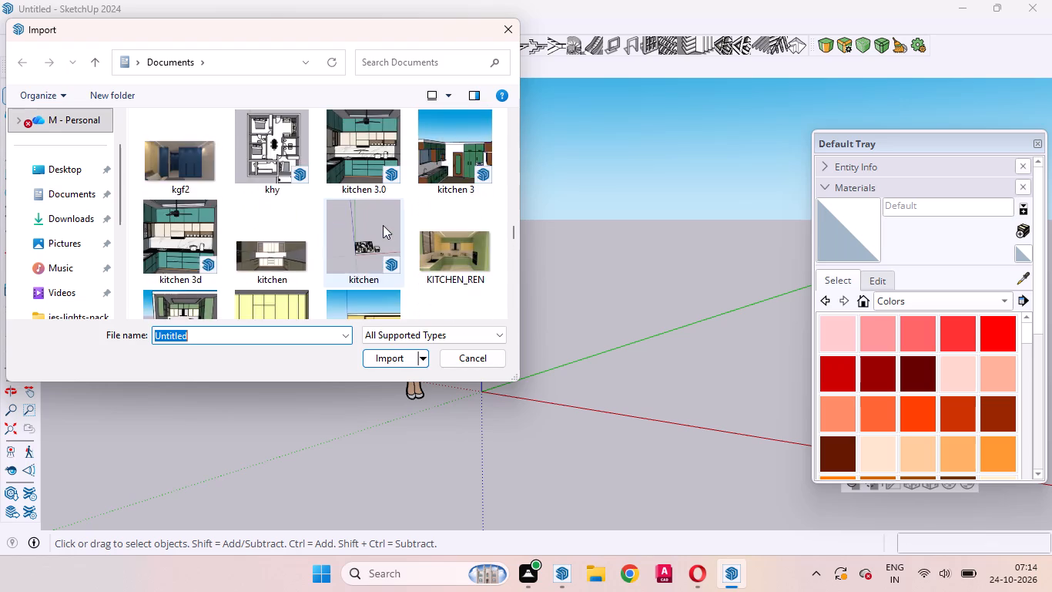
scroll(383, 225, "up", 2)
scroll(383, 225, "down", 2)
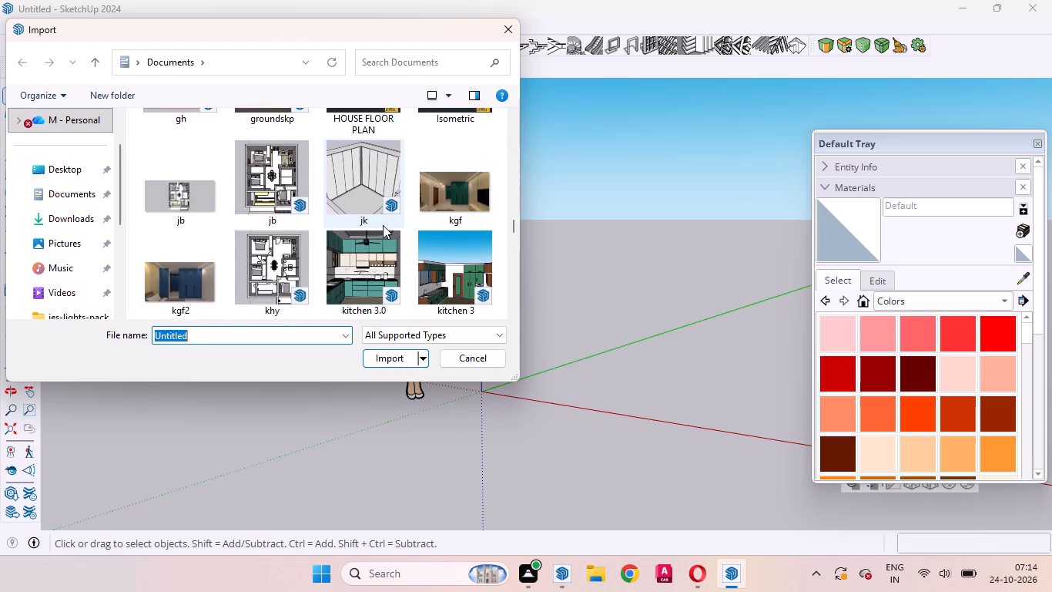
scroll(383, 225, "up", 1)
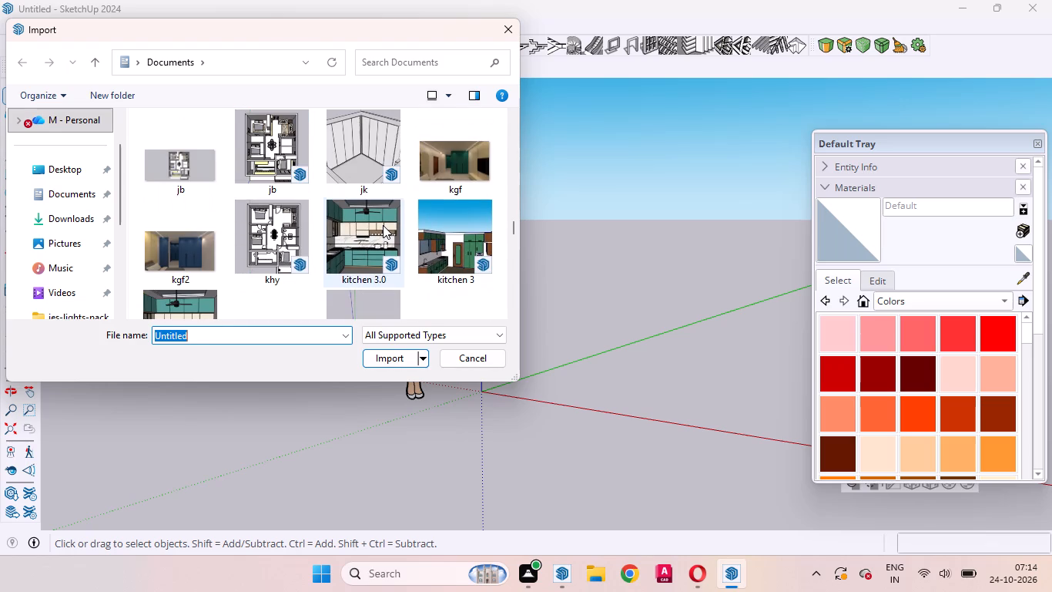
scroll(383, 225, "up", 2)
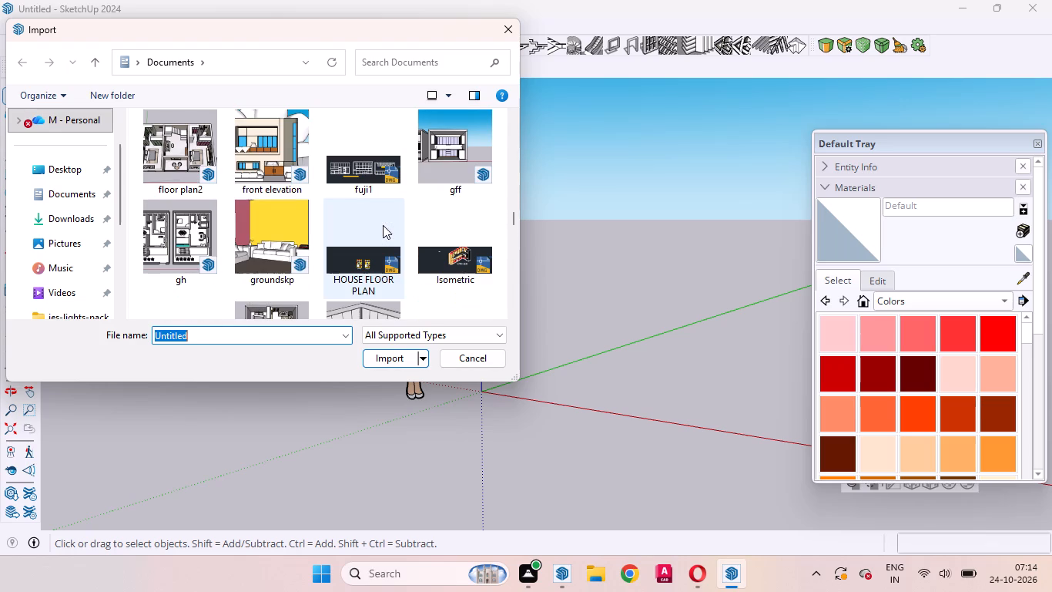
scroll(383, 225, "up", 1)
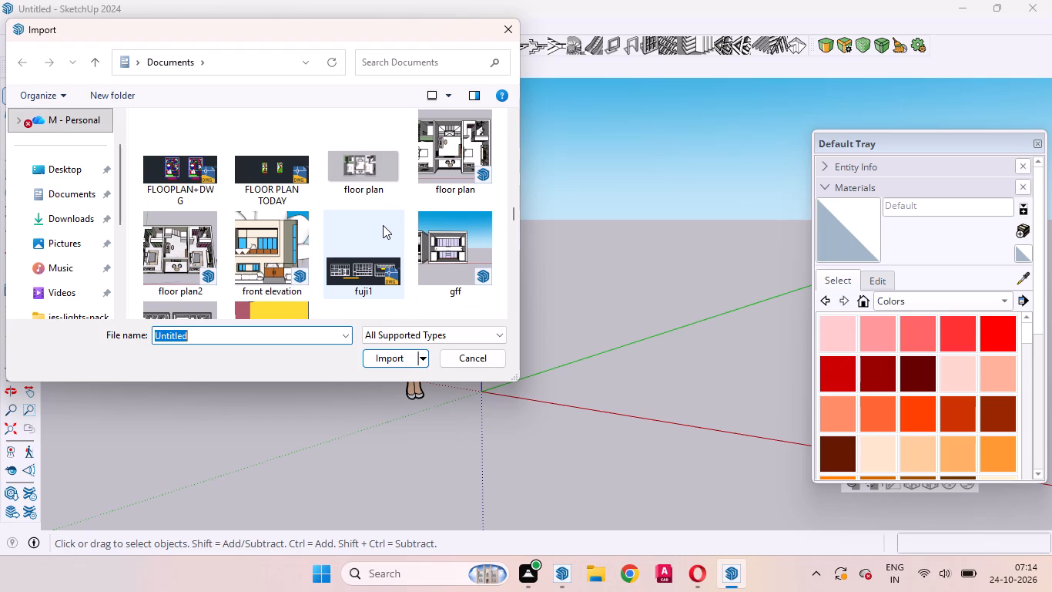
left_click(169, 186)
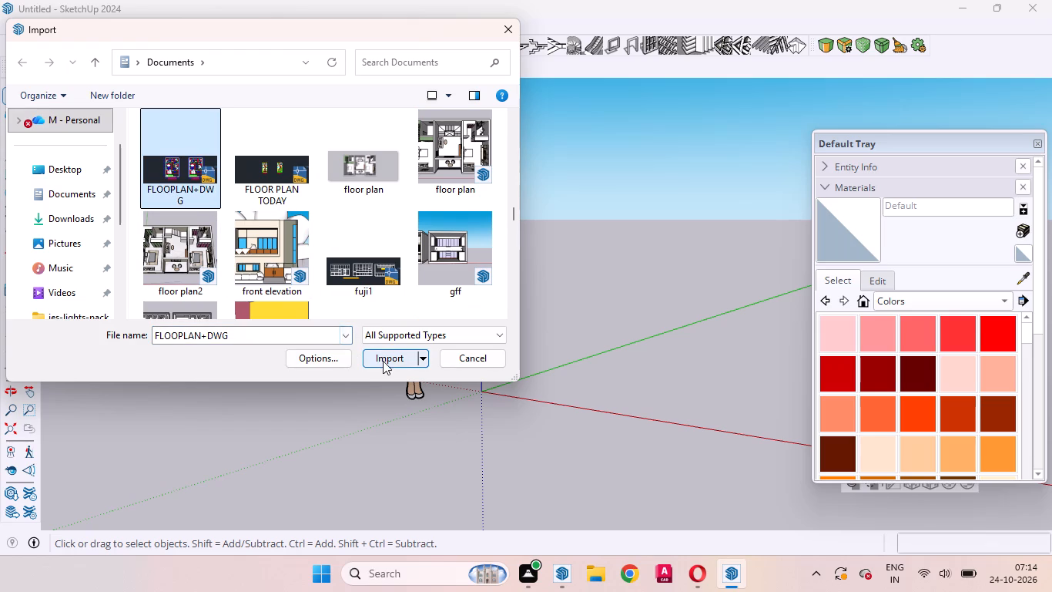
left_click(383, 361)
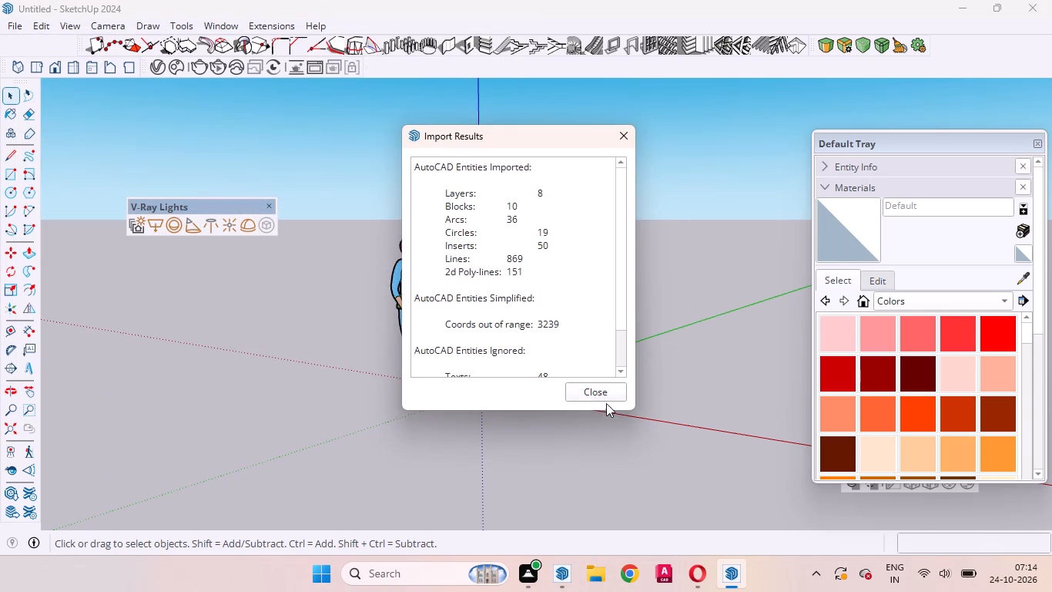
left_click(599, 395)
Erase the scale figure standing at the origin beside the imported floor plans.
scroll(591, 412, "down", 3)
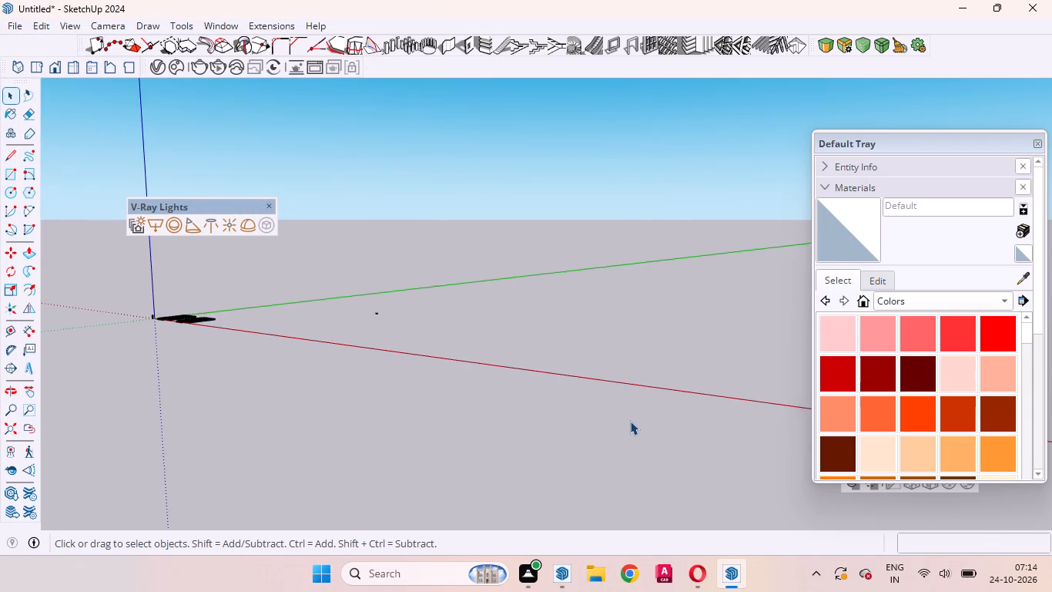
scroll(632, 420, "down", 5)
scroll(357, 328, "up", 18)
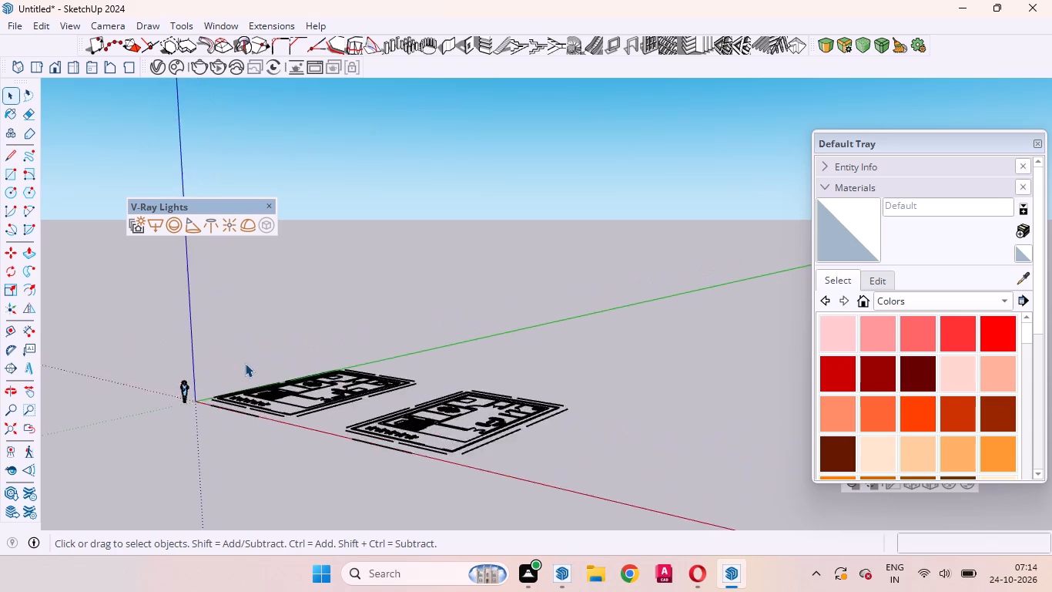
scroll(245, 363, "up", 1)
middle_click_drag(271, 399, 444, 573)
scroll(444, 541, "up", 1)
scroll(439, 438, "down", 8)
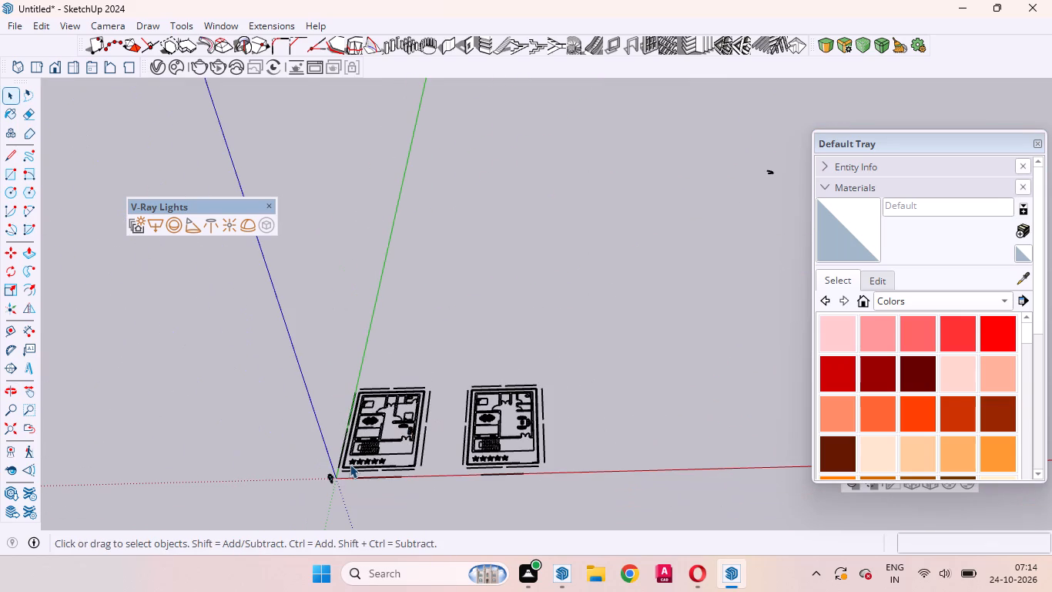
left_click(330, 474)
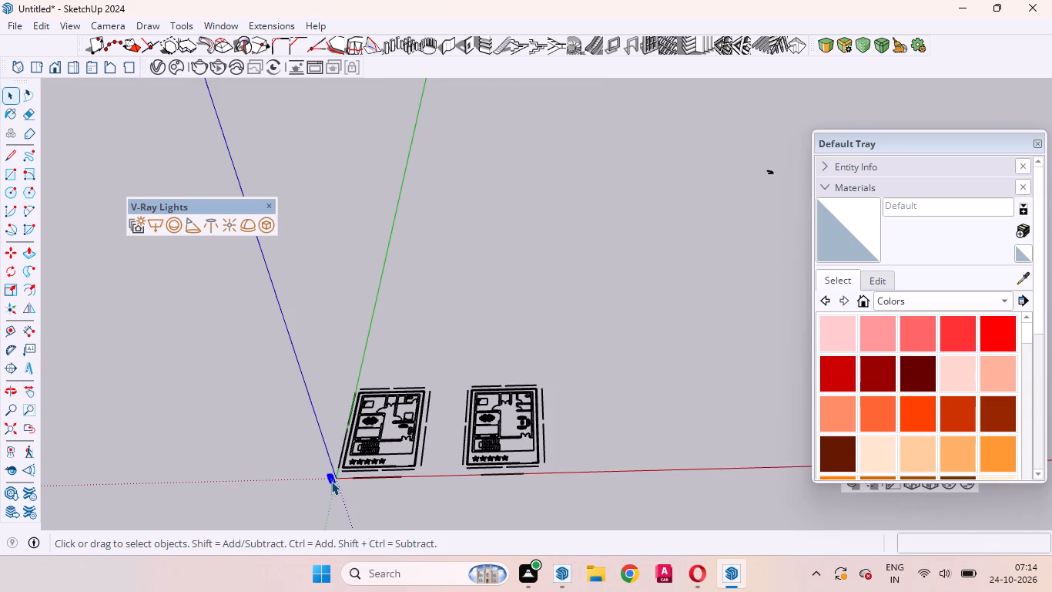
left_click(35, 115)
scroll(337, 495, "up", 7)
scroll(333, 483, "down", 2)
scroll(333, 483, "up", 2)
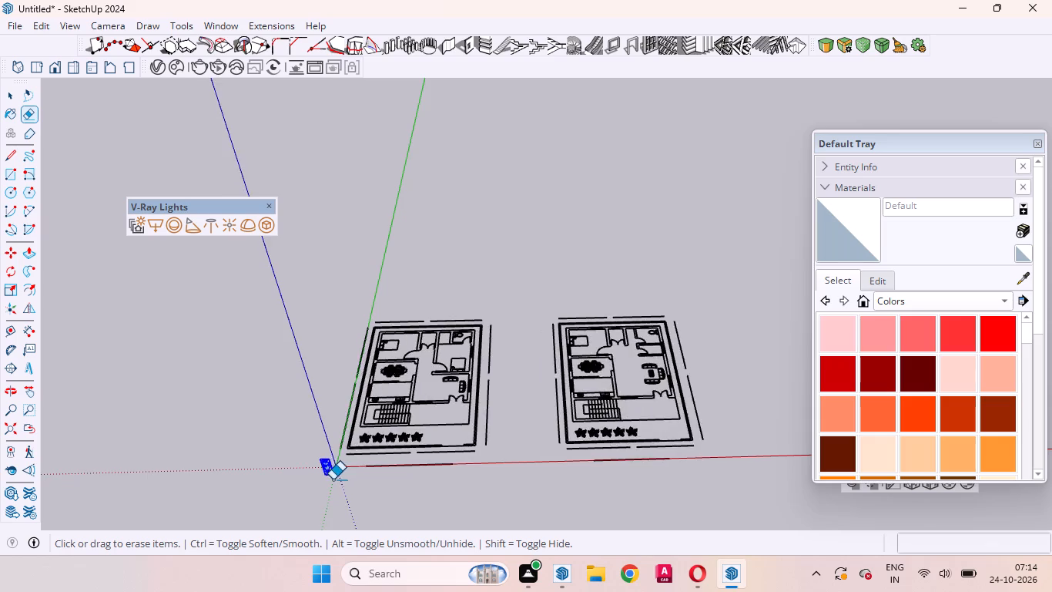
scroll(333, 479, "up", 4)
left_click(321, 452)
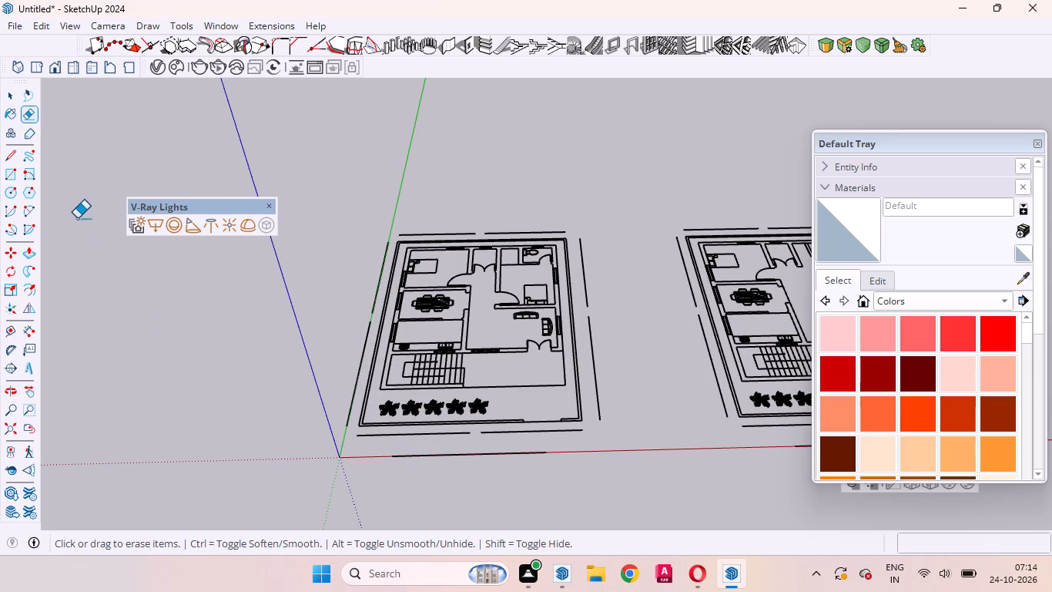
Open the imported drawing for editing, erase the stray cluster of long thin rectangles far from the floor plans, and leave the drawing.
left_click(9, 90)
scroll(445, 231, "up", 4)
middle_click_drag(451, 230, 481, 400)
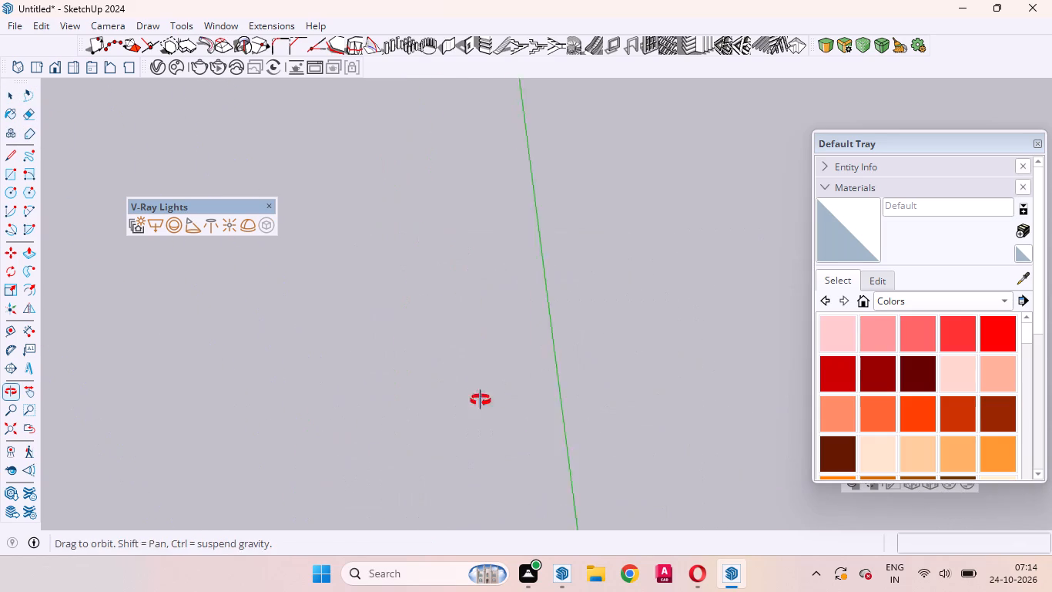
middle_click_drag(481, 400, 482, 419)
scroll(457, 346, "up", 1)
scroll(455, 323, "down", 20)
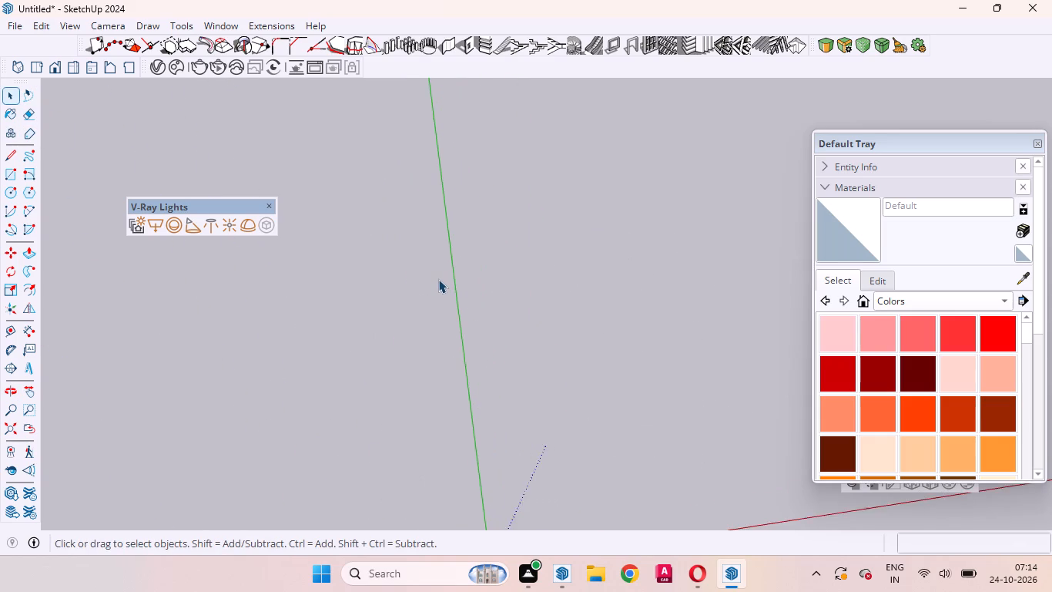
scroll(438, 279, "down", 7)
scroll(443, 373, "up", 2)
scroll(471, 372, "down", 6)
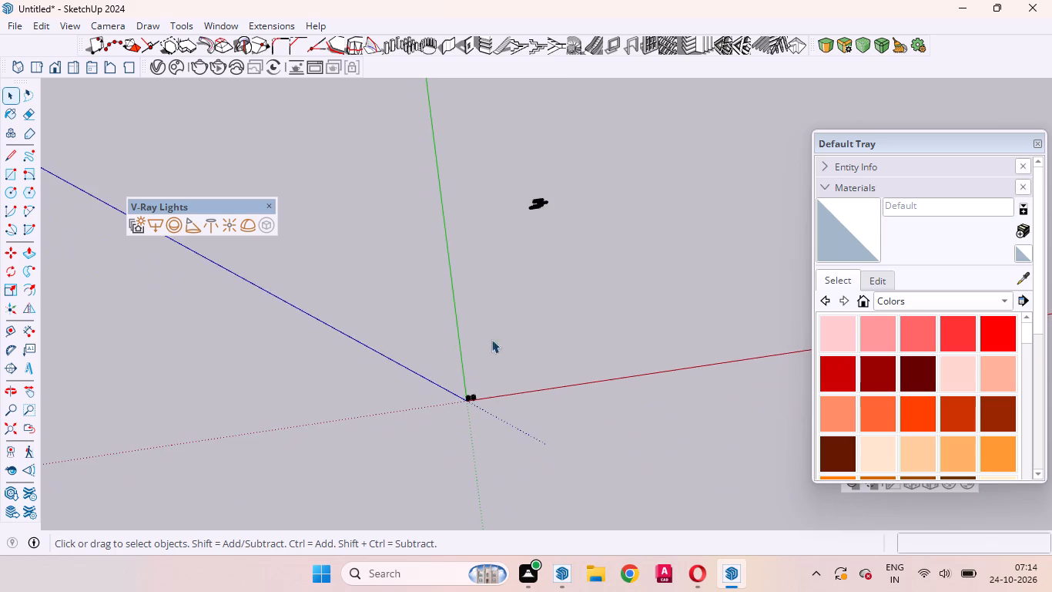
scroll(505, 227, "up", 17)
scroll(568, 196, "down", 1)
scroll(571, 203, "up", 7)
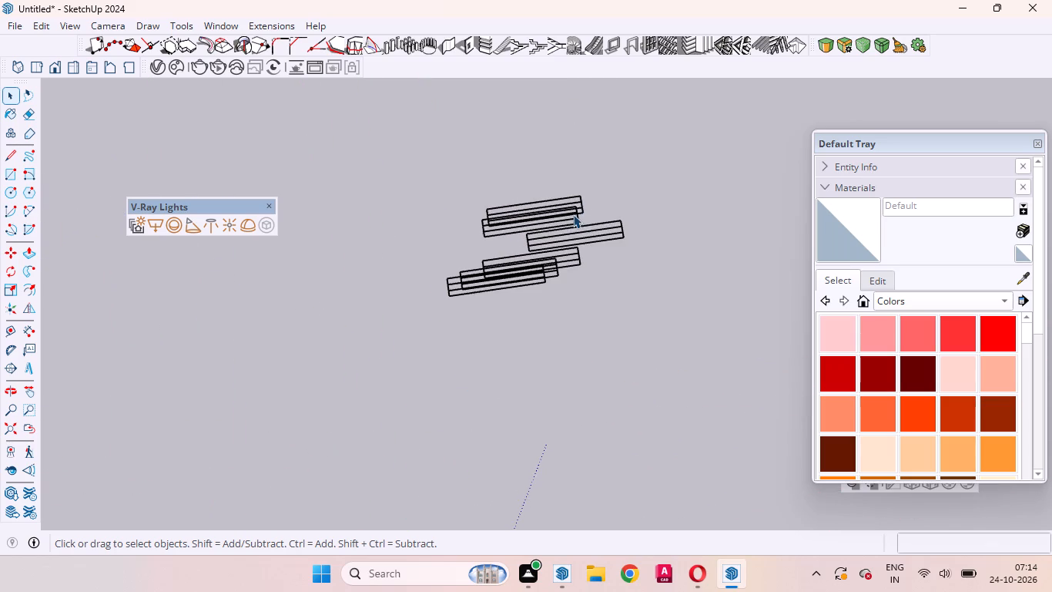
left_click(573, 237)
double_click(573, 237)
left_click_drag(596, 343, 492, 270)
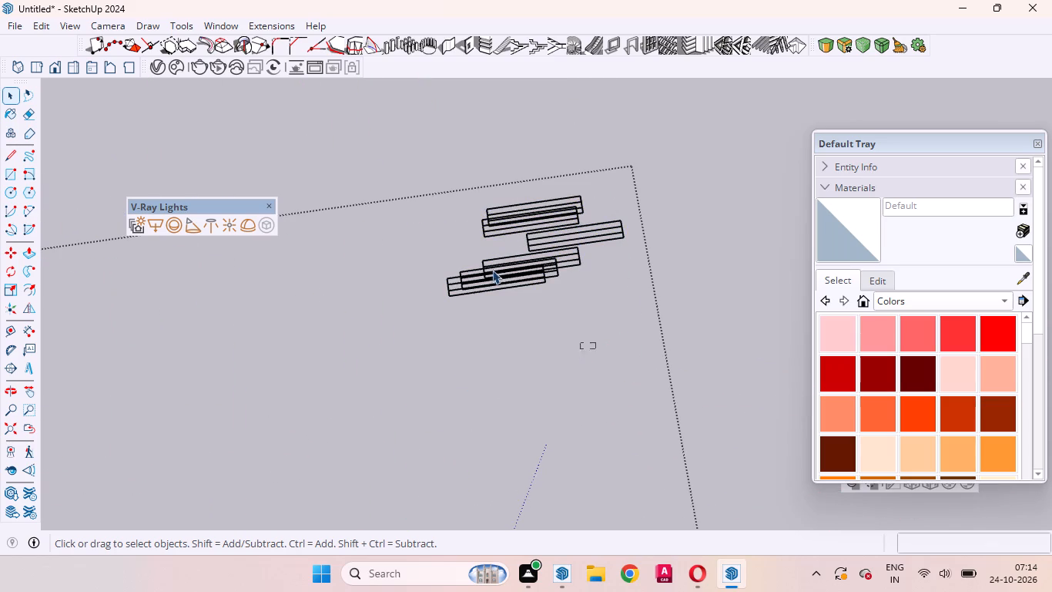
left_click_drag(492, 270, 446, 107)
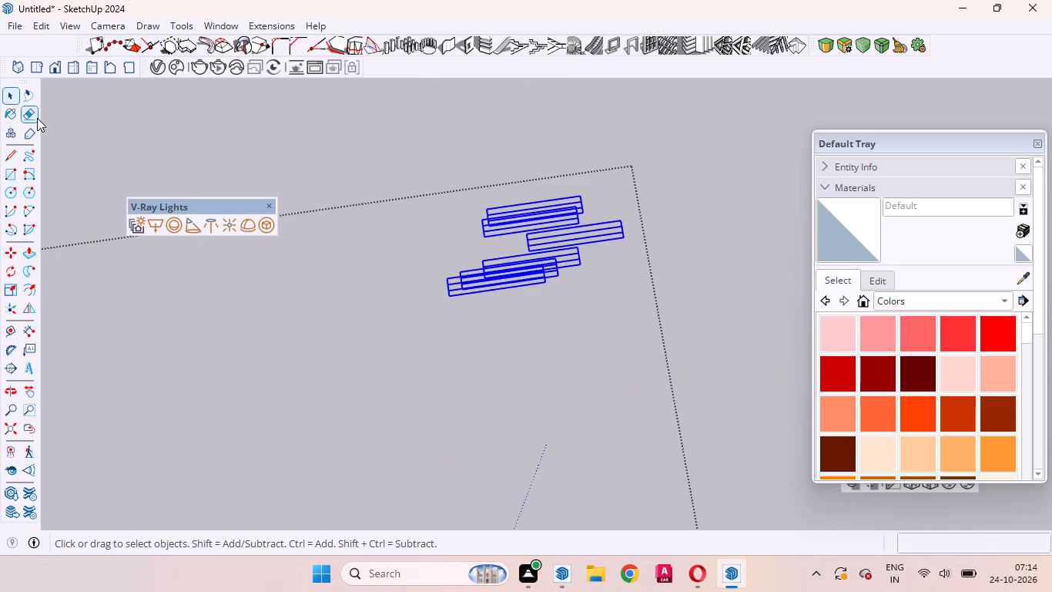
left_click(30, 116)
left_click(505, 210)
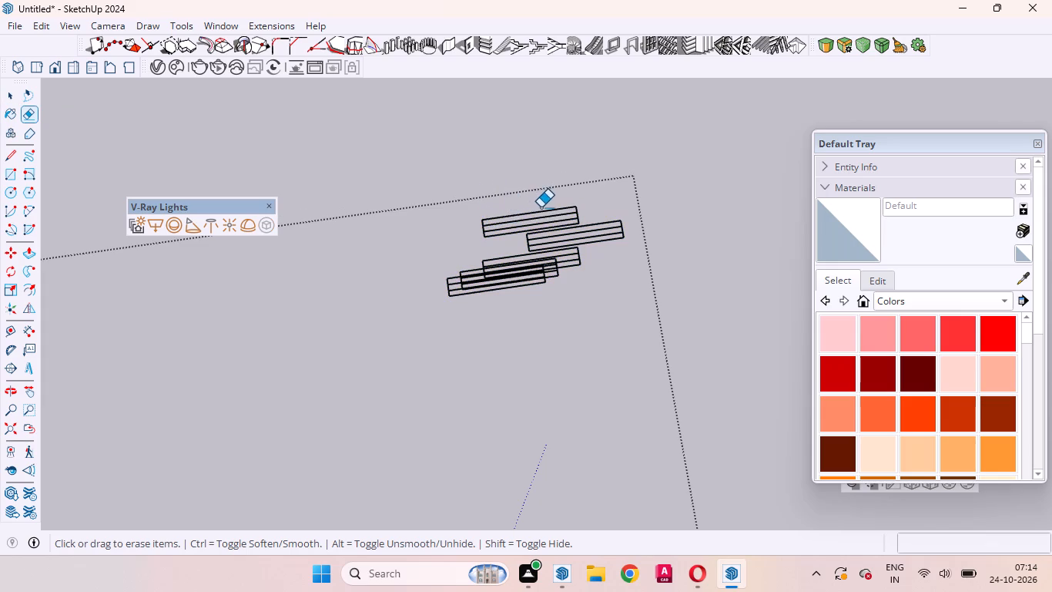
left_click(541, 211)
left_click(568, 238)
left_click(554, 258)
left_click(511, 274)
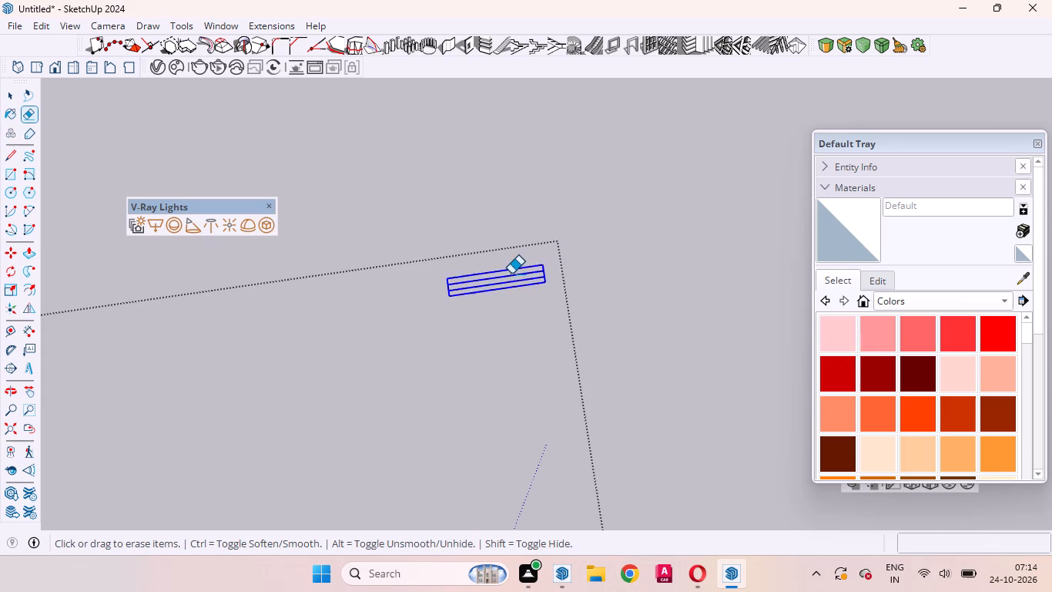
left_click(15, 88)
scroll(450, 185, "down", 9)
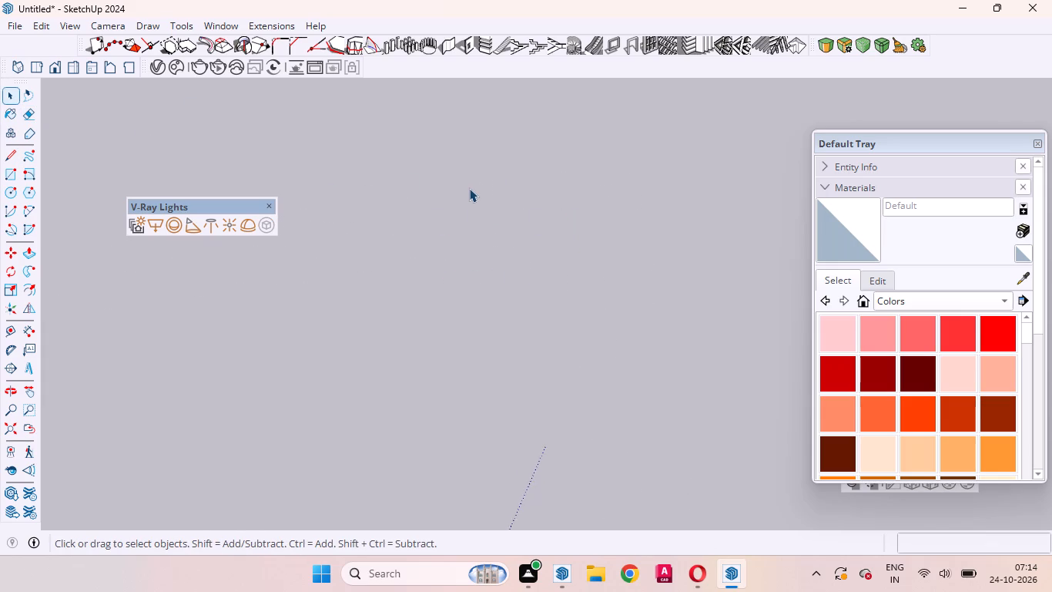
scroll(469, 188, "down", 20)
scroll(469, 188, "down", 11)
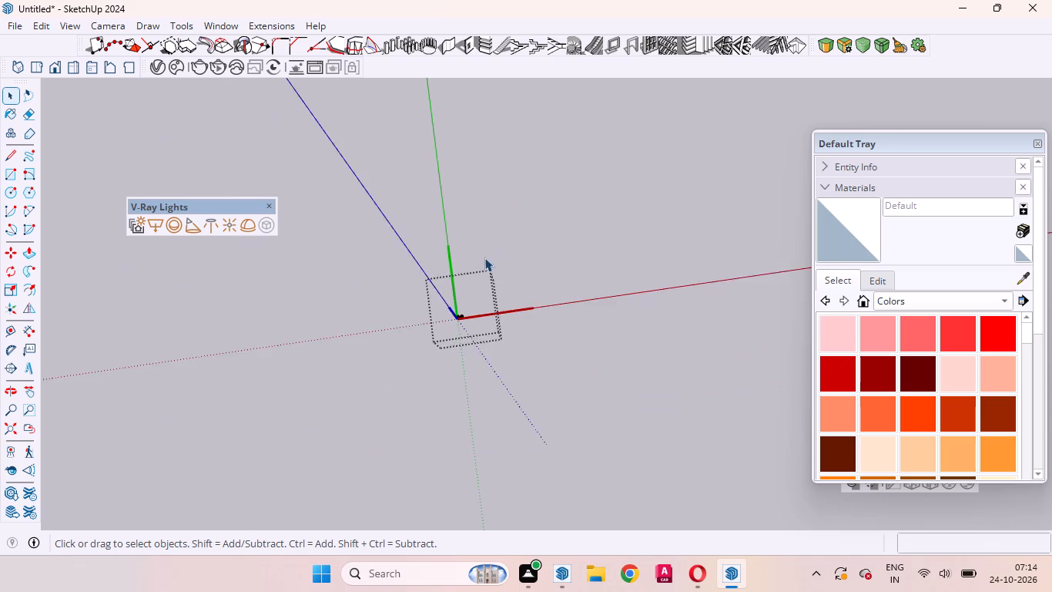
scroll(484, 261, "up", 10)
left_click(608, 308)
Start a 1001bit vertical wall for the floor plan nearest the origin, with left alignment, thickness 9 and height 9' 4.
scroll(436, 363, "up", 14)
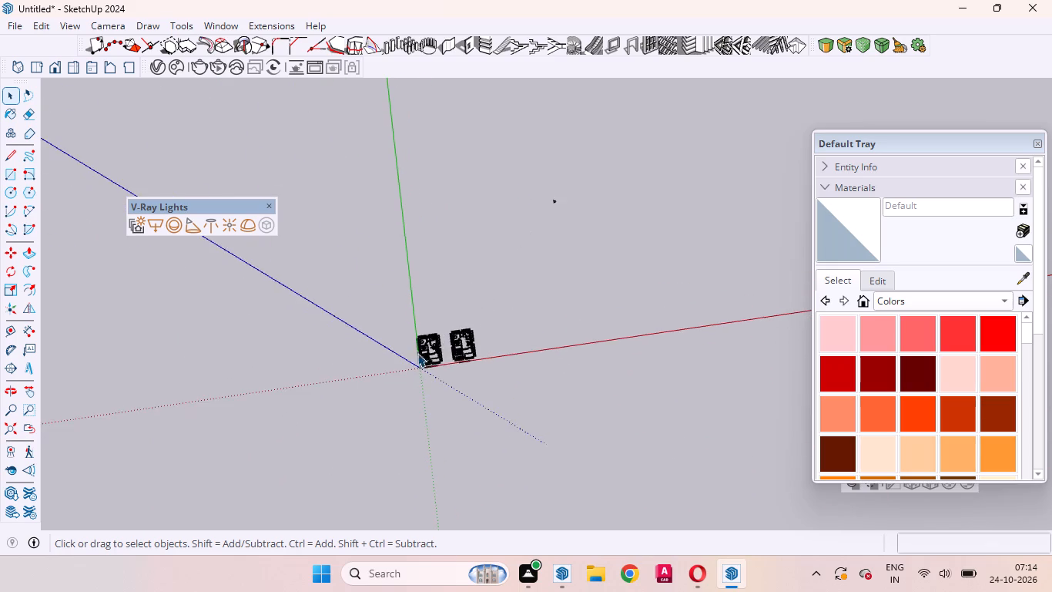
scroll(417, 353, "up", 19)
middle_click_drag(472, 352, 411, 381)
middle_click(411, 381)
scroll(371, 366, "up", 10)
middle_click_drag(397, 361, 427, 369)
scroll(399, 362, "up", 1)
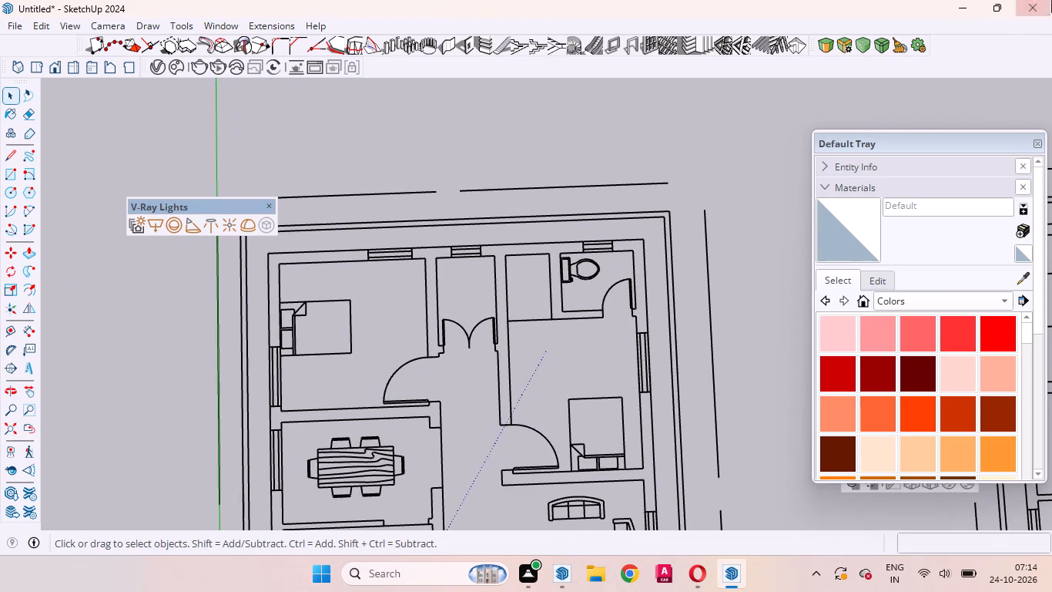
left_click(448, 42)
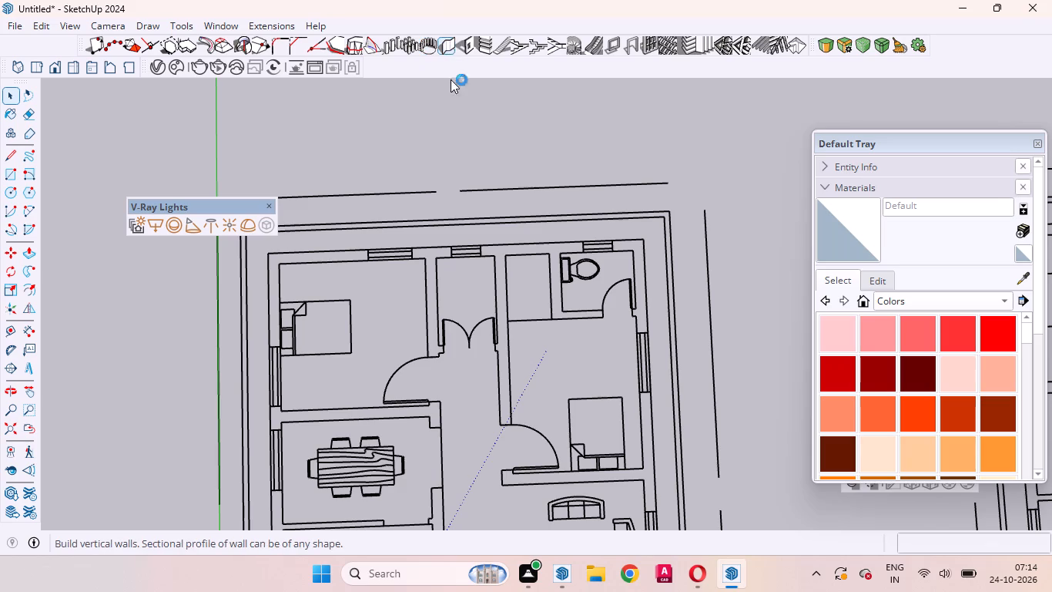
left_click_drag(425, 341, 411, 344)
left_click(260, 306)
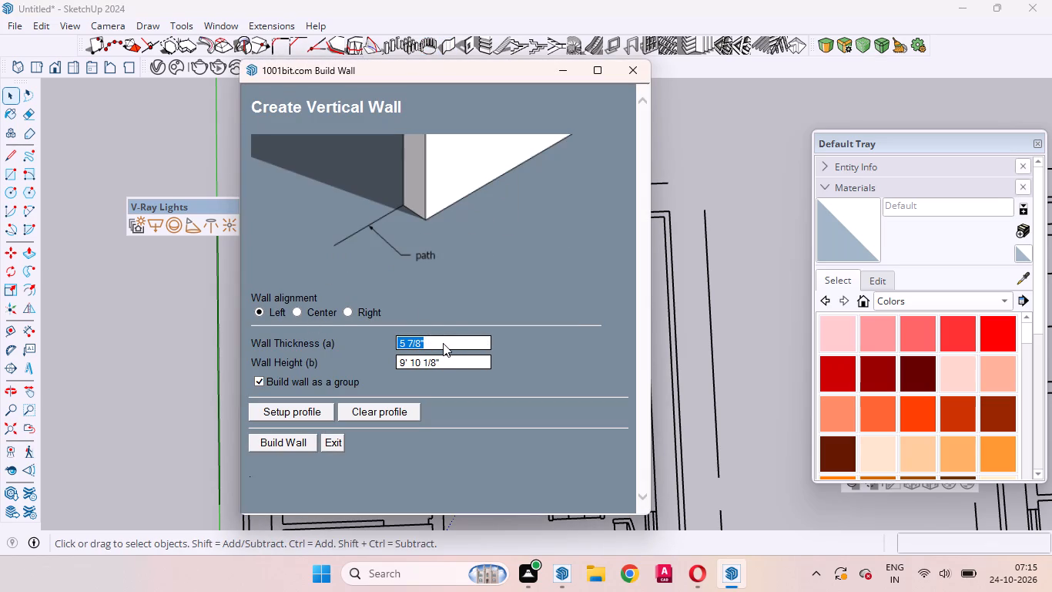
type("9'")
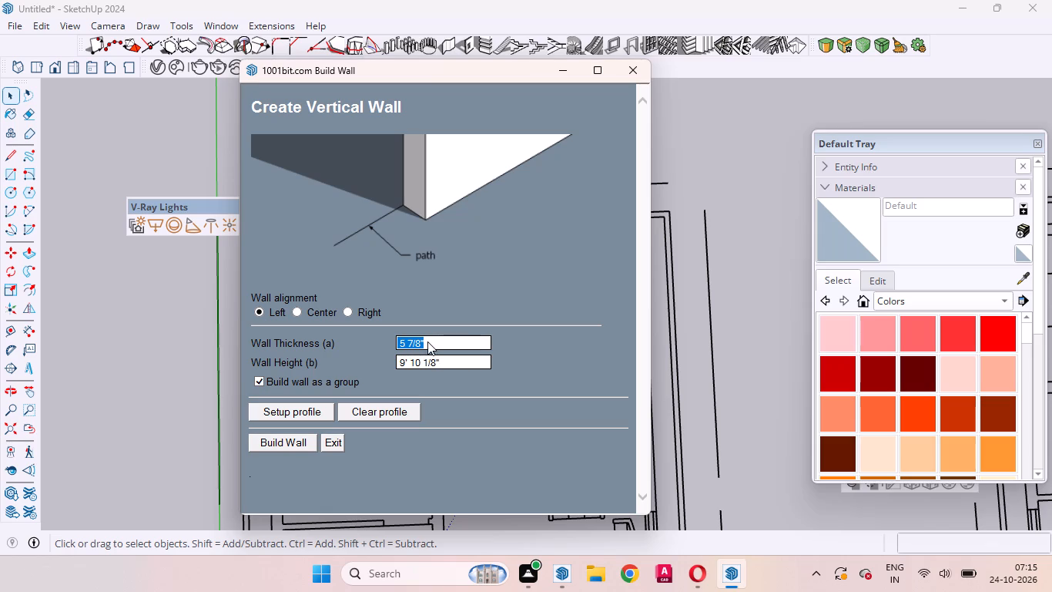
left_click(425, 339)
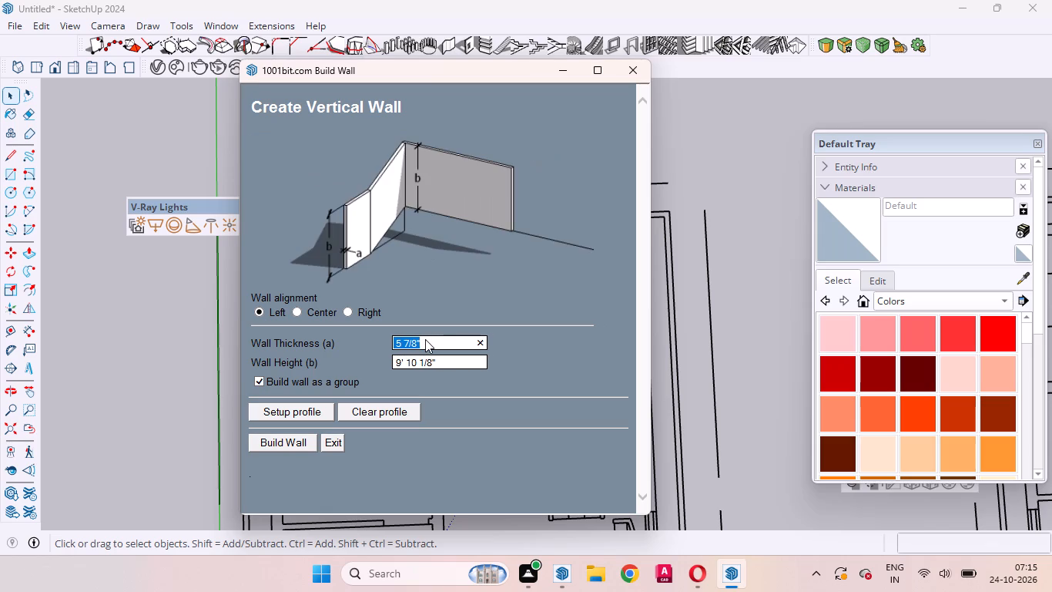
key("9")
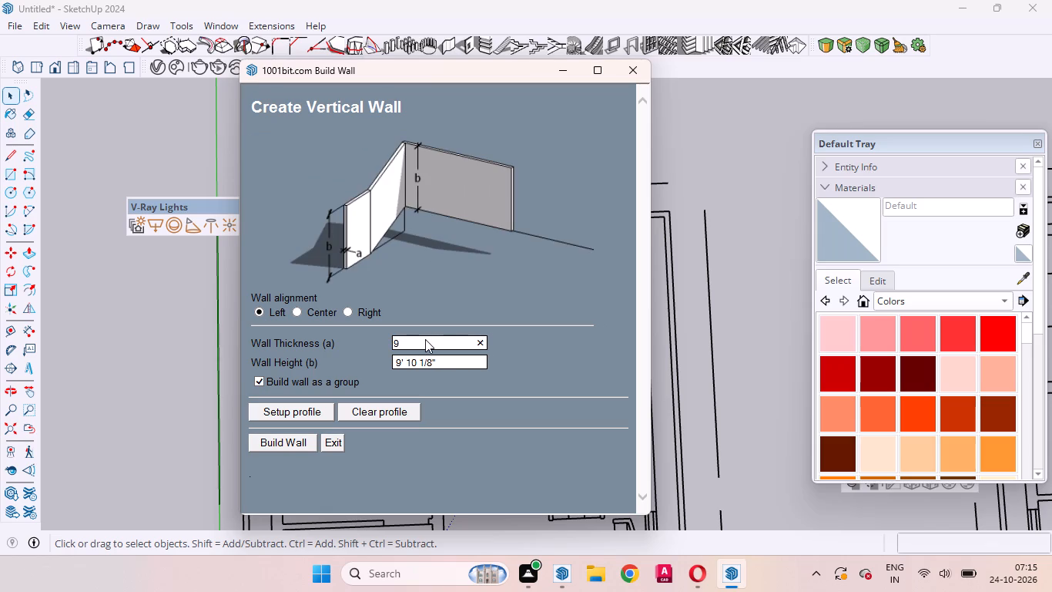
left_click(434, 359)
left_click(434, 359)
key("BackSpace")
key("BackSpace")
key("BackSpace")
key("BackSpace")
key("BackSpace")
key("BackSpace")
key("BackSpace")
key("4")
left_click(284, 447)
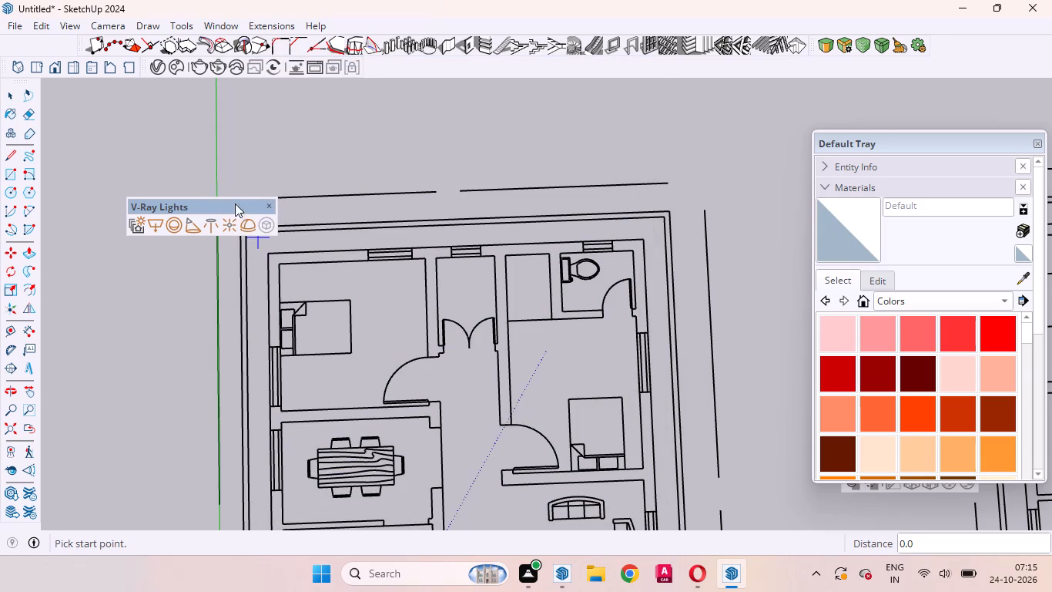
scroll(300, 304, "up", 5)
scroll(503, 388, "down", 2)
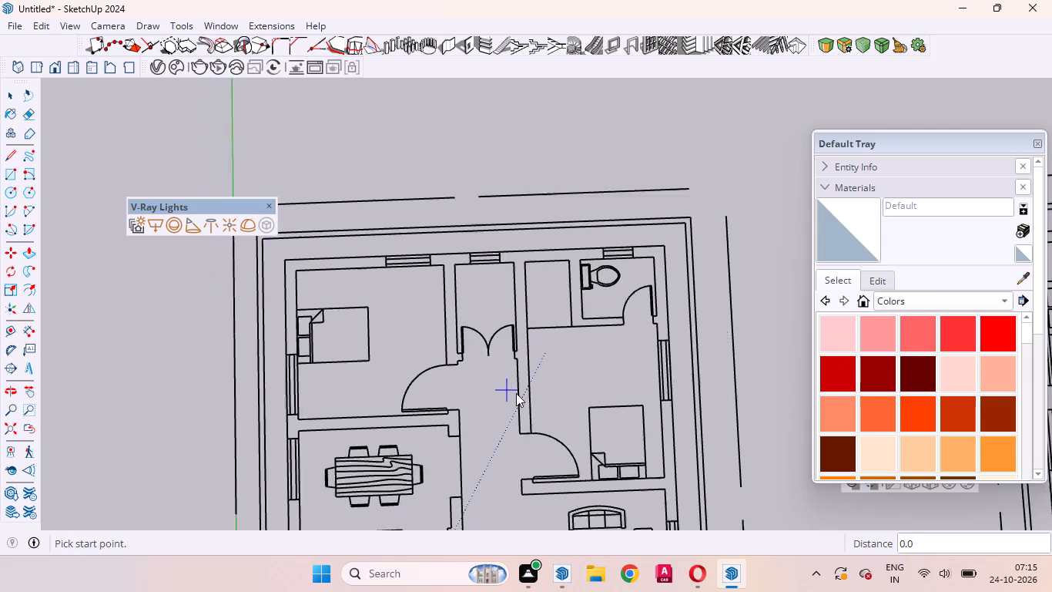
Trace the outer wall along the back, down the toilet and sofa side about 25' 10 1/2", and about 25' across to the kitchen's inner corner.
scroll(516, 393, "down", 2)
scroll(353, 308, "up", 3)
left_click(337, 291)
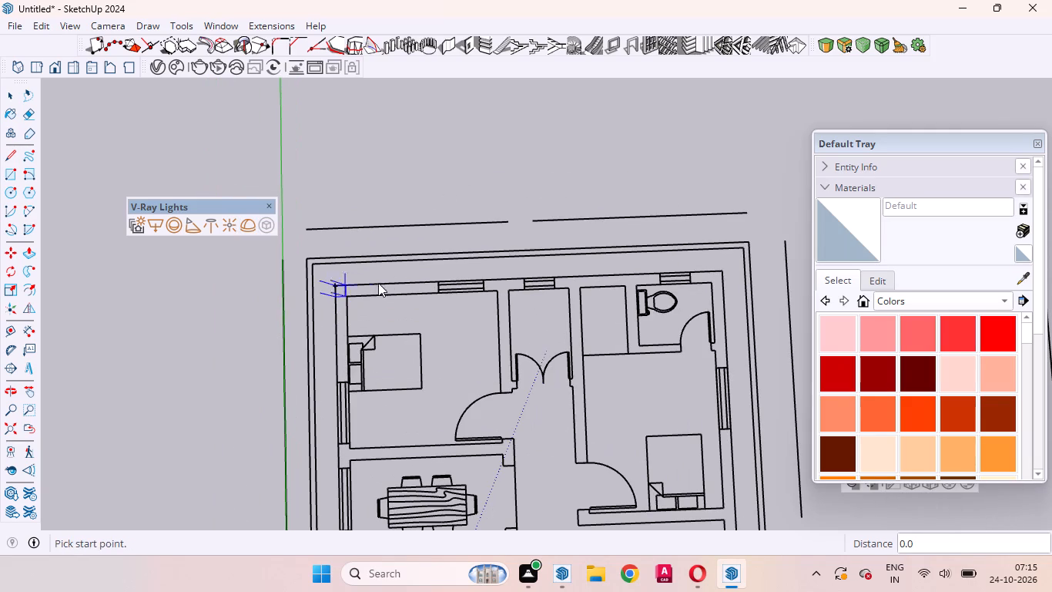
scroll(306, 264, "down", 3)
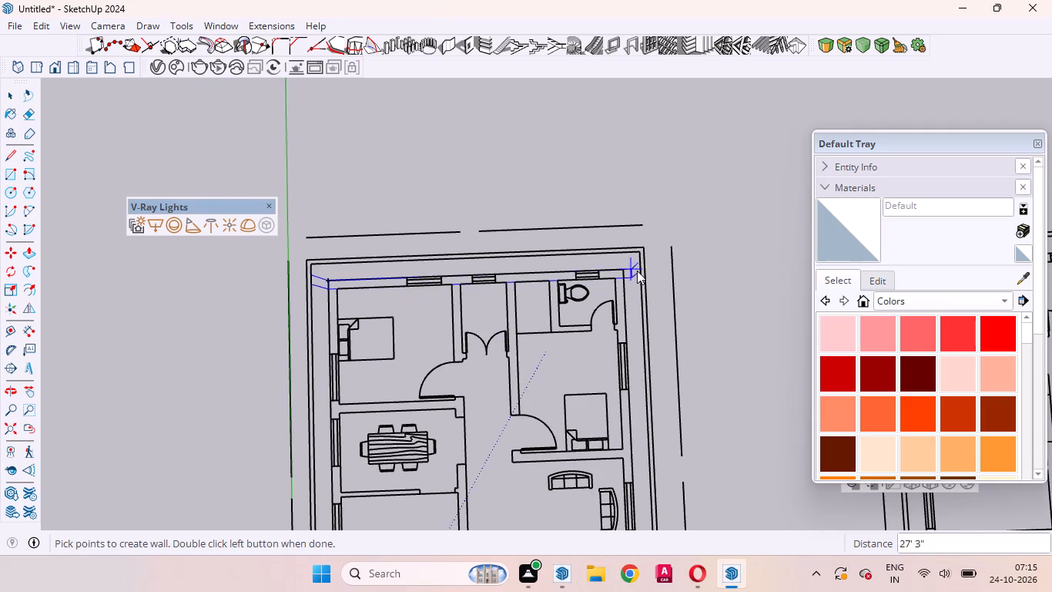
left_click(625, 270)
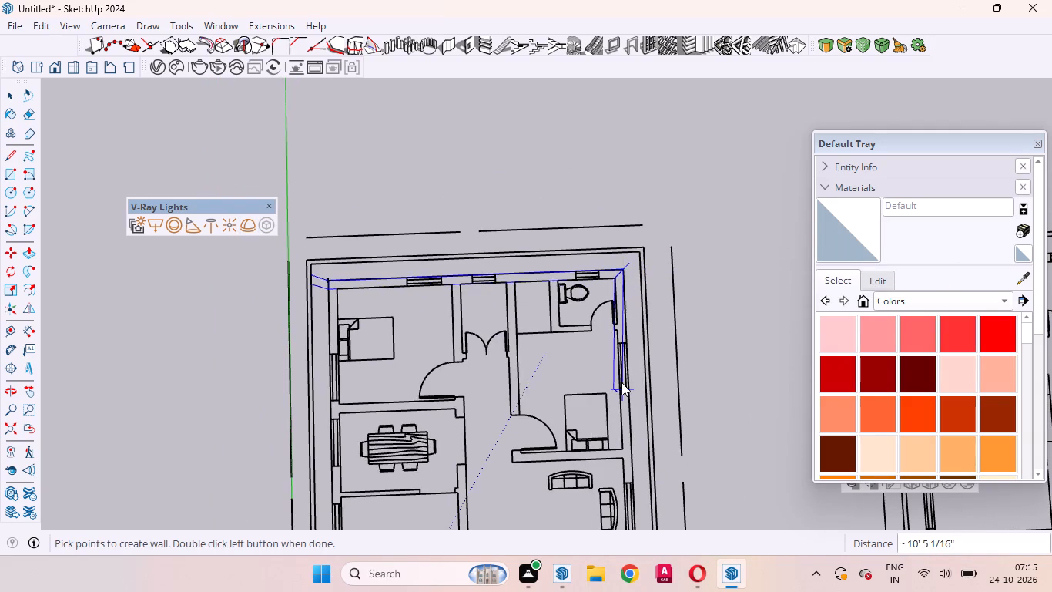
scroll(625, 335, "down", 12)
scroll(618, 408, "up", 4)
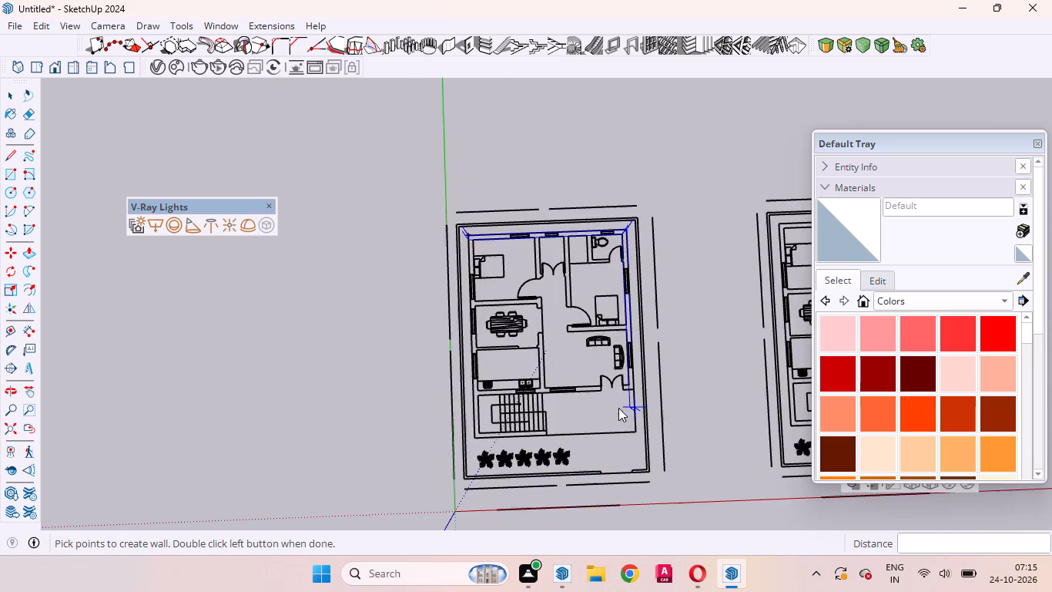
scroll(618, 408, "up", 14)
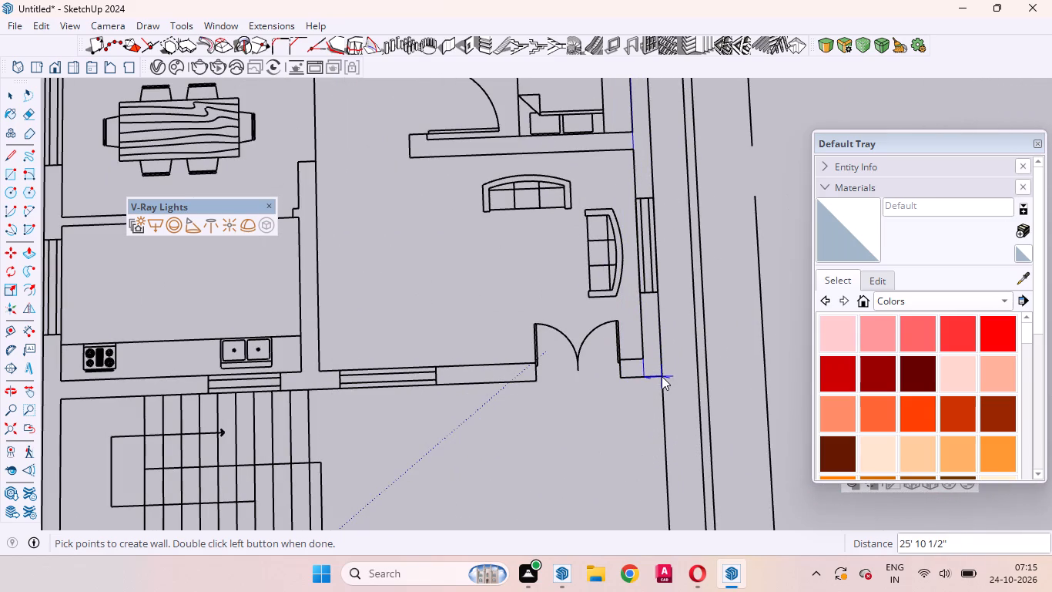
left_click(662, 376)
scroll(637, 376, "down", 7)
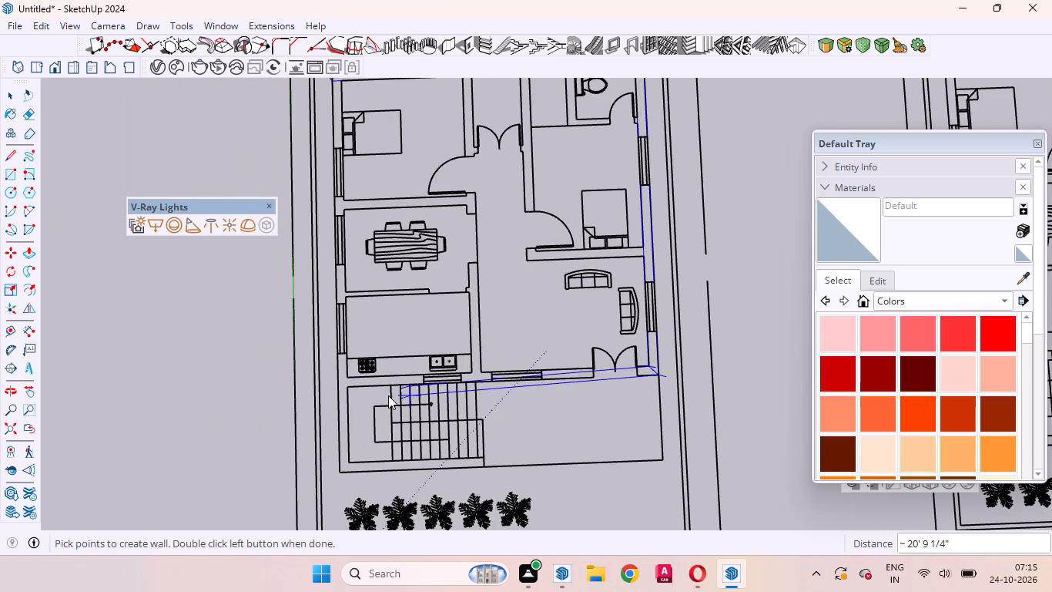
scroll(337, 378, "up", 12)
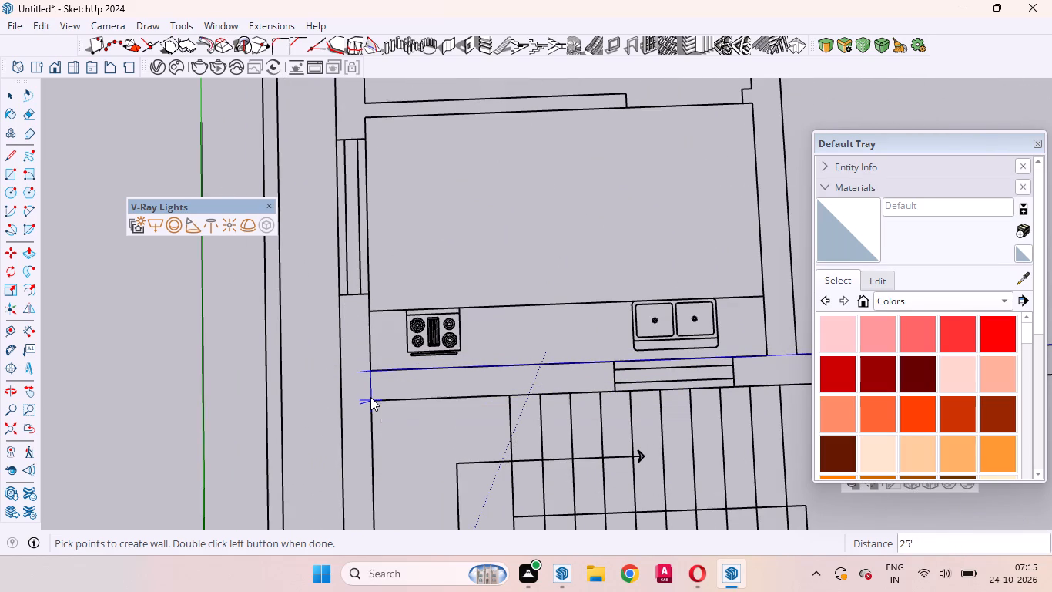
double_click(370, 399)
Build a second 9" thick, 9' 4" high wall along the bedroom, dining and kitchen side, turning along the staircase's outer edge to its end.
scroll(570, 333, "down", 18)
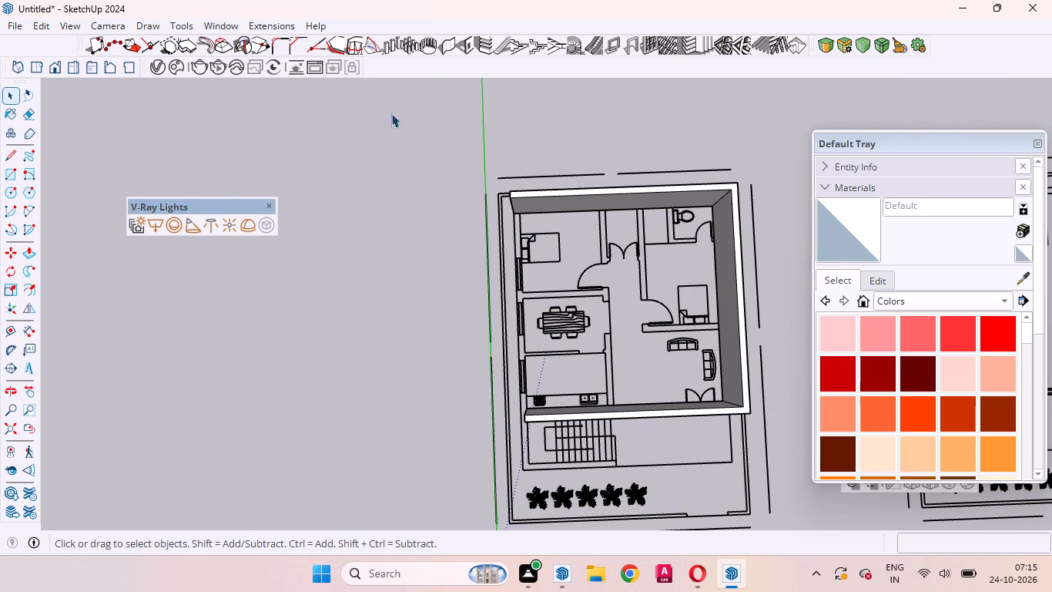
left_click(447, 38)
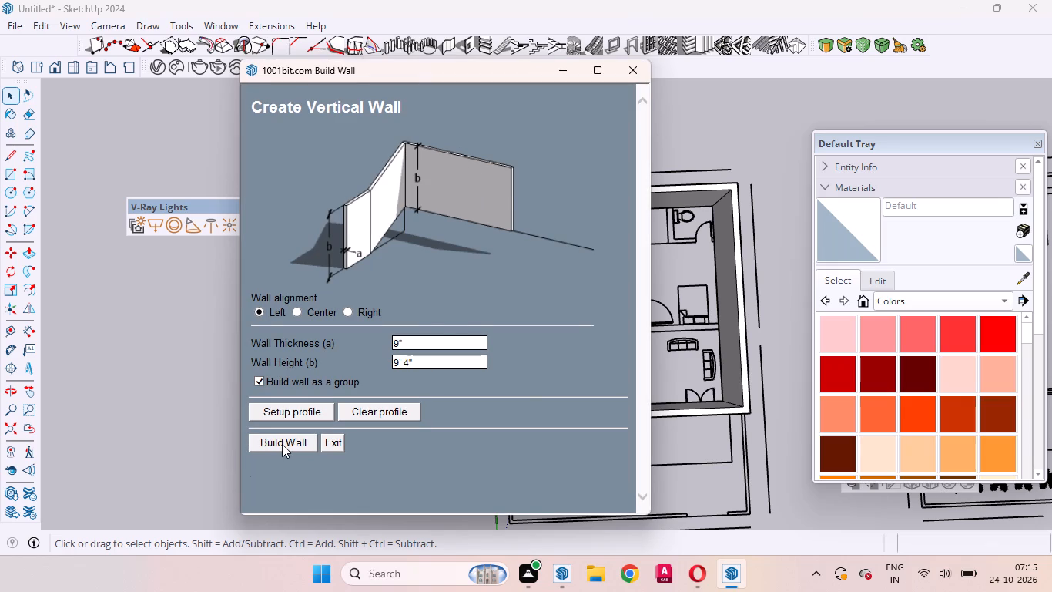
left_click(282, 444)
scroll(481, 218, "up", 11)
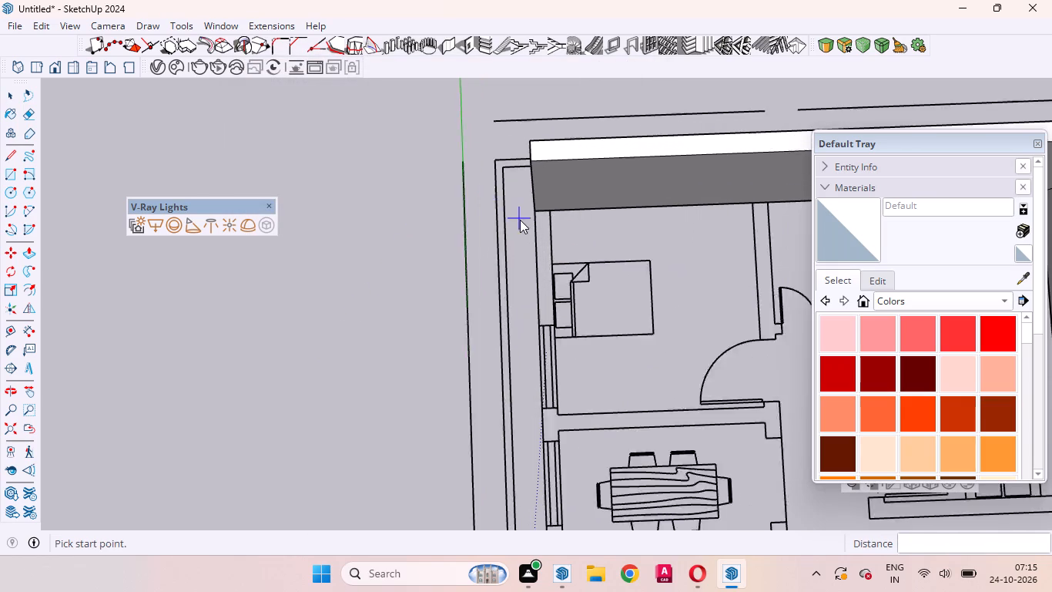
left_click(552, 207)
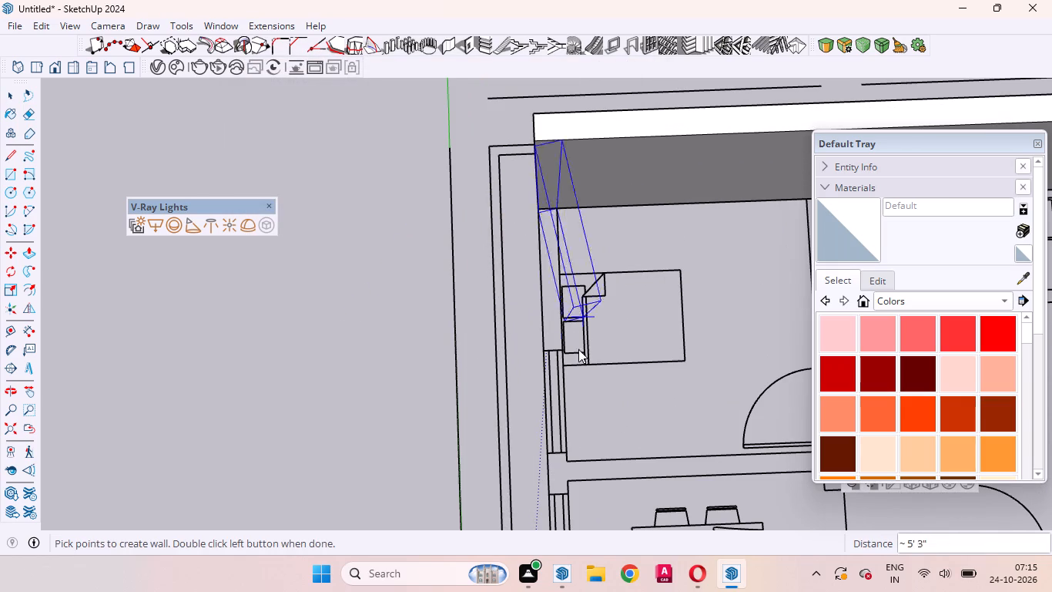
scroll(563, 345, "down", 15)
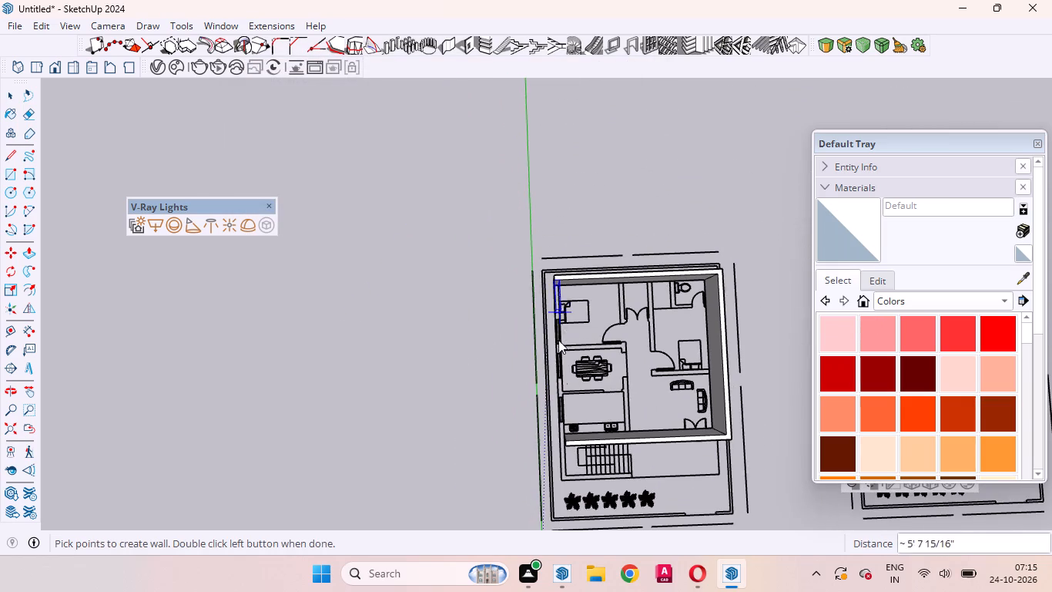
scroll(571, 471, "up", 8)
scroll(571, 476, "down", 1)
scroll(568, 483, "up", 7)
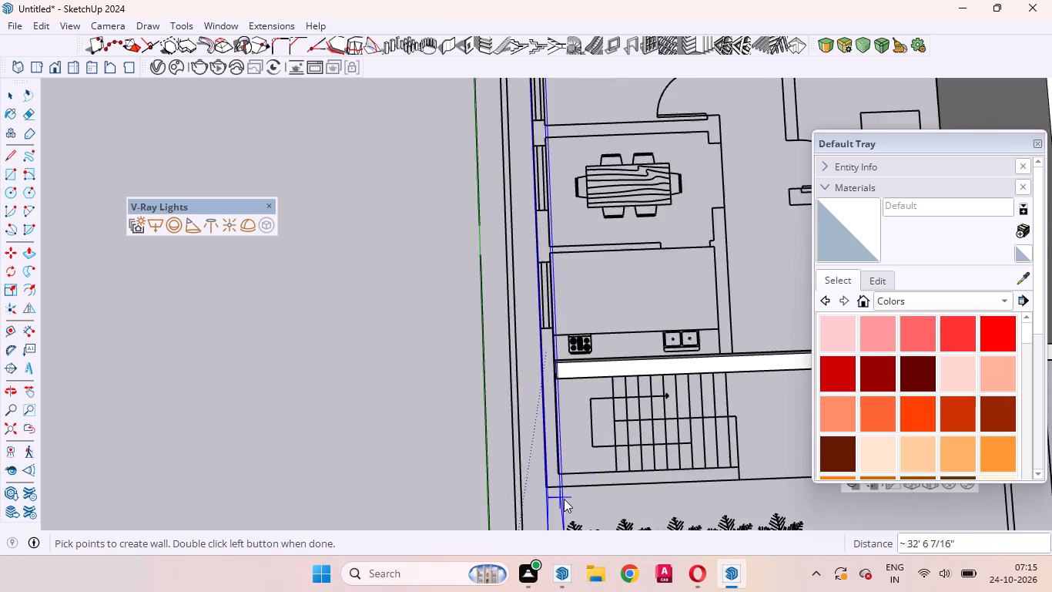
scroll(564, 499, "up", 1)
left_click(555, 459)
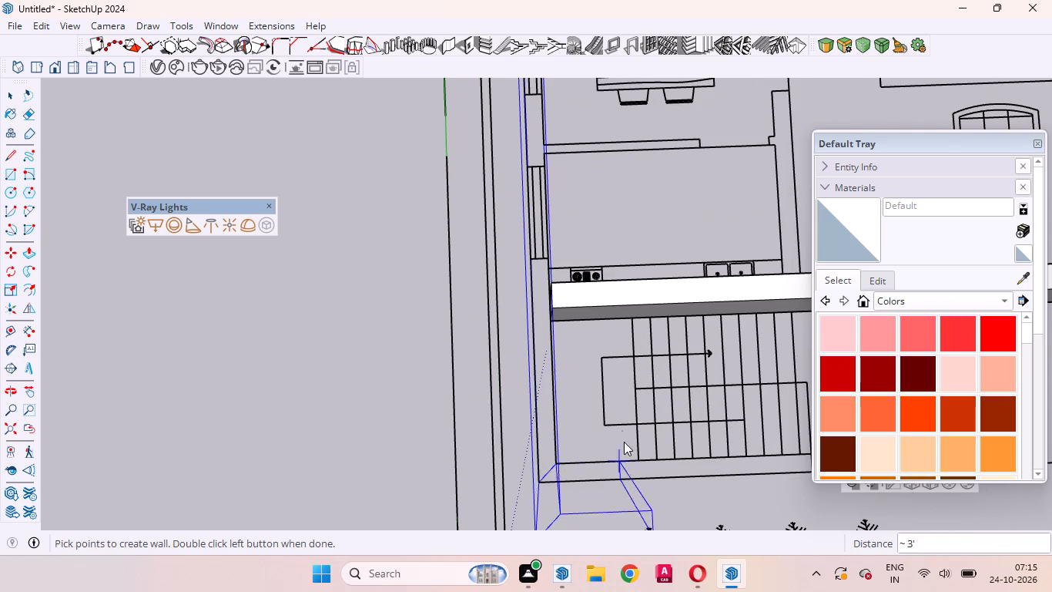
scroll(496, 452, "down", 7)
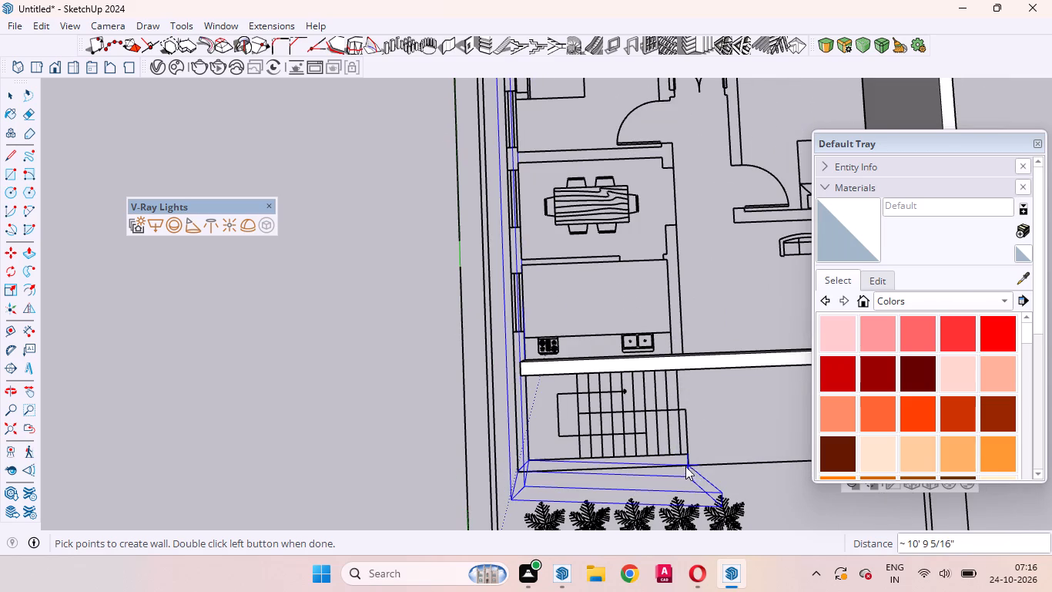
double_click(688, 452)
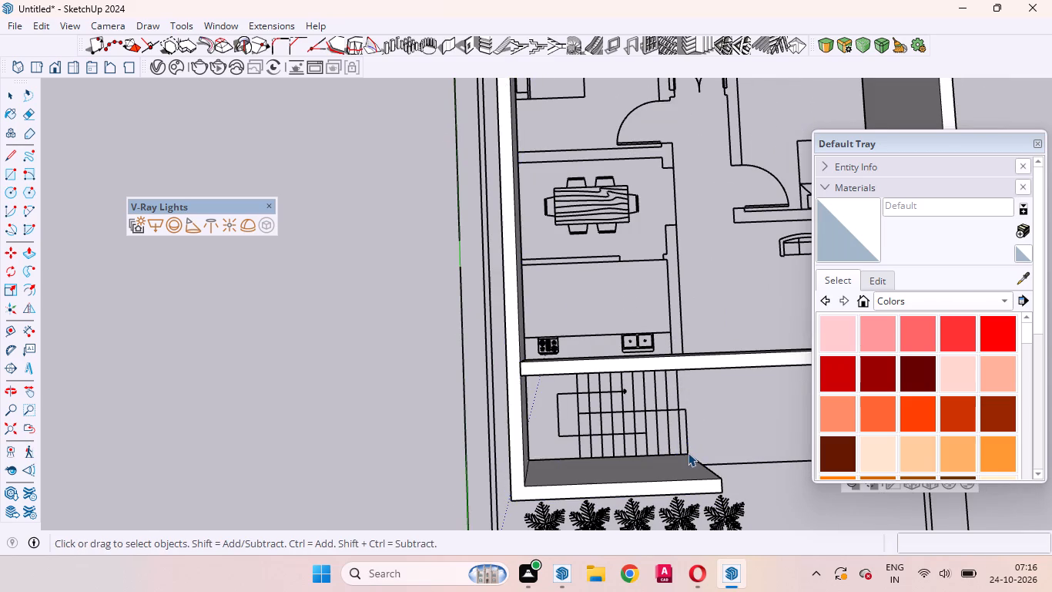
Examine the built outer walls and their joint at the bedroom's back corner from several angles.
scroll(531, 449, "down", 7)
middle_click_drag(594, 469, 629, 252)
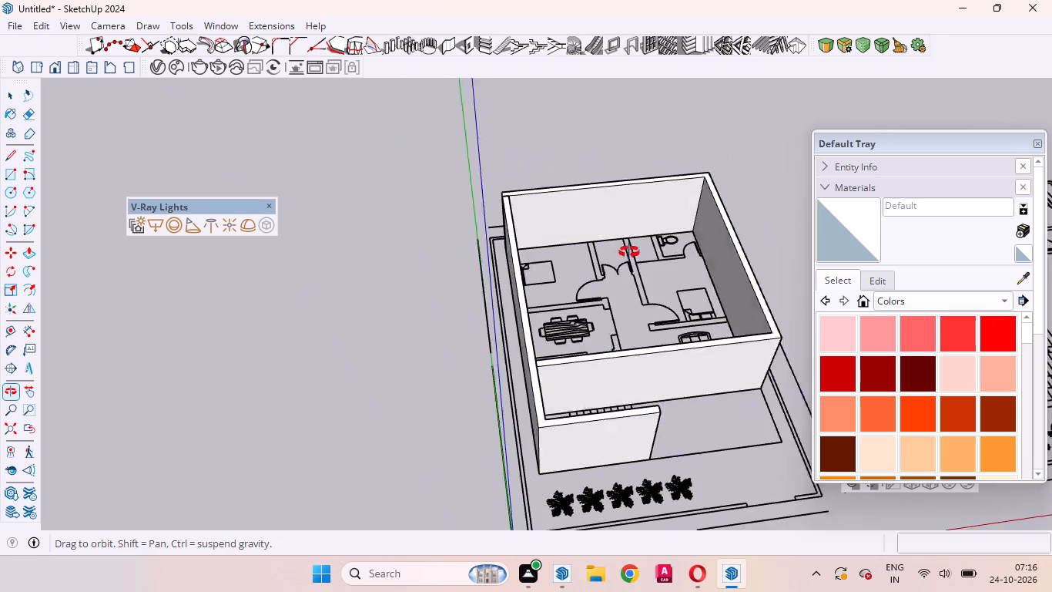
middle_click_drag(629, 252, 797, 208)
scroll(505, 254, "up", 9)
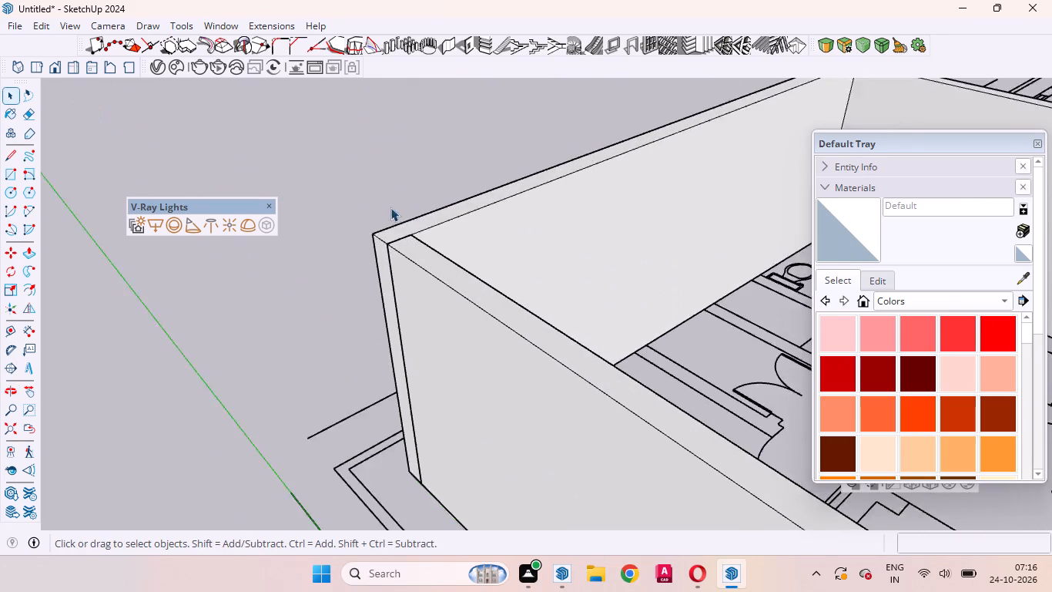
scroll(390, 207, "up", 4)
middle_click_drag(438, 300, 444, 396)
scroll(426, 392, "up", 1)
scroll(376, 372, "down", 9)
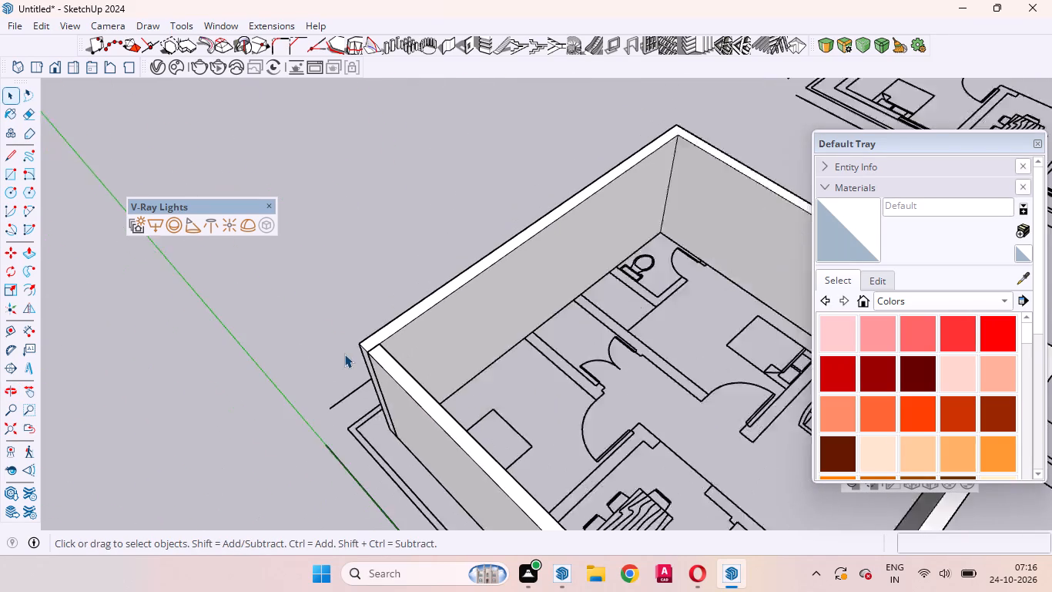
scroll(344, 354, "down", 7)
middle_click_drag(466, 417, 350, 467)
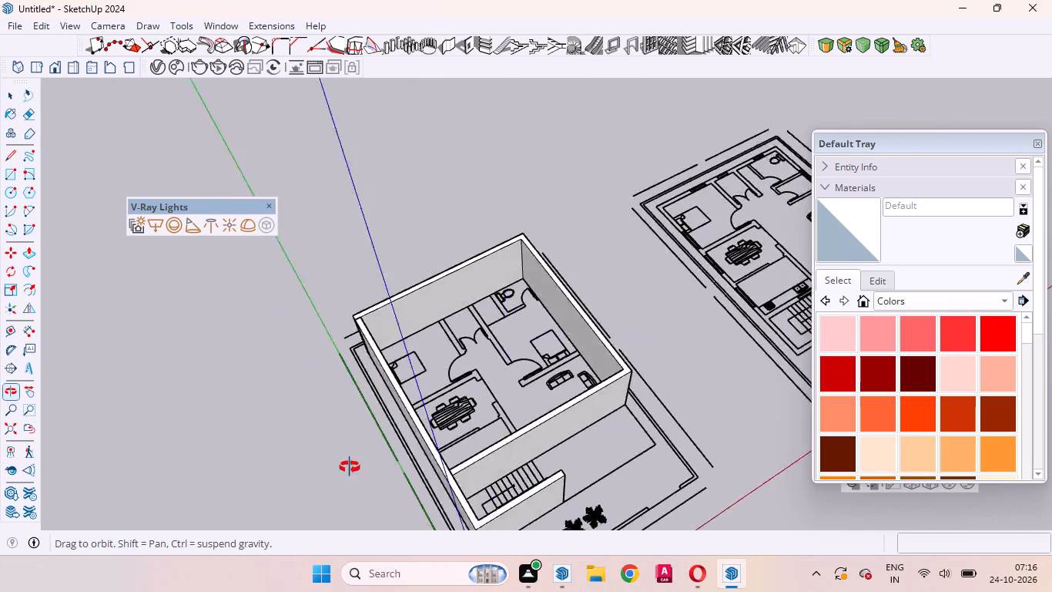
middle_click_drag(350, 467, 341, 471)
Build a 9" thick, 9' 4" high partition about 24' 4 1/2" long from the back wall beside the bedroom to the wall behind the stairs.
scroll(443, 312, "up", 4)
middle_click_drag(524, 341, 474, 415)
scroll(474, 415, "up", 1)
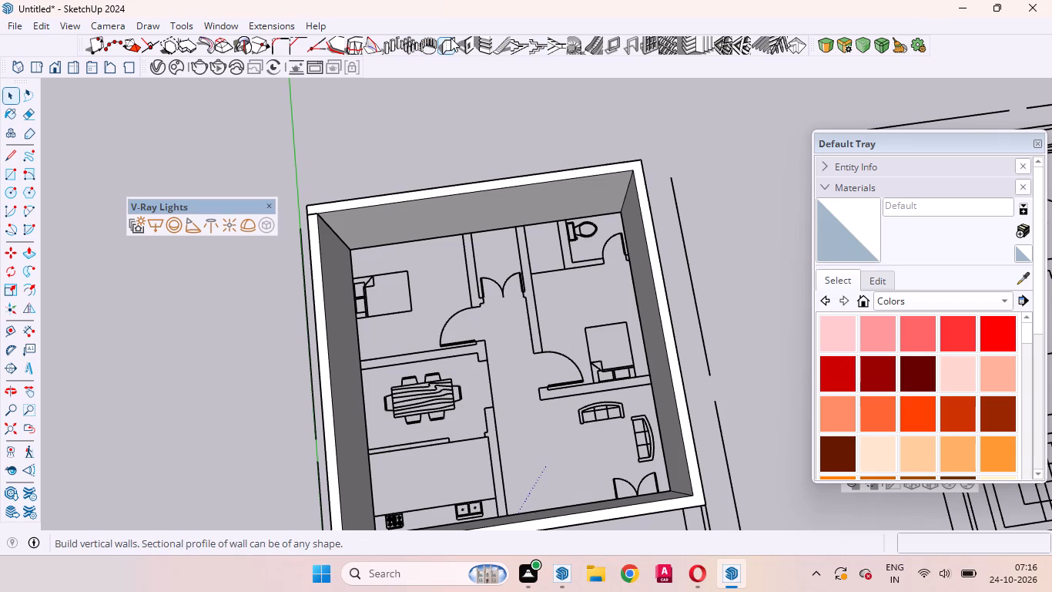
left_click(451, 38)
left_click(280, 444)
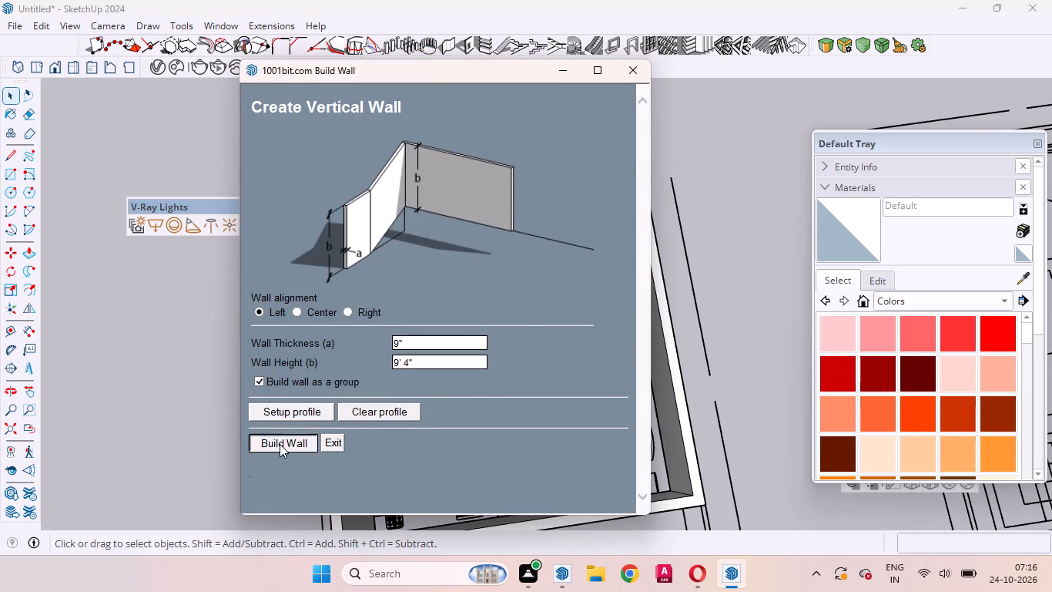
scroll(441, 249, "up", 10)
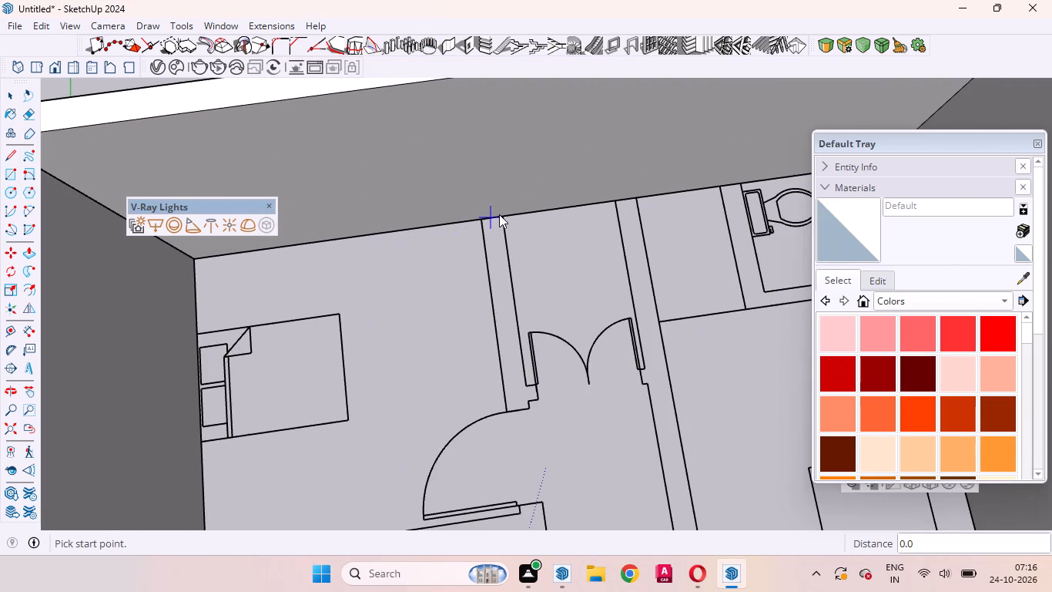
left_click(504, 211)
scroll(543, 382, "down", 8)
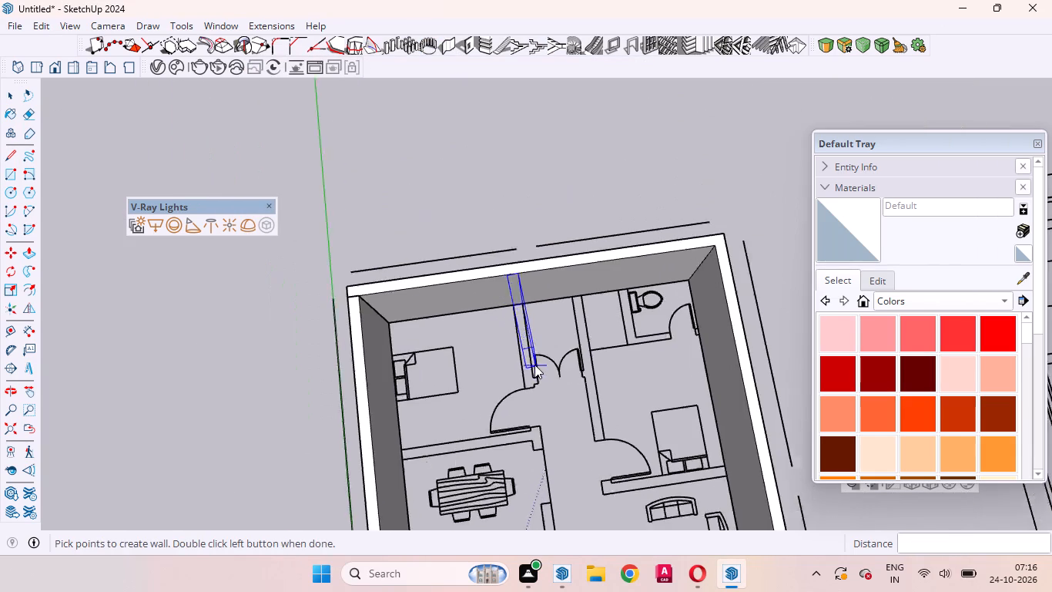
scroll(534, 365, "down", 14)
scroll(544, 471, "up", 7)
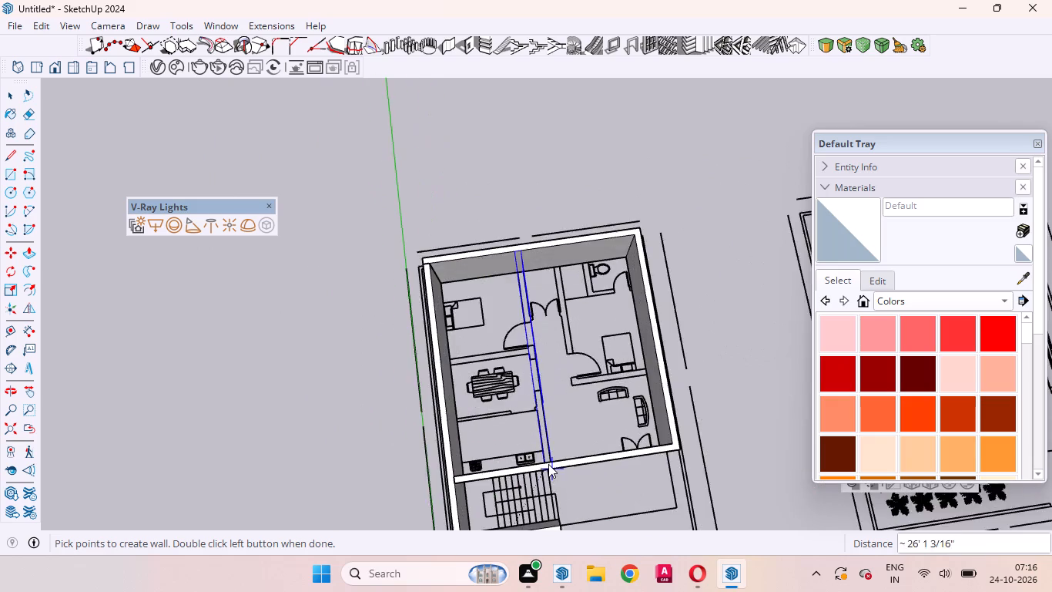
scroll(548, 464, "up", 18)
middle_click_drag(554, 452, 578, 558)
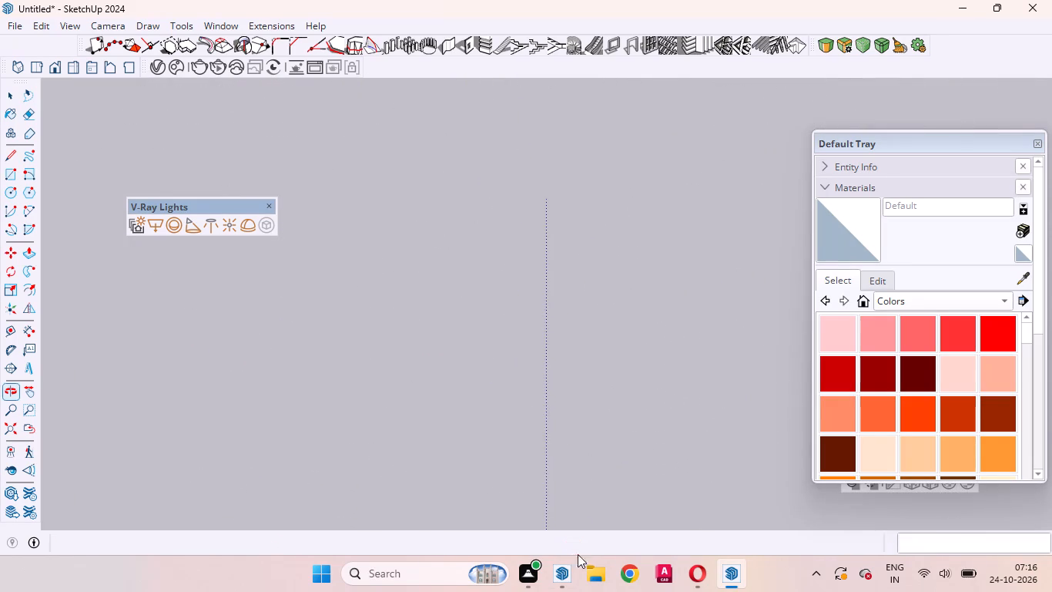
scroll(541, 423, "down", 20)
scroll(541, 423, "down", 9)
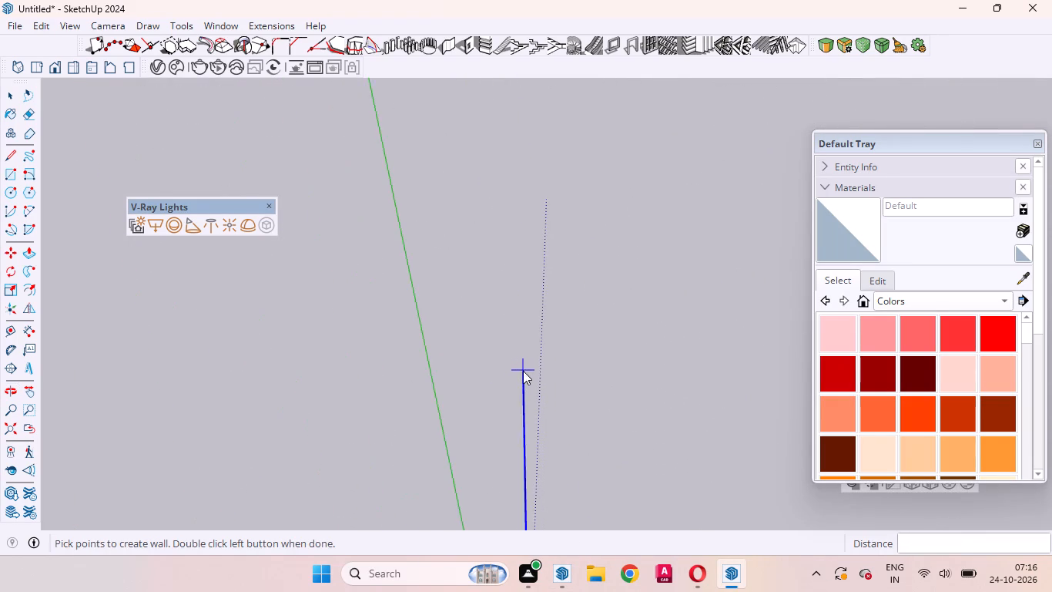
scroll(523, 371, "down", 20)
scroll(523, 371, "down", 1)
scroll(515, 463, "up", 6)
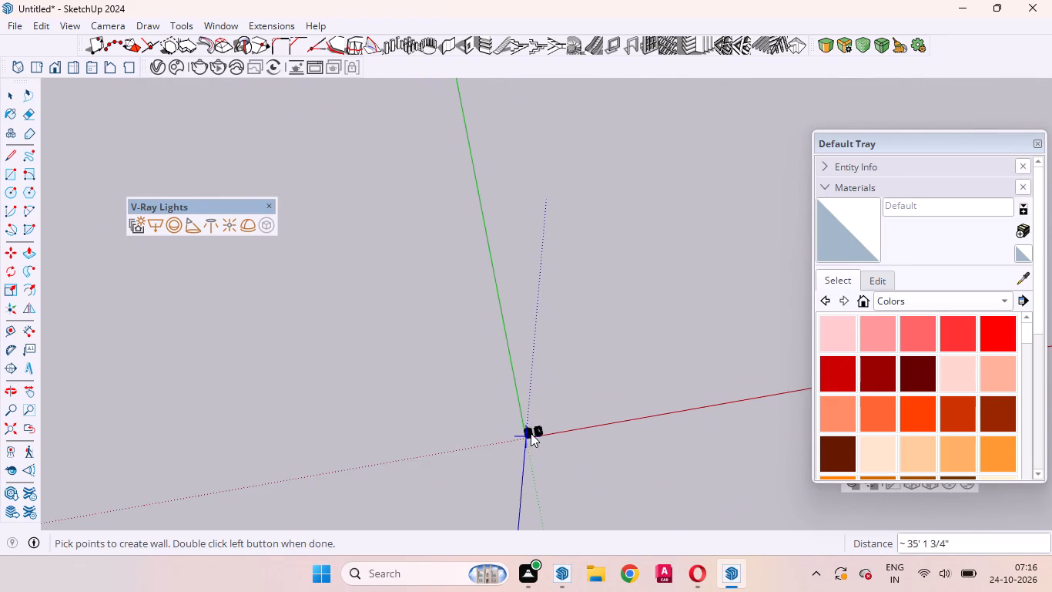
scroll(531, 433, "up", 20)
scroll(531, 433, "up", 5)
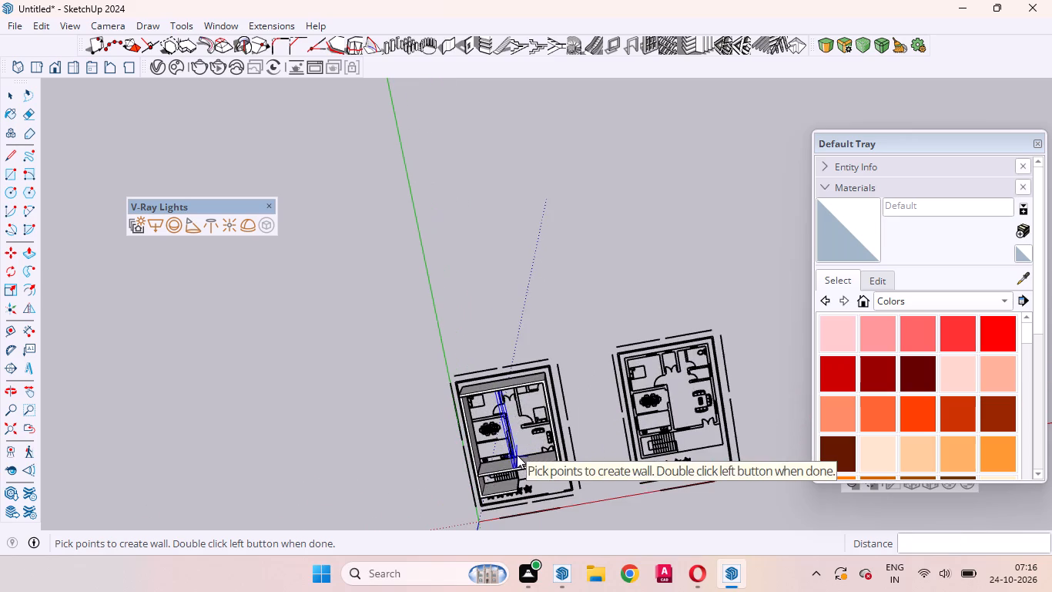
middle_click_drag(514, 459, 515, 486)
scroll(515, 486, "up", 11)
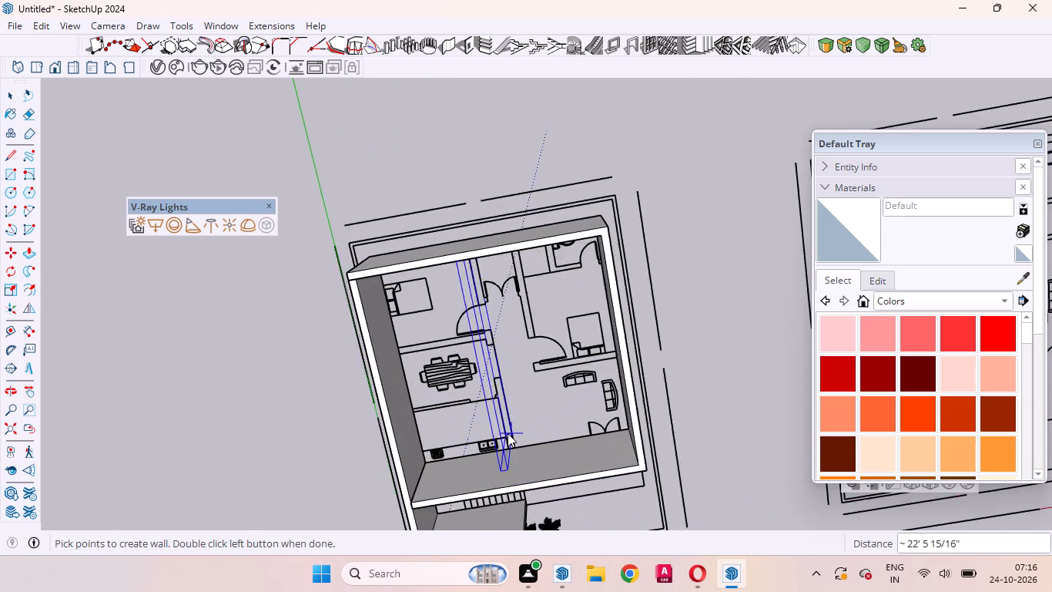
scroll(508, 433, "up", 7)
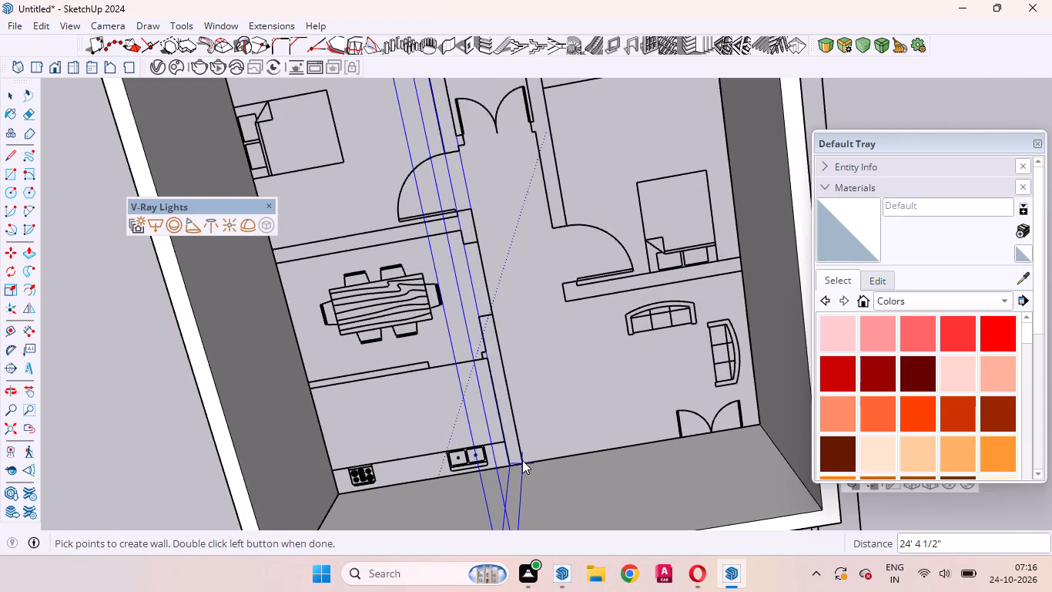
double_click(522, 460)
Build a 9" thick, 9' 4" high partition 10' long between the bedroom and dining area, from the outer wall to the long partition.
scroll(570, 386, "down", 6)
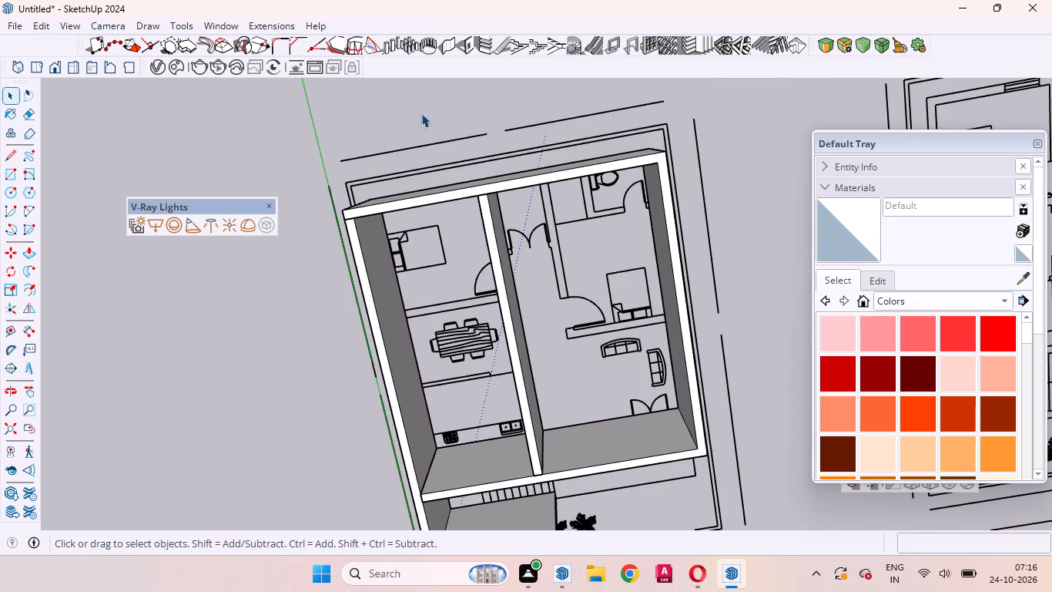
left_click(448, 50)
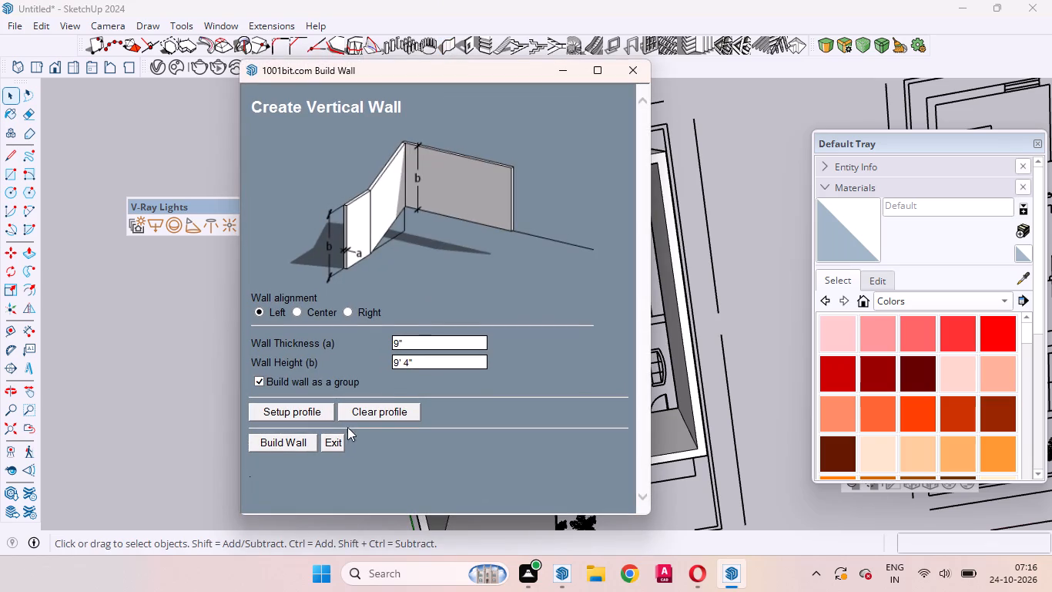
left_click(297, 442)
scroll(420, 403, "up", 4)
scroll(404, 300, "up", 3)
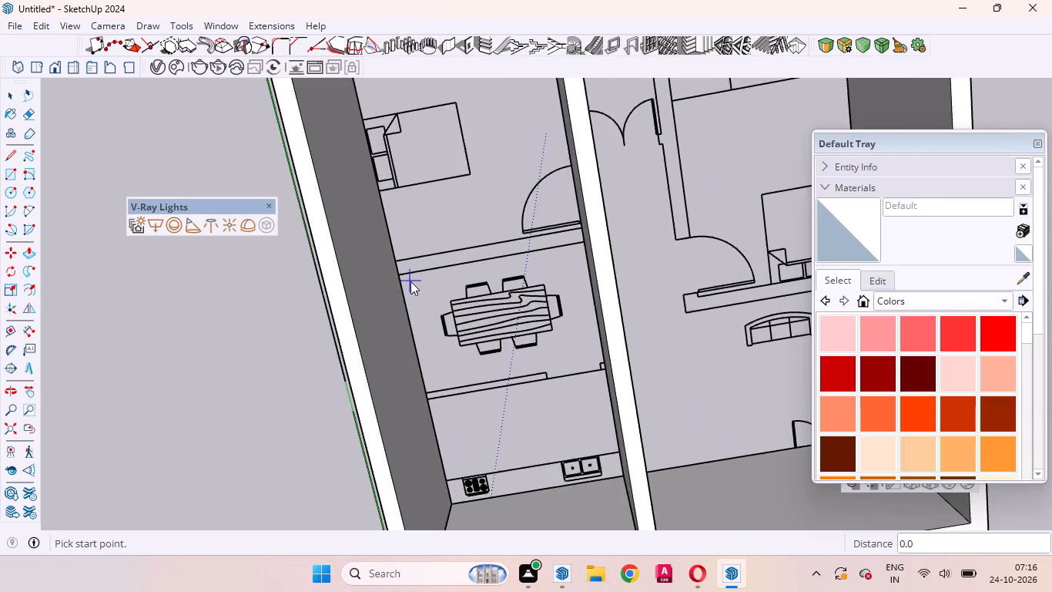
scroll(410, 281, "up", 2)
left_click(395, 257)
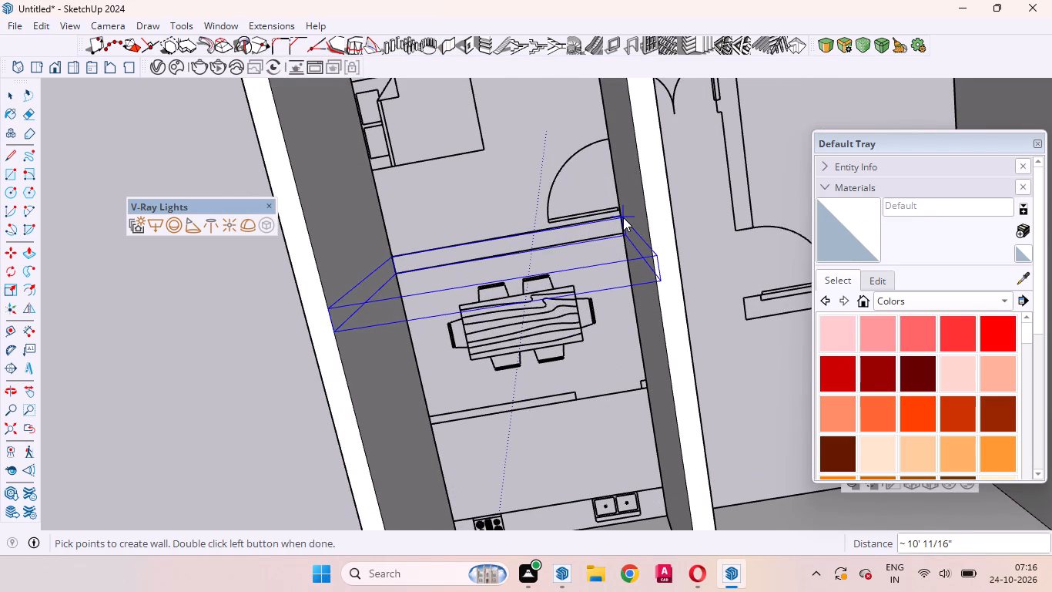
scroll(622, 214, "up", 11)
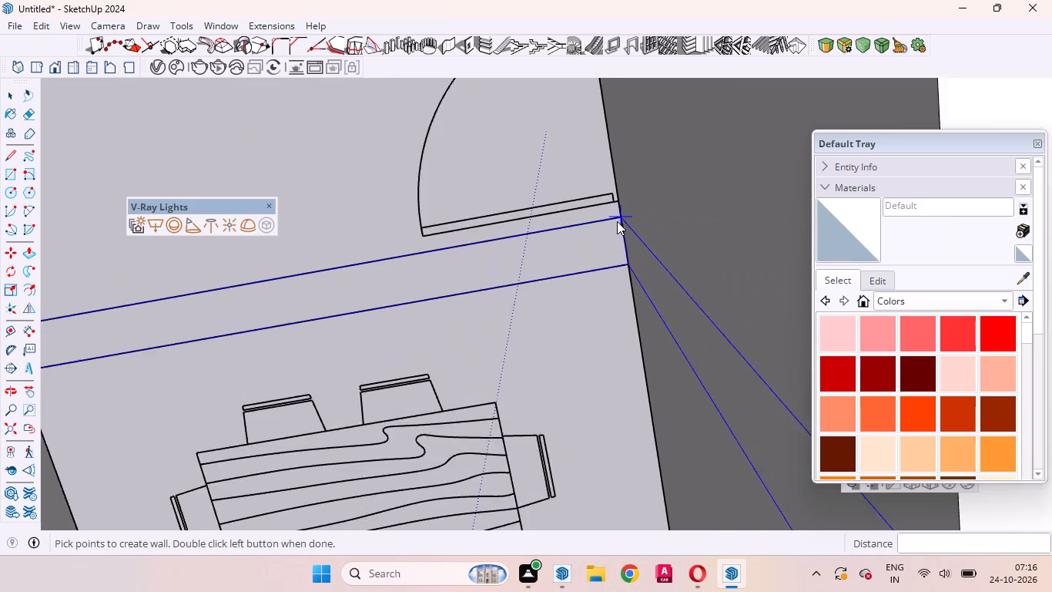
scroll(617, 221, "up", 3)
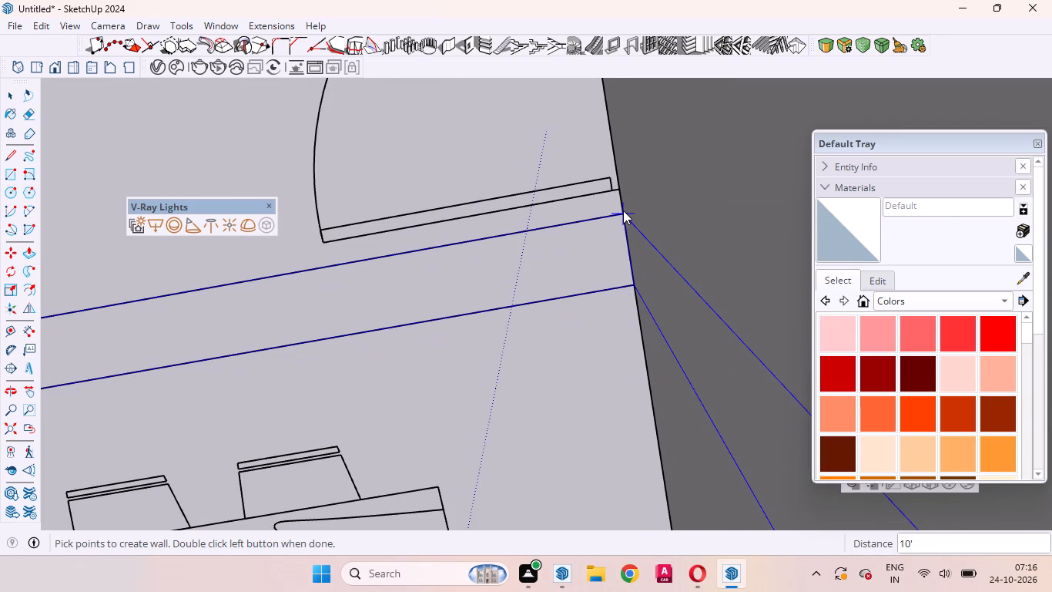
double_click(623, 210)
scroll(498, 256, "down", 16)
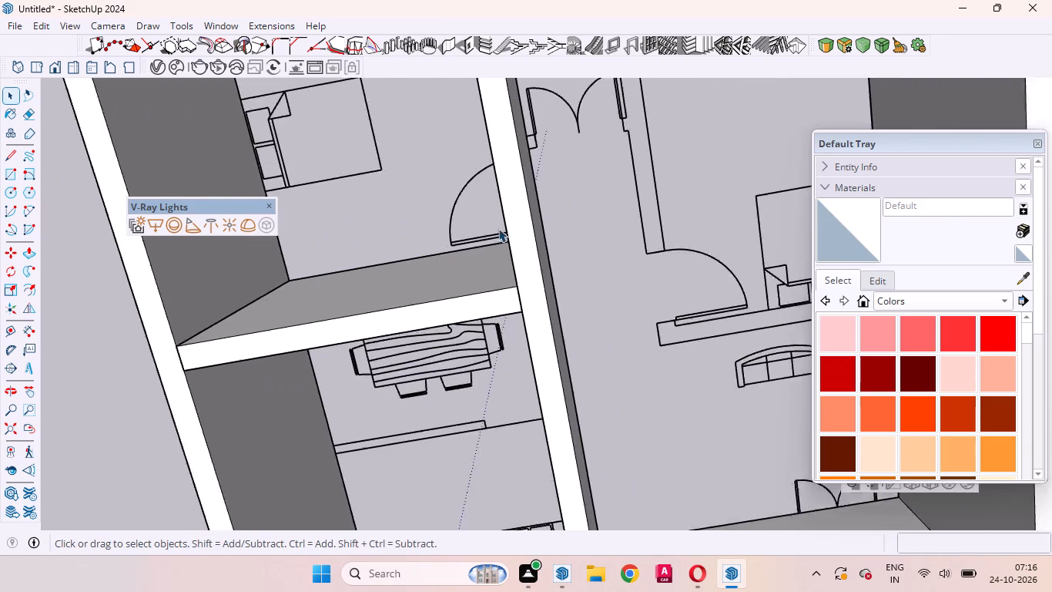
Build an L-shaped 9" thick, 9' 4" high wall enclosing the toilet-side bedroom, 14' 9" from the back wall and 8' 9" to the outer wall.
scroll(497, 228, "up", 1)
scroll(498, 228, "down", 6)
middle_click_drag(560, 332, 462, 222)
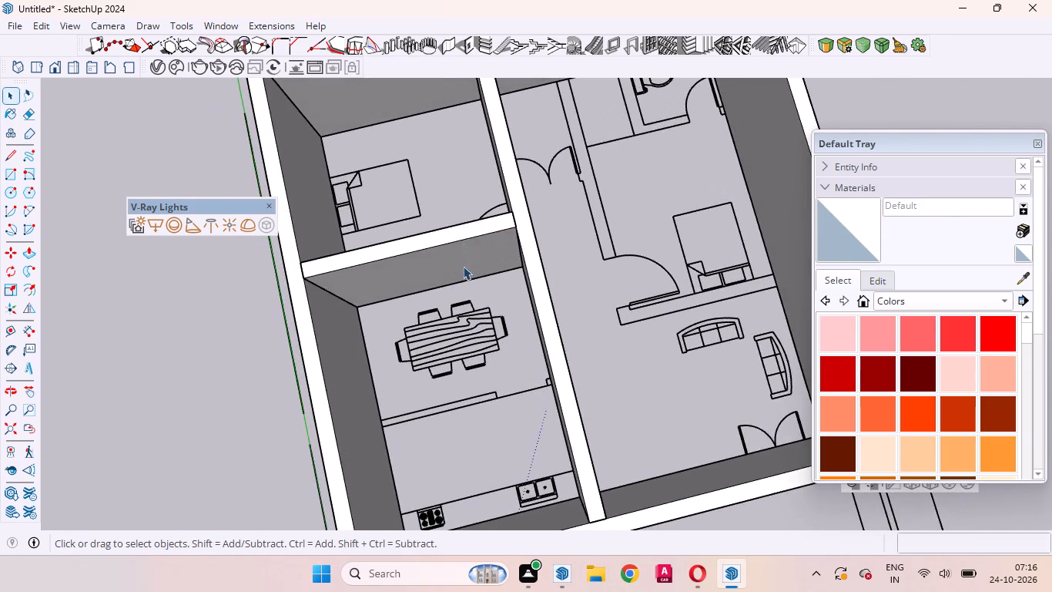
scroll(455, 291, "down", 4)
middle_click_drag(585, 230, 546, 242)
middle_click(546, 242)
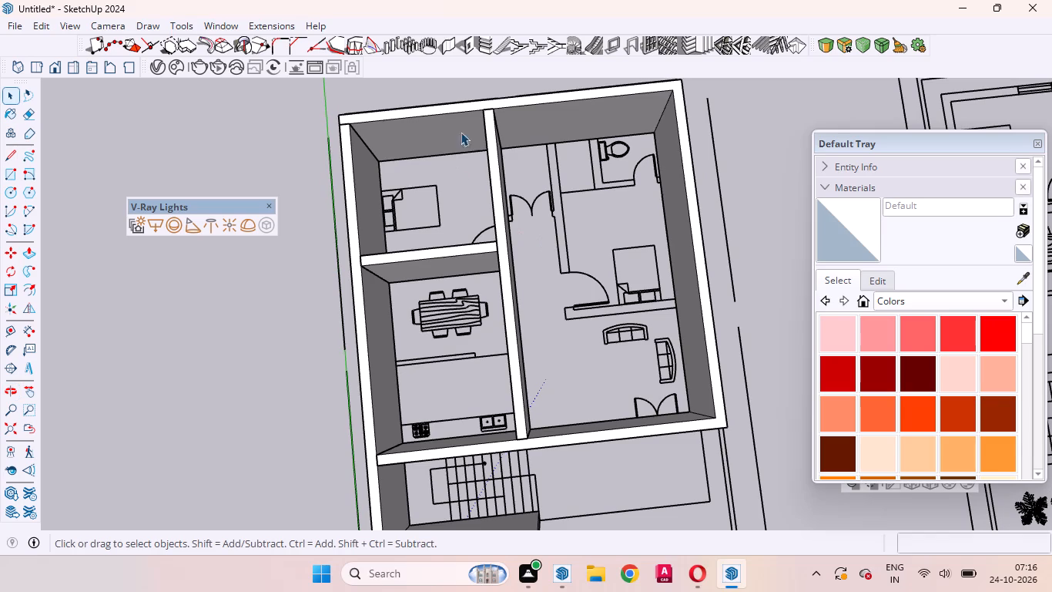
left_click(447, 48)
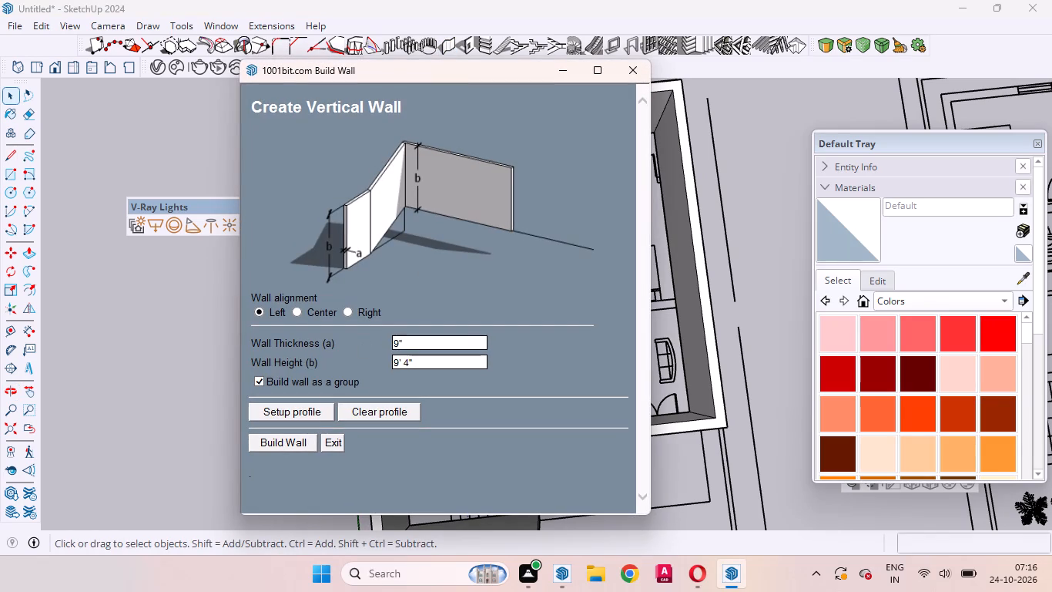
left_click(296, 442)
scroll(367, 466, "down", 3)
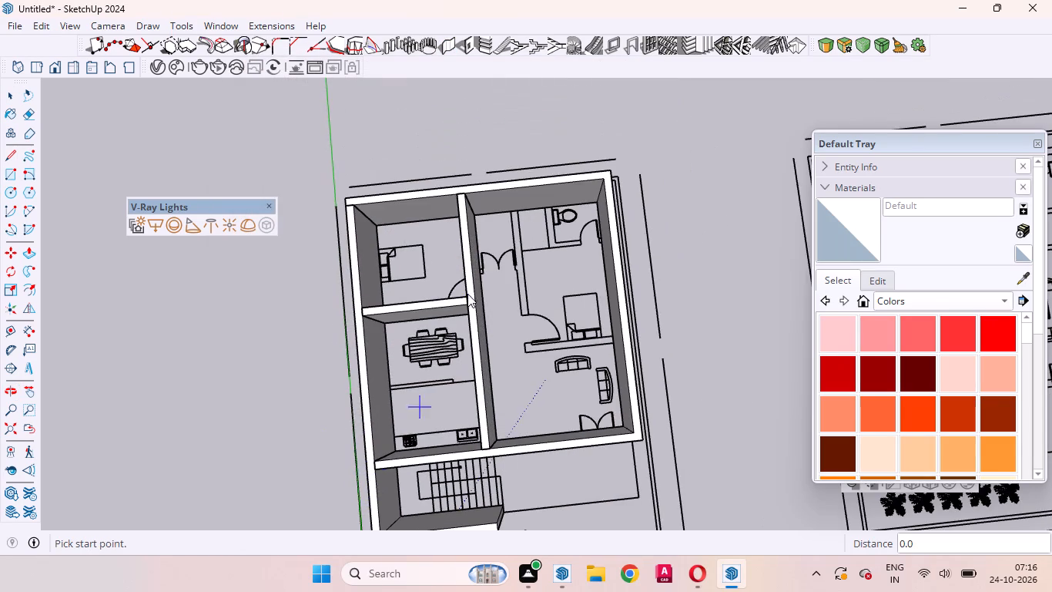
scroll(499, 228, "up", 9)
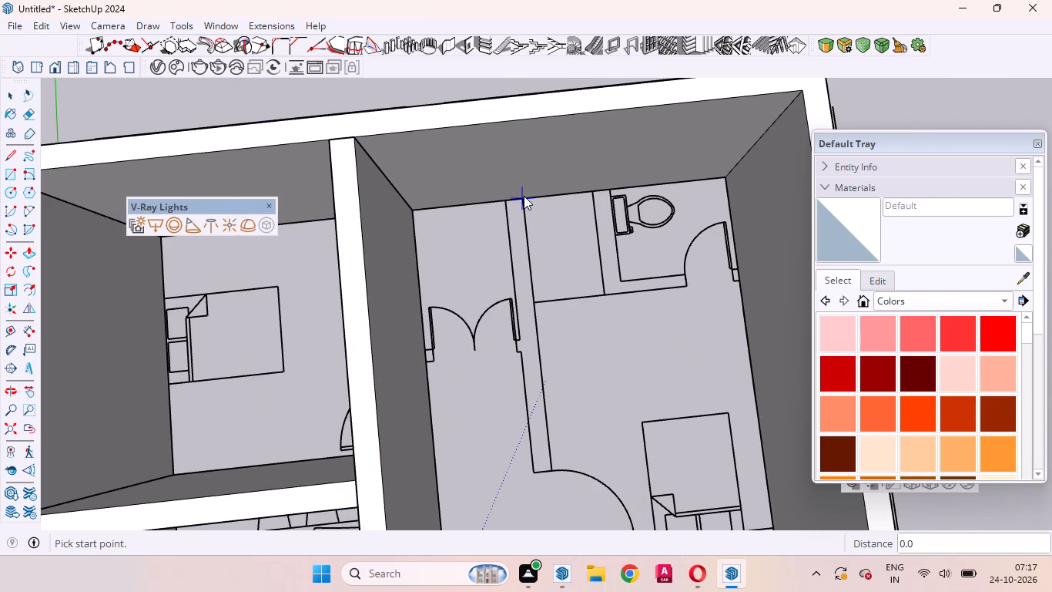
left_click(524, 196)
scroll(542, 366, "down", 9)
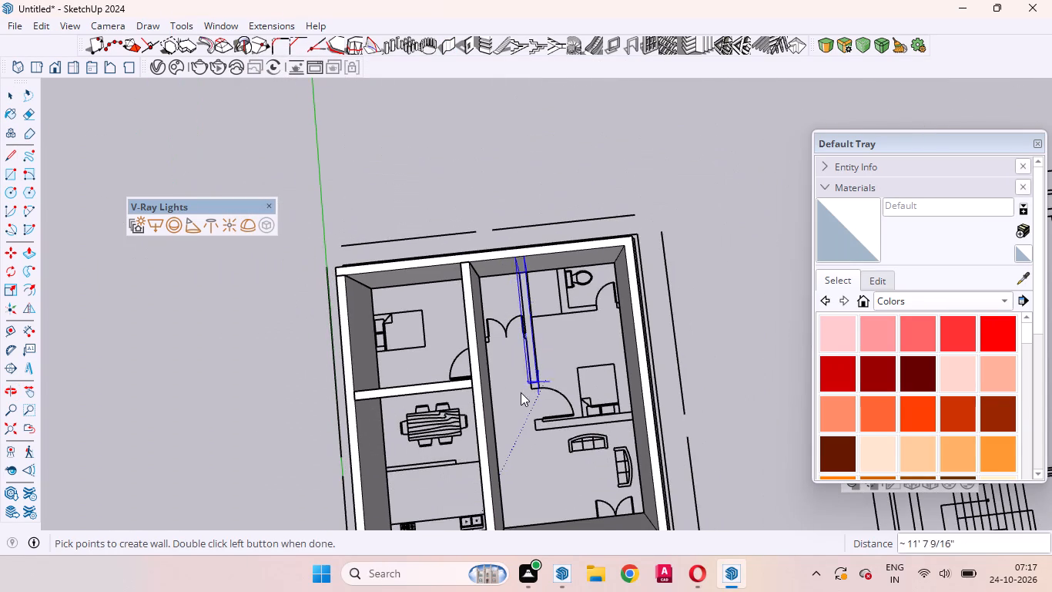
scroll(534, 437, "up", 11)
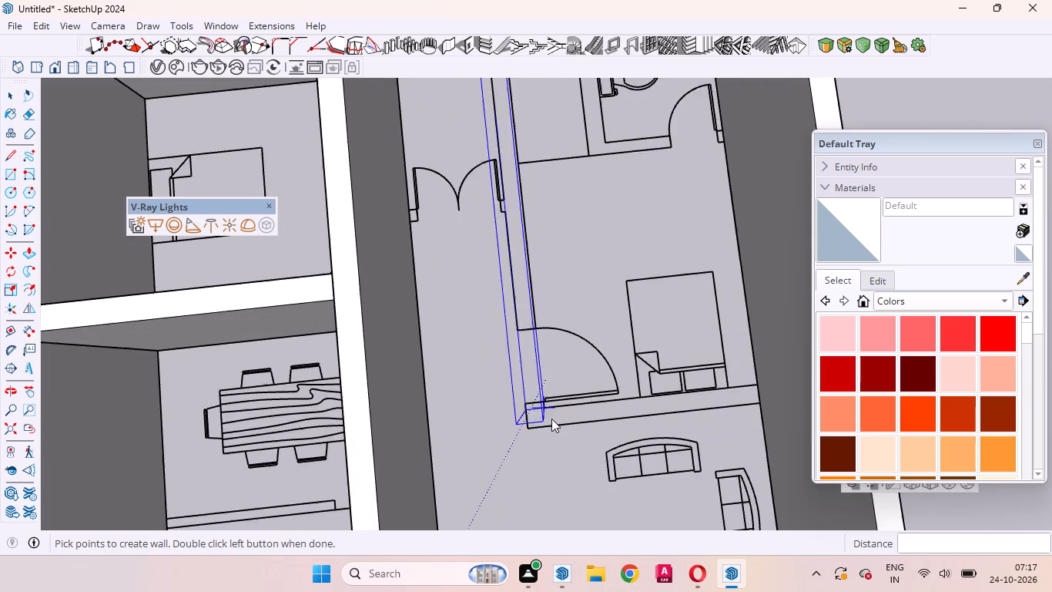
scroll(551, 419, "up", 8)
left_click(539, 386)
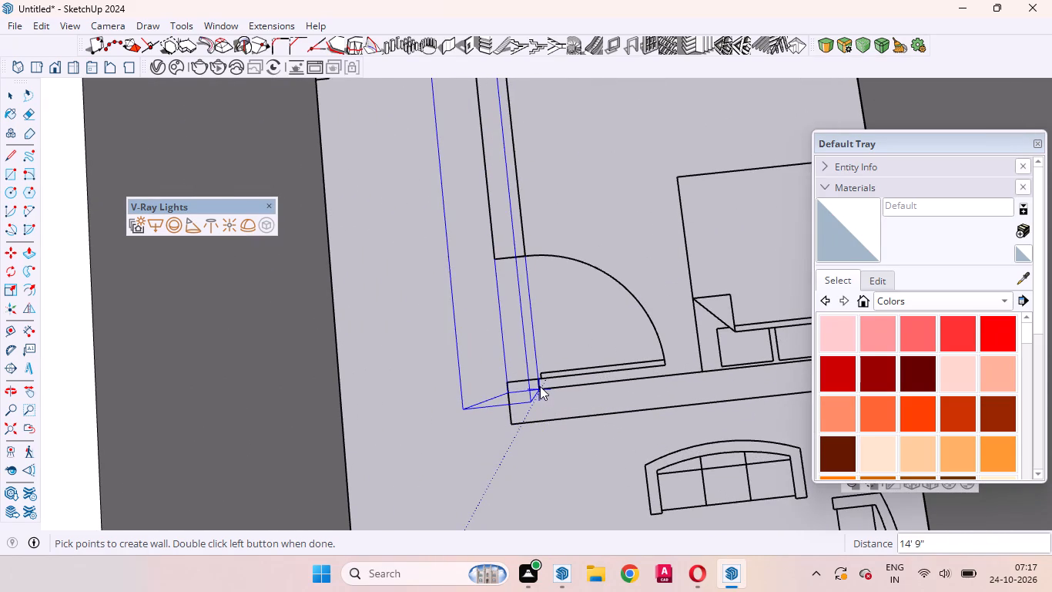
scroll(478, 380, "down", 7)
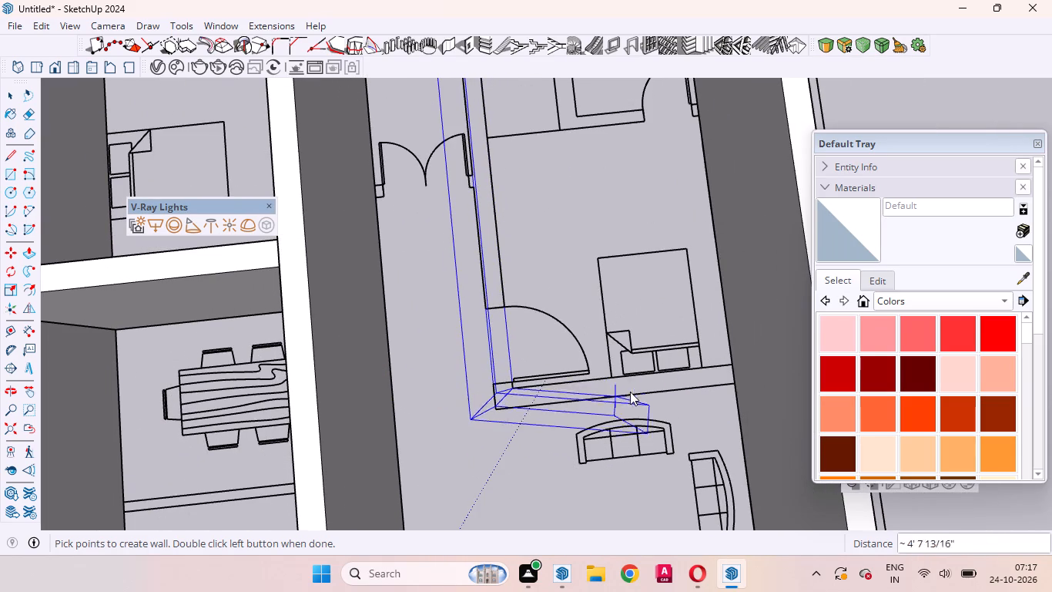
left_click(732, 362)
double_click(732, 362)
scroll(444, 425, "down", 4)
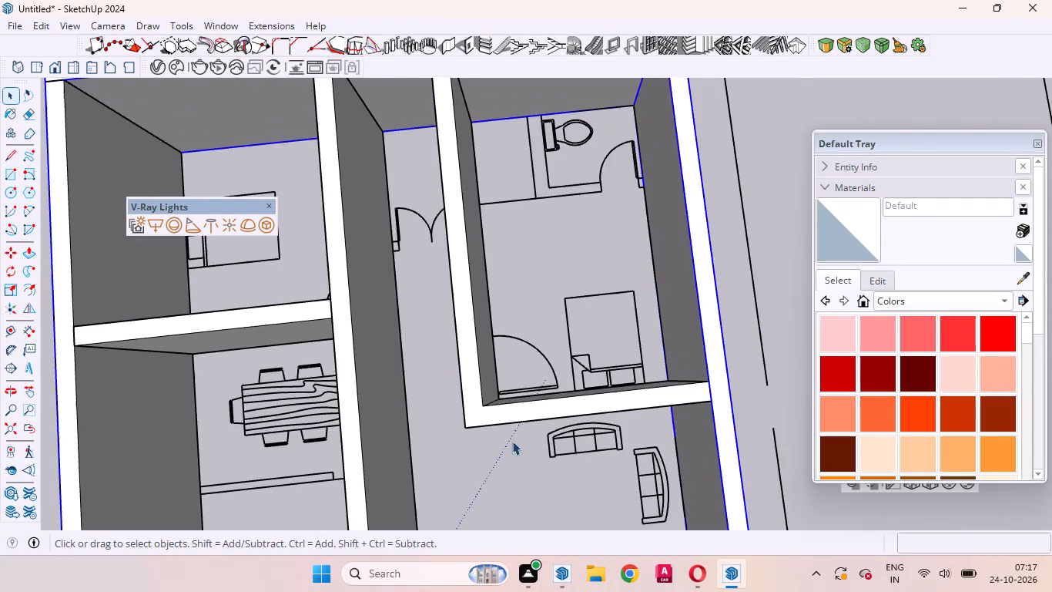
scroll(515, 441, "down", 5)
left_click(712, 286)
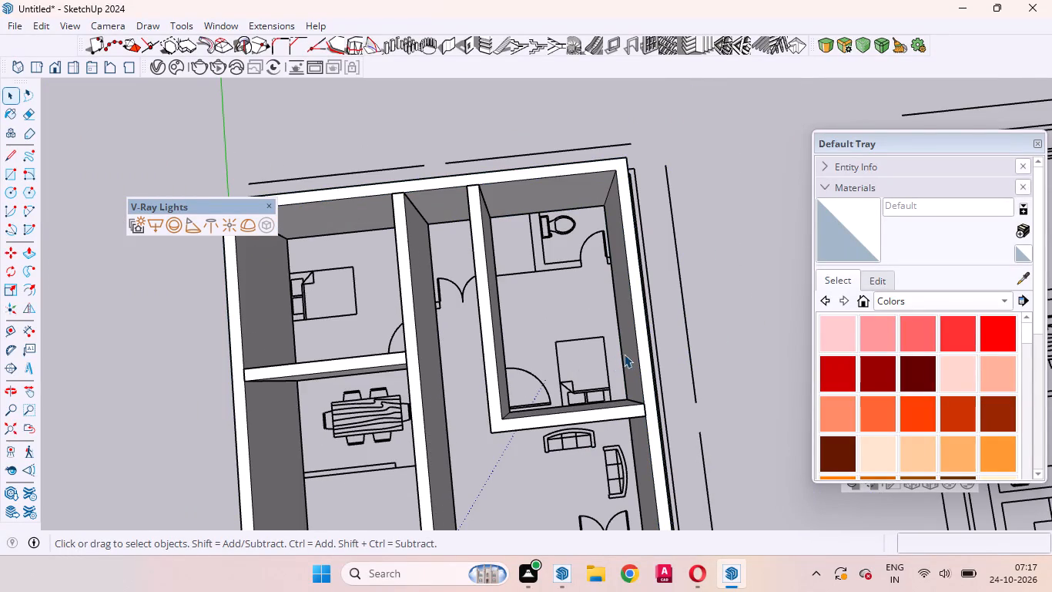
Examine the new L-shaped bedroom wall group and its joints with the outer wall from several angles.
left_click(551, 424)
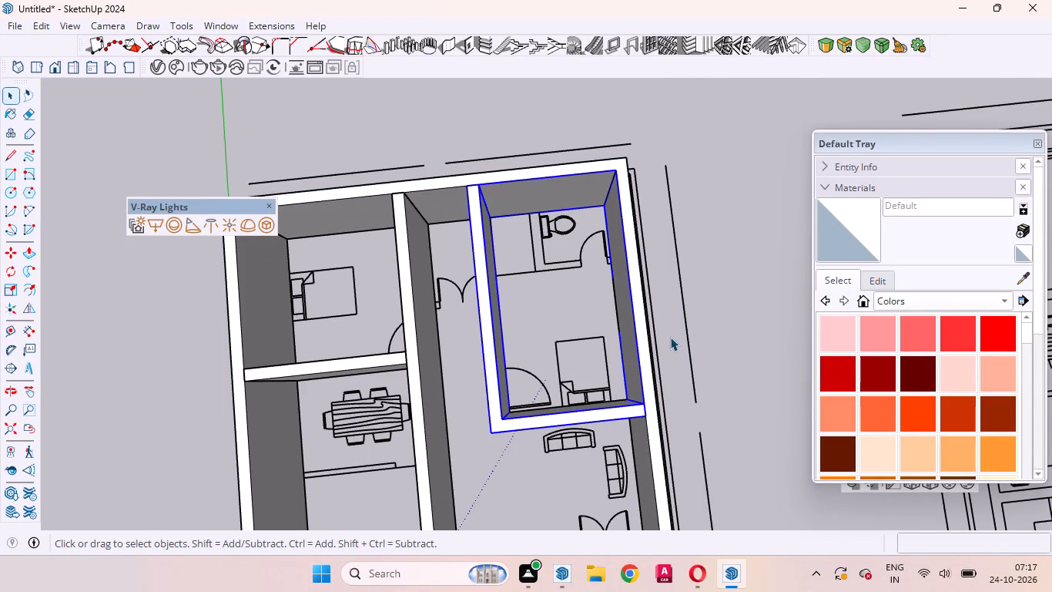
left_click(636, 337)
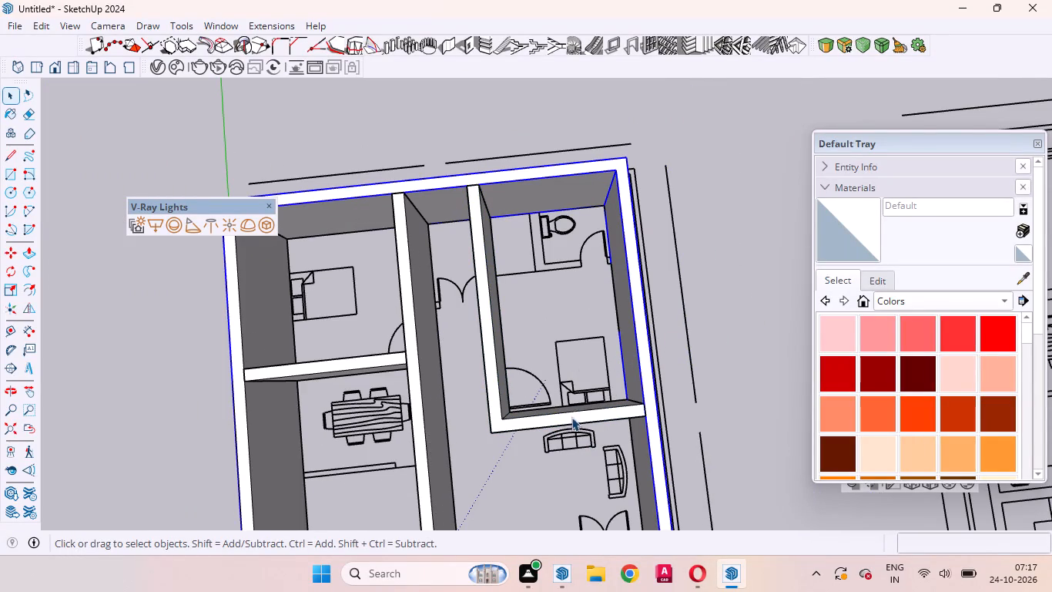
middle_click_drag(571, 424, 691, 283)
scroll(677, 283, "up", 1)
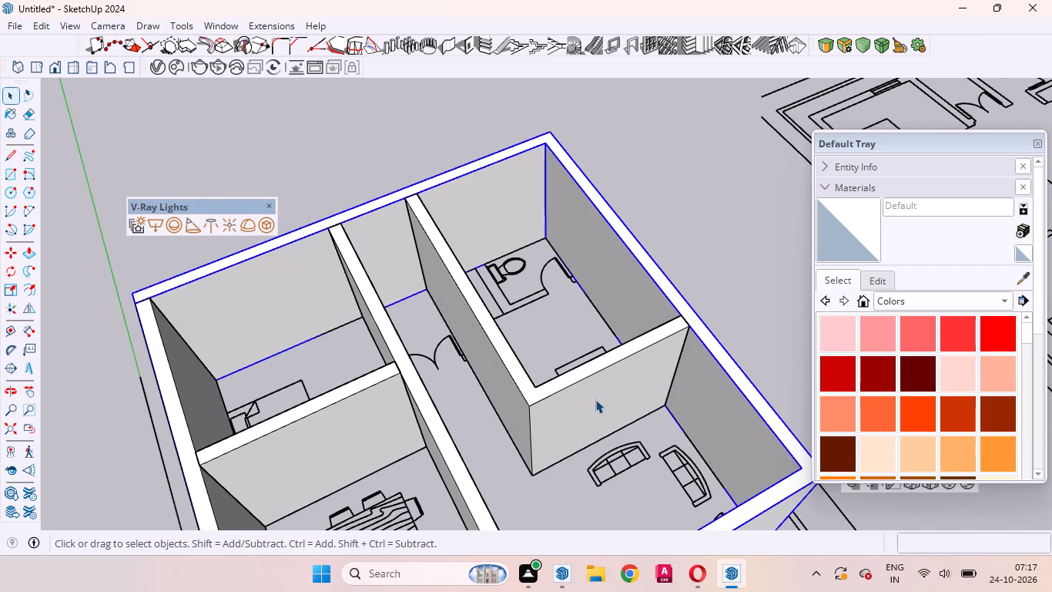
left_click(595, 400)
middle_click_drag(618, 368, 449, 358)
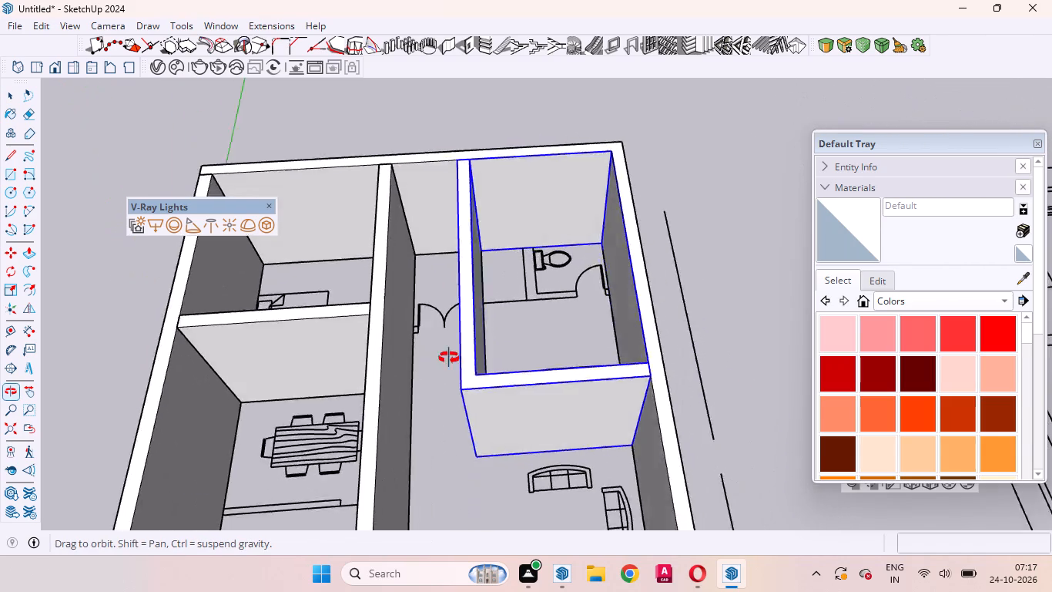
middle_click_drag(449, 358, 412, 523)
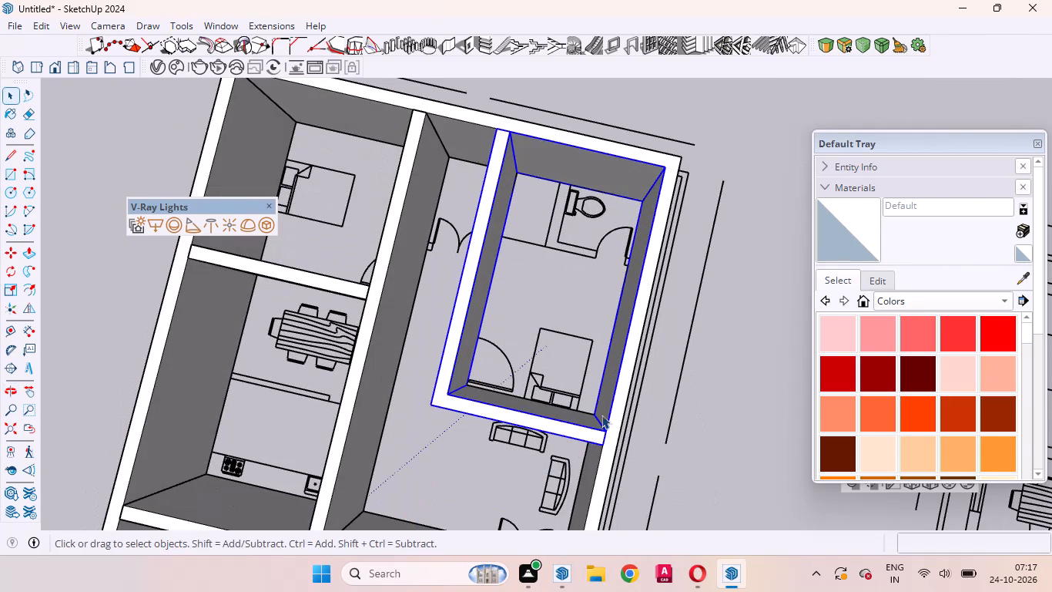
left_click(714, 386)
middle_click_drag(566, 461, 649, 443)
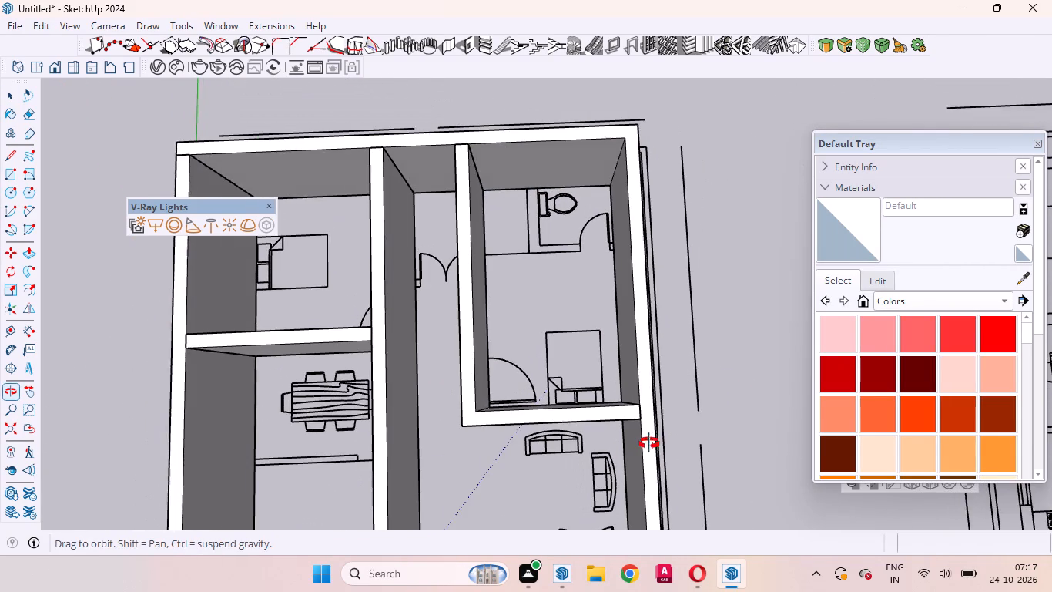
middle_click_drag(649, 443, 654, 443)
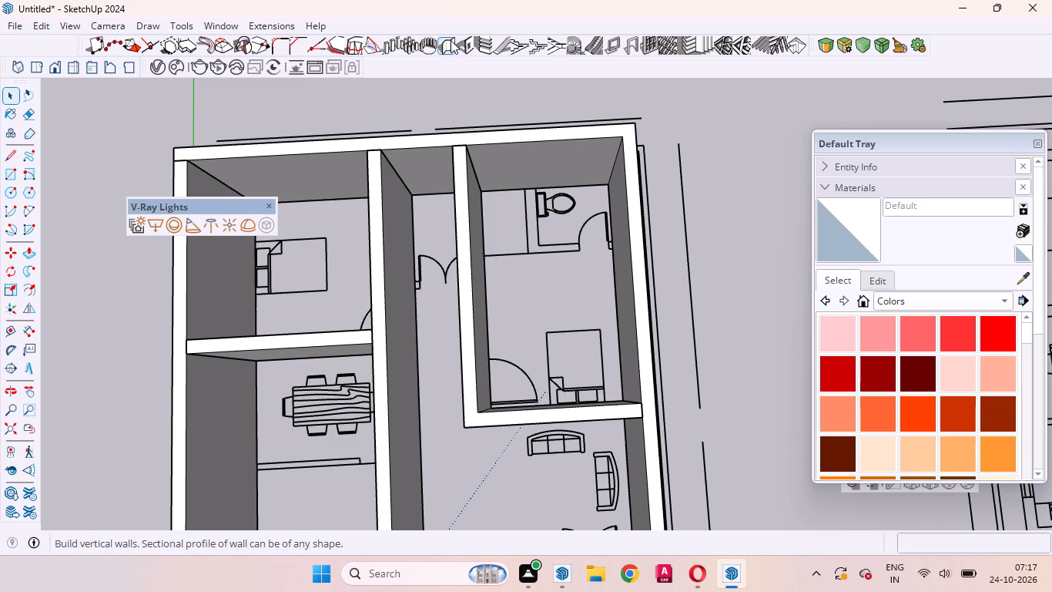
Build a 9" thick, 9' 4" high wall from the back wall along the WC side of the toilet to its inner corner.
left_click(451, 40)
left_click(297, 438)
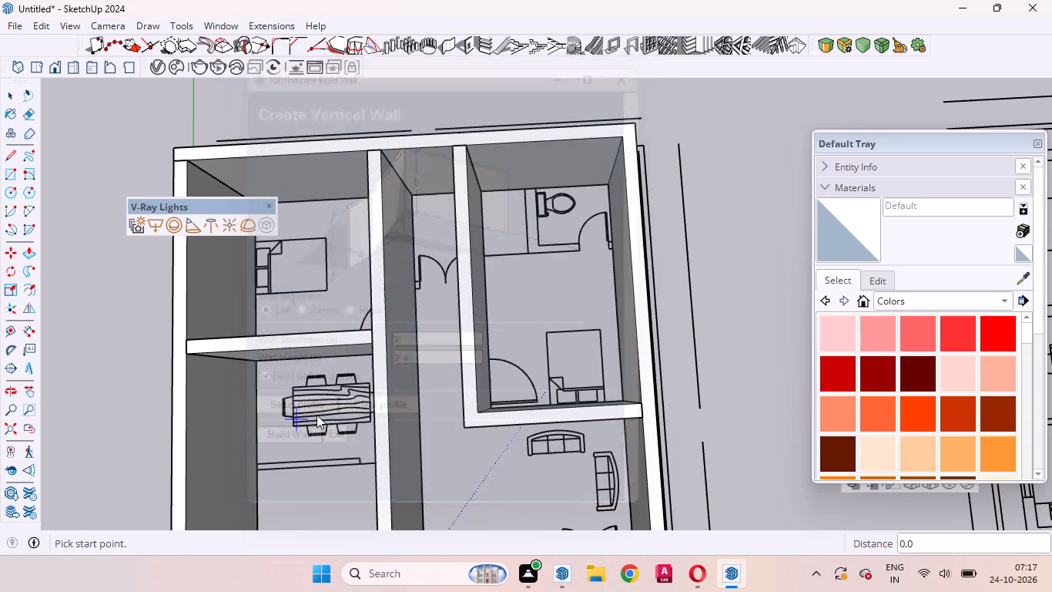
scroll(532, 146, "up", 14)
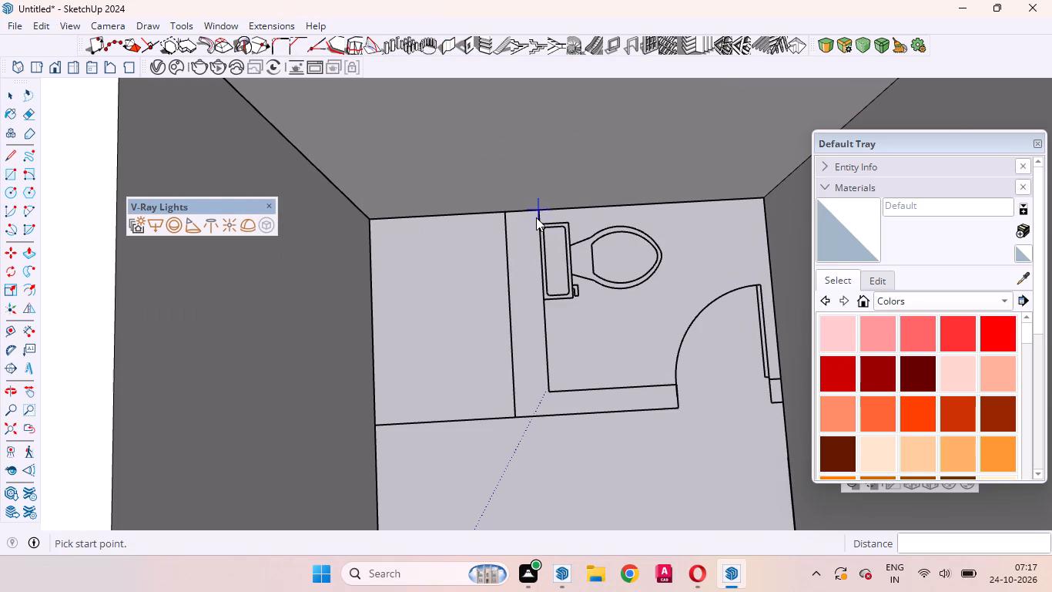
left_click(538, 208)
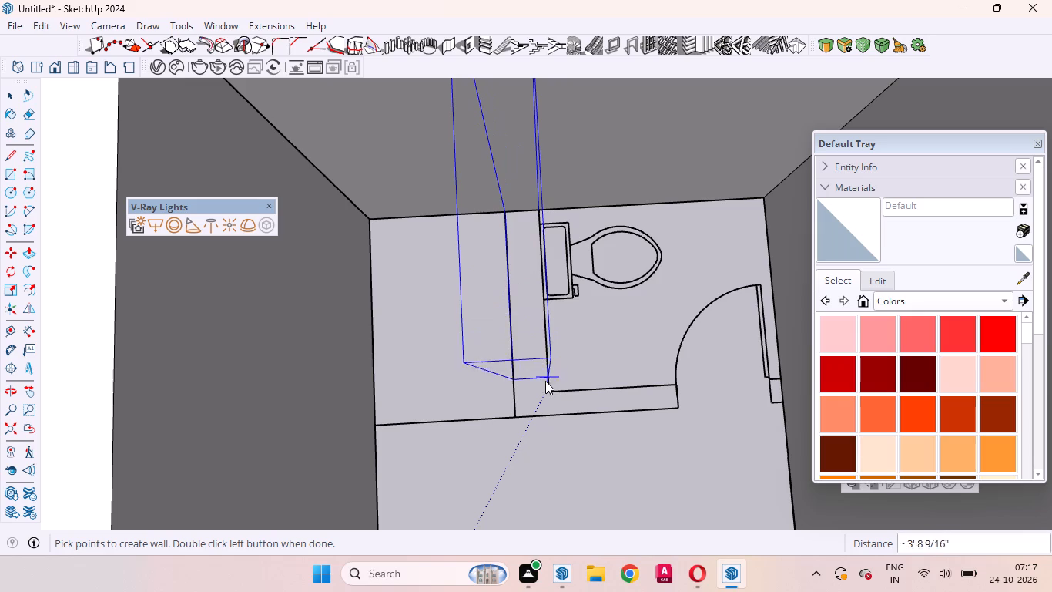
left_click(549, 387)
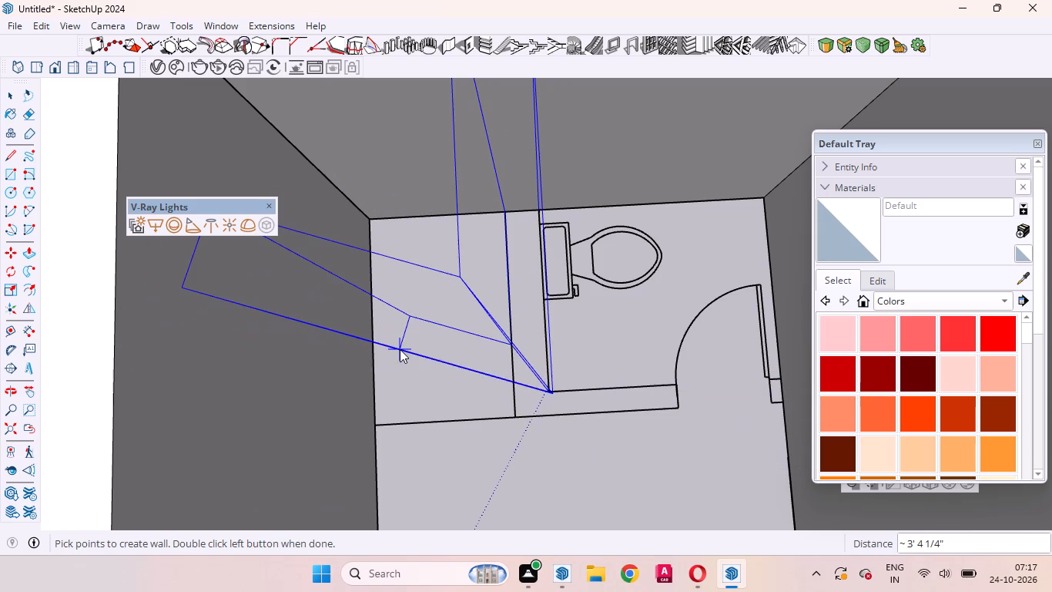
key("Escape")
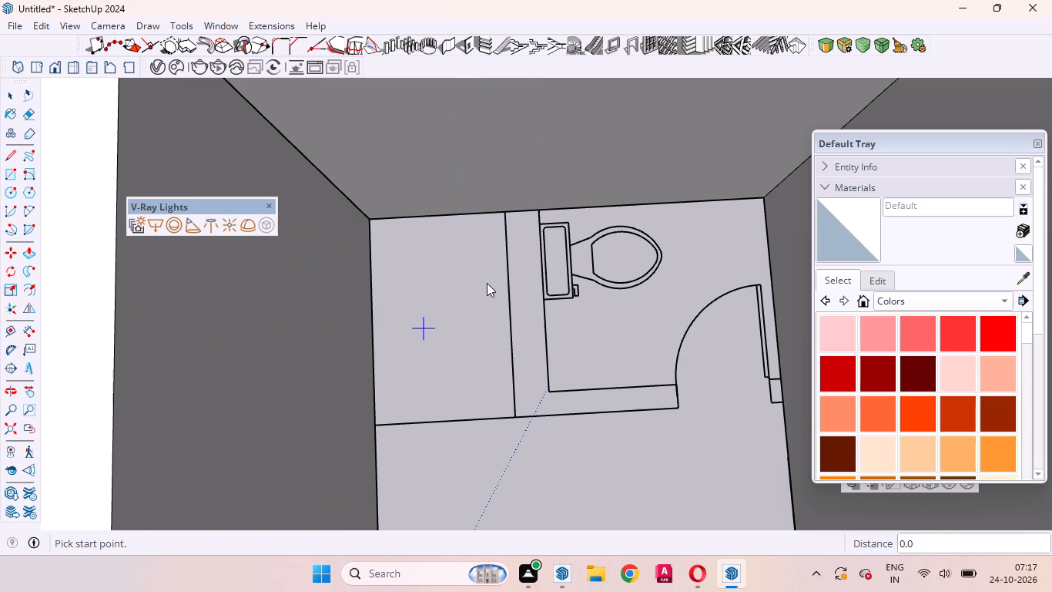
left_click(541, 204)
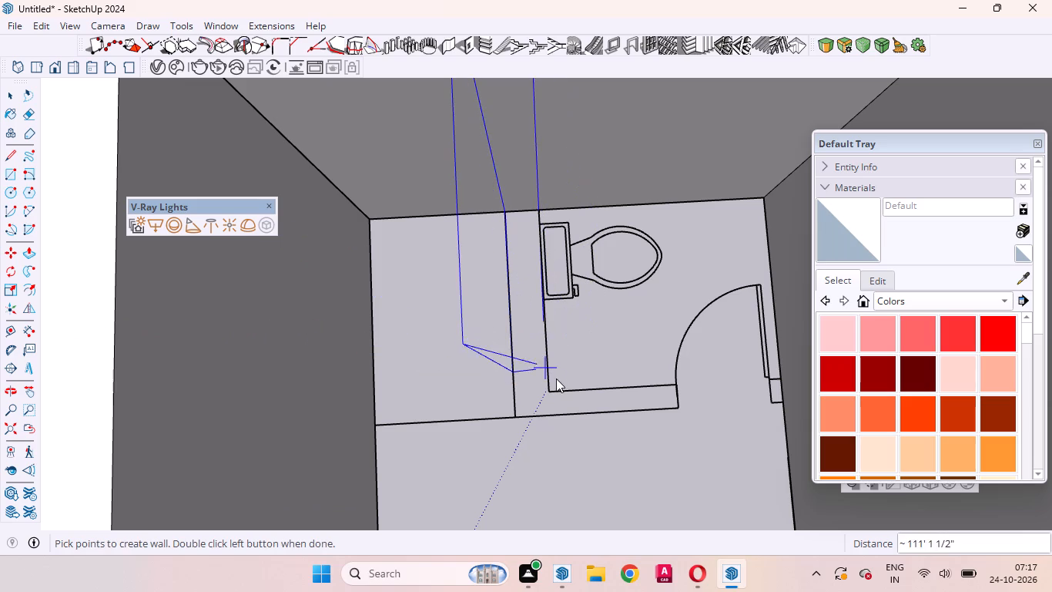
double_click(553, 392)
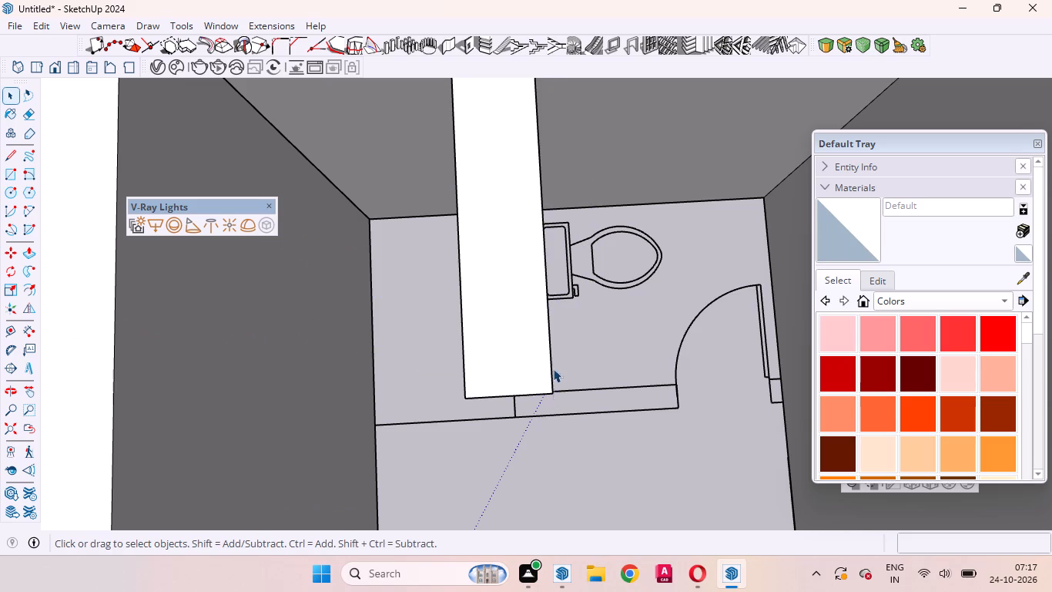
Build a 4.5" thick, 9' 4" high wall 5' 9" long along the toilet's door side, from the WC-side wall's end to the outer wall.
left_click(444, 52)
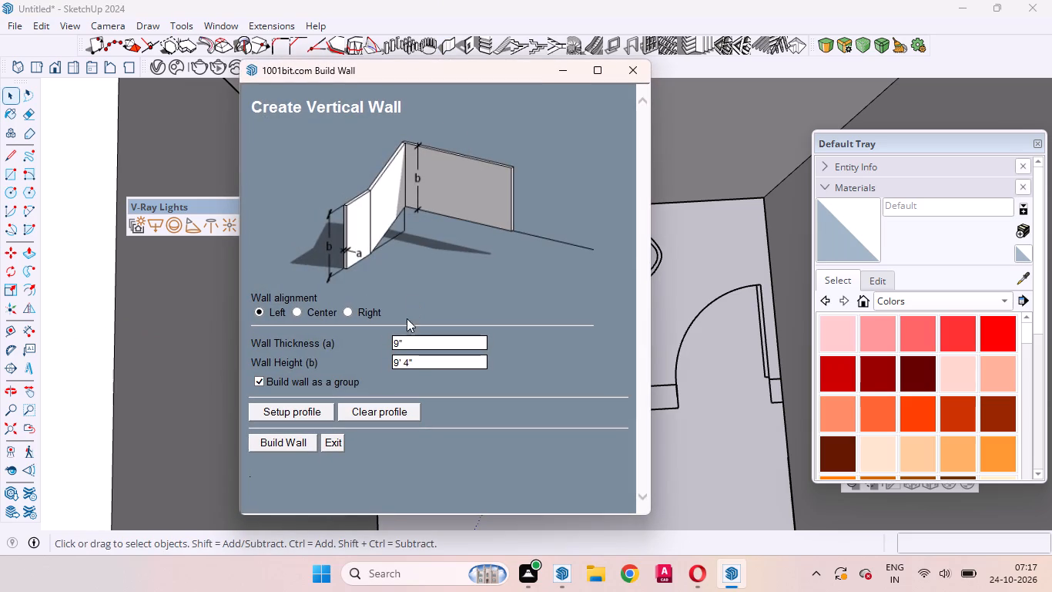
left_click(404, 342)
type("4.5")
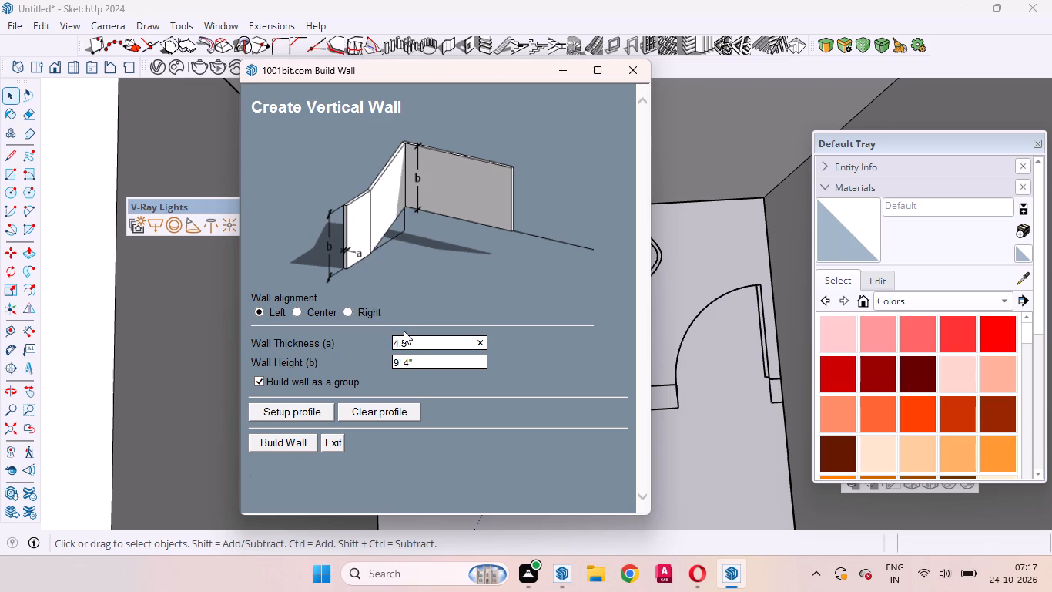
left_click(284, 437)
scroll(598, 399, "up", 3)
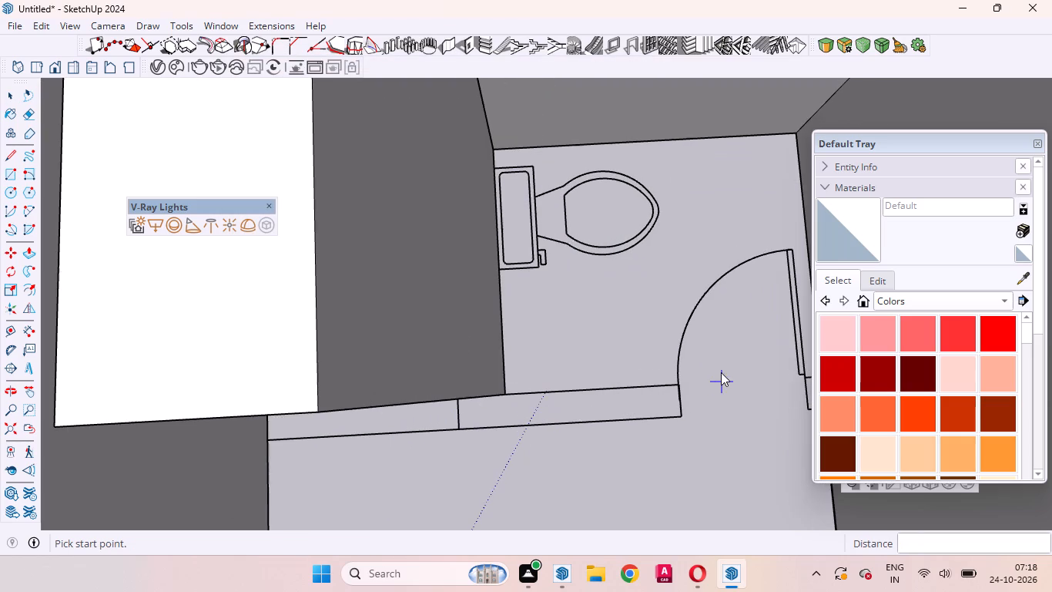
middle_click_drag(481, 465, 485, 417)
scroll(485, 417, "up", 1)
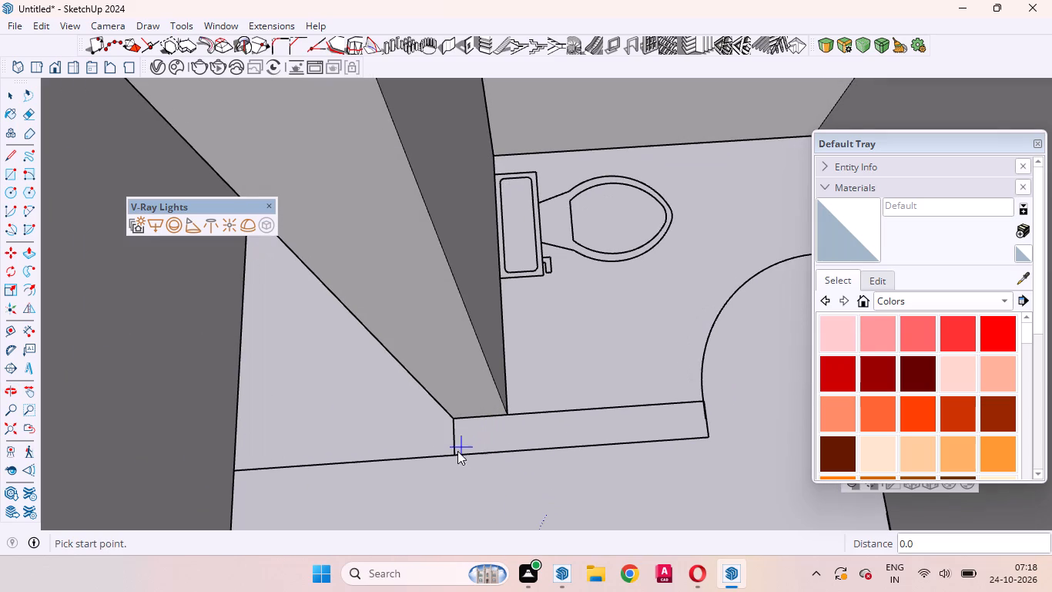
left_click(453, 456)
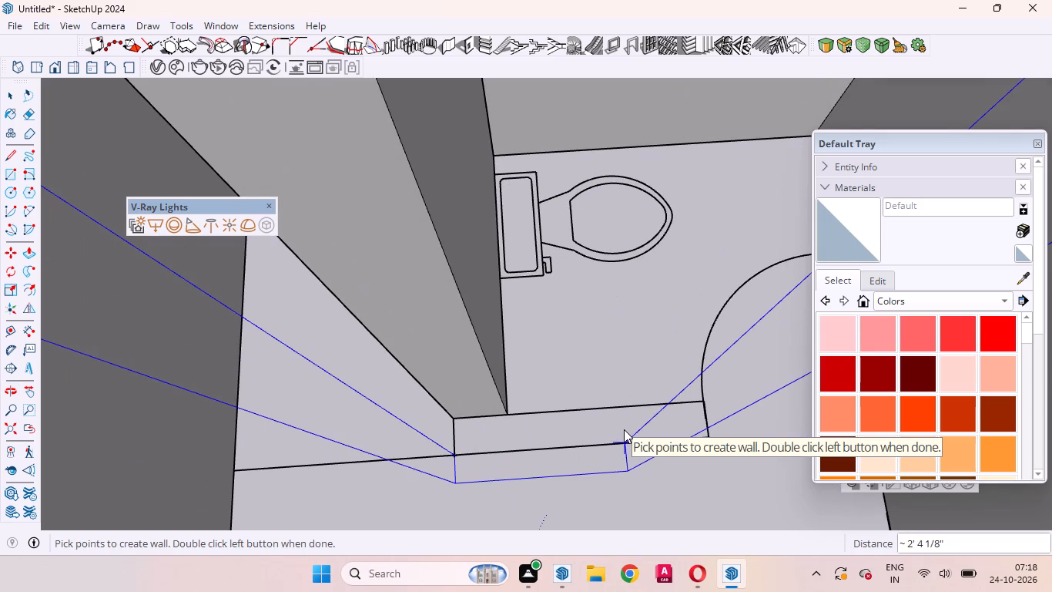
key("Escape")
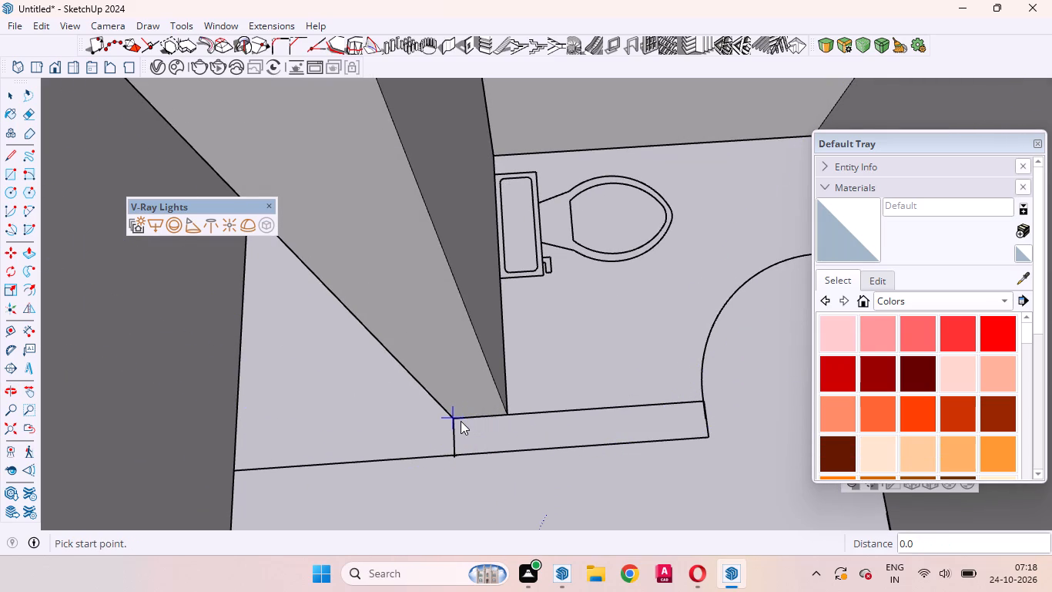
left_click(456, 419)
scroll(446, 417, "down", 6)
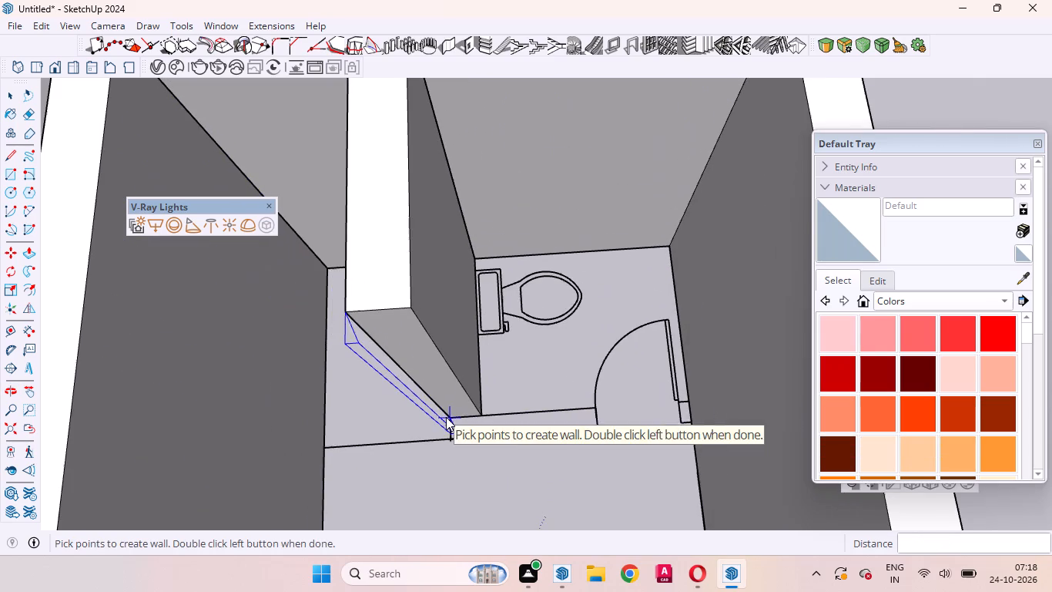
double_click(688, 401)
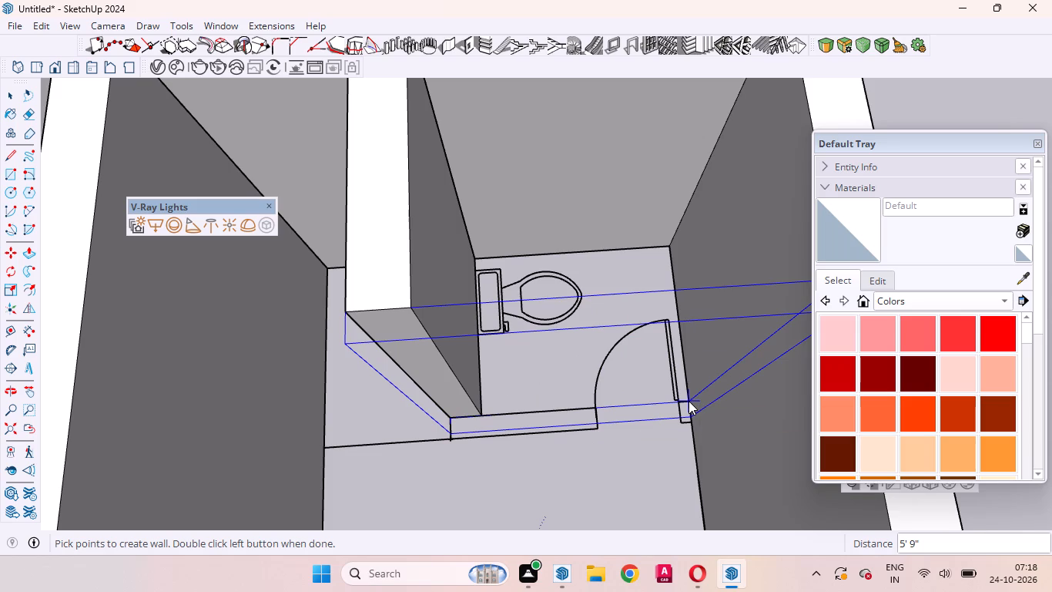
Build a 4 1/2" thick, 9' 4" high wall between the kitchen and dining area, from the outer wall to the long partition.
scroll(543, 400, "down", 5)
scroll(534, 331, "down", 10)
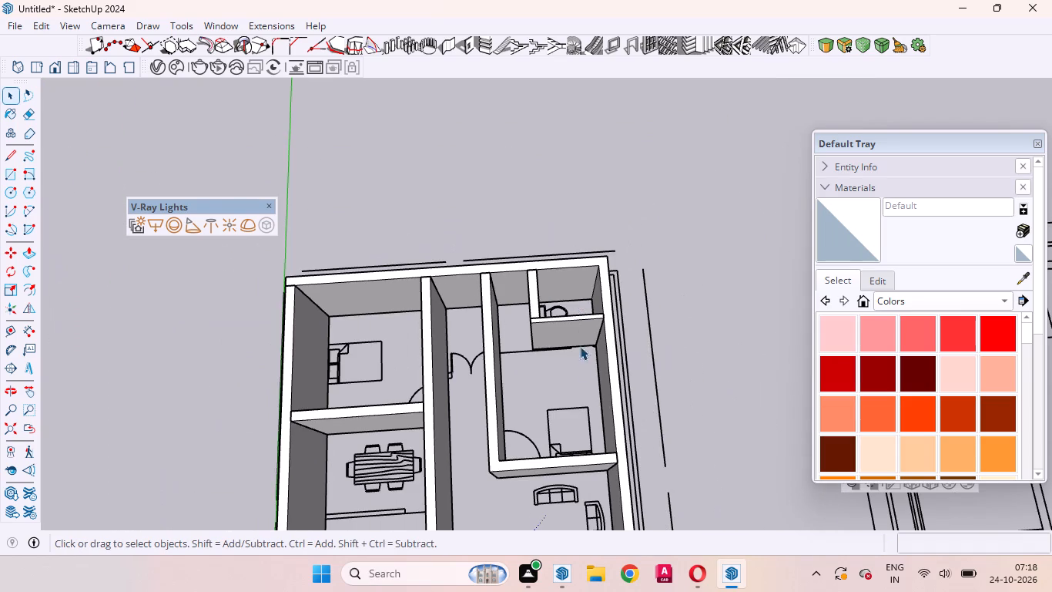
middle_click_drag(580, 374, 588, 302)
scroll(587, 300, "up", 1)
scroll(611, 294, "down", 9)
middle_click_drag(587, 324, 546, 491)
scroll(546, 402, "up", 8)
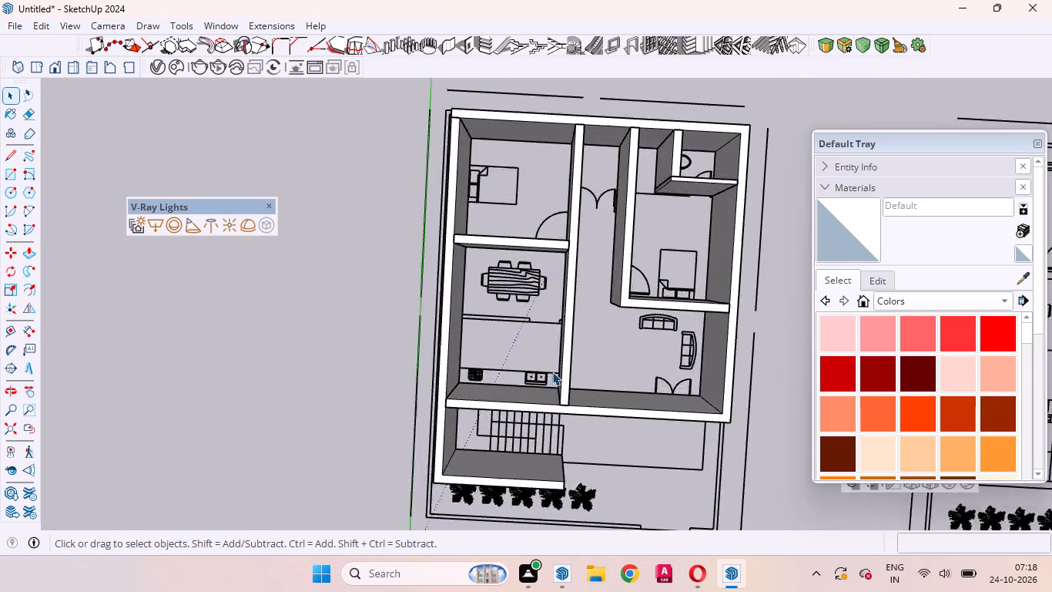
scroll(552, 372, "up", 4)
middle_click_drag(538, 409, 737, 348)
scroll(538, 409, "up", 1)
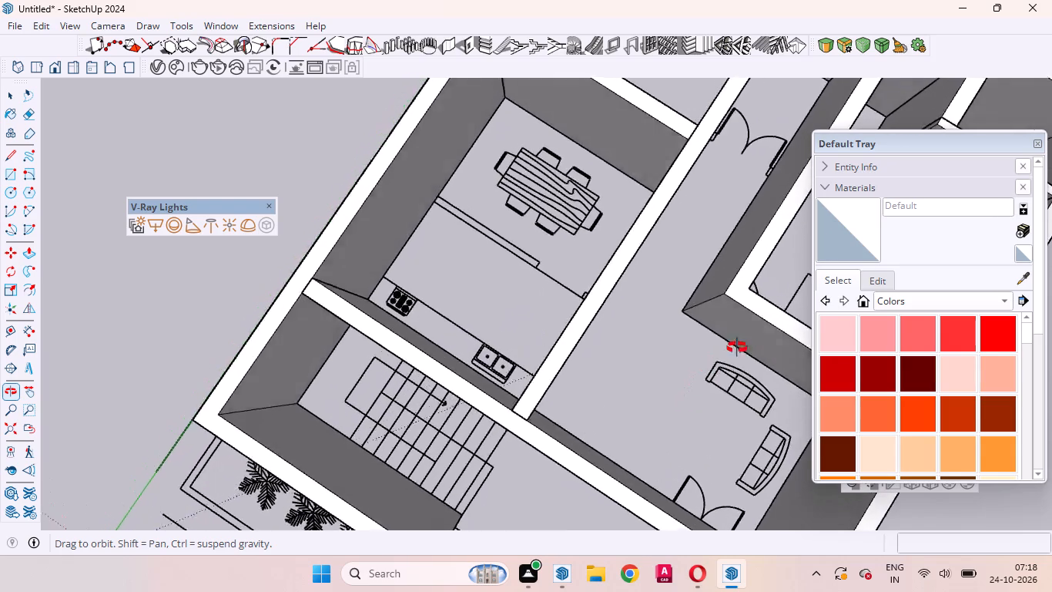
middle_click_drag(737, 348, 905, 282)
scroll(644, 288, "up", 3)
middle_click_drag(610, 276, 632, 385)
middle_click(632, 385)
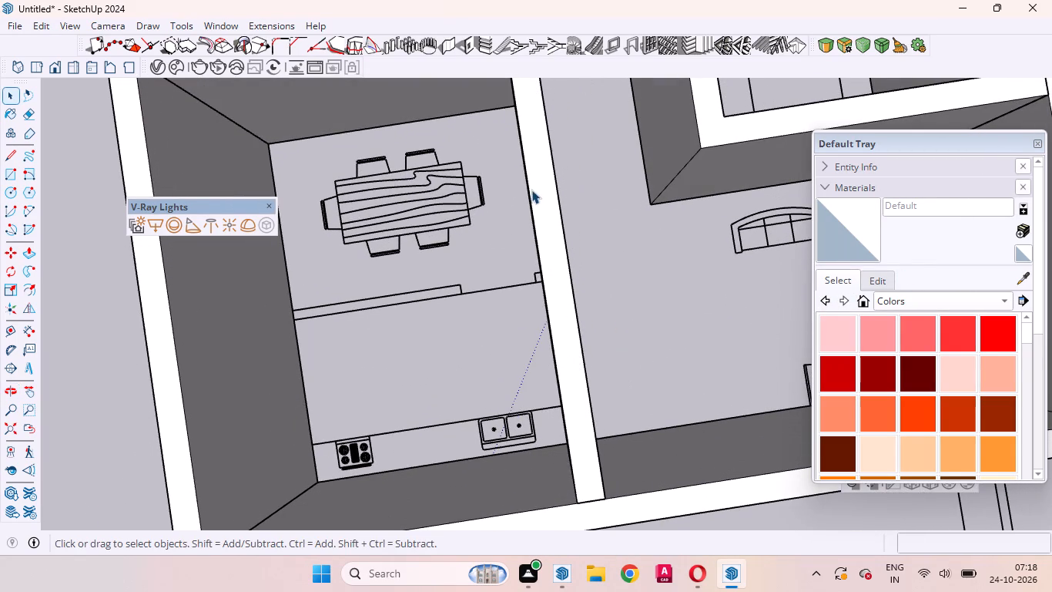
left_click(444, 47)
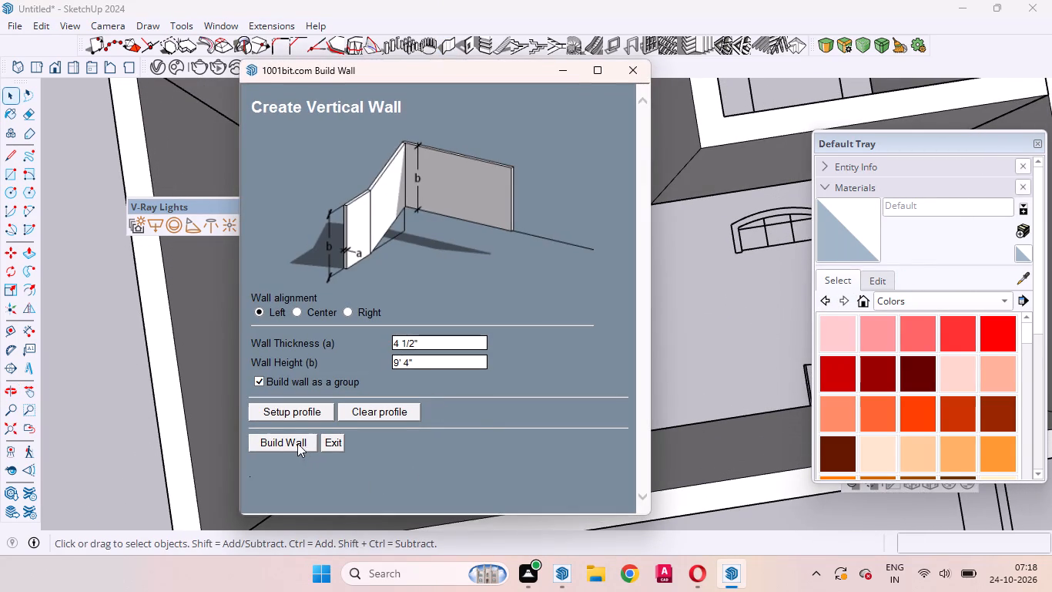
left_click(297, 443)
scroll(291, 319, "up", 4)
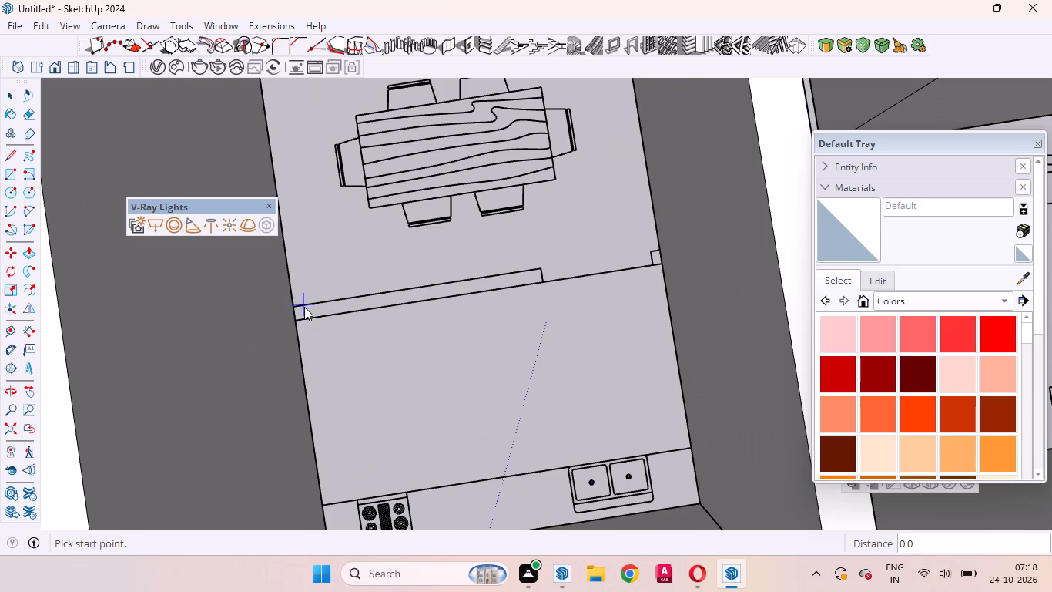
left_click(298, 307)
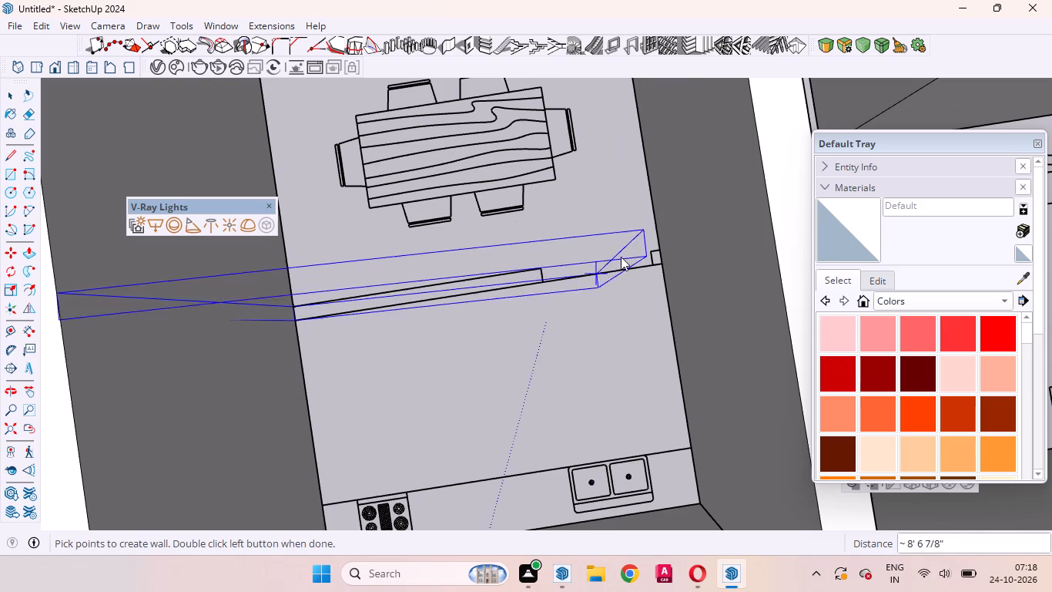
scroll(659, 254, "up", 8)
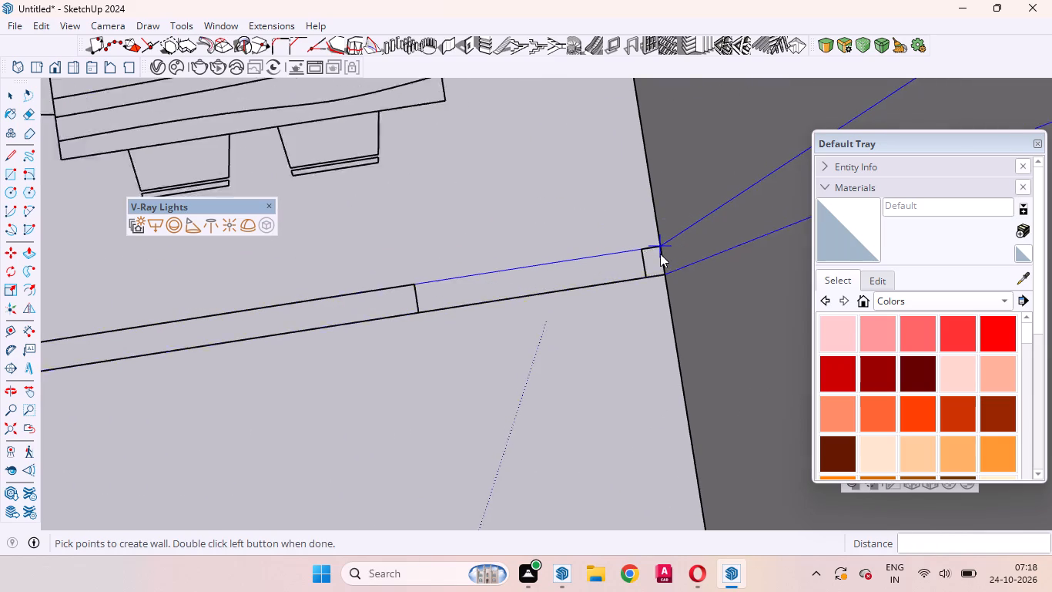
scroll(660, 254, "up", 2)
double_click(662, 247)
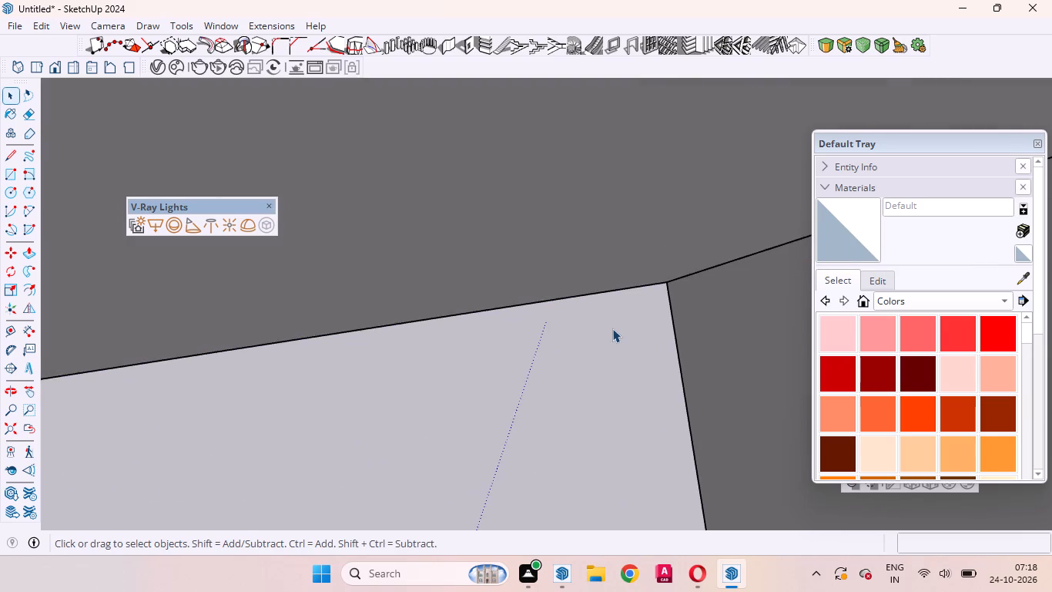
Examine the new kitchen partition, the overall wall layout and the passage with the double door from several angles.
scroll(612, 329, "down", 17)
middle_click_drag(534, 386, 491, 199)
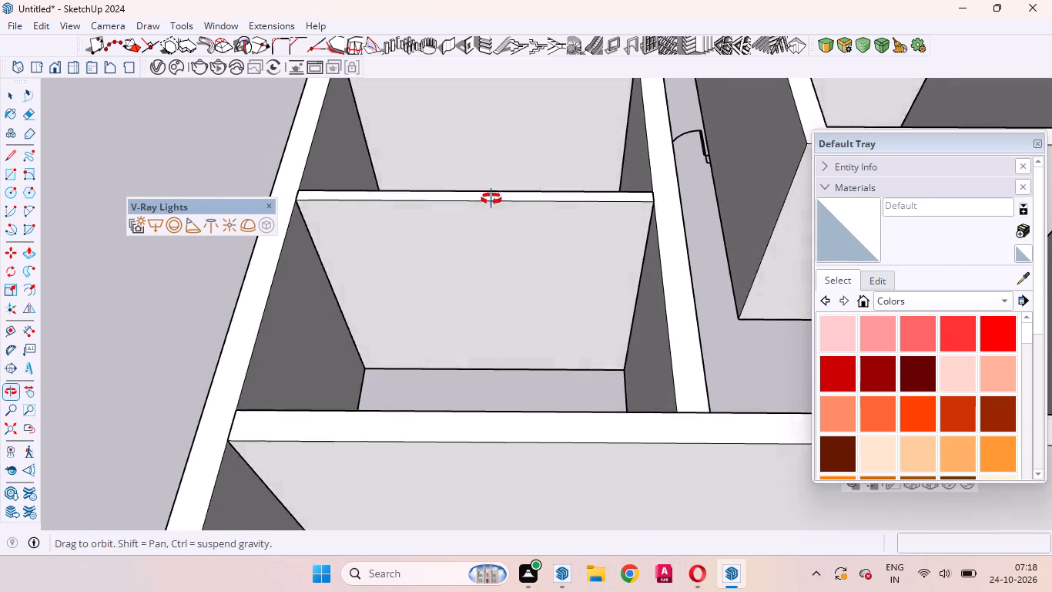
middle_click_drag(491, 199, 425, 231)
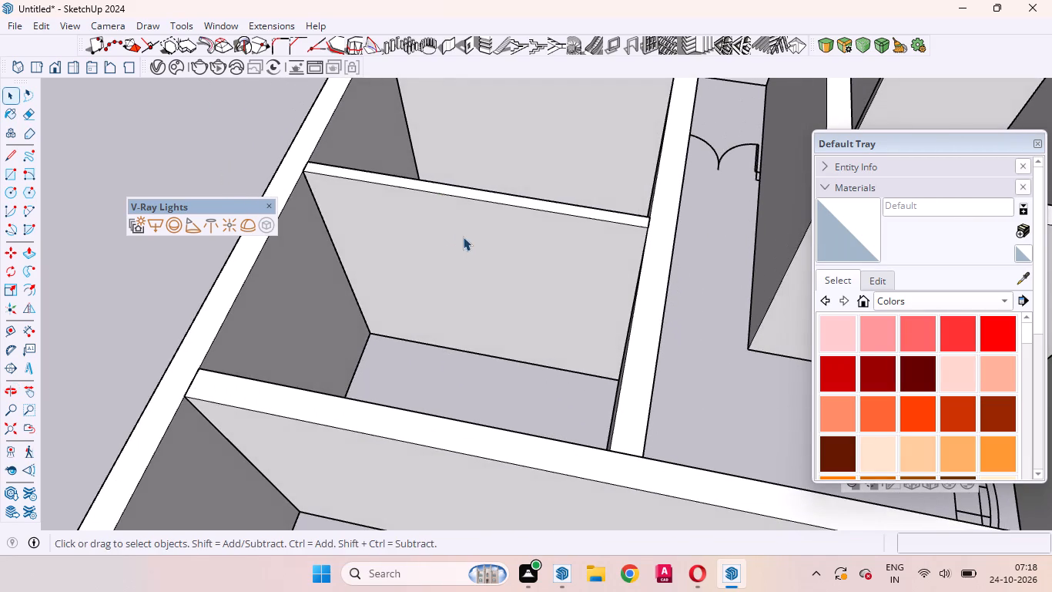
scroll(464, 237, "down", 10)
middle_click_drag(487, 285, 696, 265)
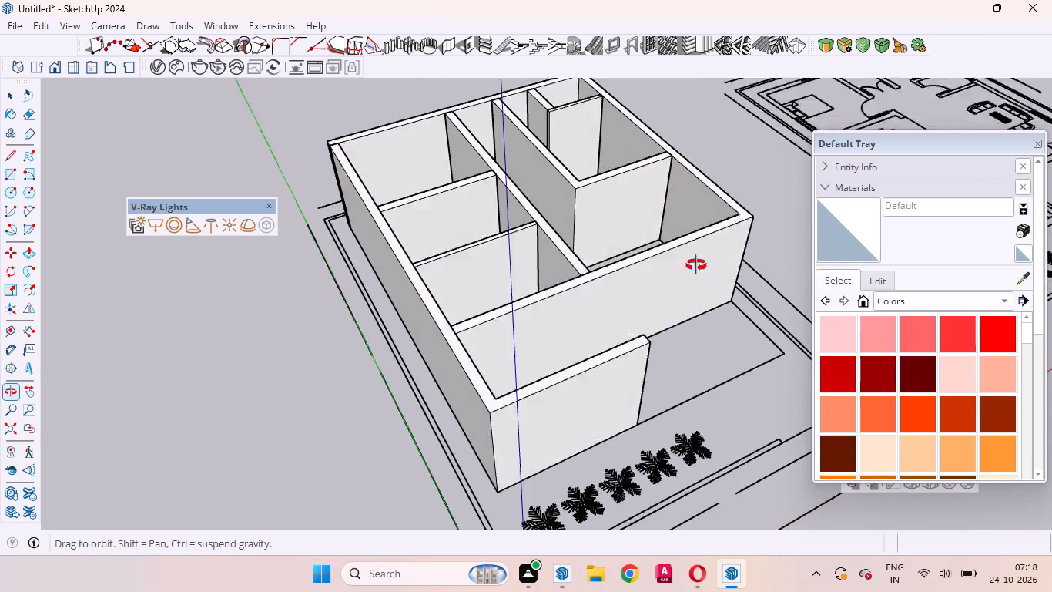
middle_click_drag(696, 265, 645, 378)
scroll(459, 330, "down", 4)
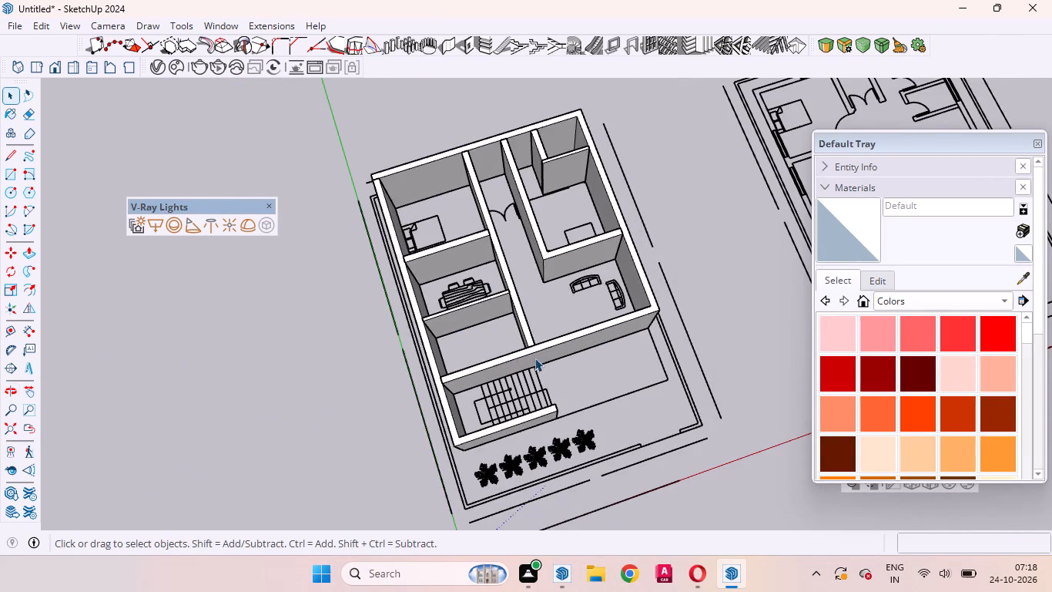
middle_click_drag(531, 358, 424, 425)
scroll(545, 153, "up", 8)
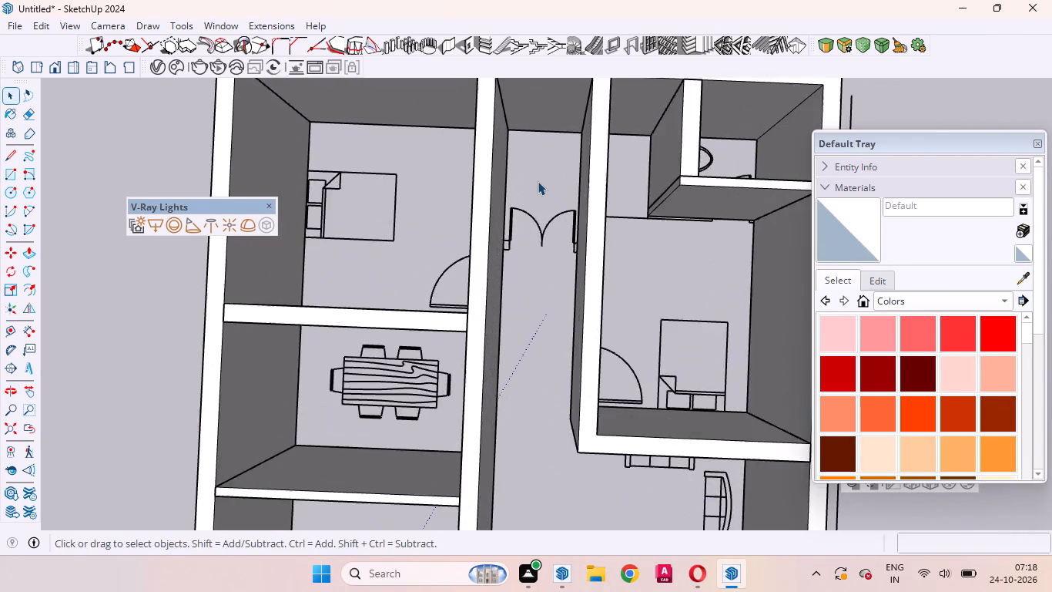
scroll(538, 181, "up", 13)
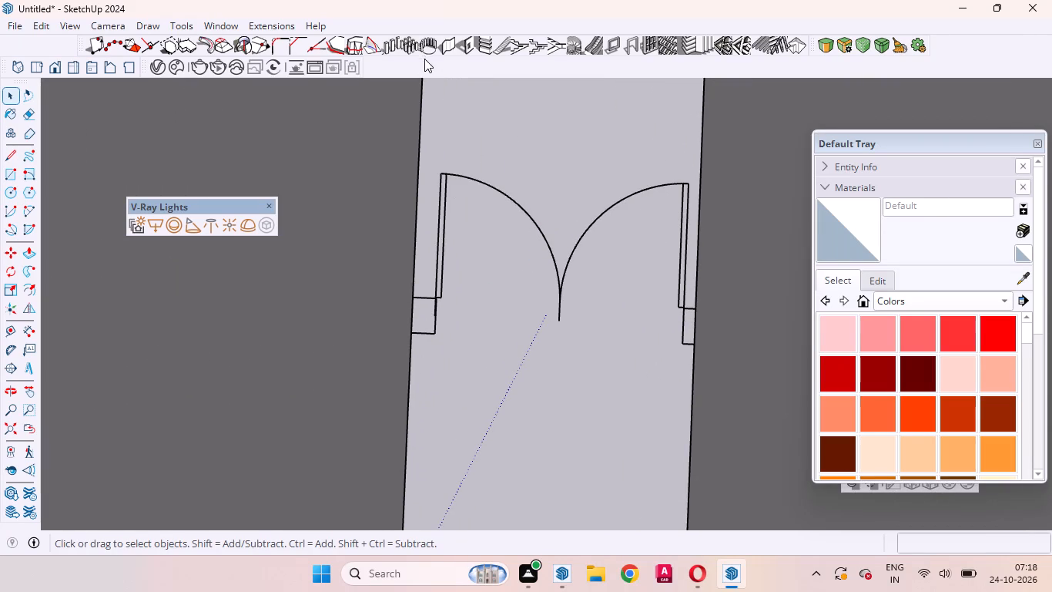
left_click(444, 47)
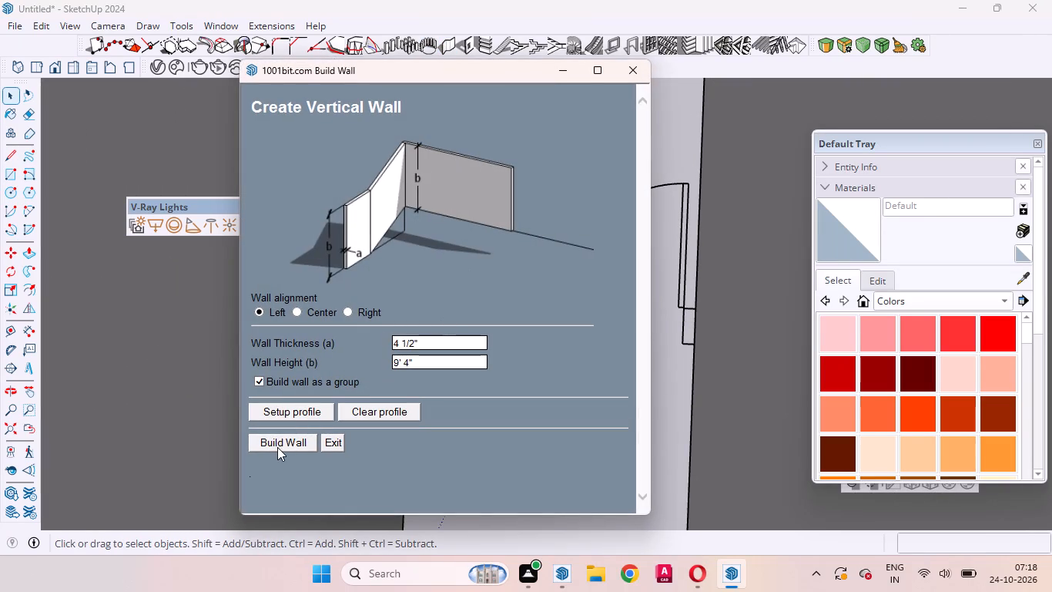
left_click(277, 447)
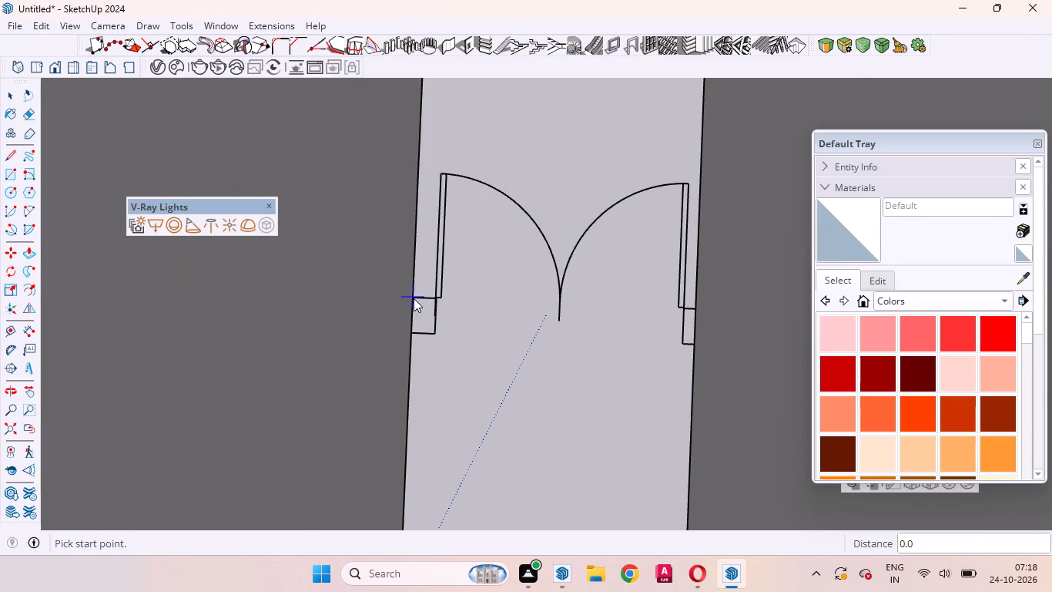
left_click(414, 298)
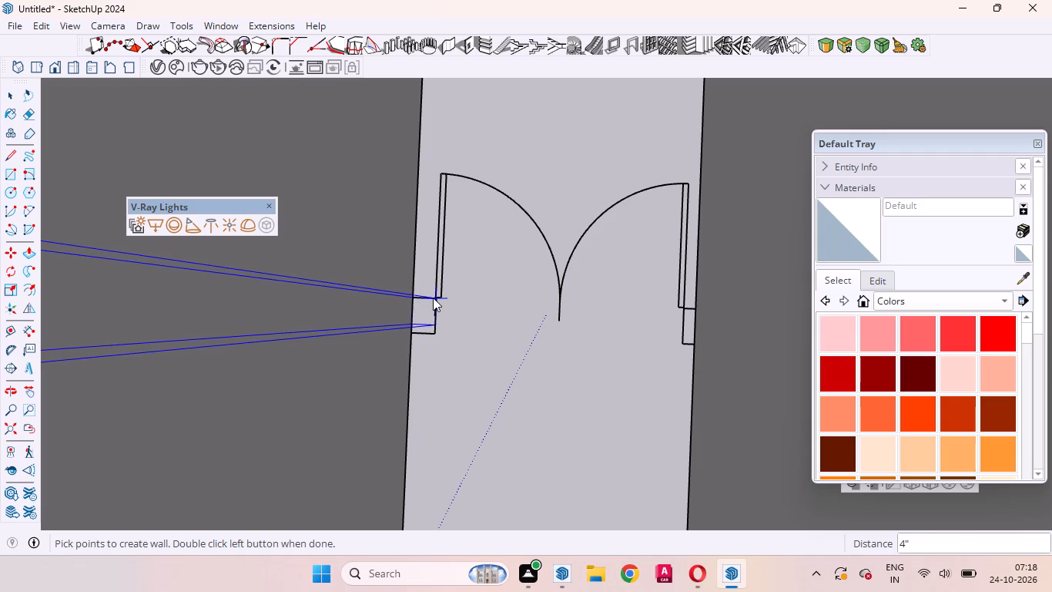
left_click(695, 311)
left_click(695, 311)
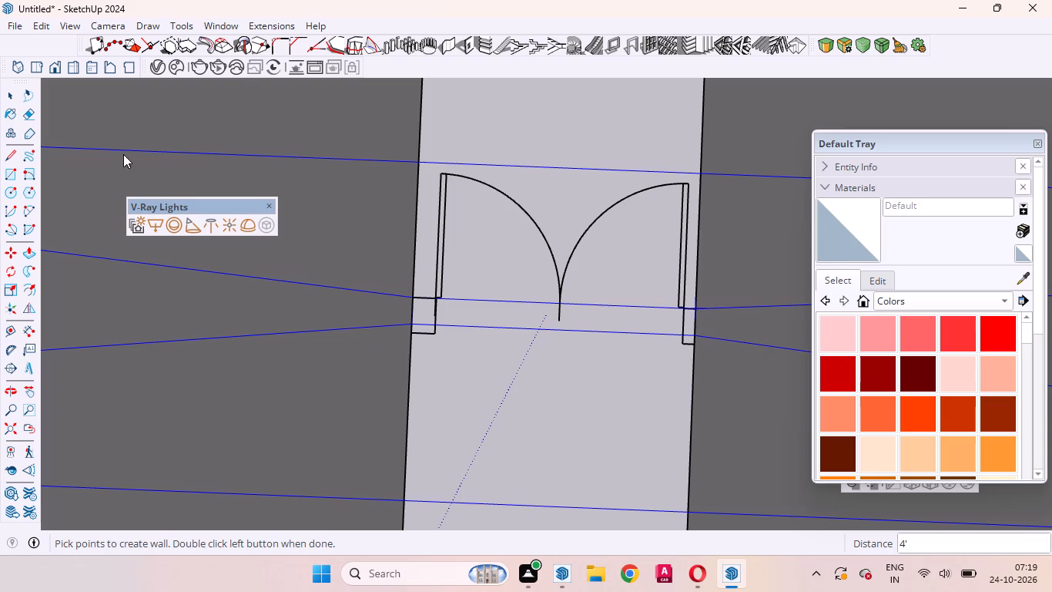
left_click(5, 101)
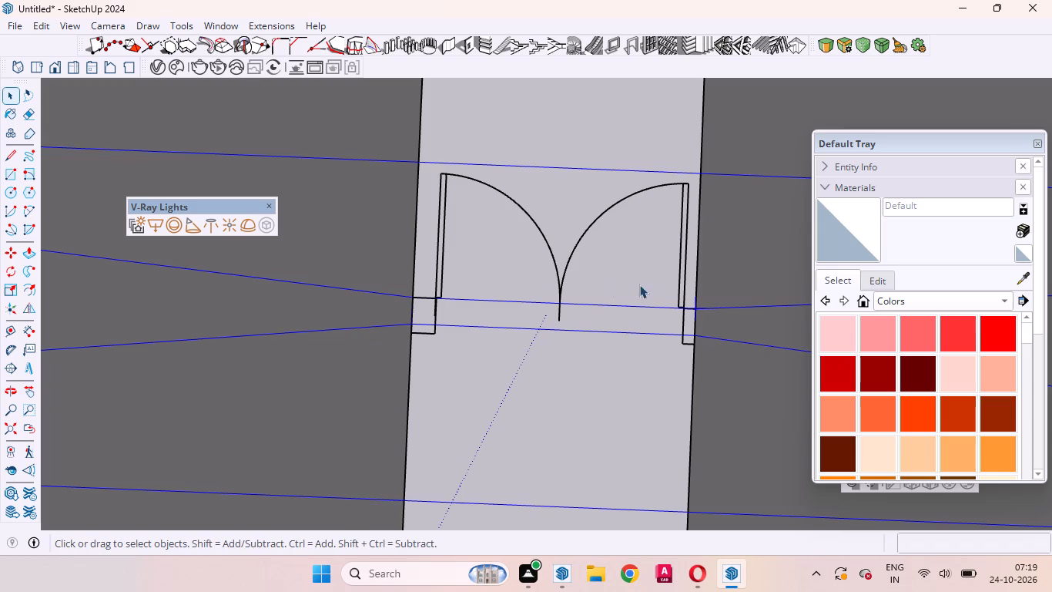
Build a 4' long 1001bit wall across the passage along the double-door line, between the two long partition walls.
scroll(517, 342, "down", 16)
scroll(523, 346, "up", 8)
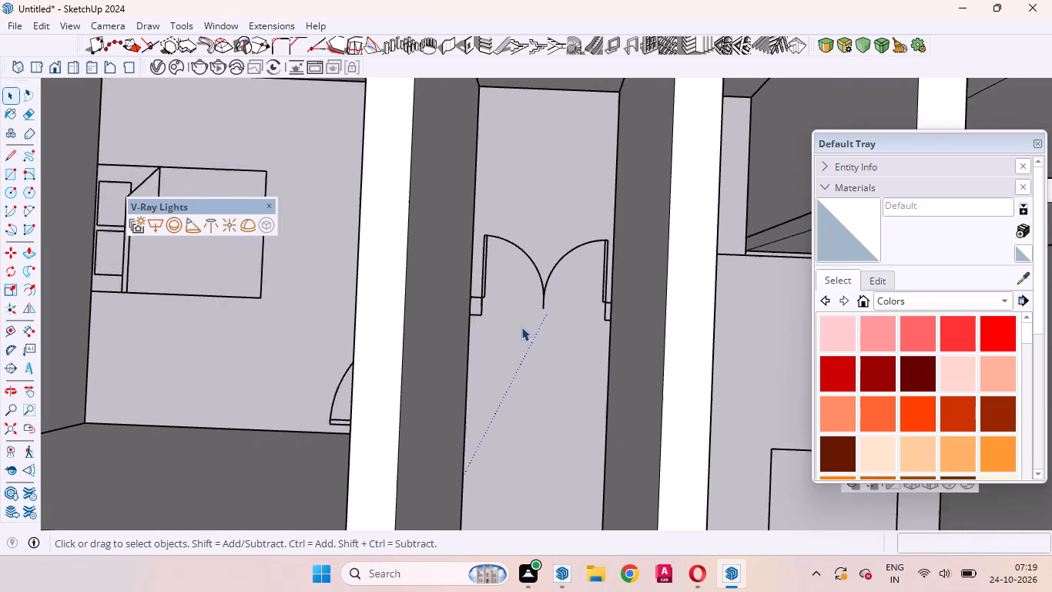
scroll(521, 327, "up", 11)
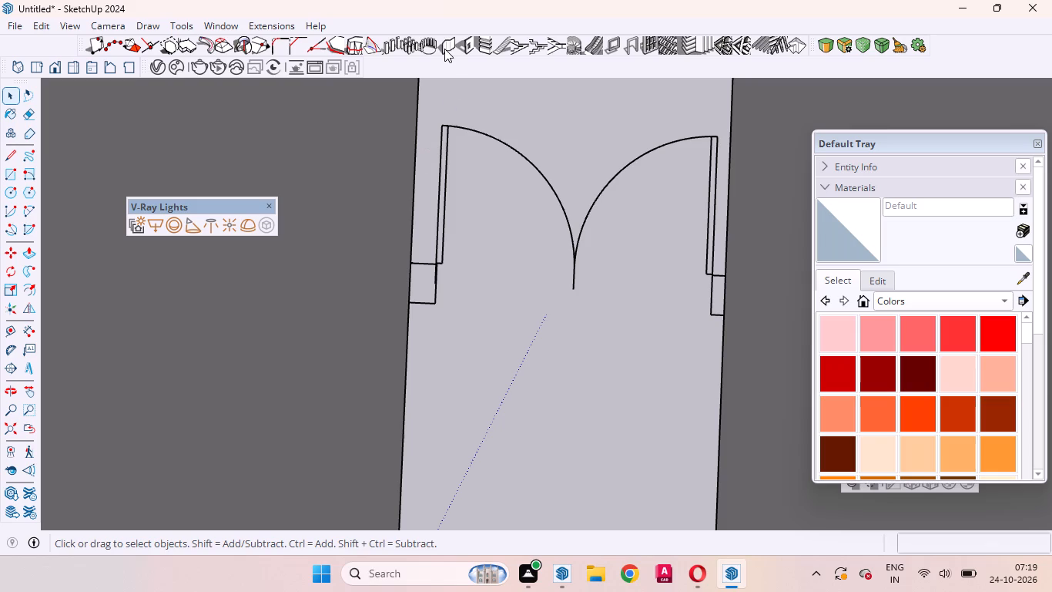
left_click(444, 49)
left_click(293, 446)
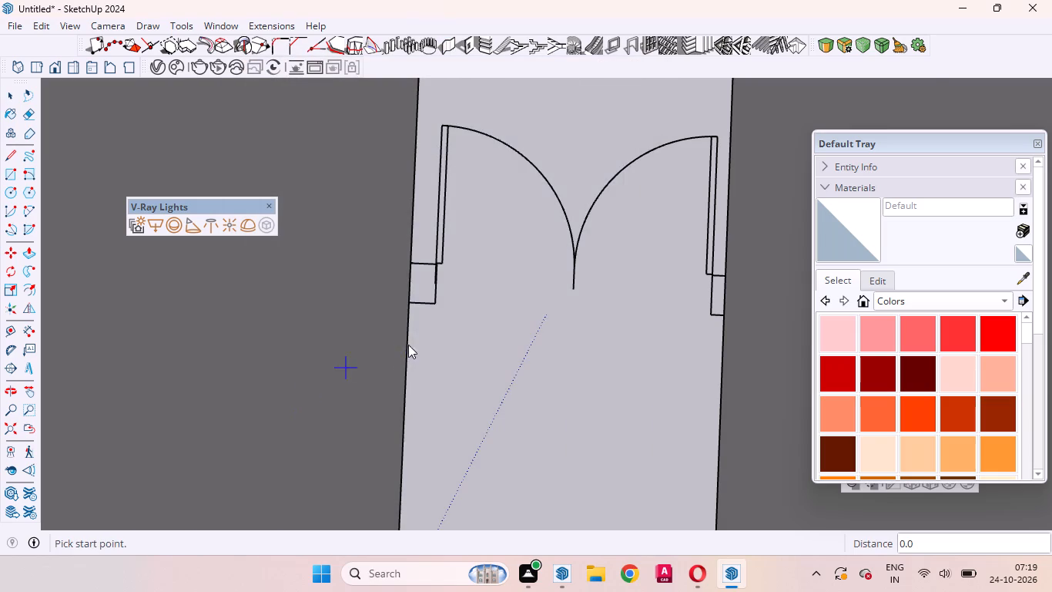
scroll(417, 304, "up", 5)
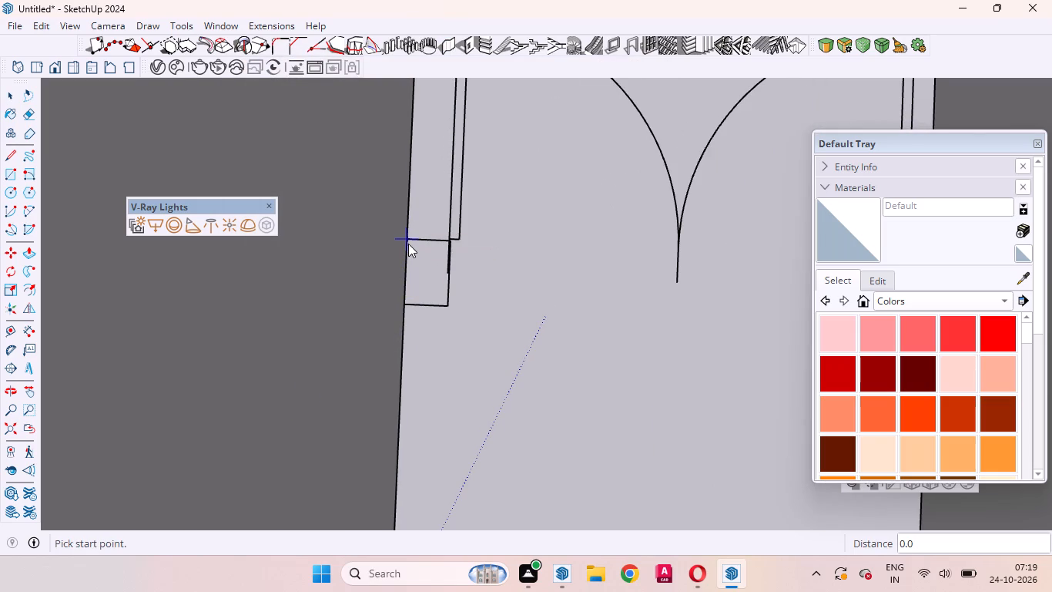
left_click(408, 241)
scroll(489, 288, "down", 4)
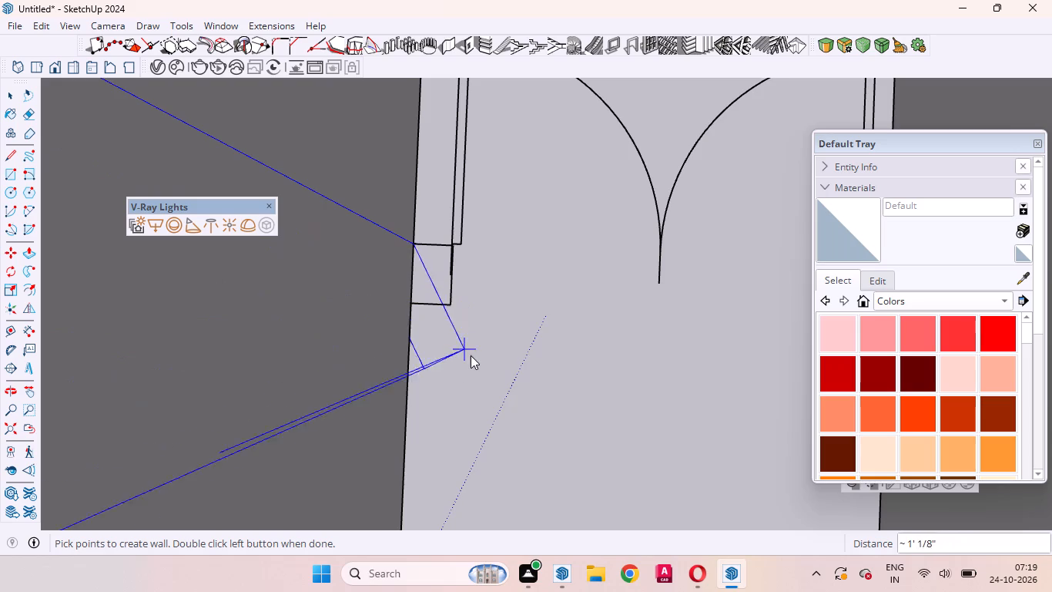
scroll(417, 378, "down", 4)
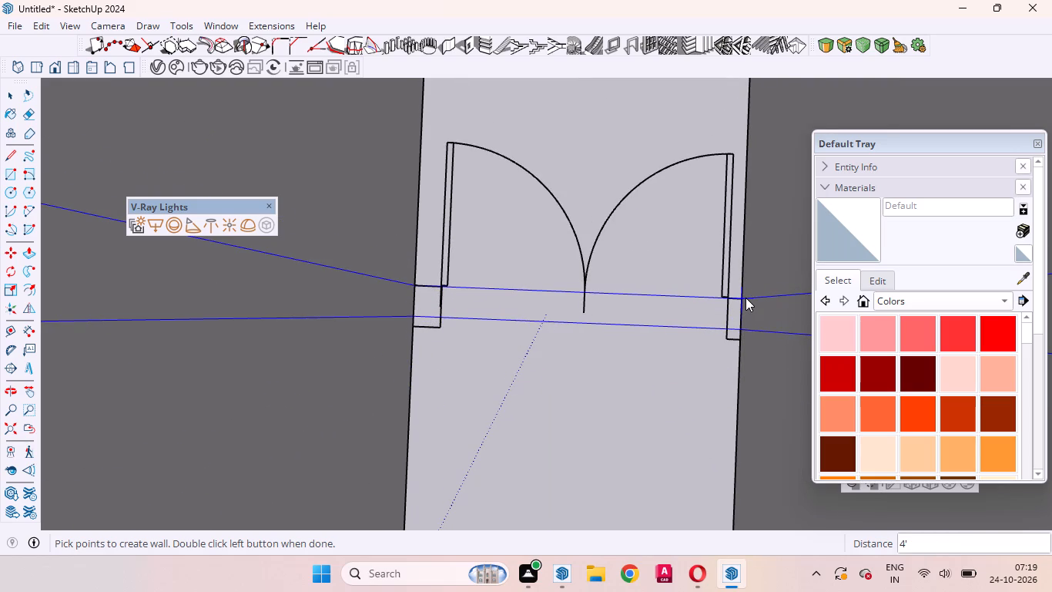
scroll(745, 298, "down", 1)
scroll(745, 298, "up", 13)
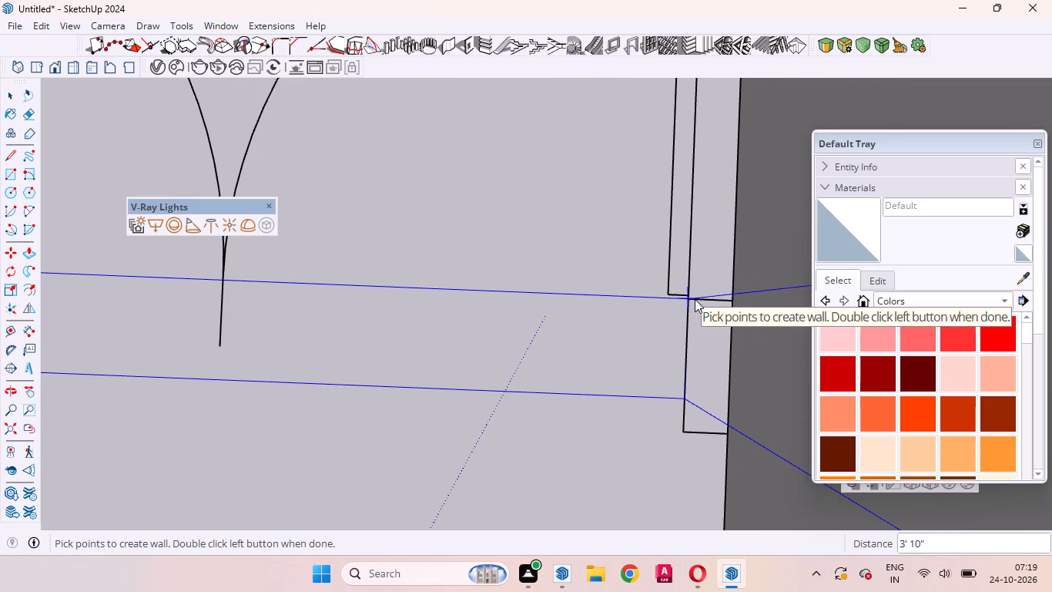
double_click(735, 298)
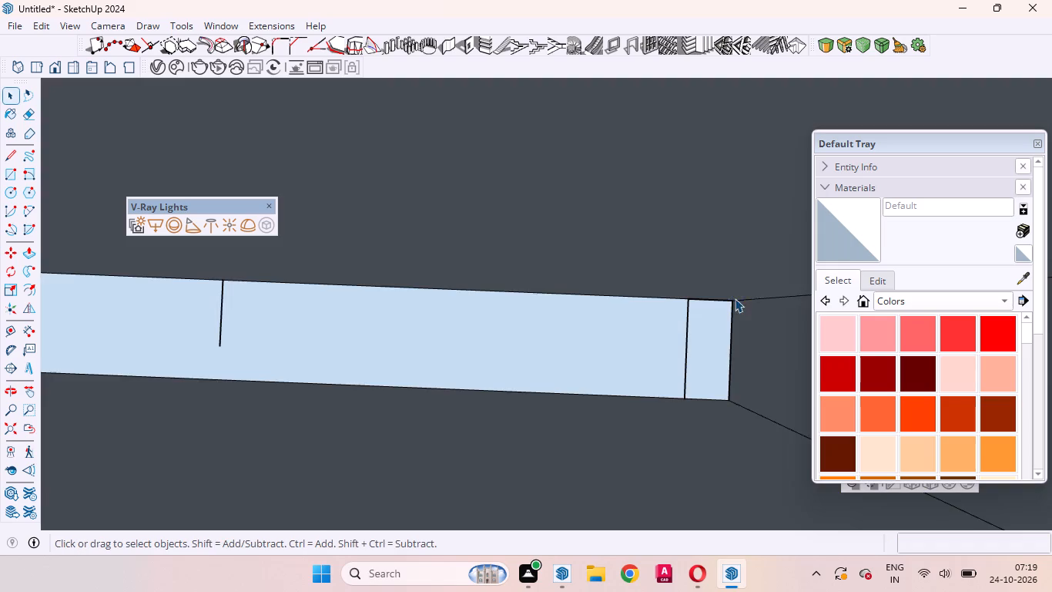
Examine the new passage wall and the overall wall layout of the house from several angles.
scroll(632, 322, "down", 20)
scroll(632, 322, "down", 12)
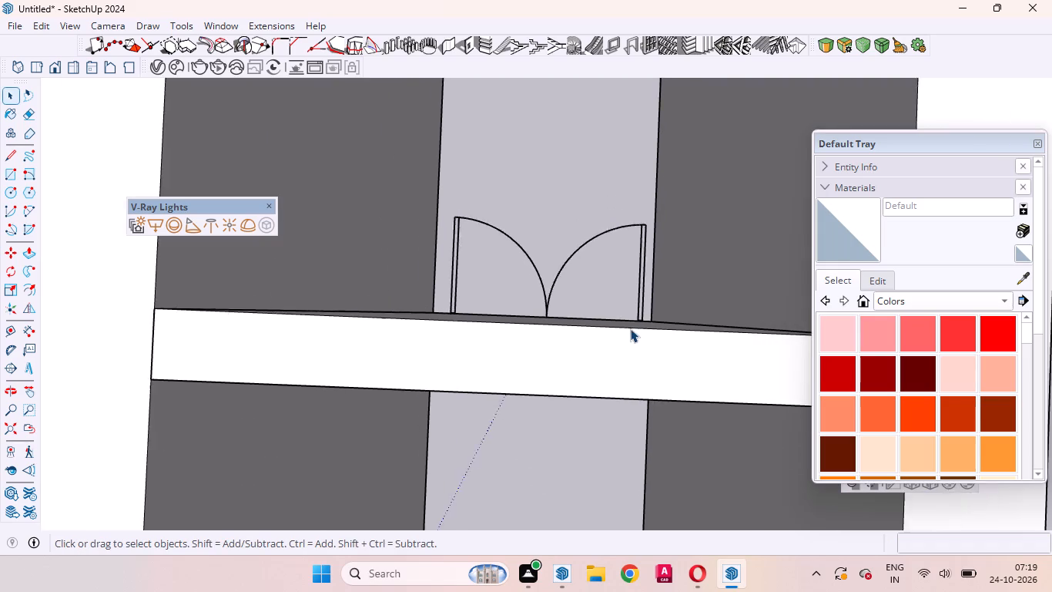
scroll(630, 328, "down", 19)
scroll(591, 379, "up", 1)
middle_click_drag(590, 380, 621, 193)
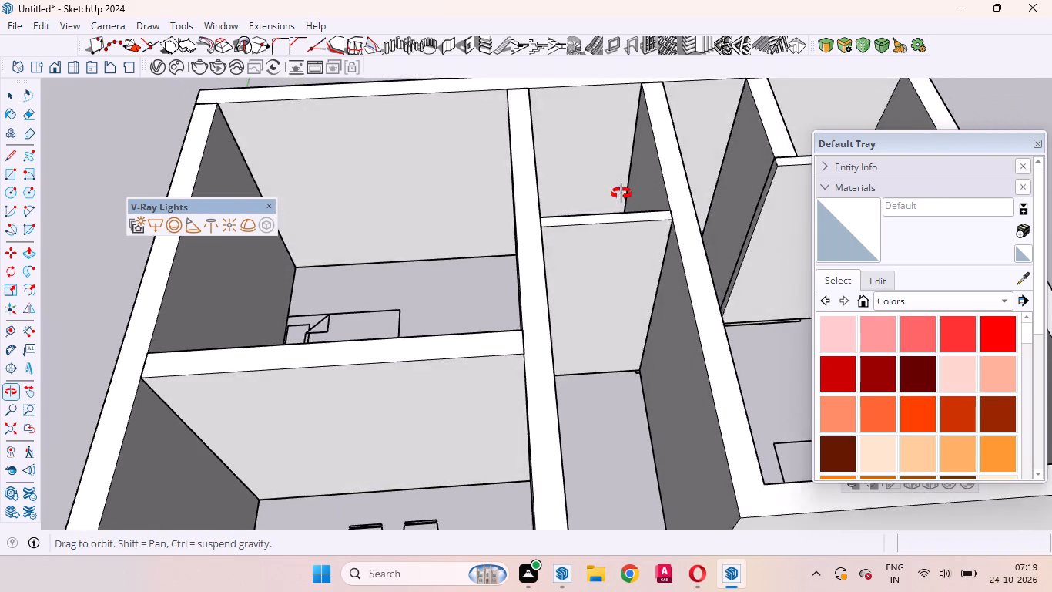
middle_click_drag(621, 193, 484, 341)
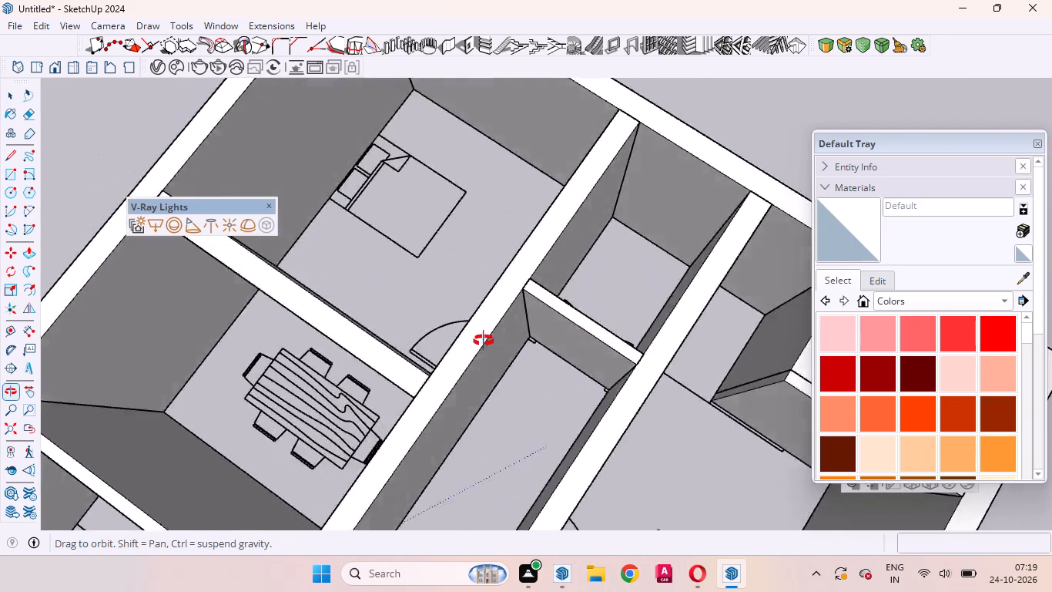
middle_click_drag(484, 341, 699, 315)
scroll(363, 328, "down", 10)
middle_click_drag(498, 398, 463, 401)
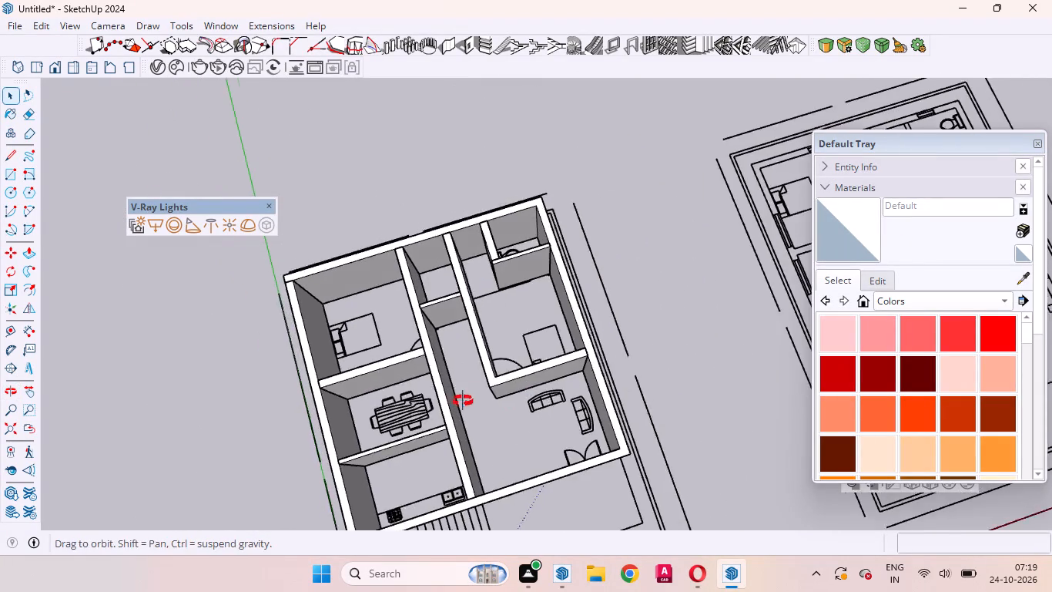
middle_click_drag(463, 401, 394, 355)
scroll(497, 301, "down", 5)
scroll(508, 424, "up", 5)
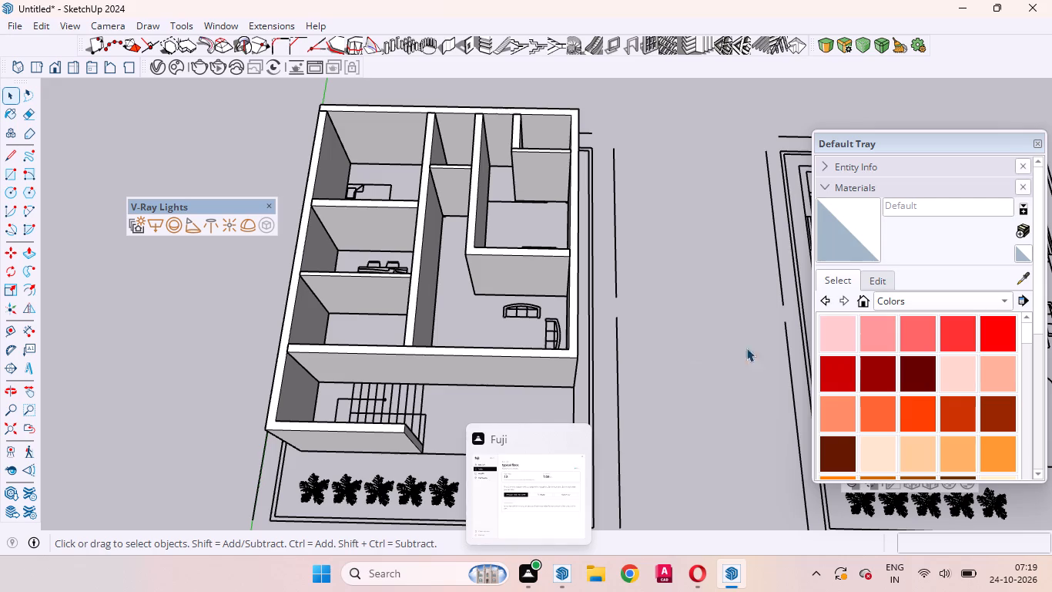
left_click(621, 387)
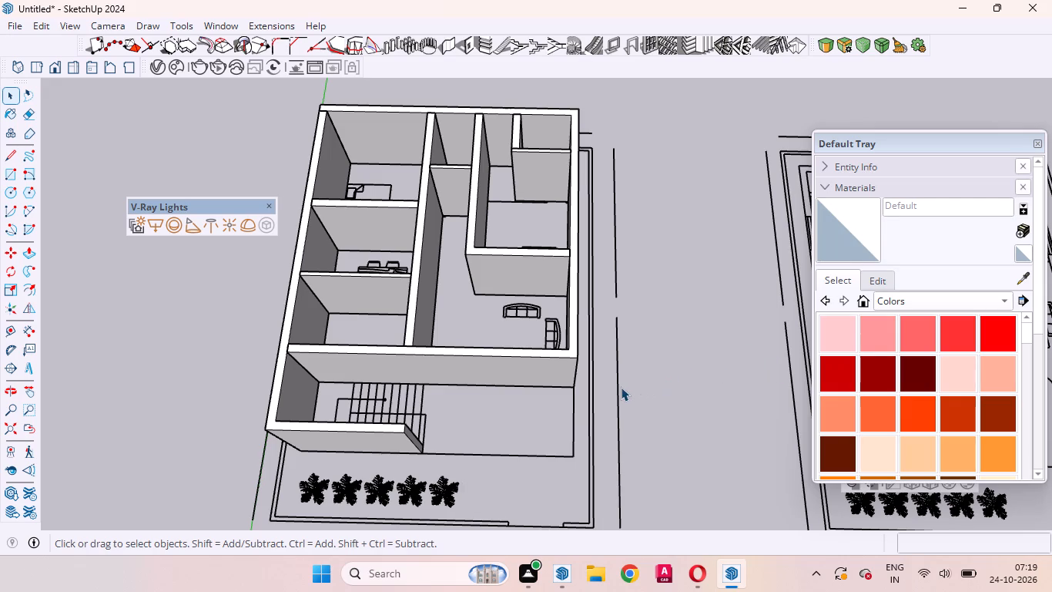
left_click(619, 388)
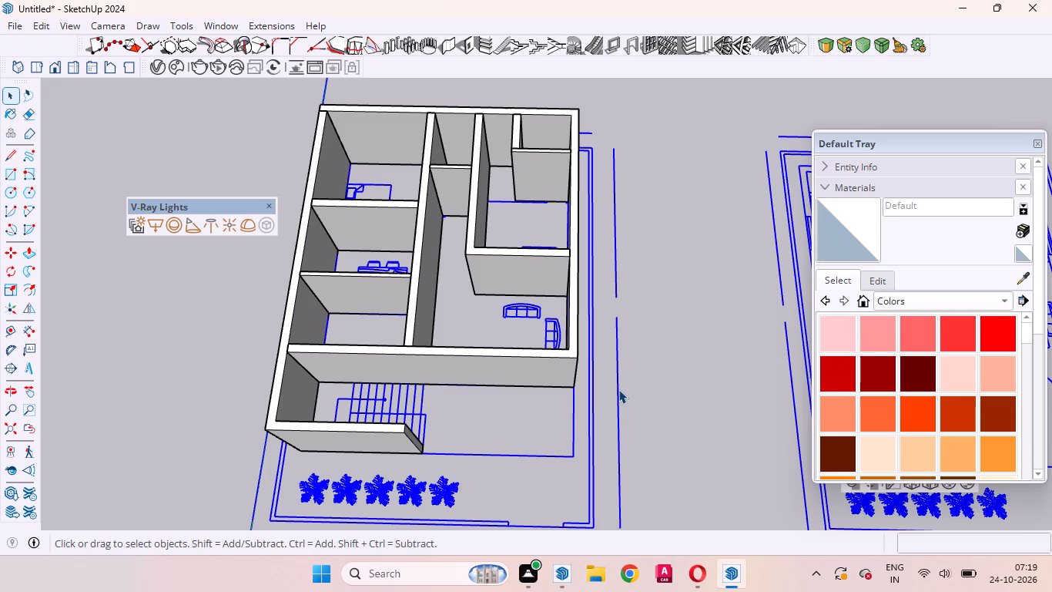
left_click(655, 395)
middle_click_drag(425, 345, 647, 330)
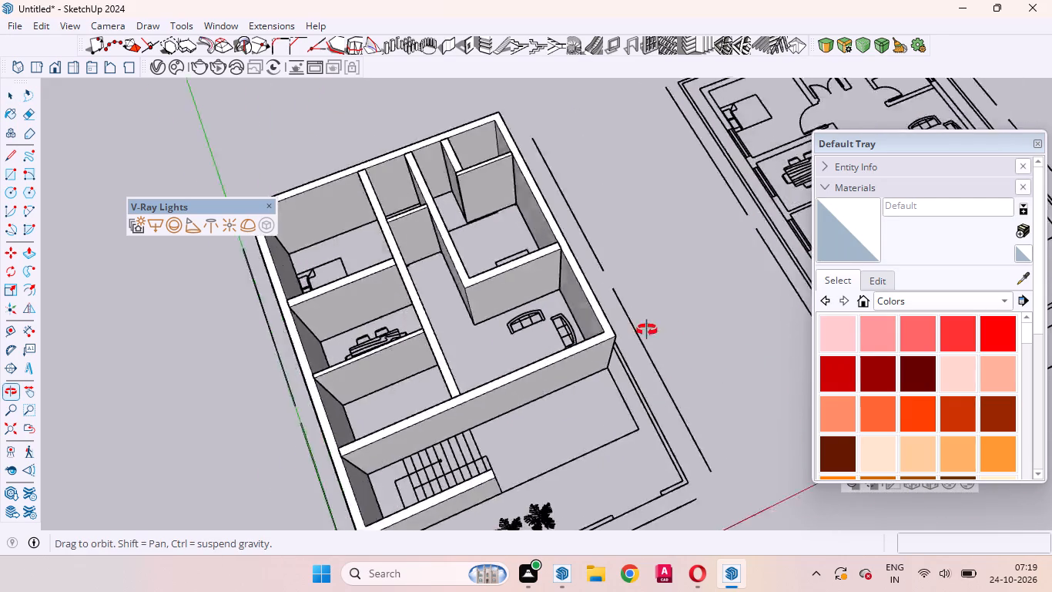
middle_click_drag(647, 330, 746, 311)
scroll(474, 436, "down", 3)
middle_click_drag(565, 457, 546, 398)
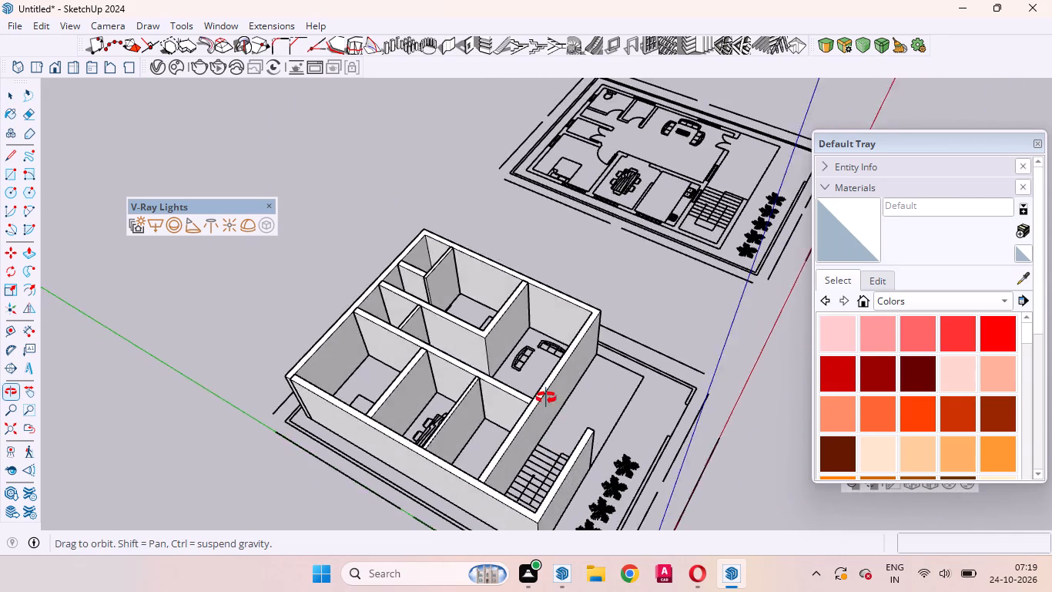
middle_click_drag(546, 398, 348, 308)
scroll(396, 385, "up", 4)
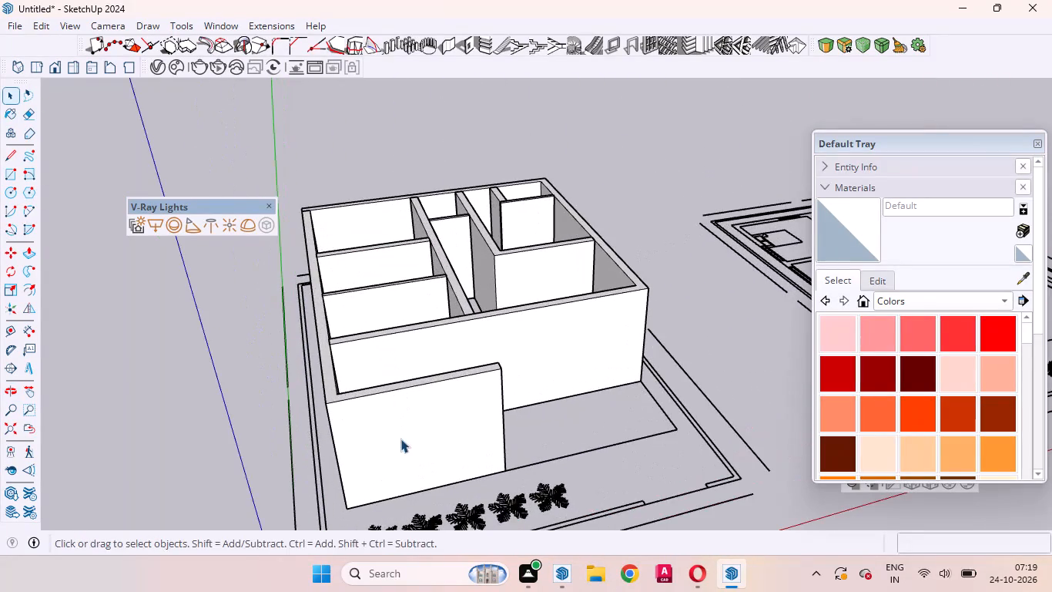
Create an empty group and draw a 29' 6" by 40' 10 1/2" rectangle in it along the plot's outer boundary, seen from below.
middle_click_drag(404, 436, 467, 14)
scroll(337, 410, "down", 5)
middle_click_drag(347, 385, 390, 237)
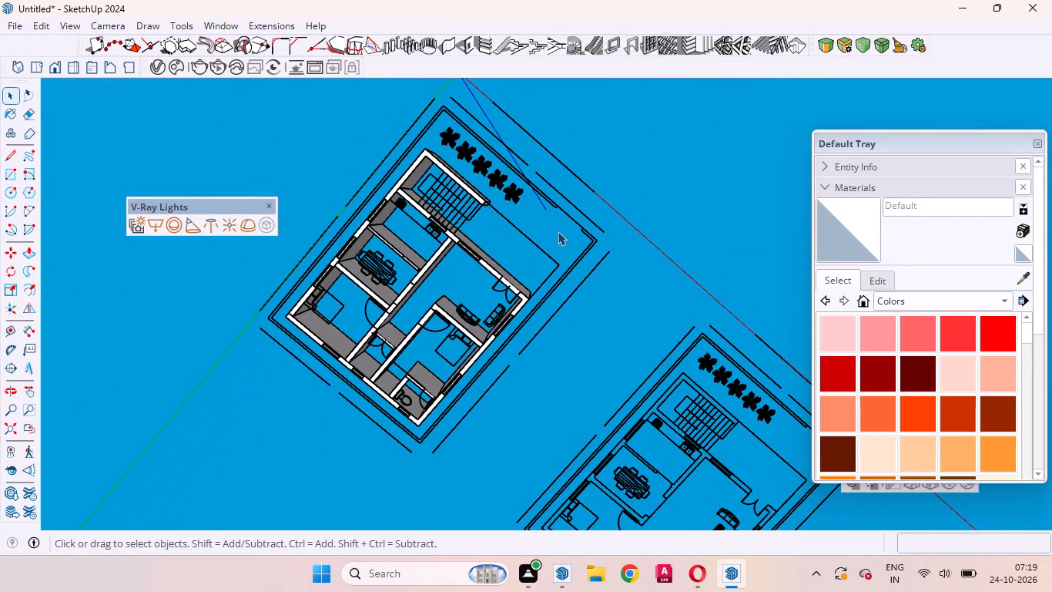
scroll(558, 231, "up", 3)
middle_click_drag(488, 313, 634, 250)
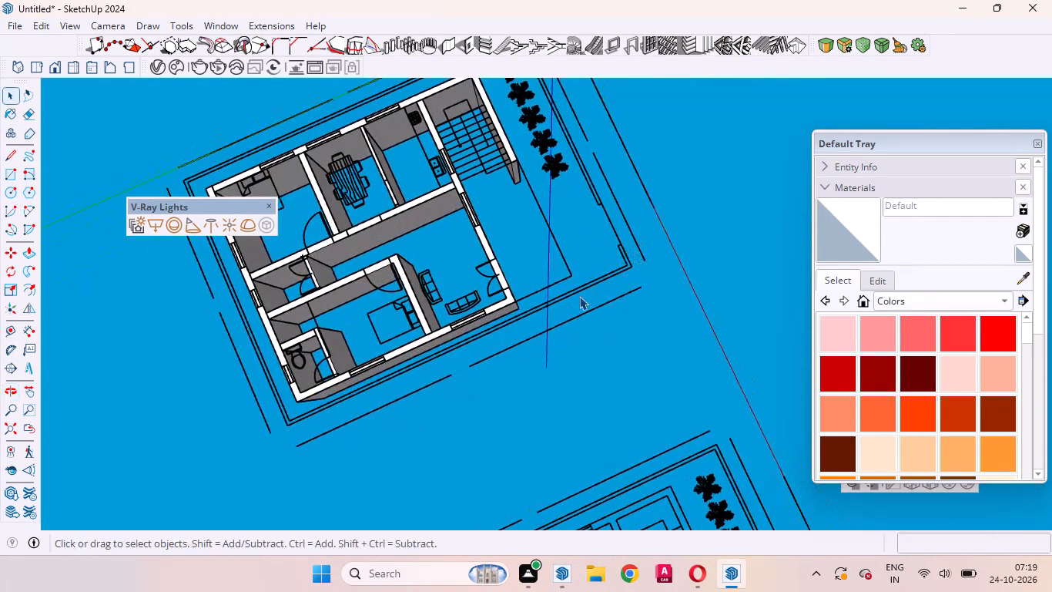
scroll(555, 311, "up", 2)
scroll(460, 427, "down", 6)
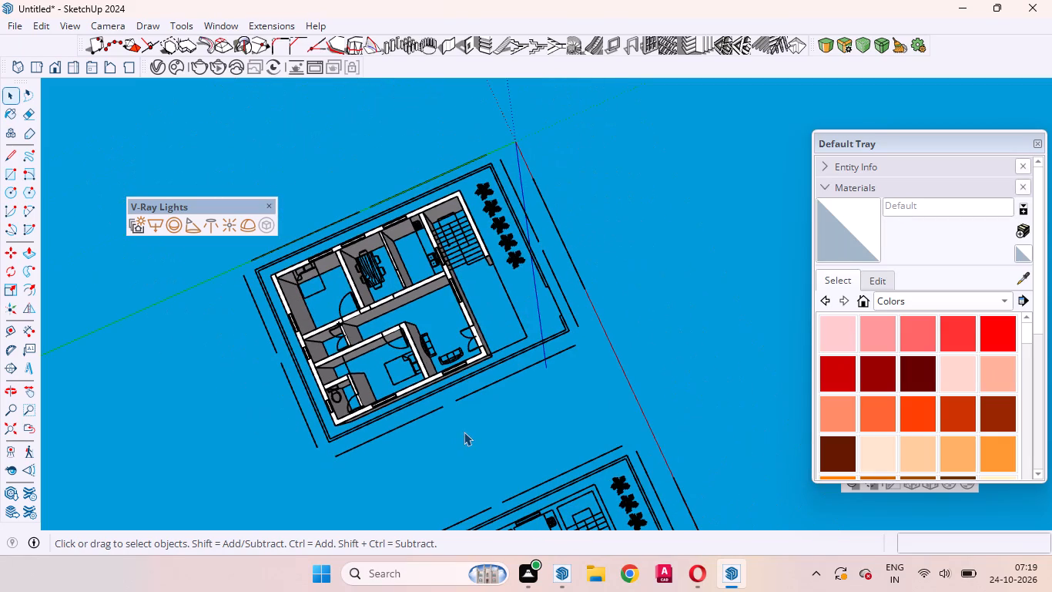
right_click(652, 332)
left_click(667, 389)
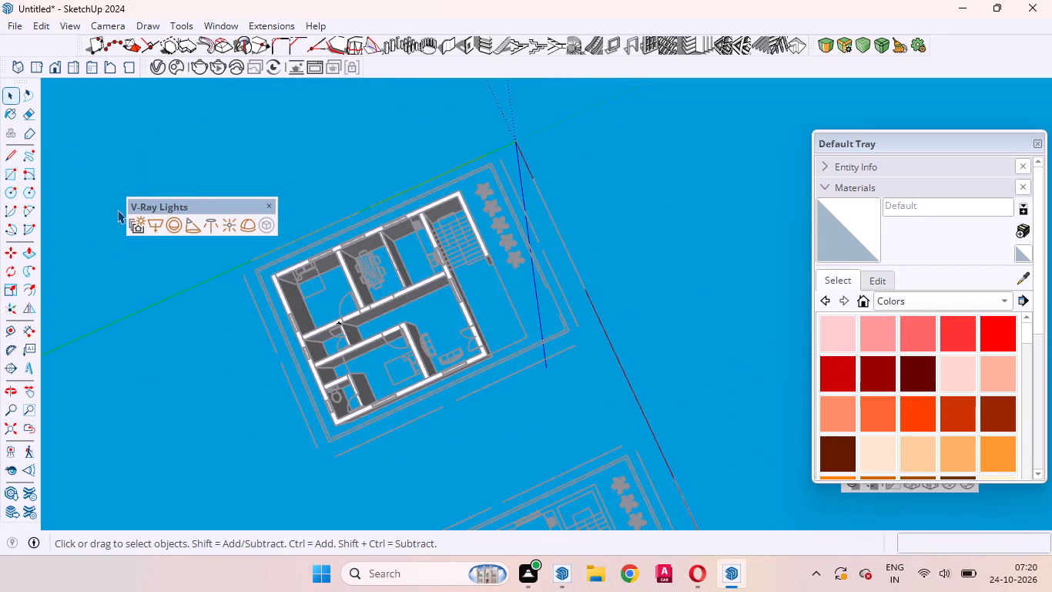
left_click(14, 180)
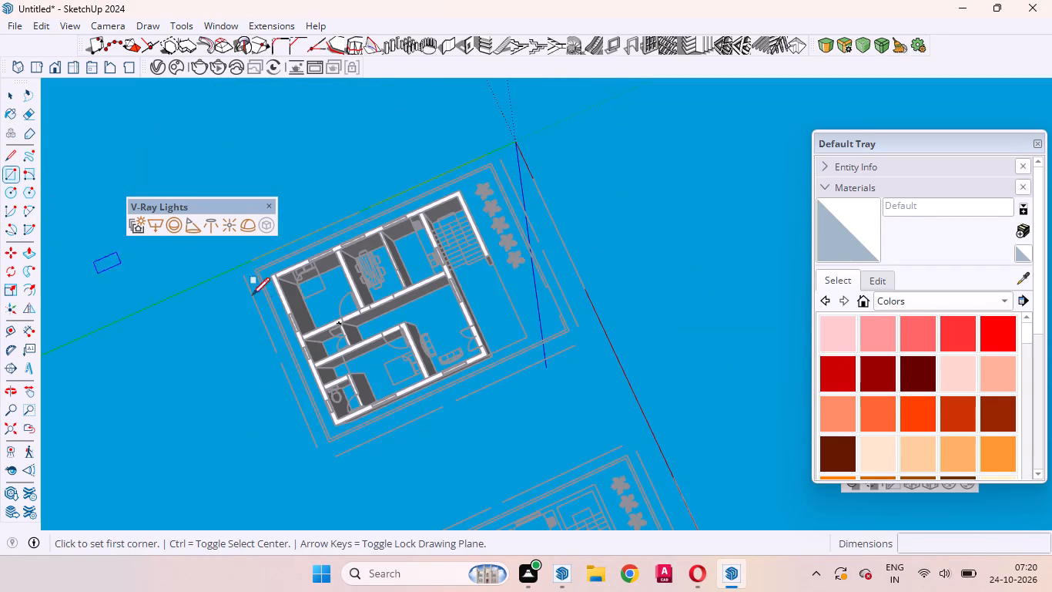
scroll(264, 274, "up", 9)
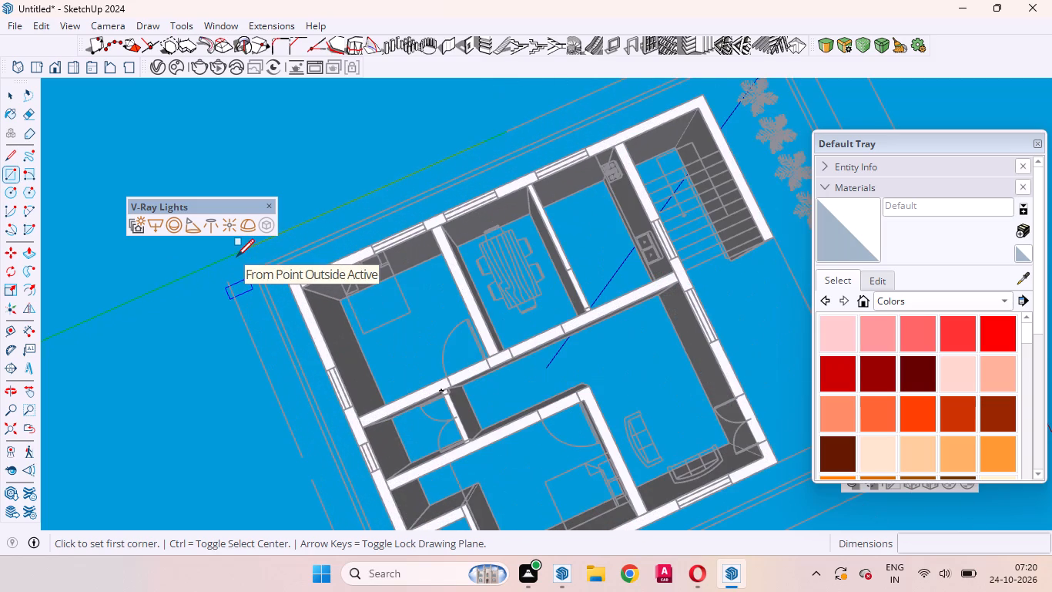
scroll(246, 269, "up", 8)
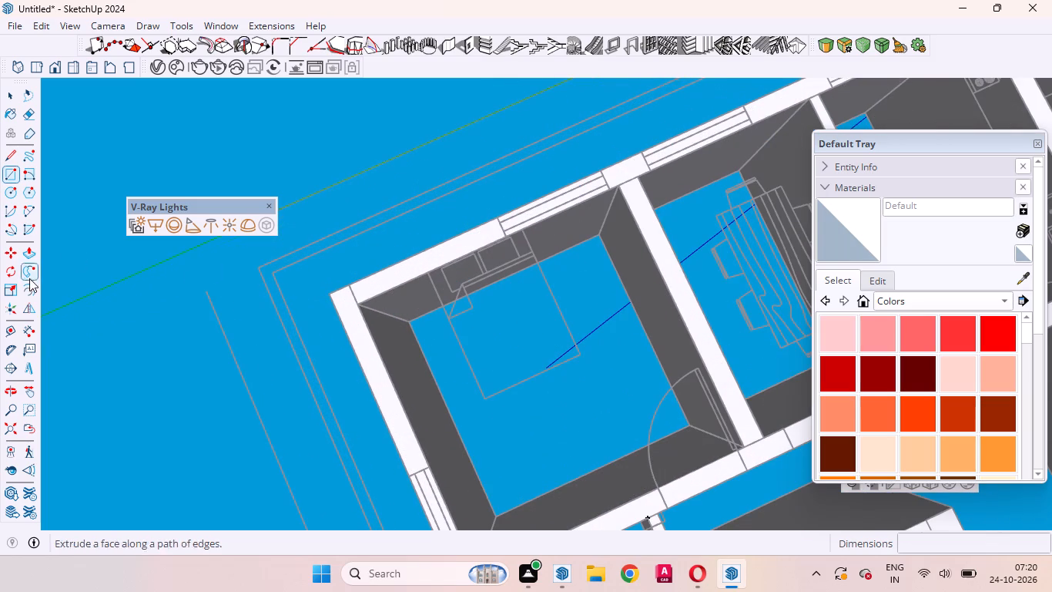
left_click(259, 265)
scroll(260, 385, "down", 14)
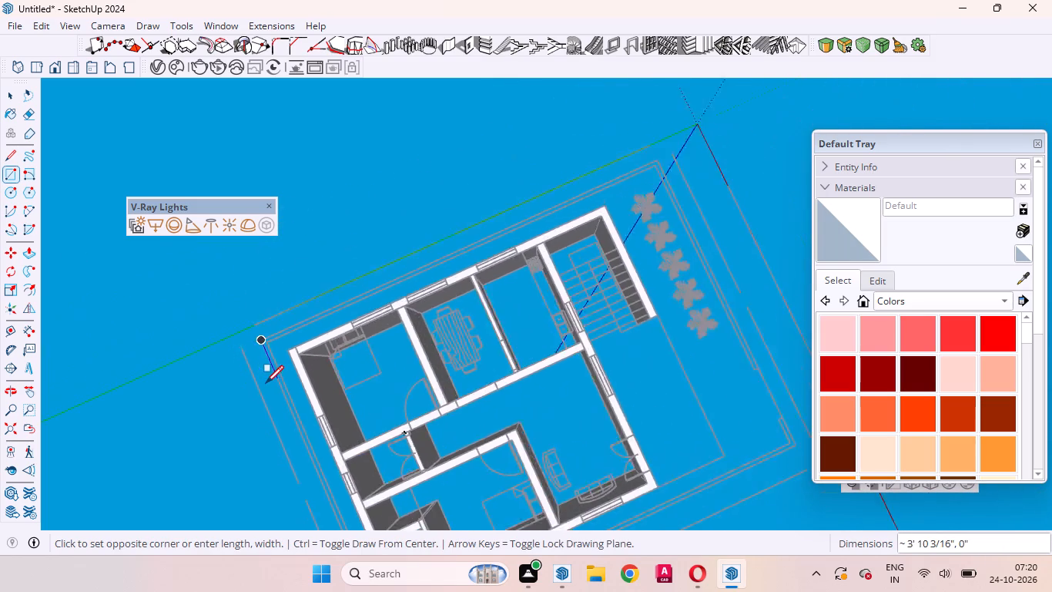
scroll(266, 383, "down", 3)
scroll(649, 432, "up", 11)
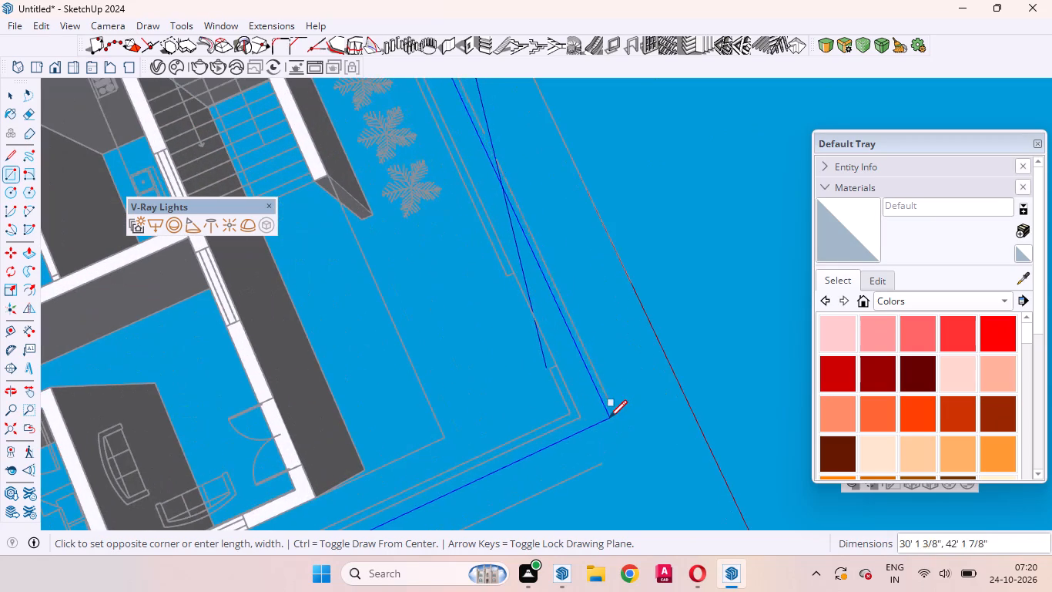
left_click(581, 415)
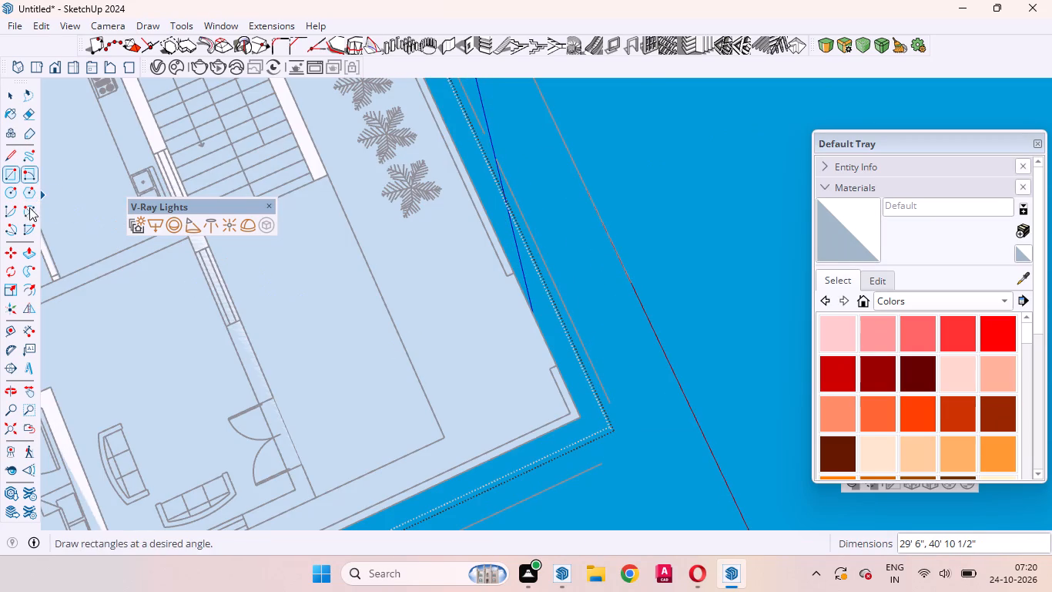
Push/Pull the plot rectangle 6" downward into a base slab and leave the group.
left_click(25, 253)
left_click_drag(359, 267, 331, 311)
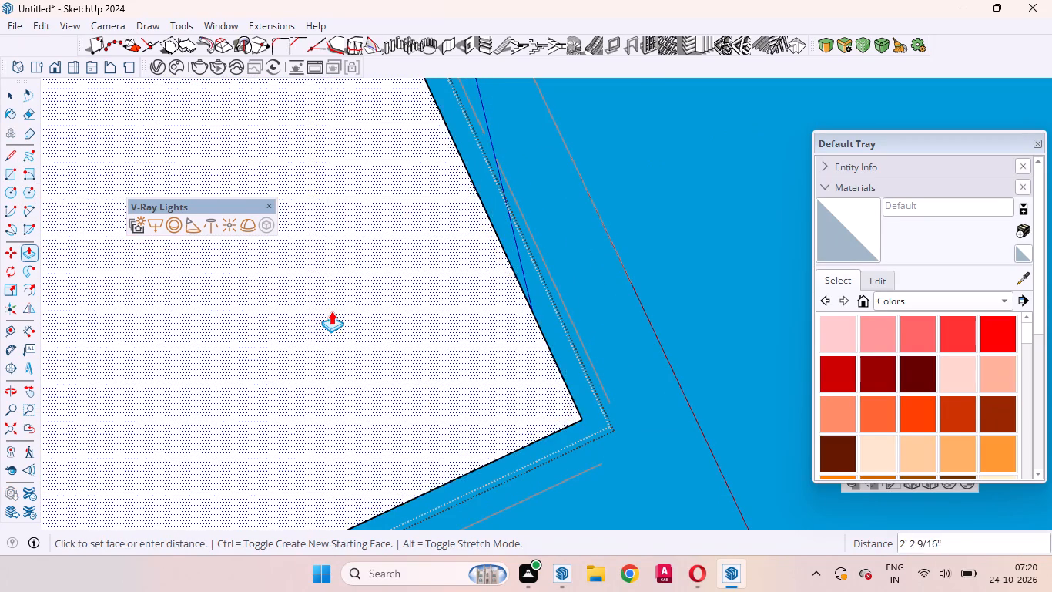
left_click_drag(331, 311, 293, 342)
key("6")
key("Return")
key("space")
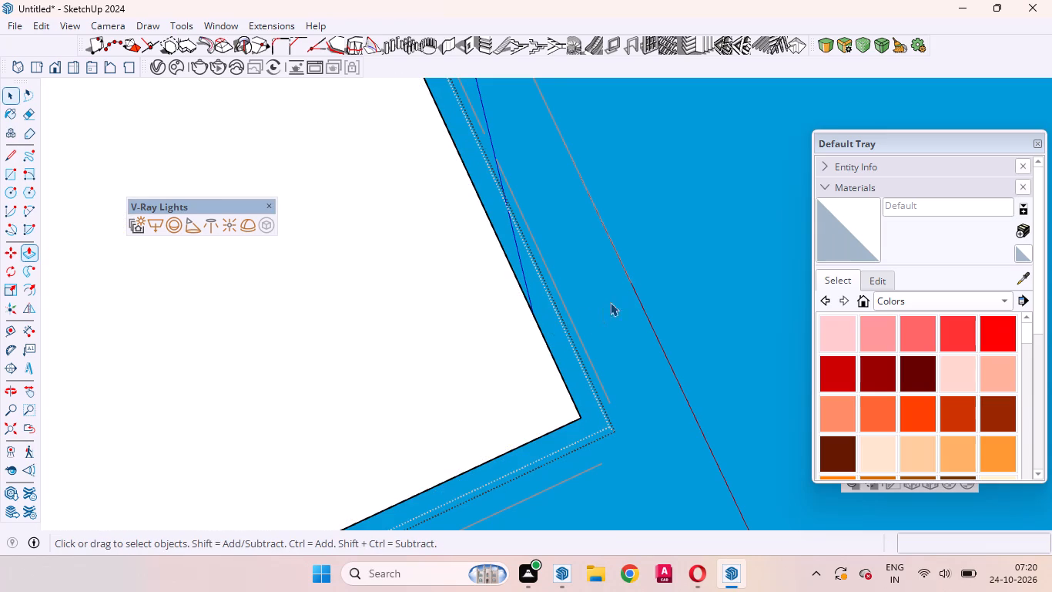
left_click(672, 250)
Examine the base slab, the walls standing on it and the front area from below and from several angles above.
scroll(601, 310, "down", 6)
scroll(601, 318, "up", 1)
scroll(601, 318, "down", 5)
middle_click_drag(588, 220, 561, 351)
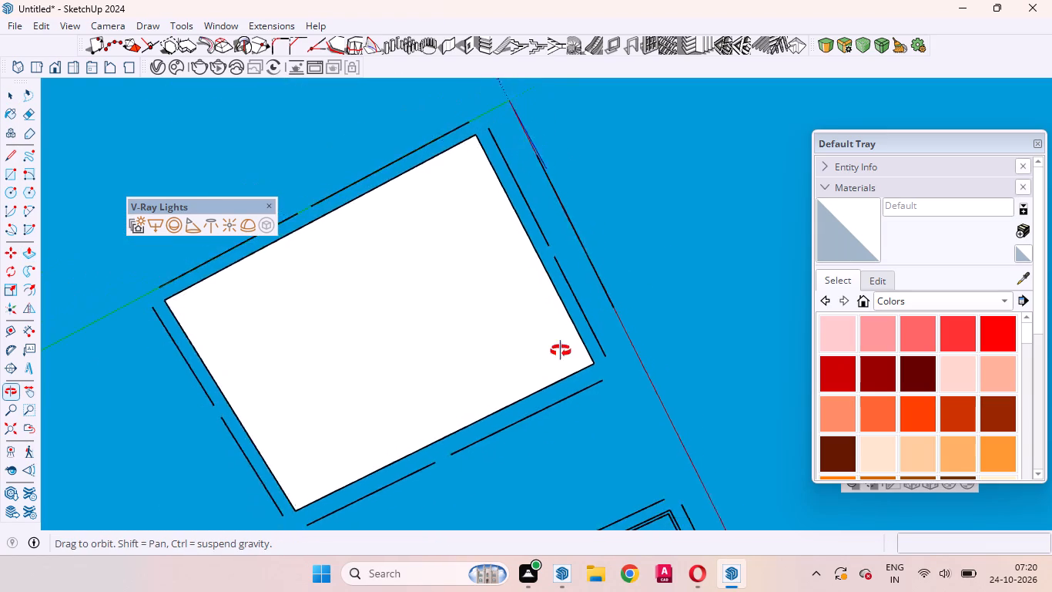
middle_click_drag(561, 351, 494, 591)
middle_click_drag(524, 298, 477, 537)
scroll(491, 380, "up", 4)
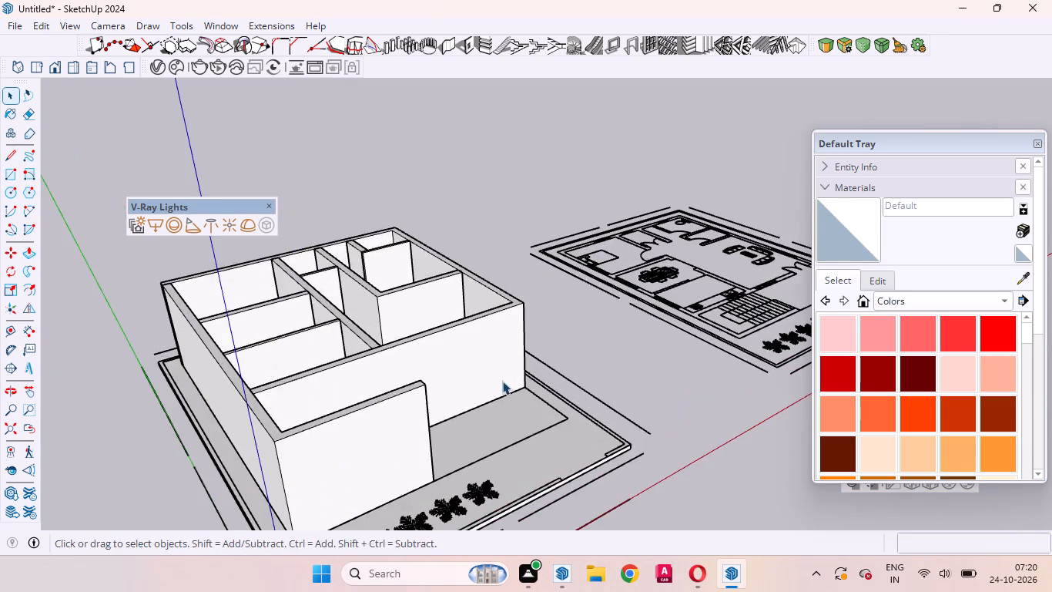
middle_click_drag(503, 394, 360, 520)
scroll(363, 375, "up", 5)
middle_click_drag(367, 390, 369, 489)
scroll(441, 364, "down", 9)
middle_click_drag(524, 402, 386, 322)
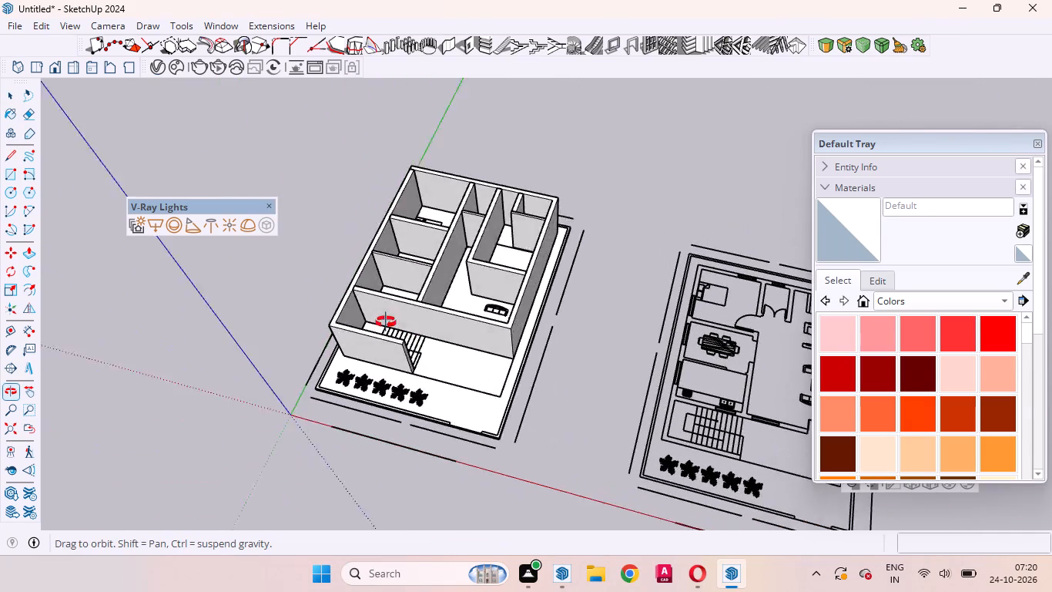
middle_click_drag(386, 322, 532, 296)
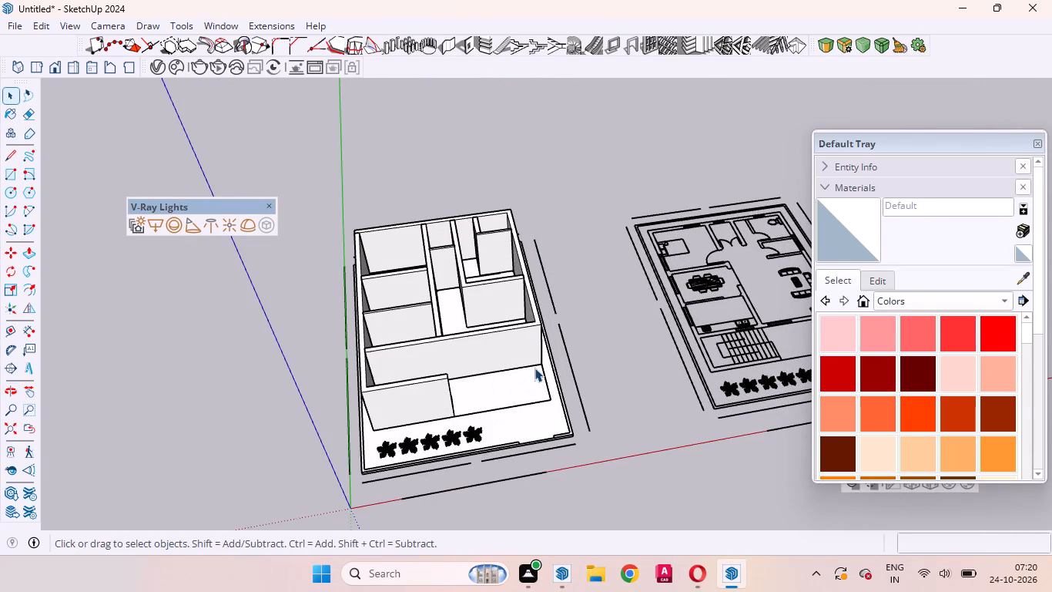
scroll(467, 355, "down", 4)
scroll(438, 331, "up", 10)
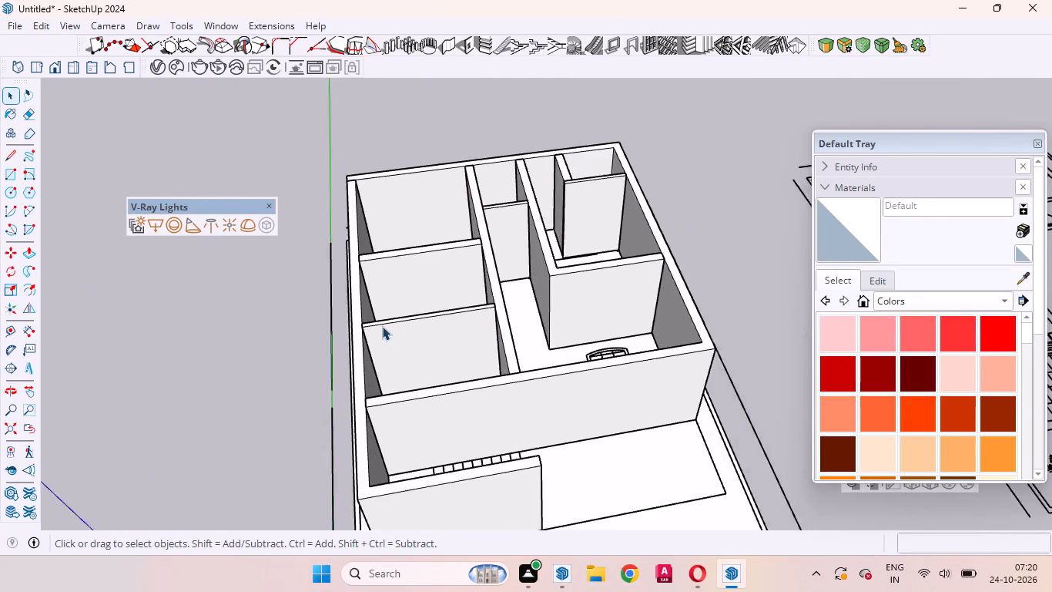
Turn on the X-ray face style so the floor plan shows through the walls.
scroll(382, 326, "up", 7)
middle_click_drag(364, 346, 606, 290)
scroll(370, 348, "up", 1)
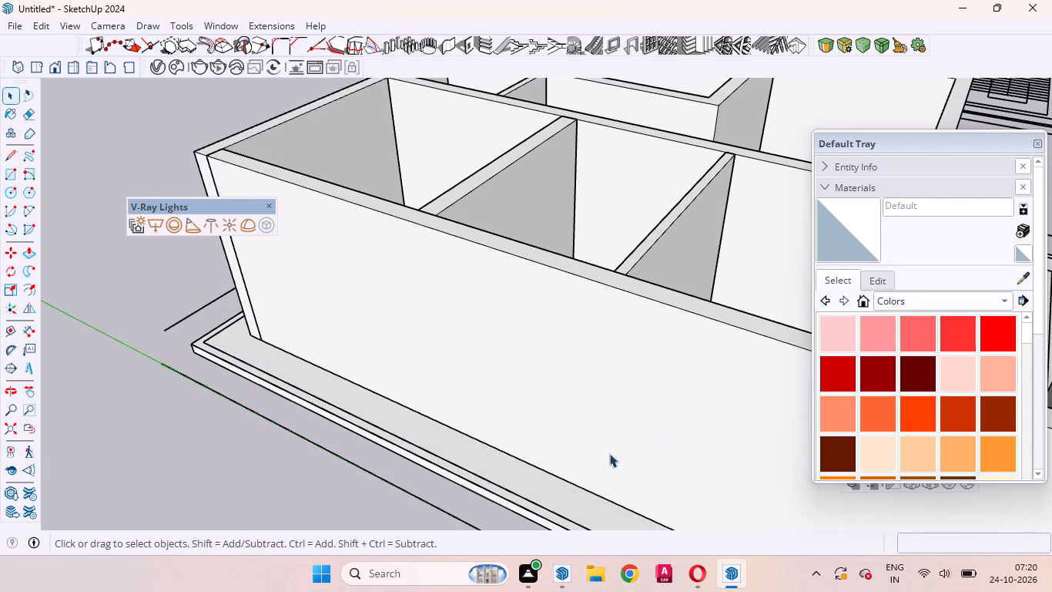
middle_click_drag(553, 388, 267, 502)
scroll(451, 422, "down", 4)
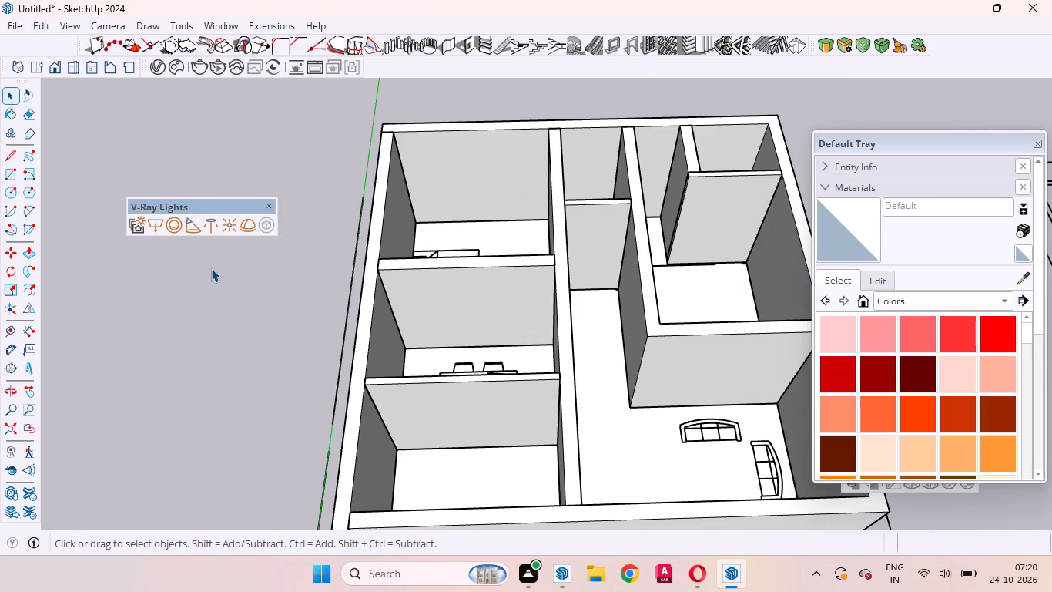
left_click(70, 25)
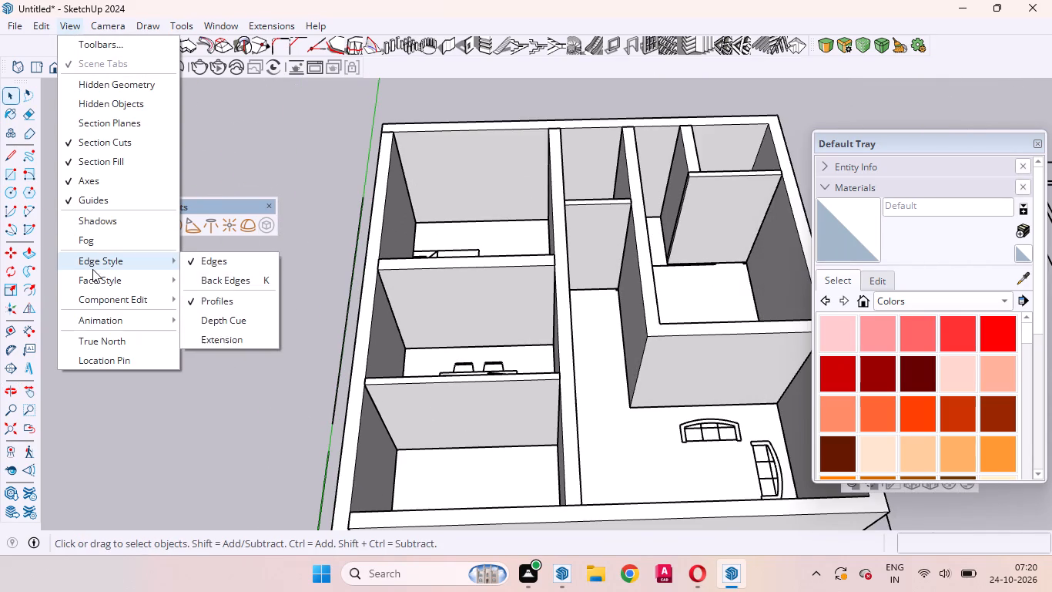
left_click(217, 288)
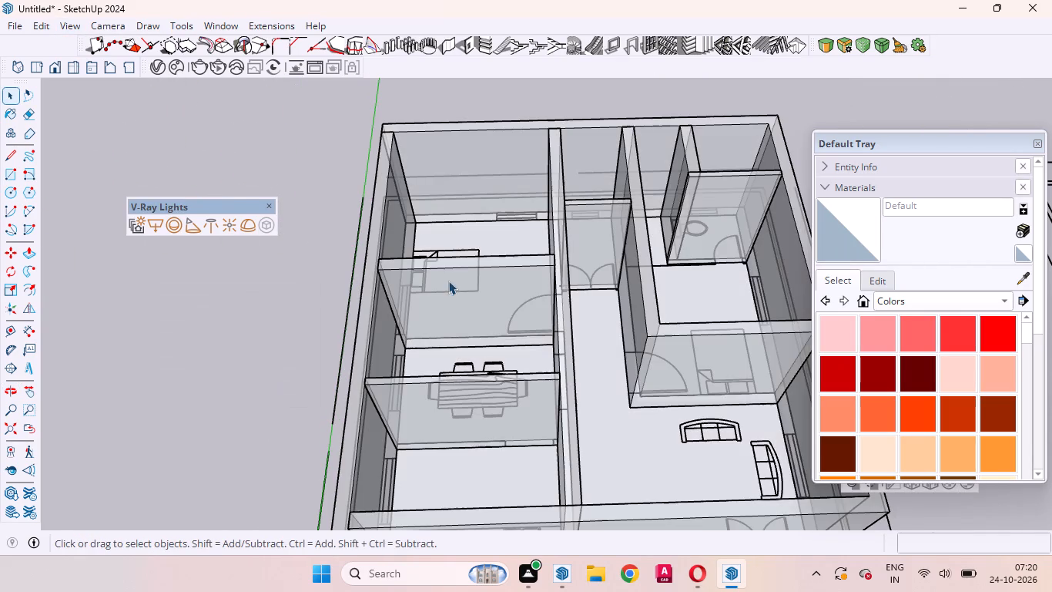
Measure the width of the doorway drawn in the wall between the dining room and the kitchen with the Dimension tool.
scroll(462, 276, "down", 6)
scroll(517, 311, "up", 6)
scroll(492, 433, "up", 6)
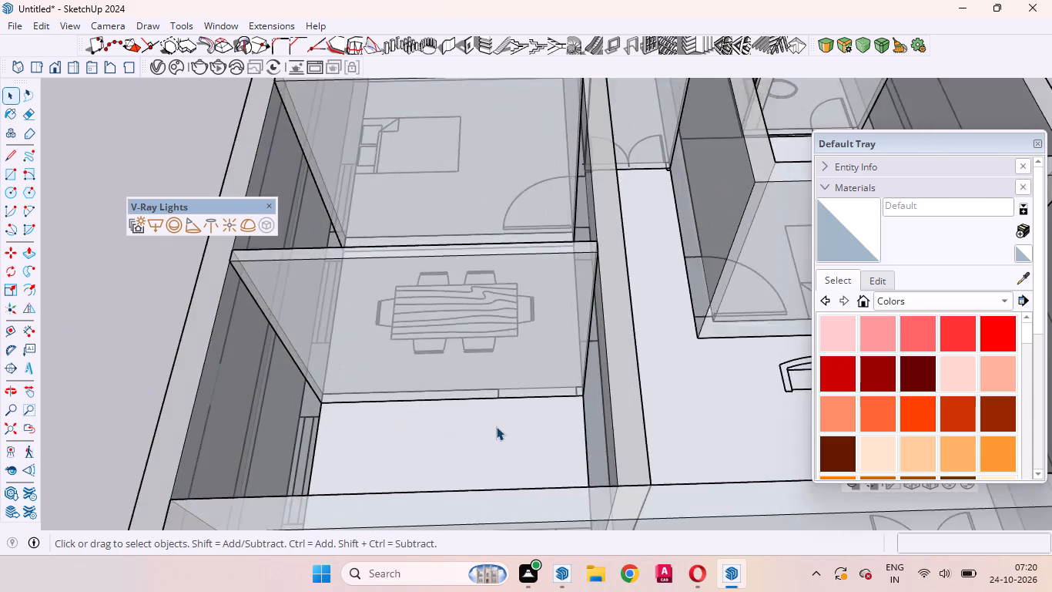
scroll(496, 426, "up", 2)
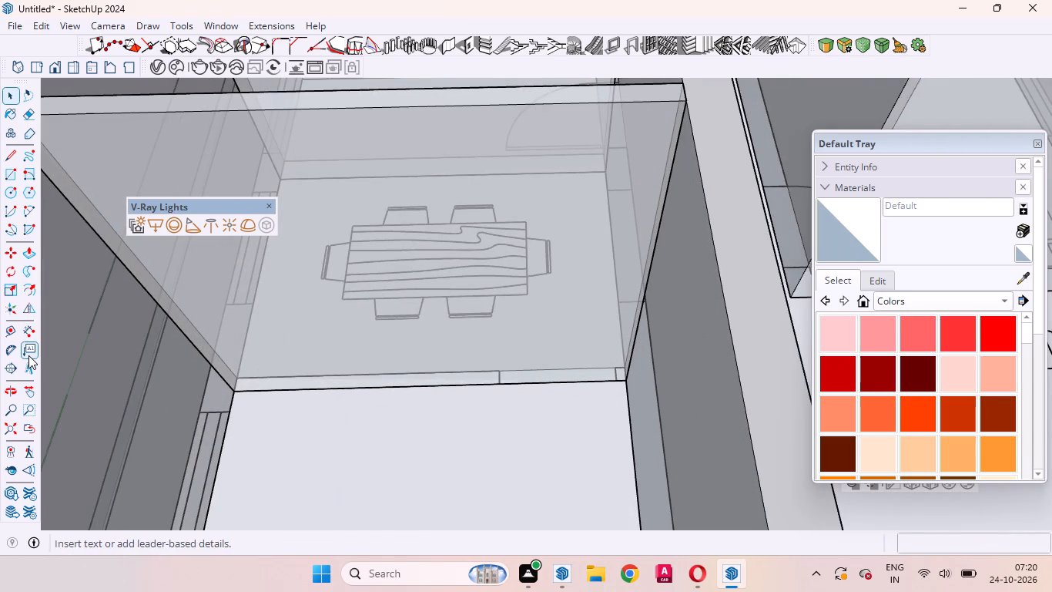
left_click(25, 327)
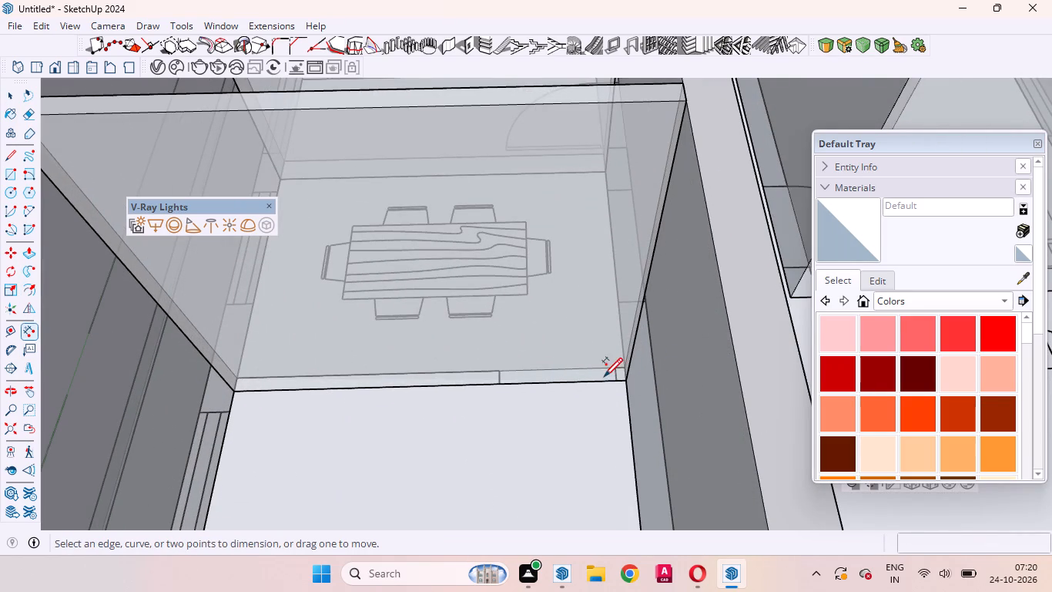
scroll(604, 375, "up", 7)
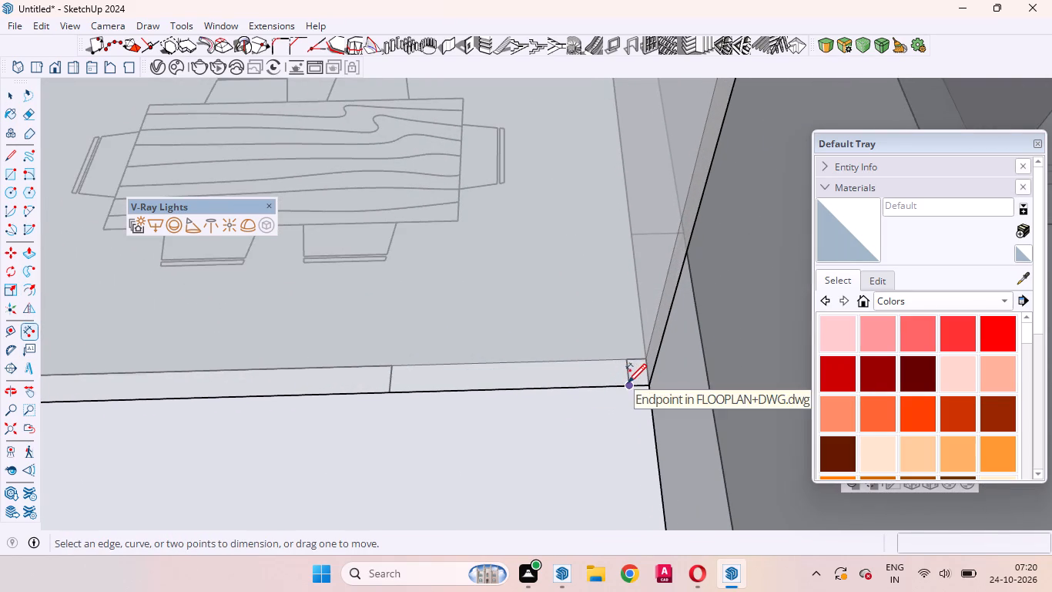
left_click(628, 382)
scroll(628, 382, "up", 1)
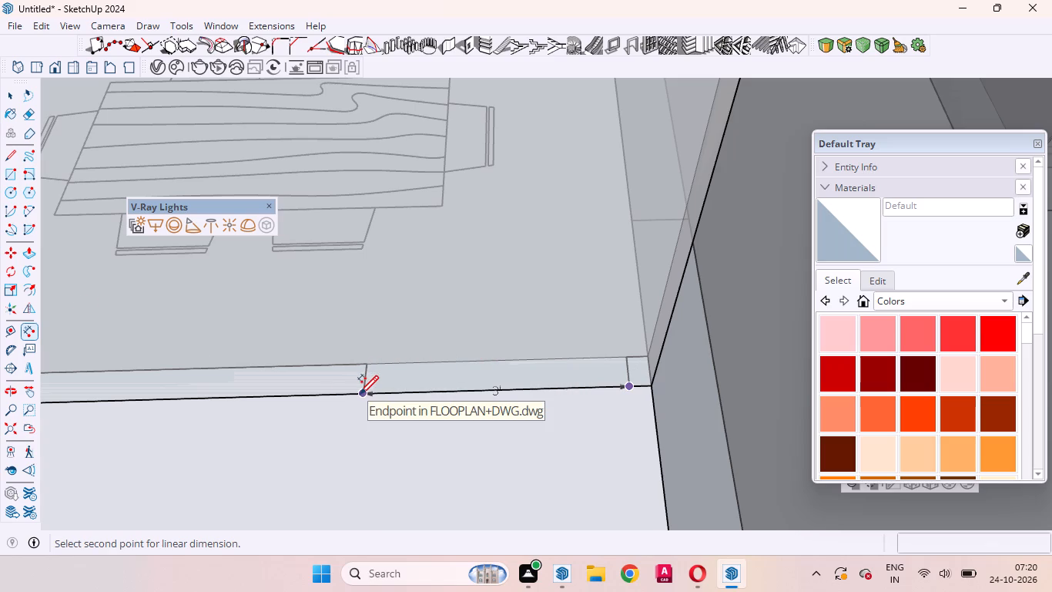
left_click(13, 99)
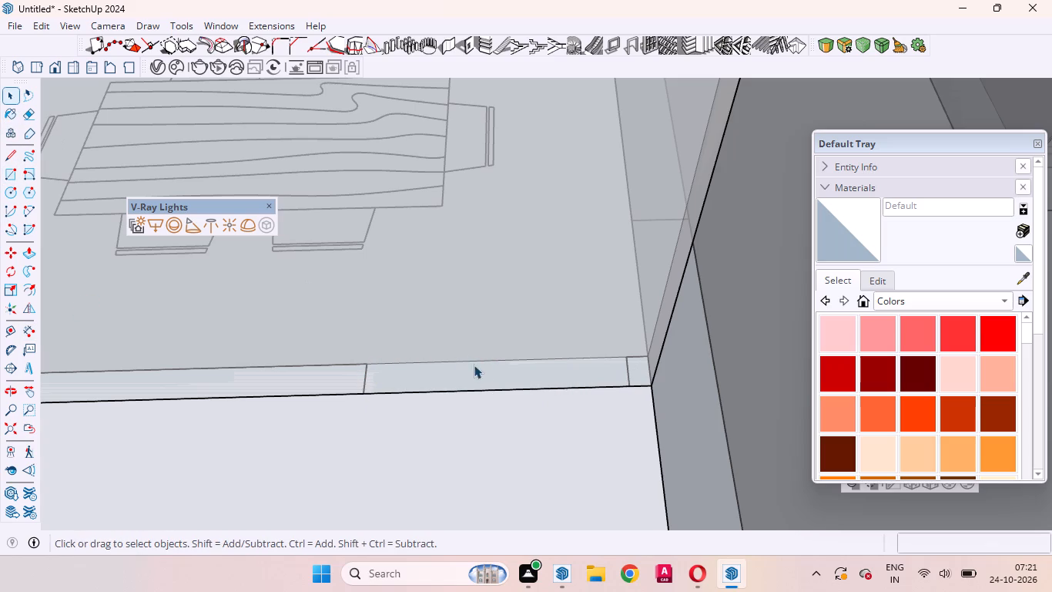
Cut a 3' wide by 7' high 1001bit wall opening at the doorway between the dining room and the kitchen.
scroll(491, 378, "down", 14)
middle_click_drag(490, 412, 500, 375)
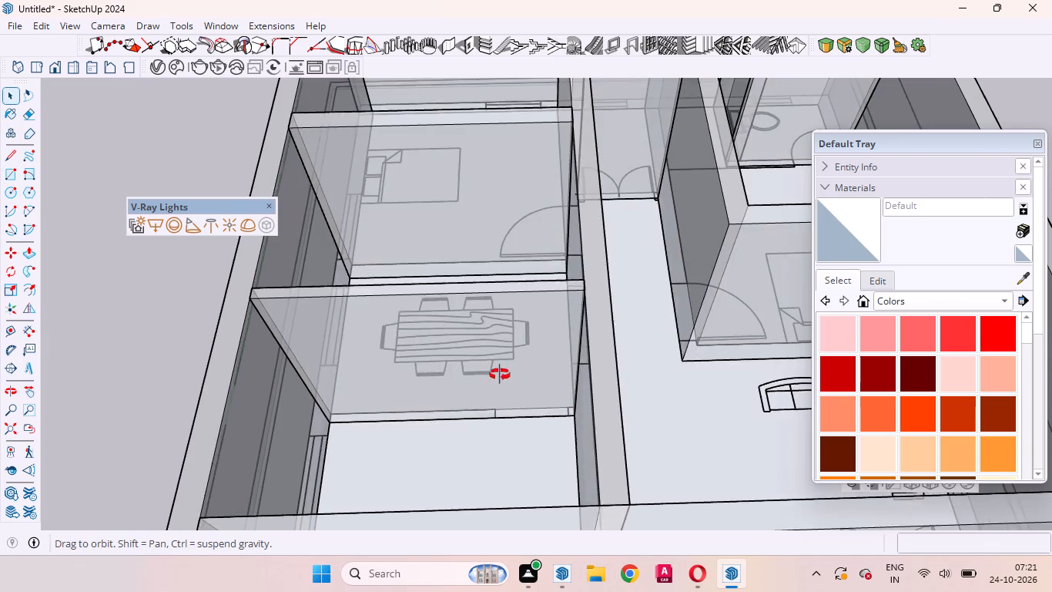
middle_click_drag(500, 375, 492, 460)
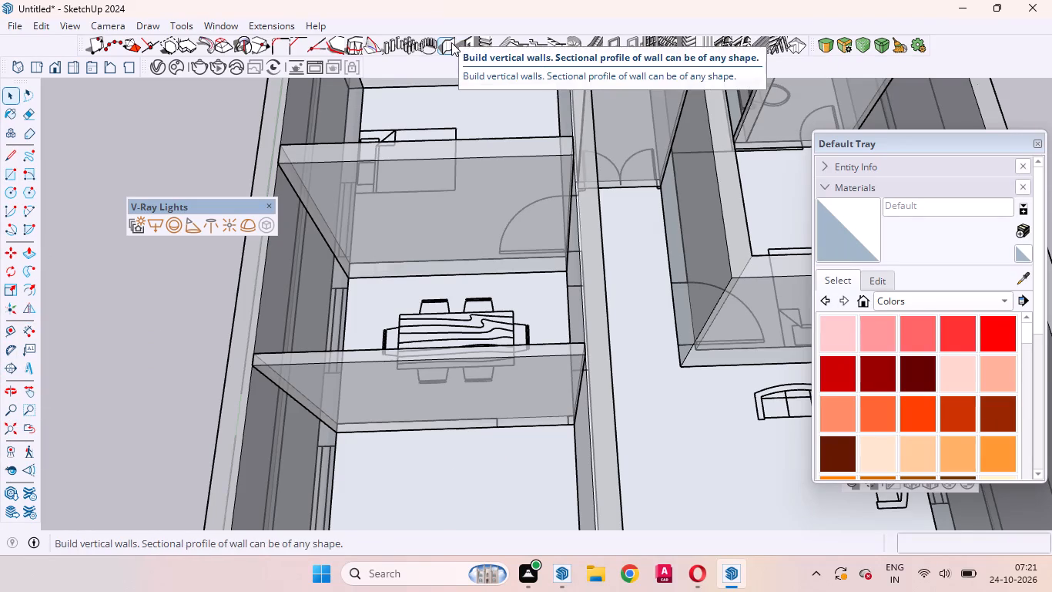
left_click(473, 49)
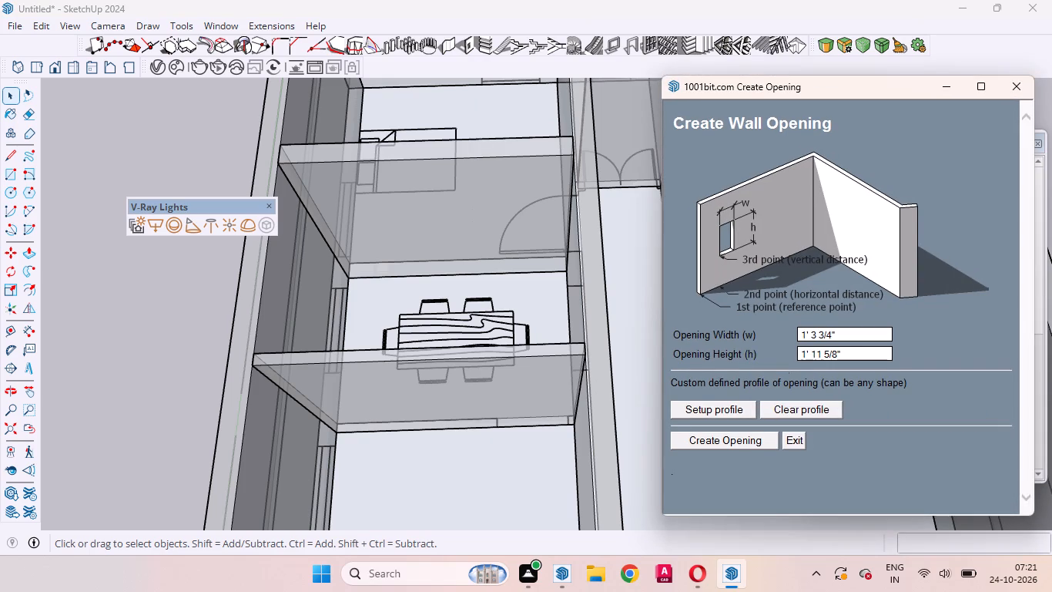
left_click(859, 333)
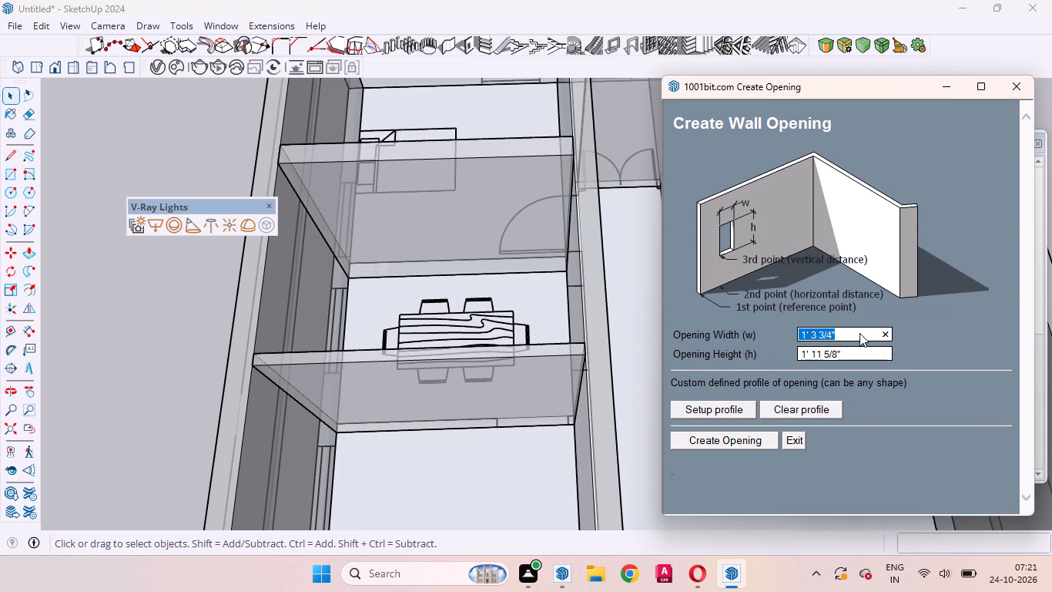
type("3'")
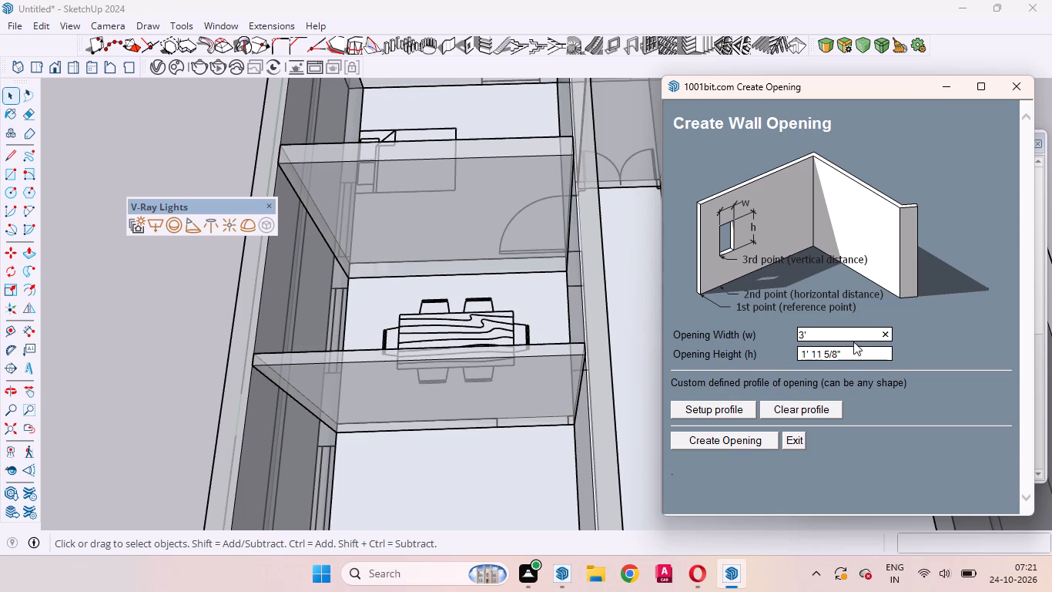
left_click(842, 355)
type("7'")
left_click(712, 435)
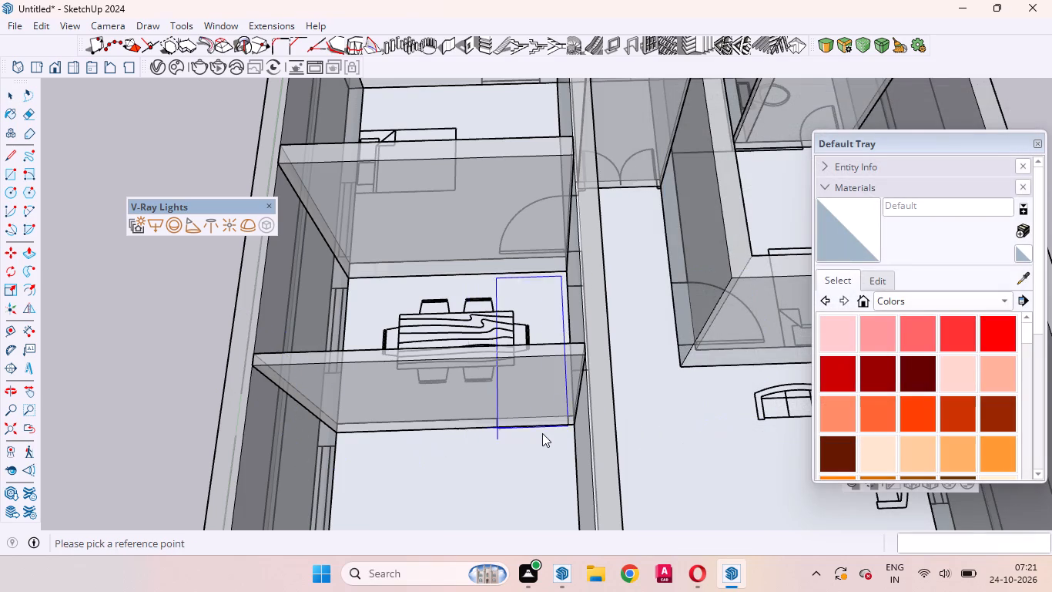
scroll(543, 436, "up", 10)
middle_click_drag(459, 480, 481, 407)
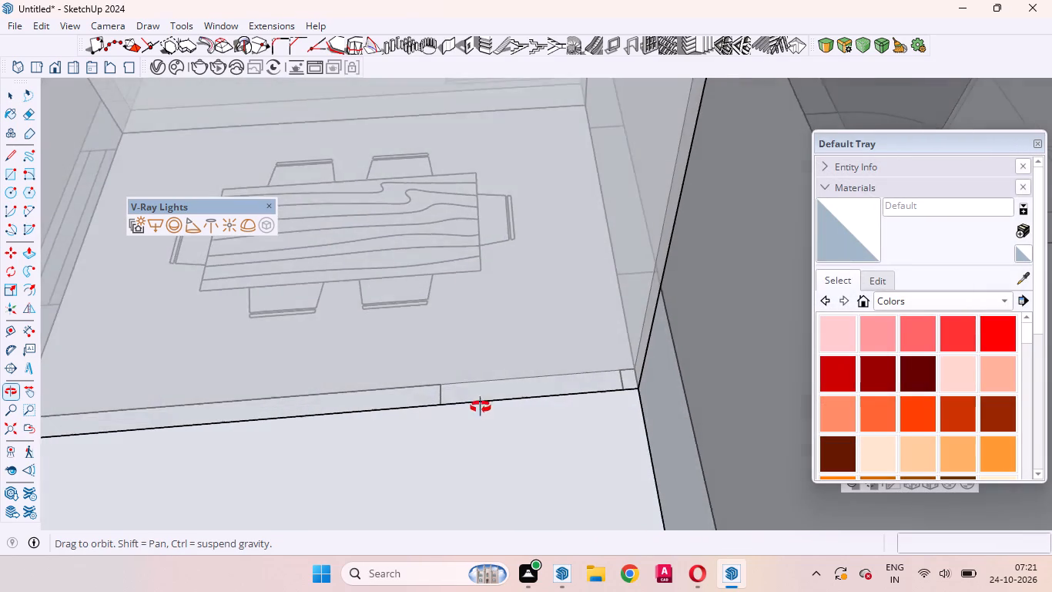
middle_click_drag(481, 407, 484, 399)
scroll(484, 399, "up", 1)
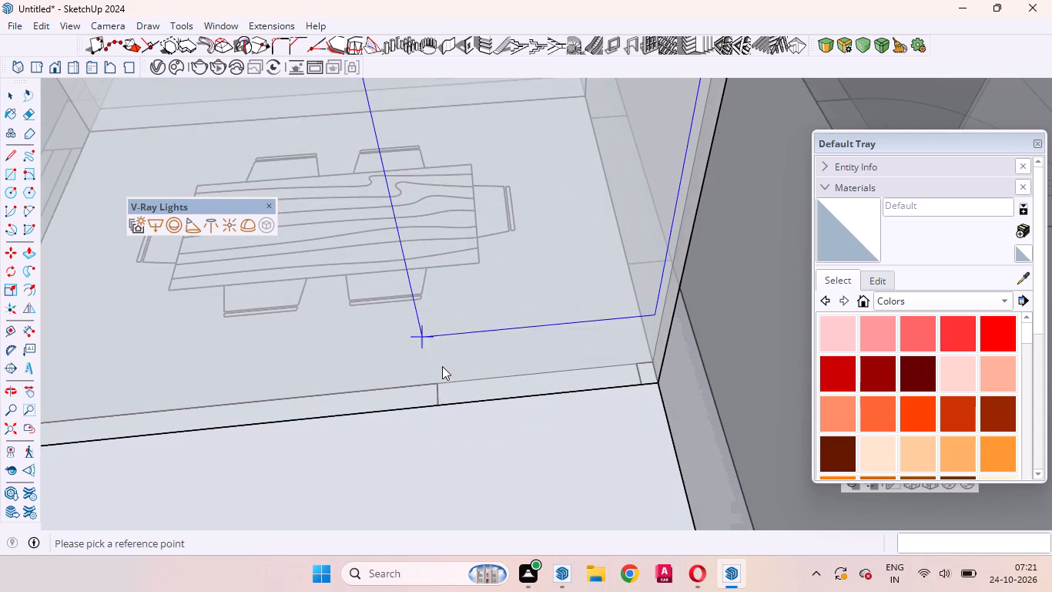
double_click(439, 405)
Cut another 3' by 7' opening at the door swing of the bedroom across the passage from the dining room.
scroll(514, 362, "down", 10)
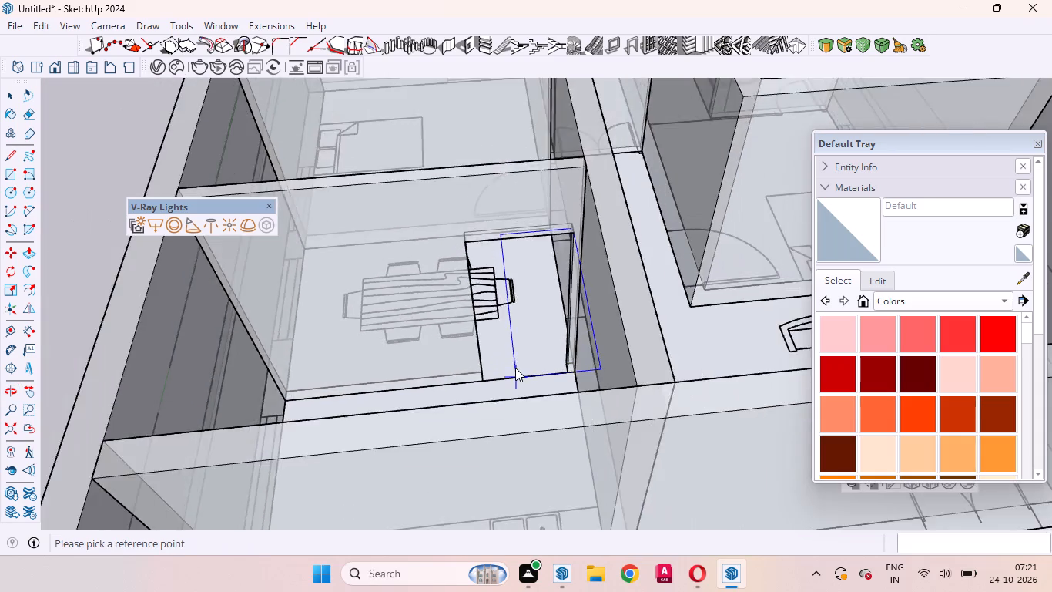
scroll(516, 369, "down", 4)
middle_click_drag(575, 384, 927, 517)
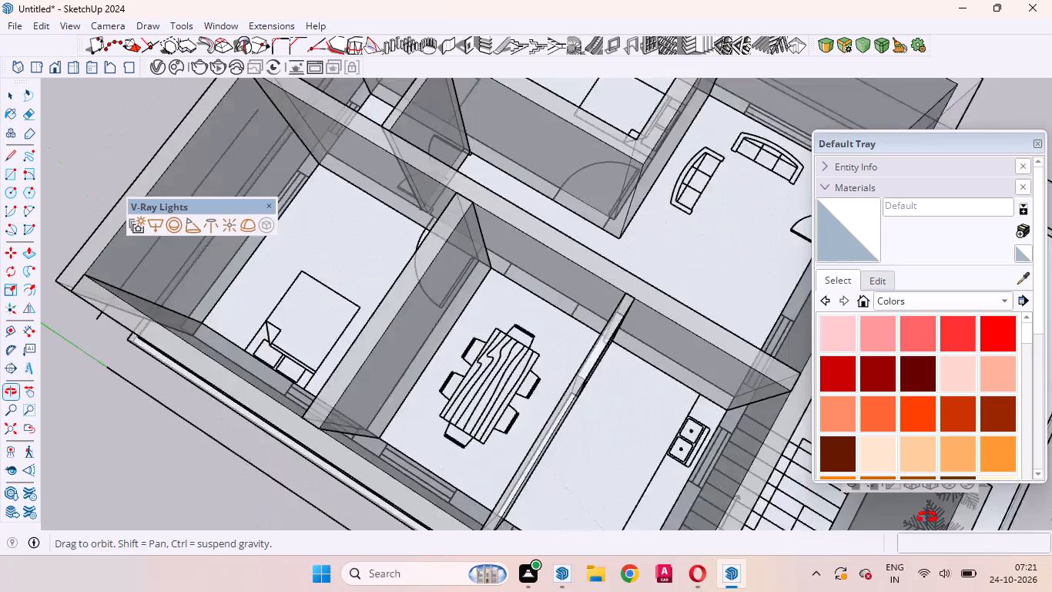
middle_click_drag(927, 517, 998, 512)
middle_click(998, 512)
scroll(537, 230, "up", 10)
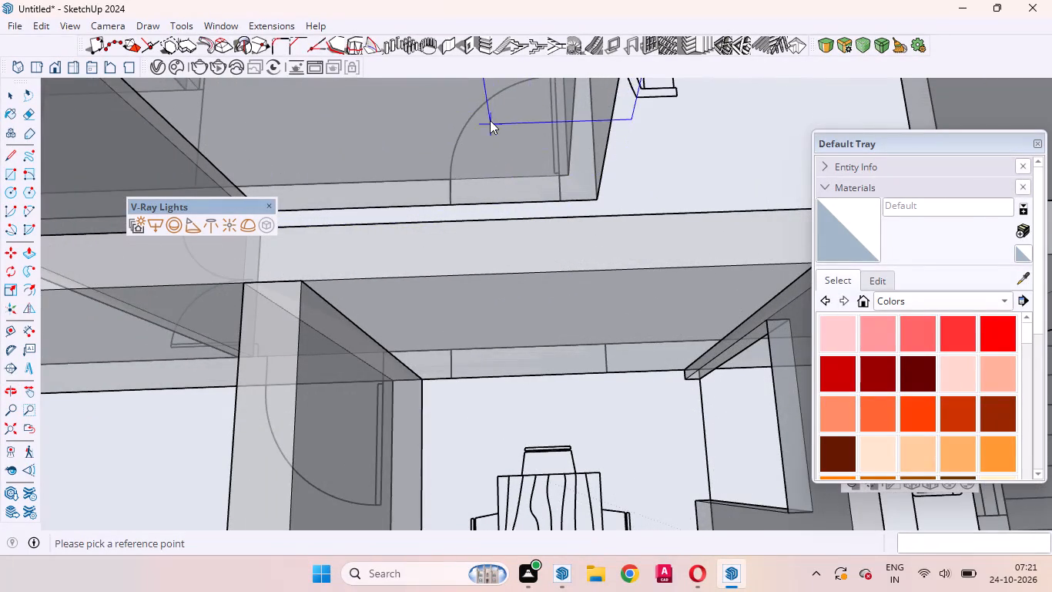
double_click(450, 207)
Cut a 3' by 7' opening in the passage wall at the door of the bedroom beside the dining room.
scroll(672, 177, "down", 8)
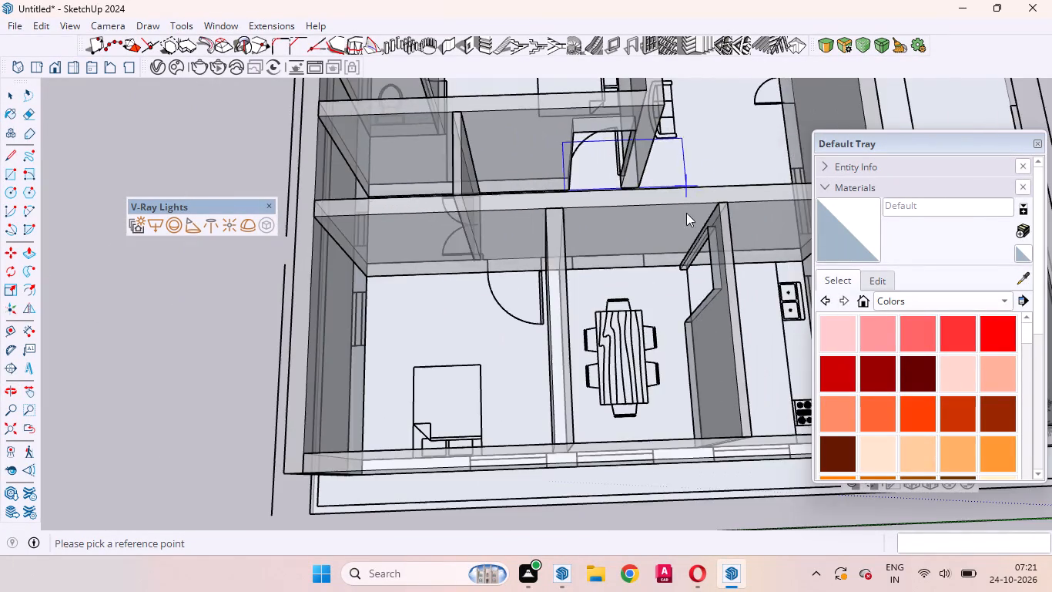
scroll(539, 276, "up", 9)
middle_click_drag(510, 286, 581, 284)
scroll(558, 291, "up", 1)
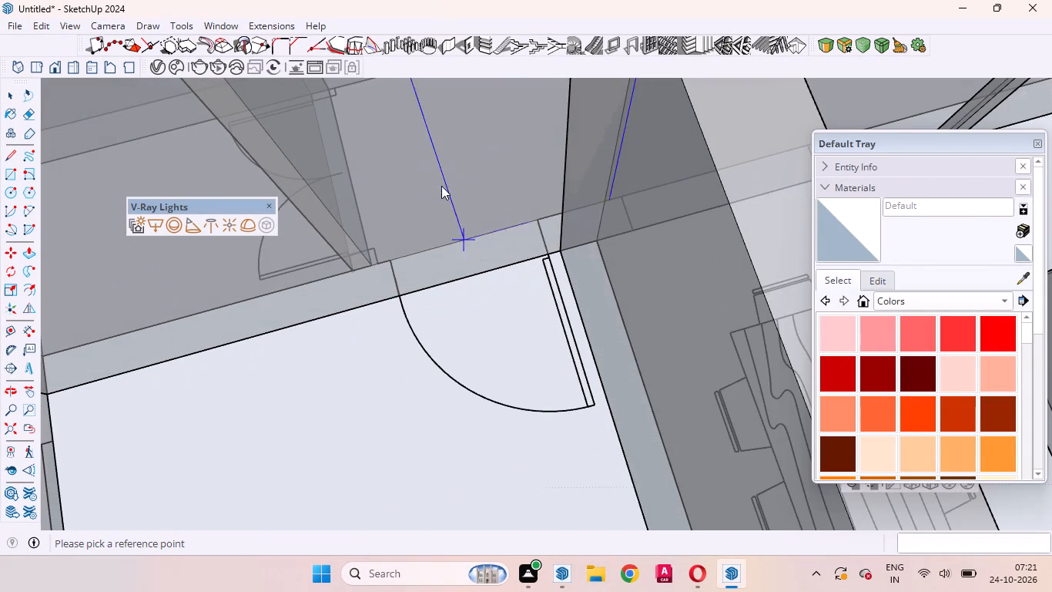
double_click(401, 291)
Examine the cut door openings and the doorways still drawn on the plan, especially the dining room's passage wall.
scroll(474, 213, "down", 4)
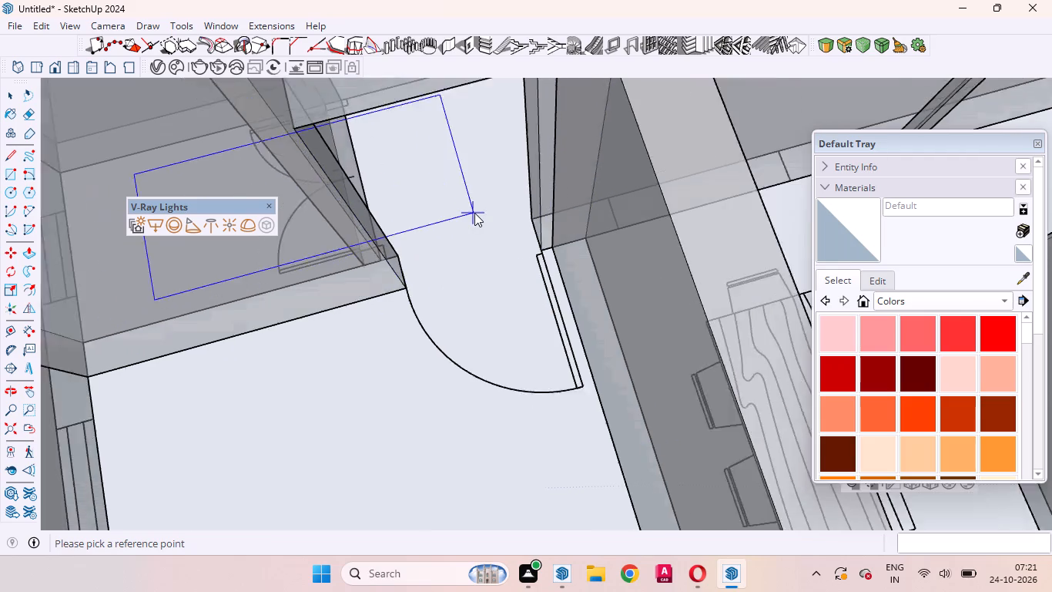
scroll(474, 213, "down", 5)
scroll(476, 209, "up", 2)
scroll(476, 209, "down", 4)
middle_click_drag(505, 213, 85, 309)
scroll(325, 274, "down", 4)
middle_click_drag(466, 268, 223, 187)
scroll(223, 187, "up", 1)
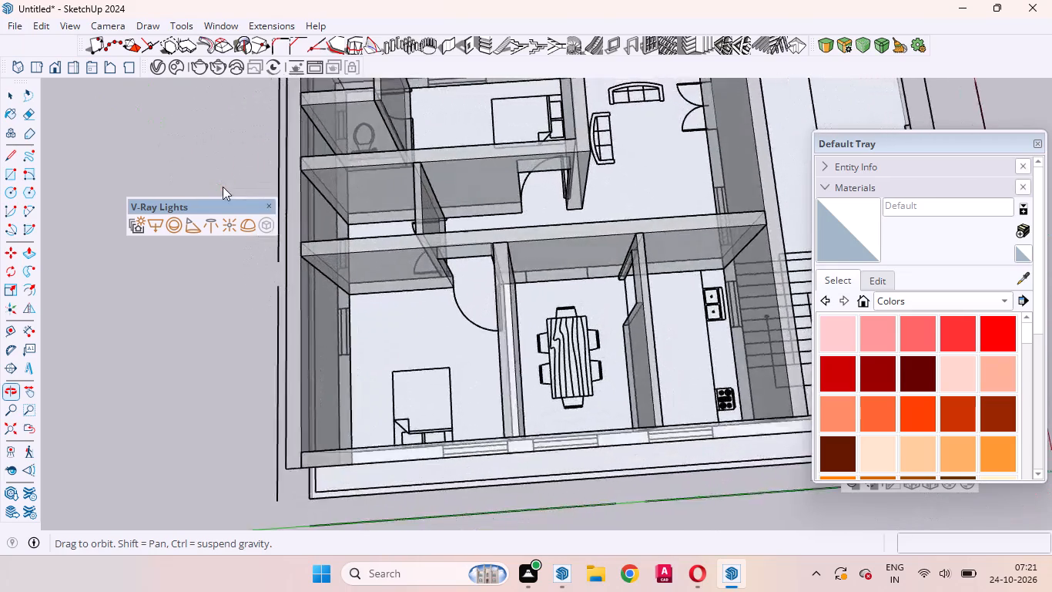
scroll(370, 207, "down", 5)
middle_click_drag(464, 251, 441, 189)
scroll(441, 189, "up", 1)
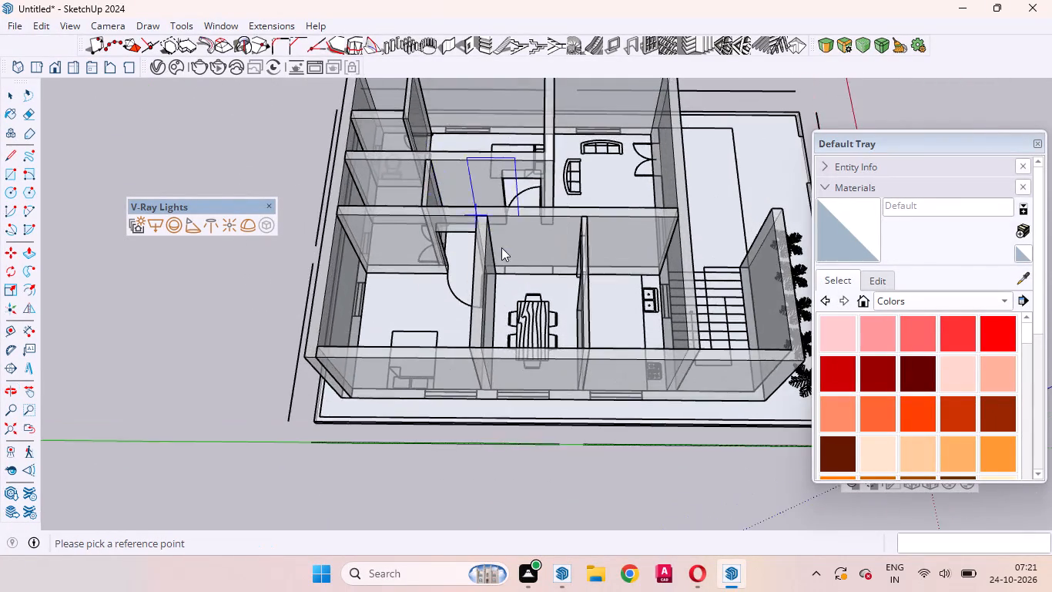
scroll(501, 249, "up", 9)
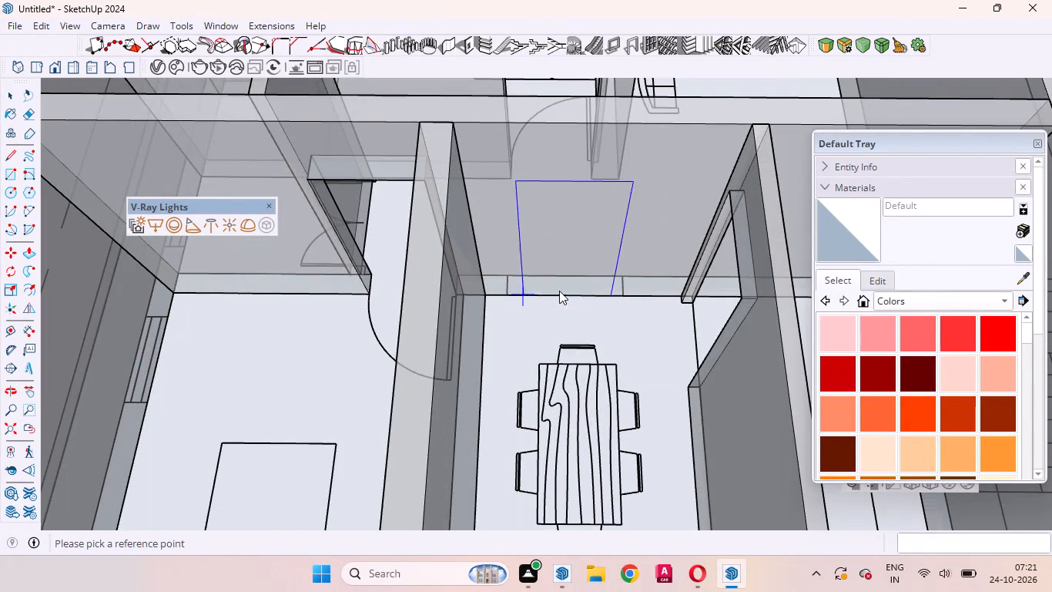
scroll(559, 290, "down", 5)
middle_click_drag(559, 291, 512, 301)
scroll(442, 308, "down", 8)
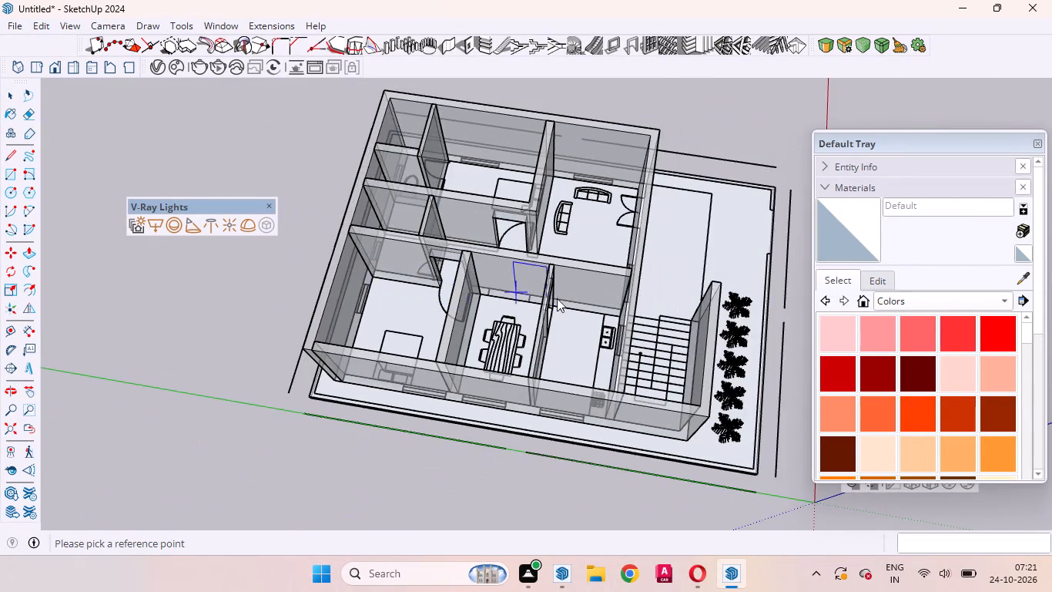
middle_click_drag(542, 310, 183, 267)
scroll(642, 358, "up", 5)
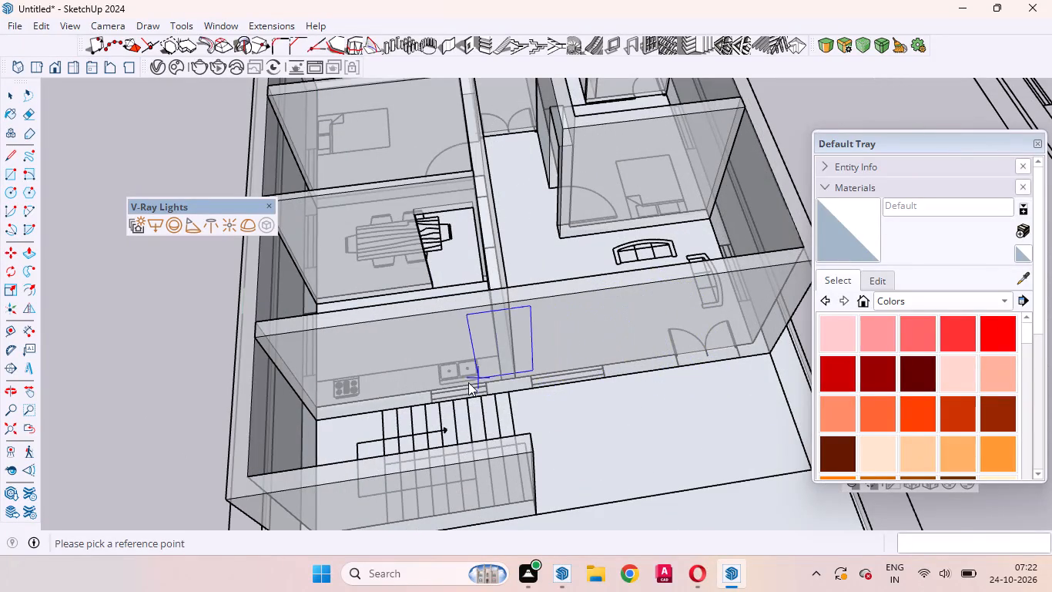
middle_click_drag(413, 291, 472, 318)
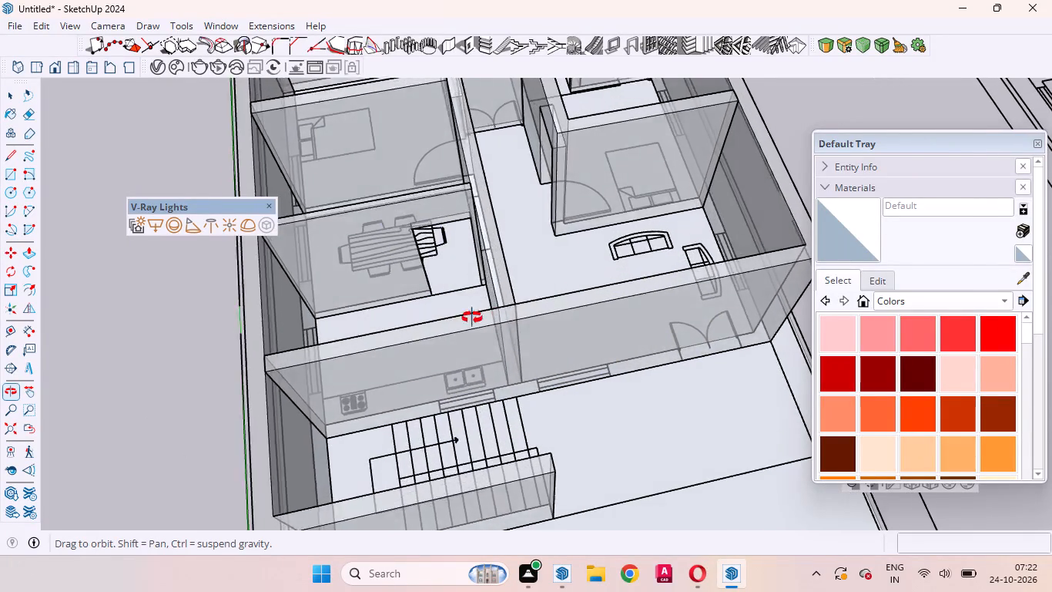
middle_click_drag(472, 318, 905, 261)
scroll(495, 354, "up", 4)
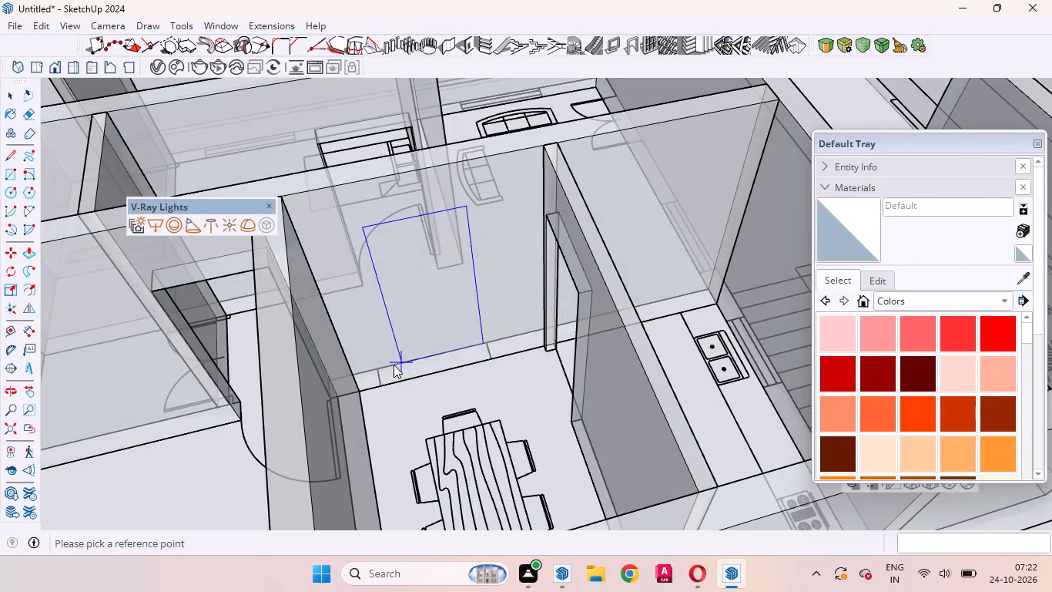
middle_click_drag(498, 350, 705, 378)
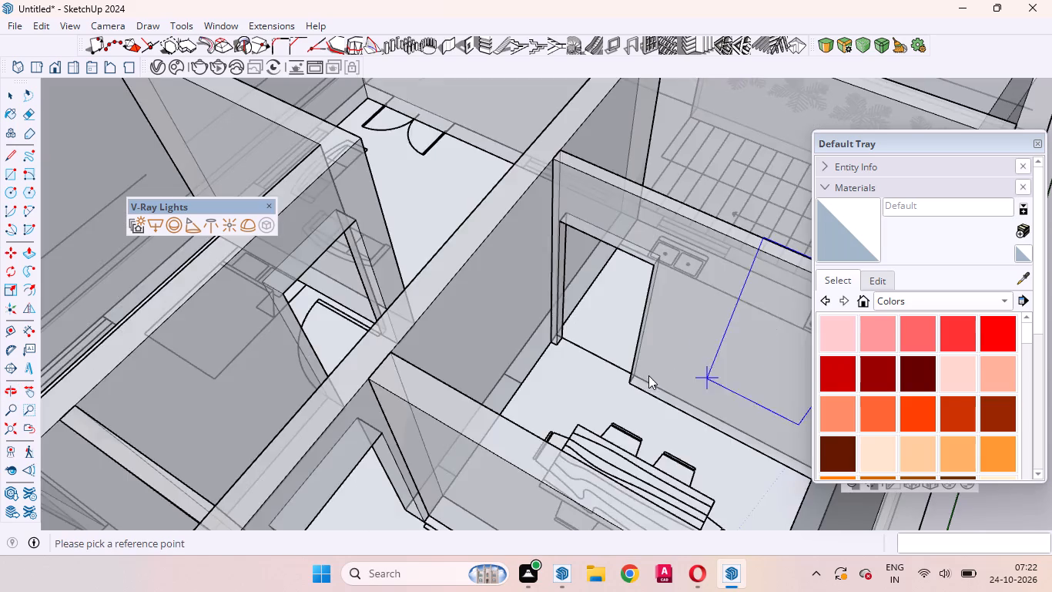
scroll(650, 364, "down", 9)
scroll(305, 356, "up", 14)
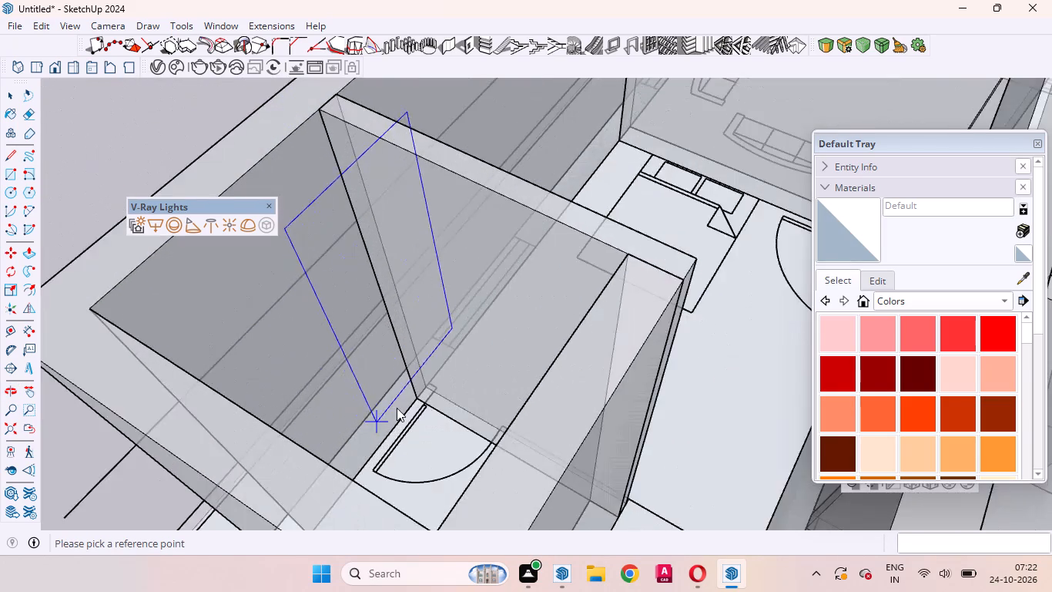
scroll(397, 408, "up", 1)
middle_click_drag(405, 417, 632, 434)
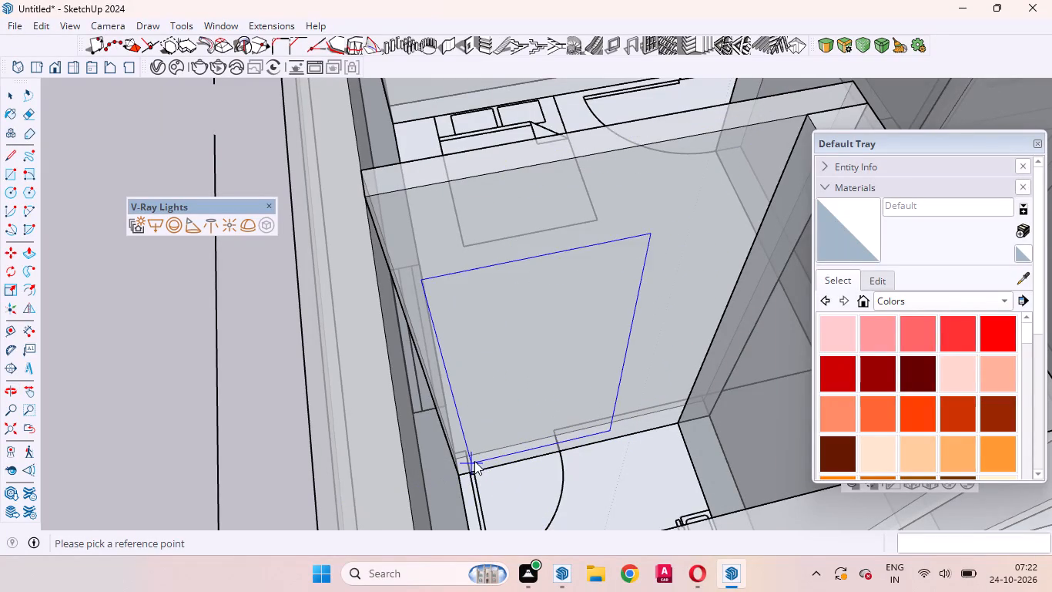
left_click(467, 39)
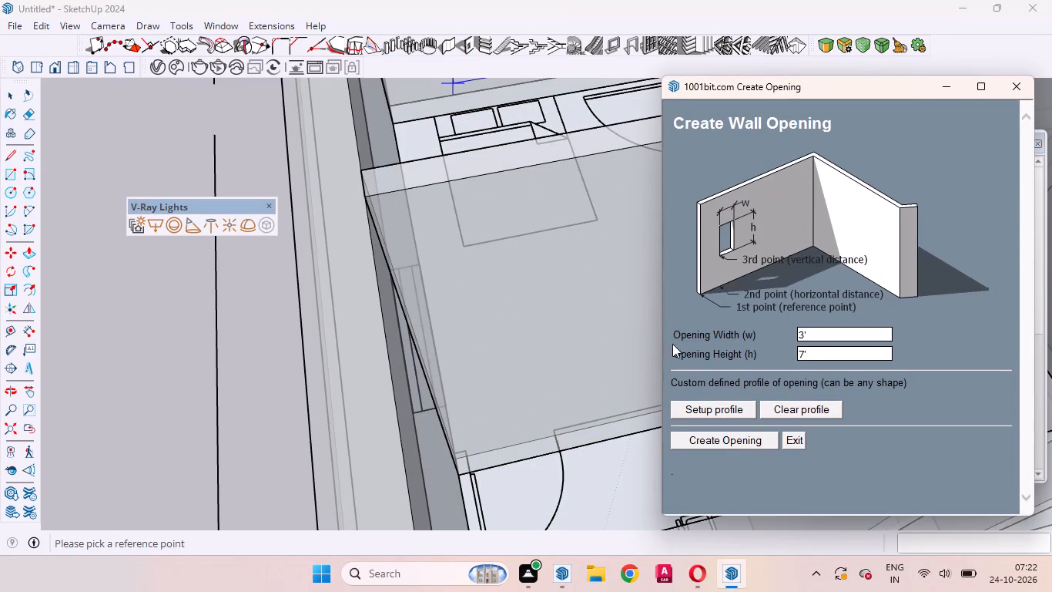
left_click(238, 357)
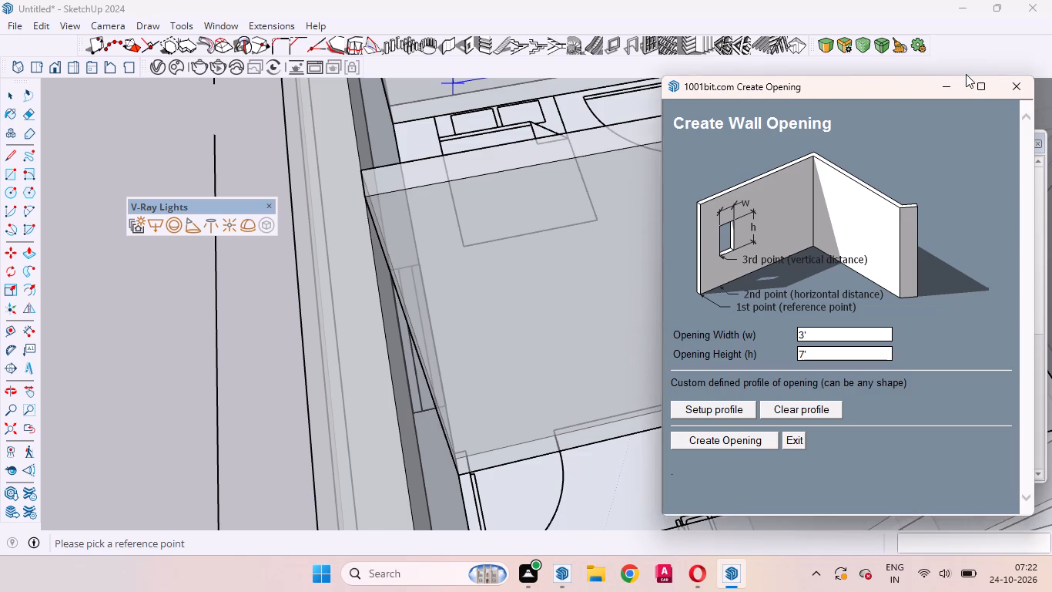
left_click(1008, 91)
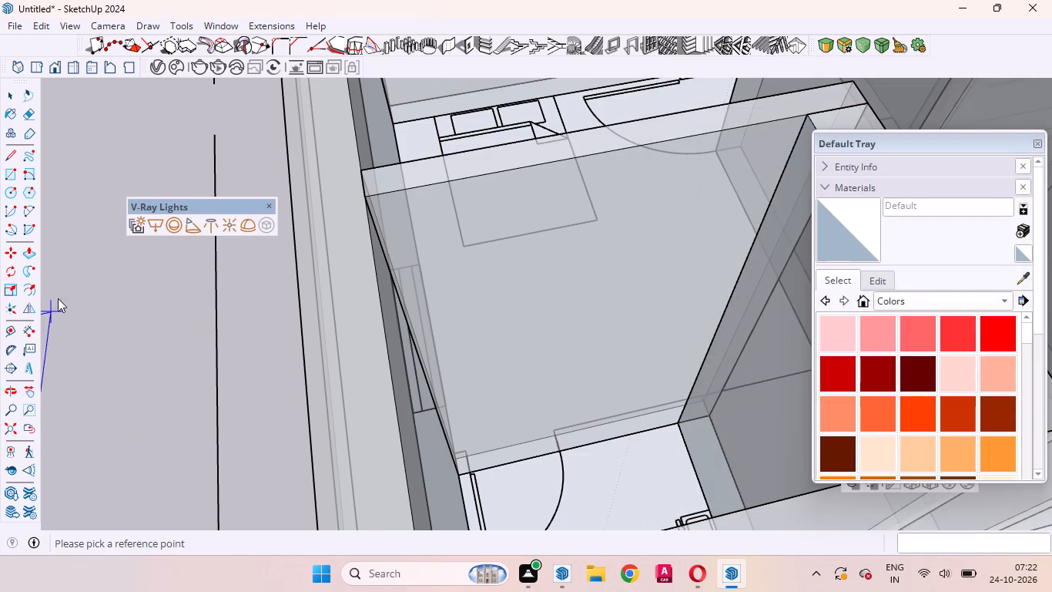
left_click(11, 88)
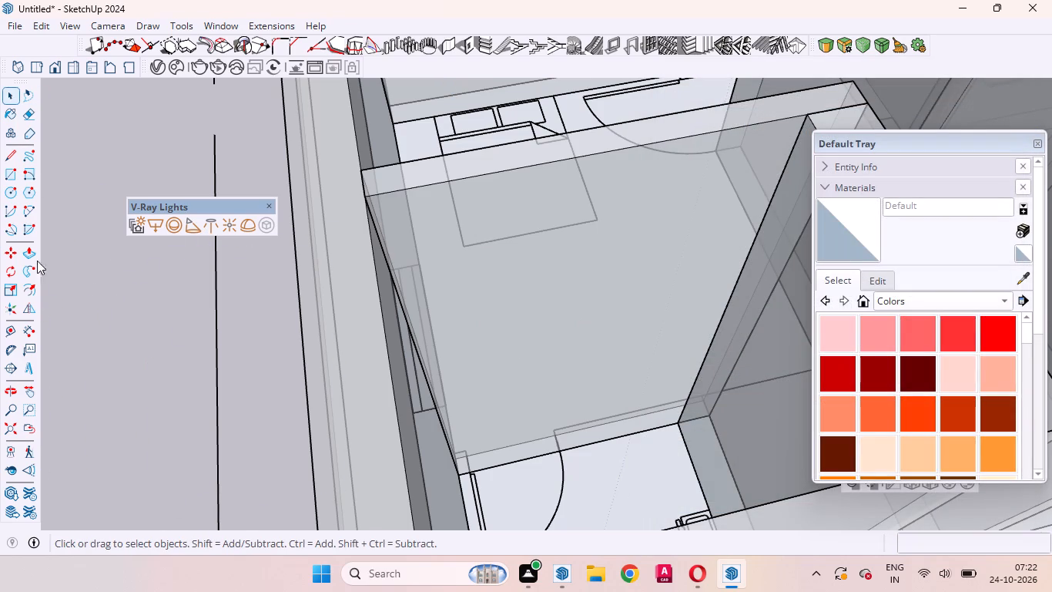
Measure the width of the doorway drawn in the dining room's passage wall with the Dimension tool.
left_click(24, 331)
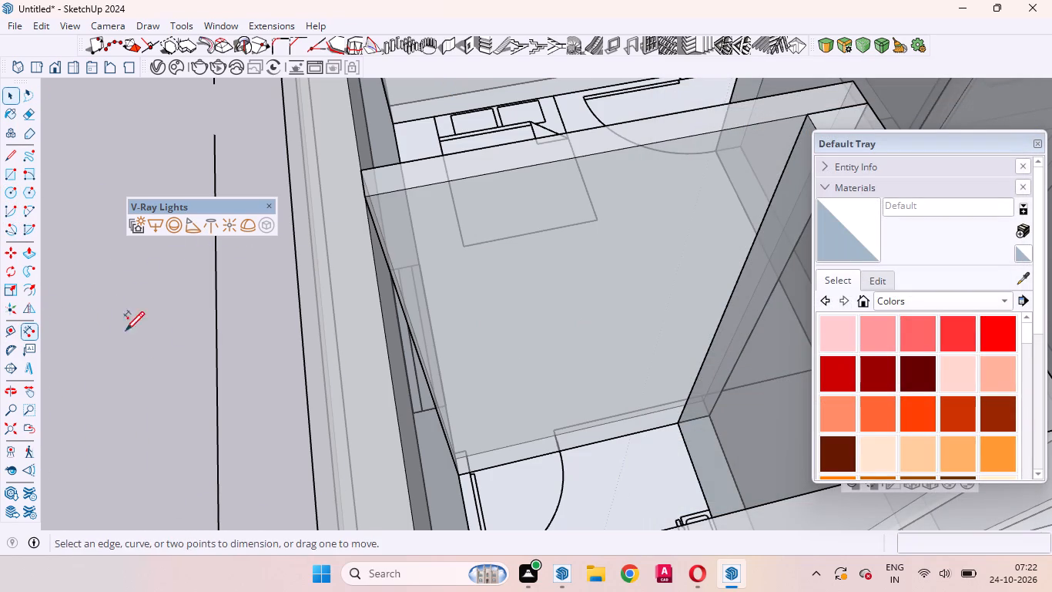
middle_click_drag(327, 359, 39, 325)
scroll(277, 344, "down", 9)
middle_click_drag(364, 368, 283, 387)
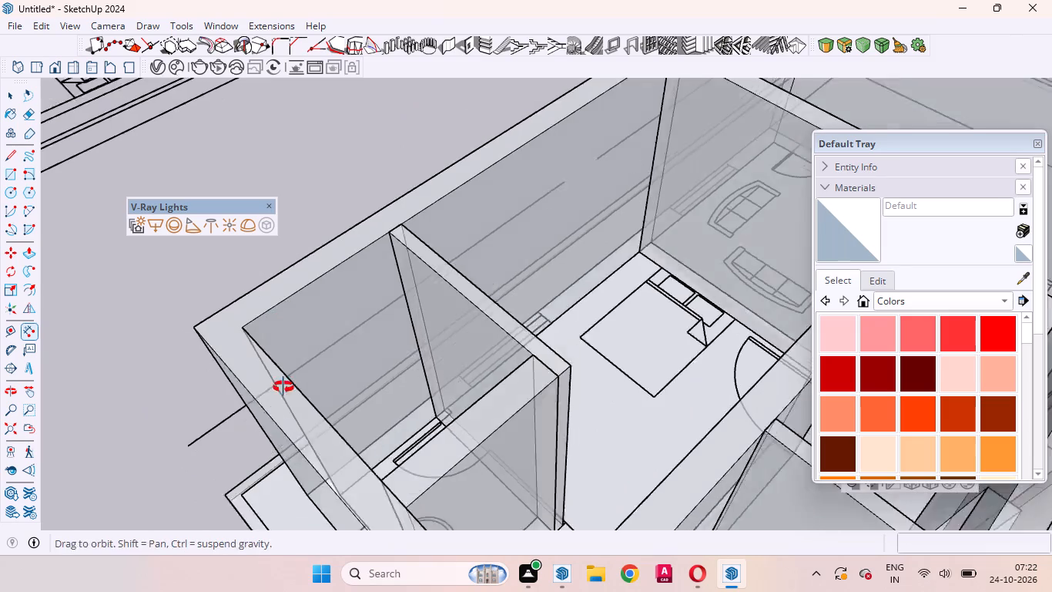
middle_click_drag(283, 387, 283, 387)
scroll(286, 368, "down", 10)
scroll(459, 374, "down", 4)
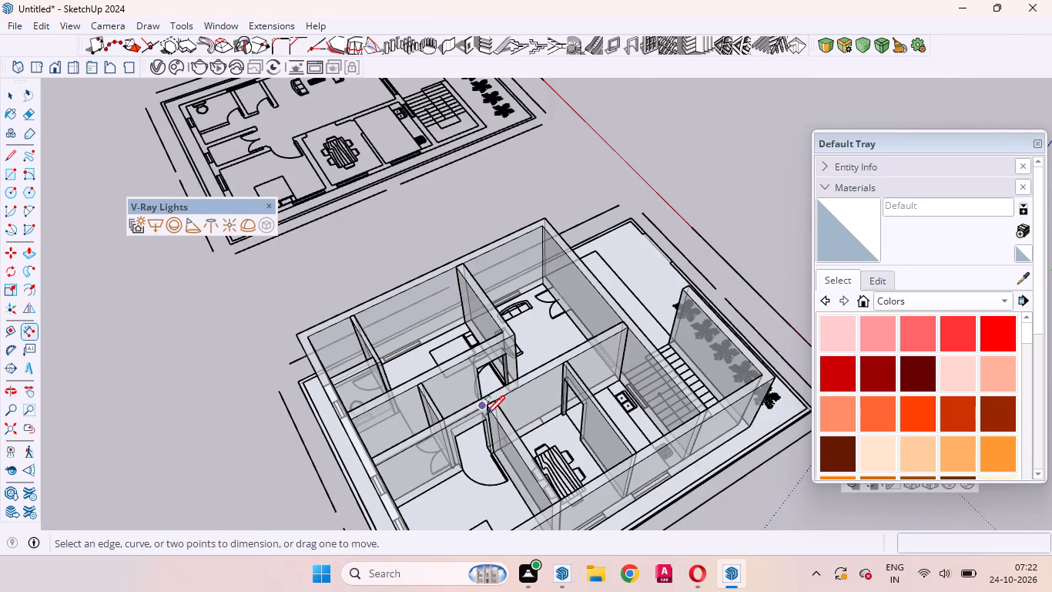
middle_click_drag(484, 416, 405, 421)
scroll(505, 438, "up", 9)
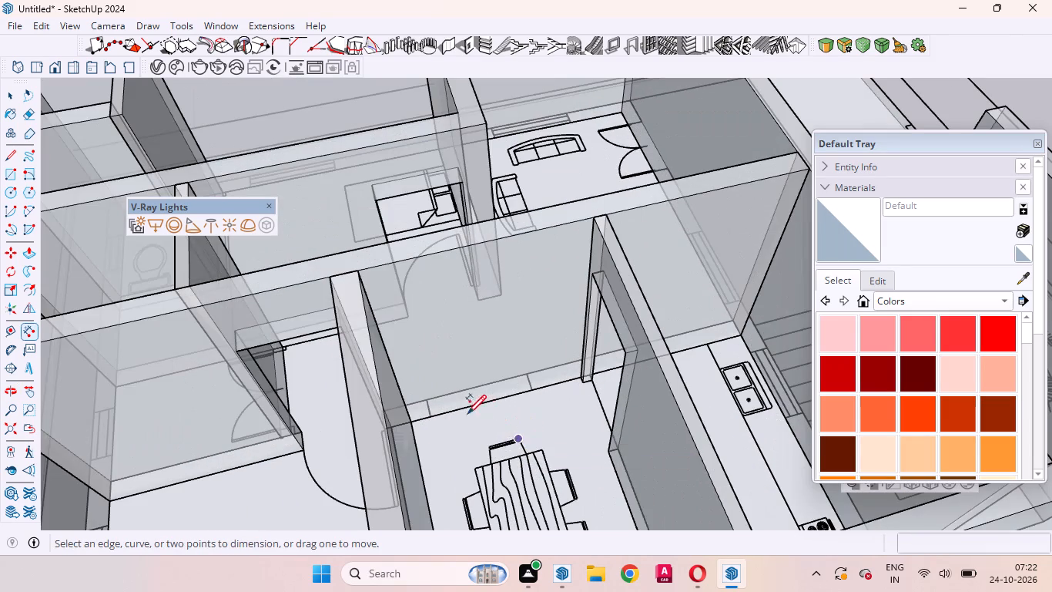
left_click(431, 414)
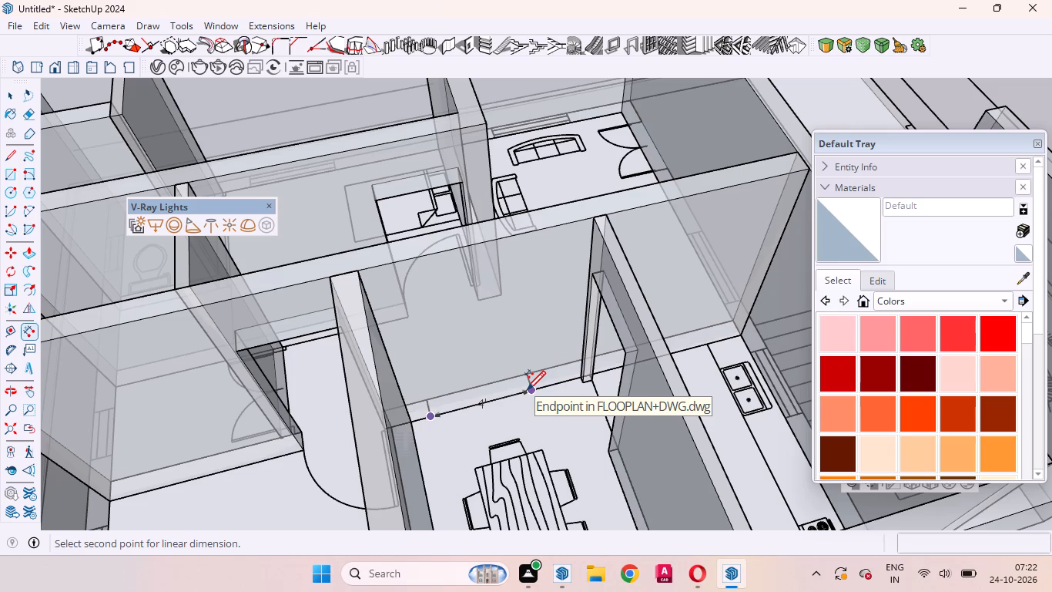
left_click(8, 99)
Cut a 4' wide by 7' high 1001bit wall opening at the doorway in the dining room's passage wall.
left_click(471, 49)
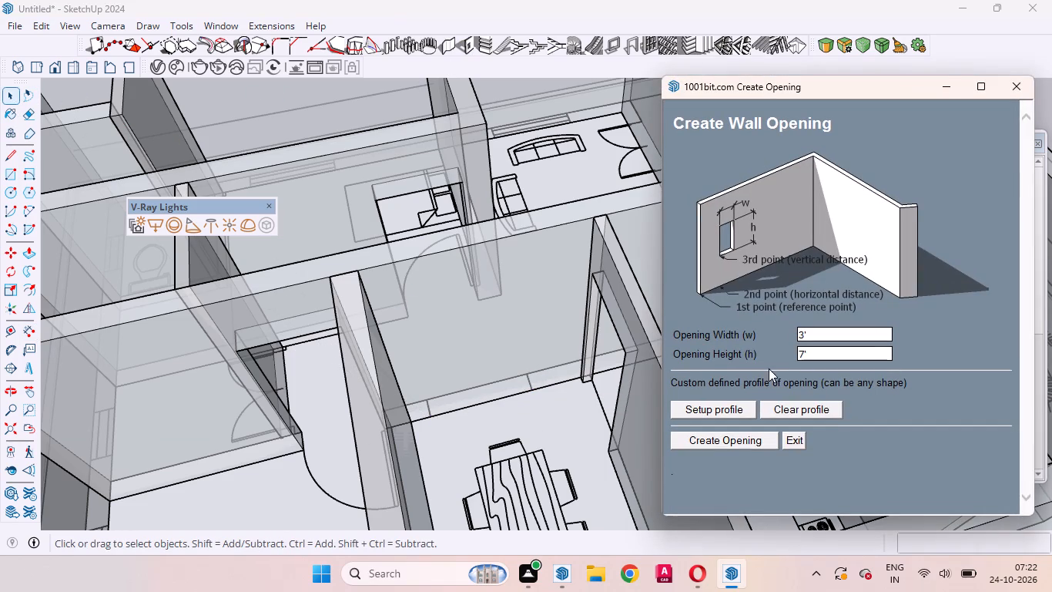
left_click(816, 335)
key("4")
key("apostrophe")
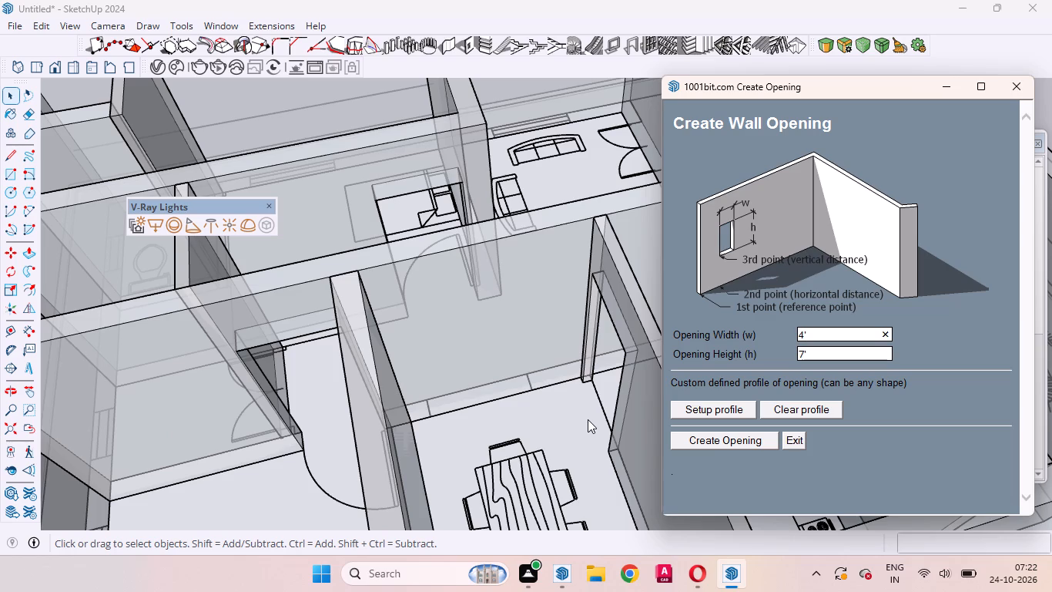
left_click(709, 438)
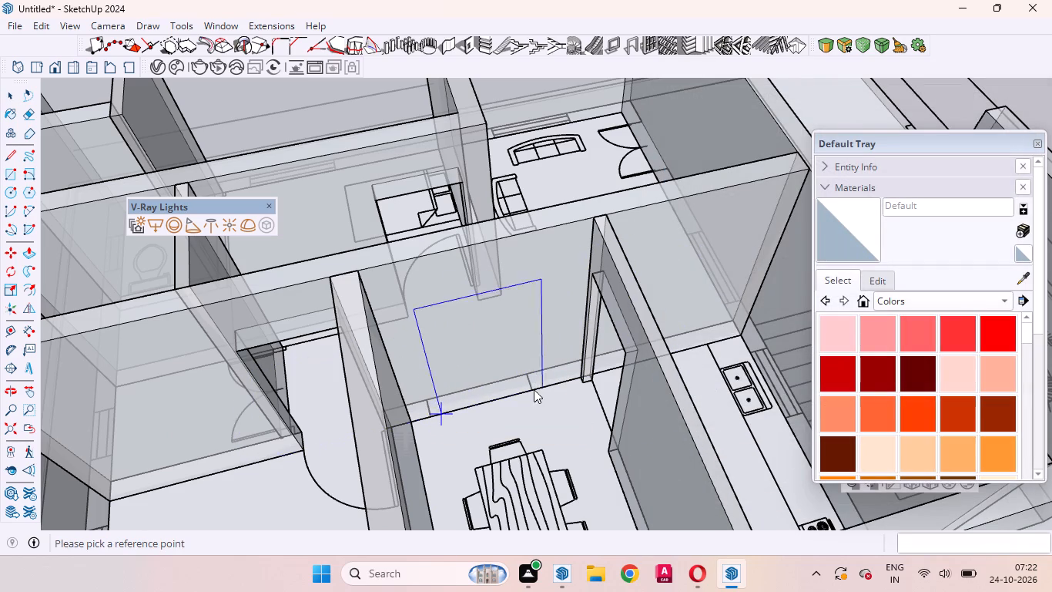
scroll(453, 441, "up", 12)
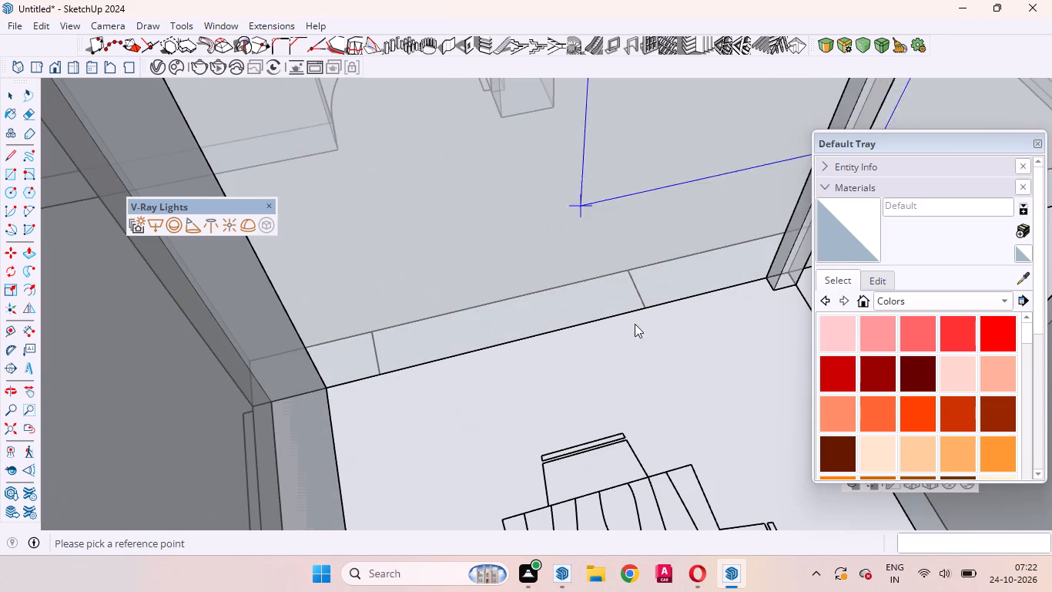
double_click(384, 378)
scroll(494, 311, "down", 8)
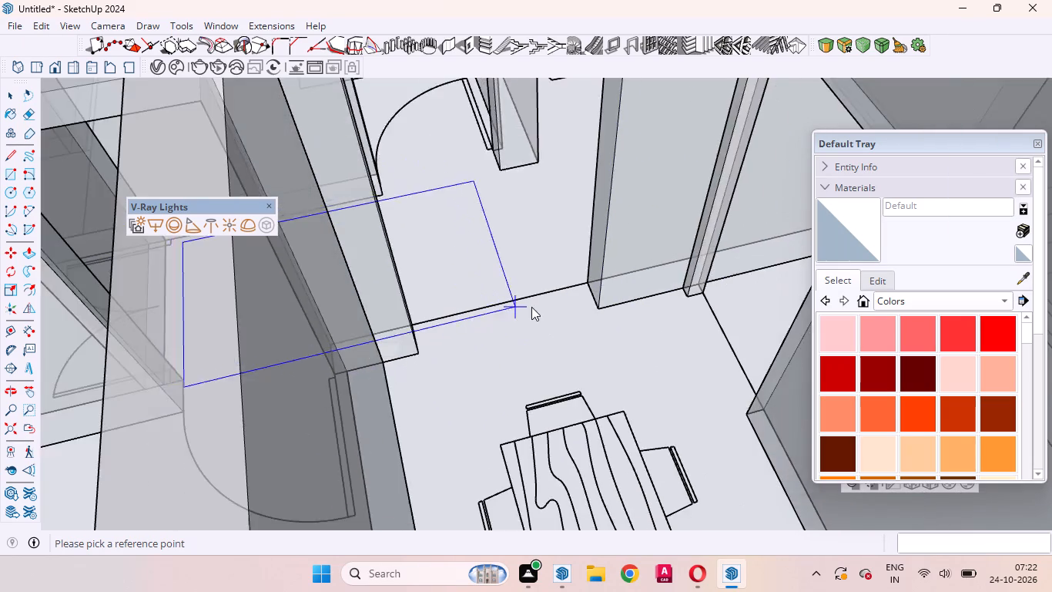
scroll(531, 307, "down", 10)
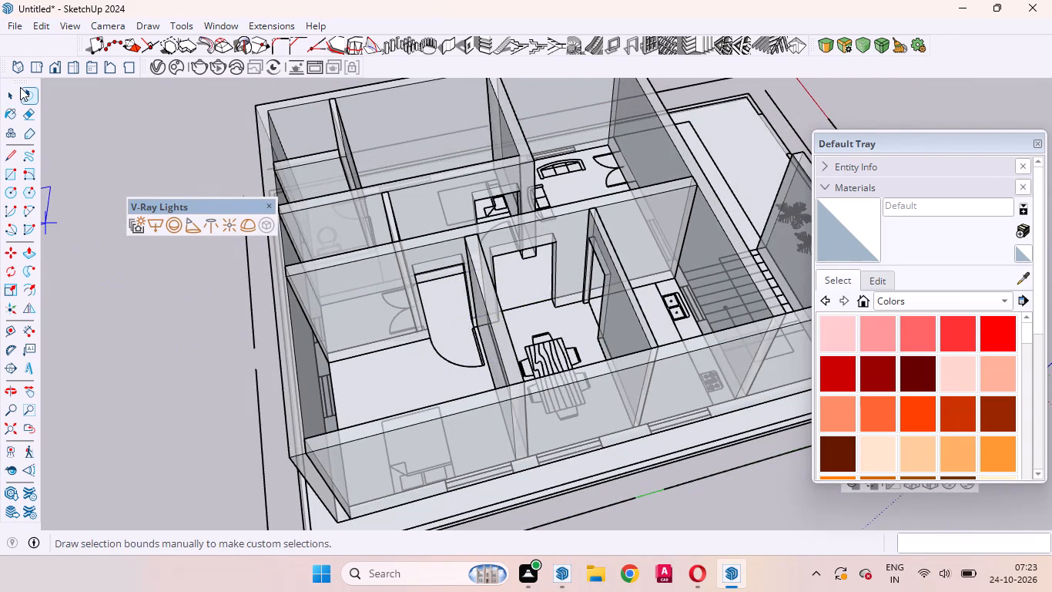
left_click(15, 96)
Measure the width of the bathroom door drawn in the wall shared with the bedroom beside the living room.
scroll(329, 139, "up", 5)
middle_click_drag(330, 214, 449, 248)
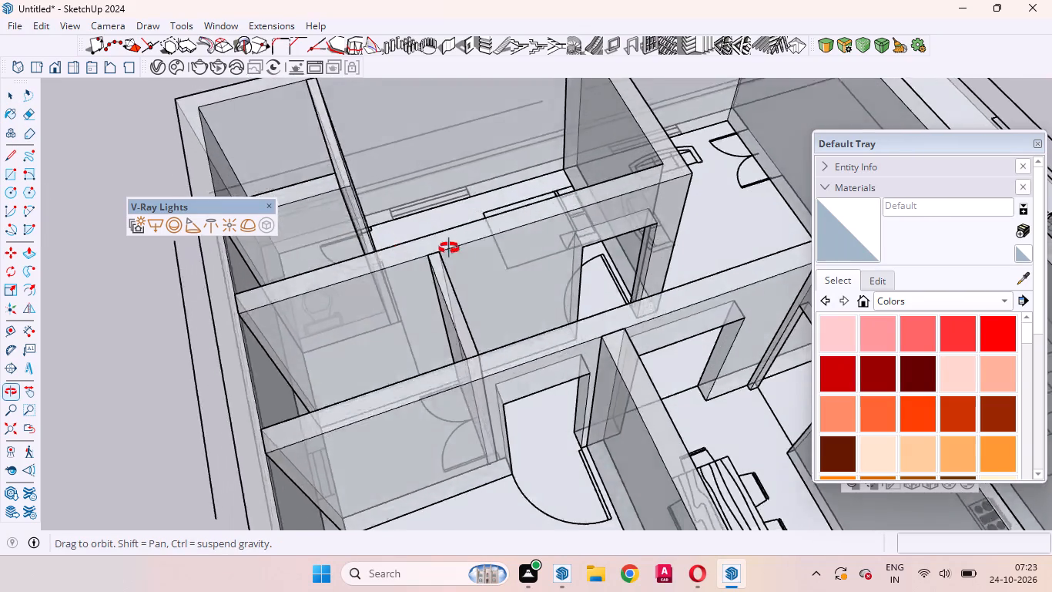
middle_click_drag(449, 248, 663, 256)
scroll(655, 254, "down", 5)
scroll(398, 327, "up", 6)
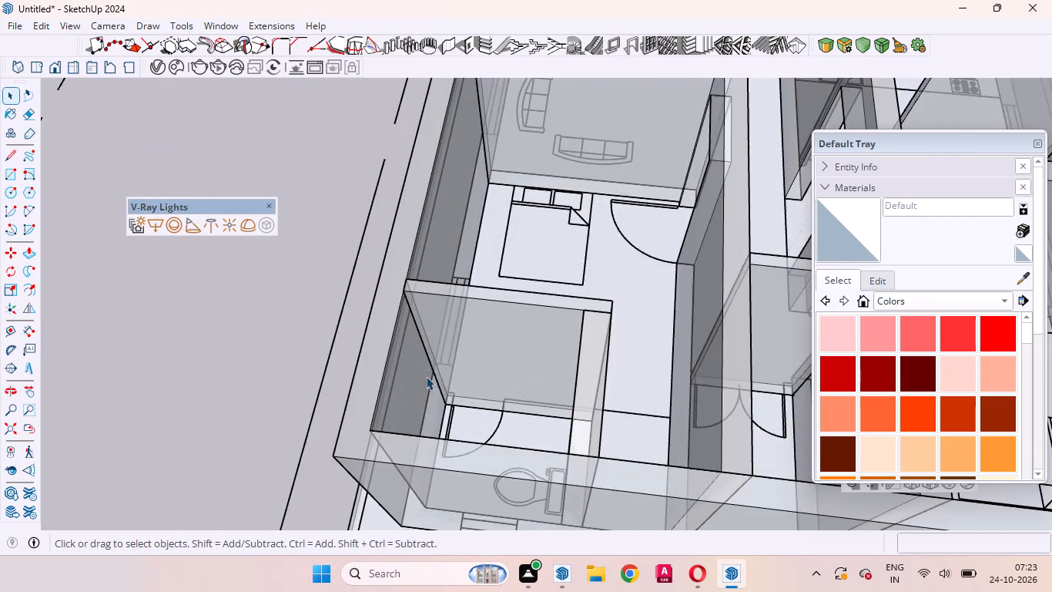
scroll(426, 376, "up", 8)
middle_click_drag(453, 429, 473, 479)
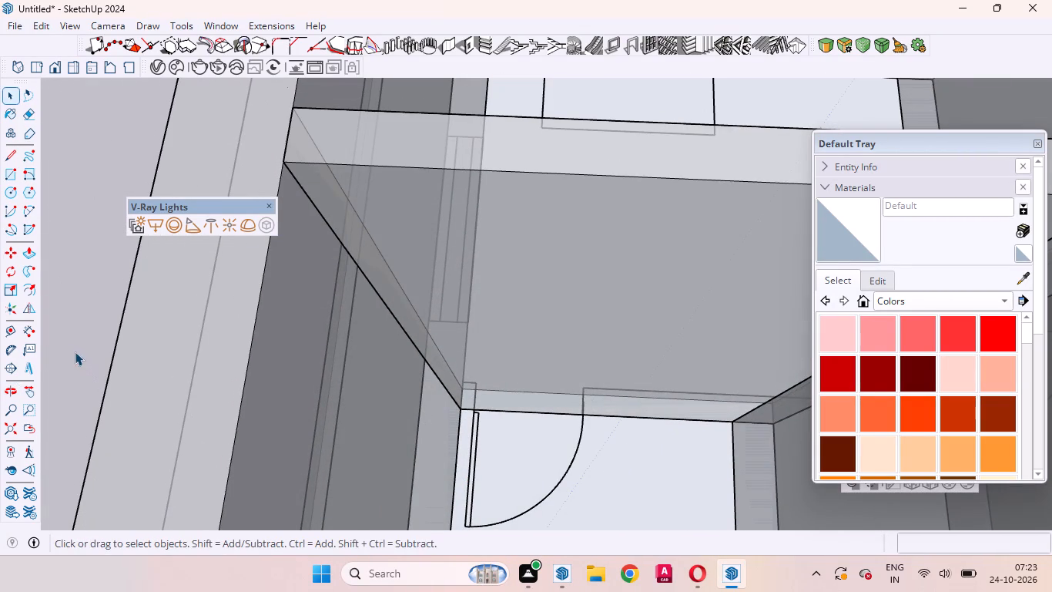
left_click(34, 332)
scroll(496, 433, "up", 5)
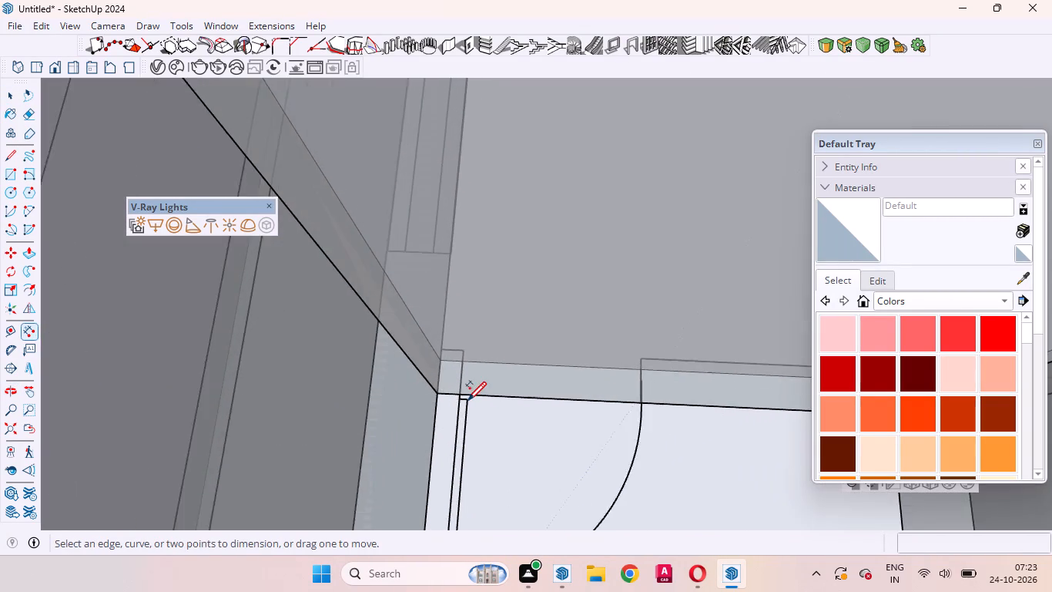
scroll(467, 399, "up", 9)
left_click(449, 386)
scroll(467, 404, "down", 2)
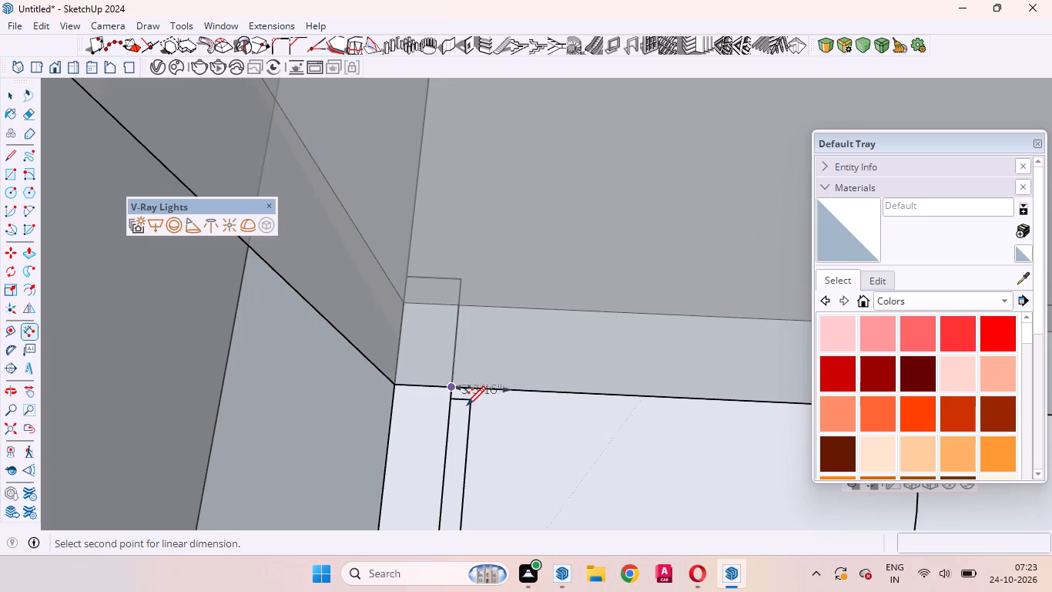
scroll(467, 404, "down", 6)
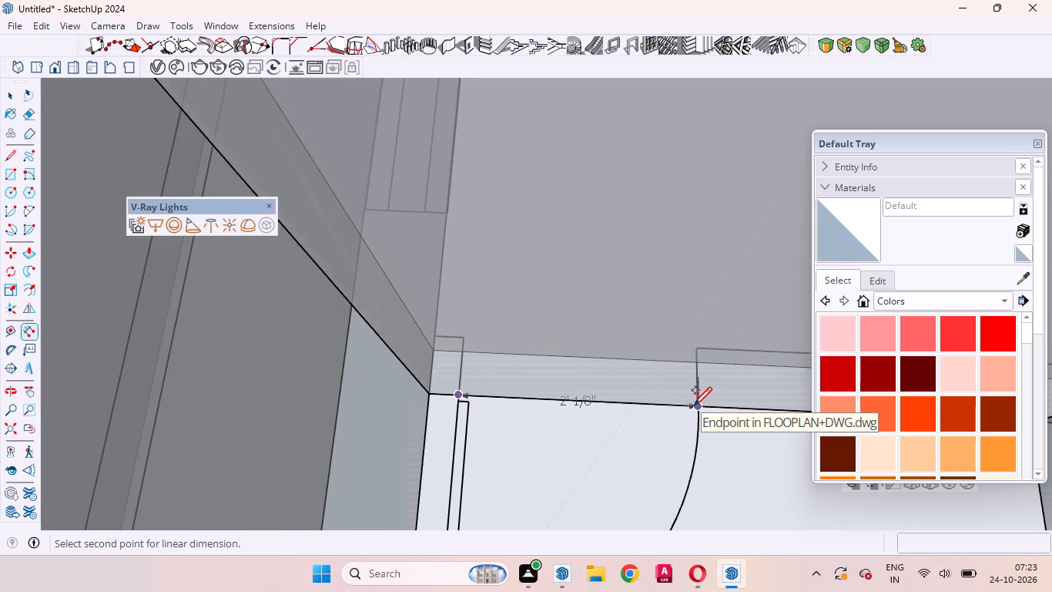
left_click(4, 92)
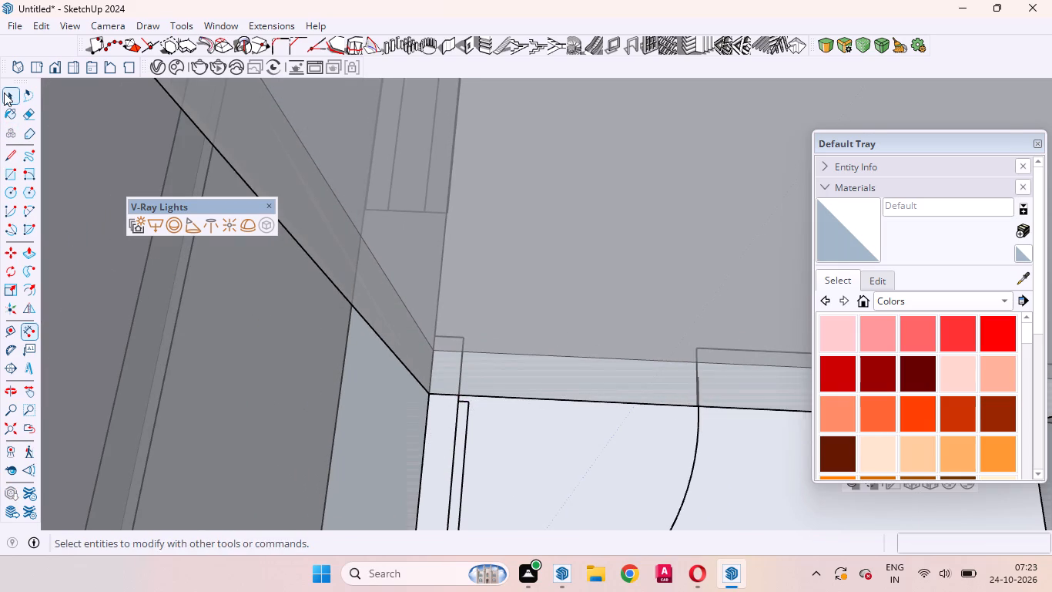
Cut a 2'2 wide by 7' high 1001bit opening at that bathroom door, starting from its jamb nearest the outer wall.
left_click(472, 43)
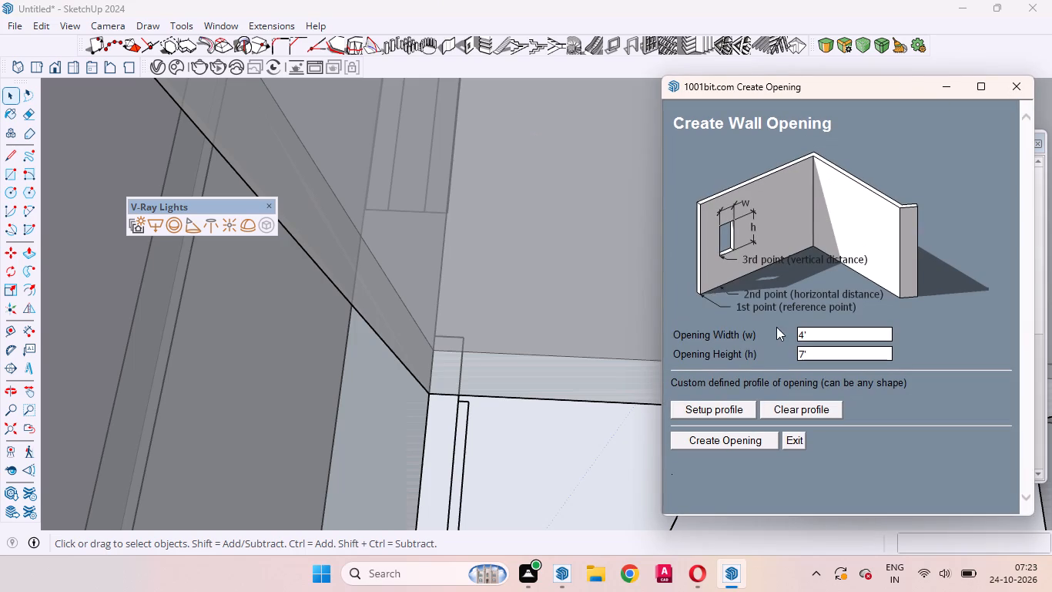
left_click(807, 338)
type("2'2")
left_click(747, 439)
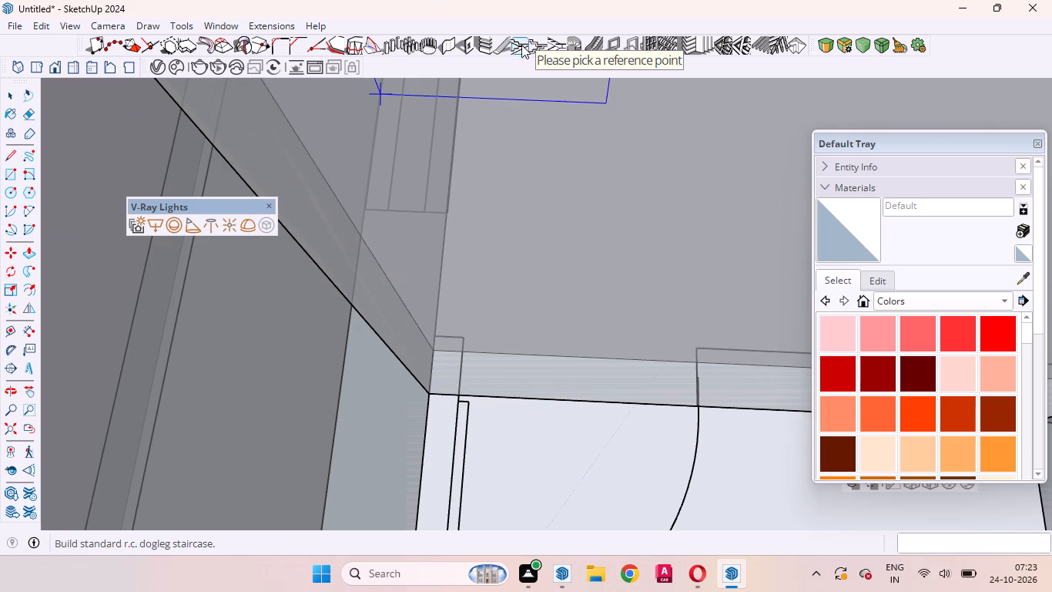
double_click(461, 394)
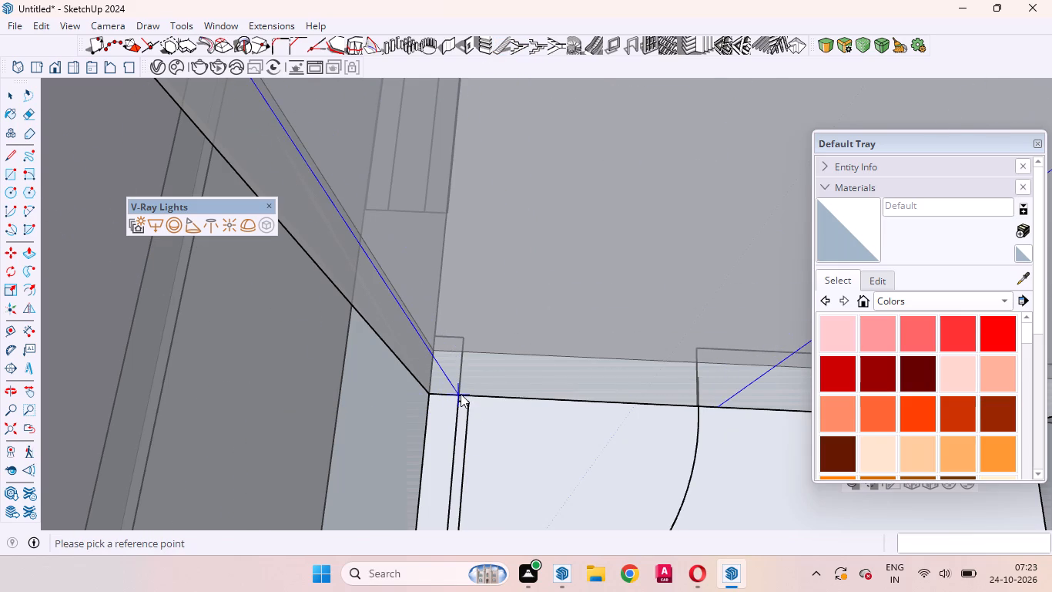
scroll(599, 362, "down", 20)
scroll(599, 362, "down", 1)
middle_click_drag(672, 398, 668, 397)
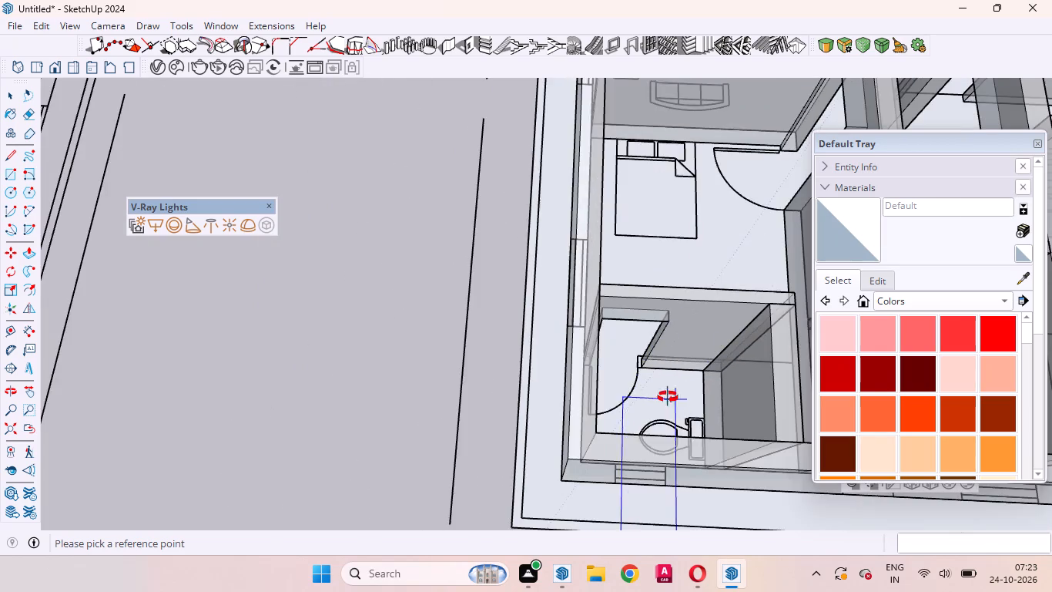
middle_click_drag(668, 397, 193, 355)
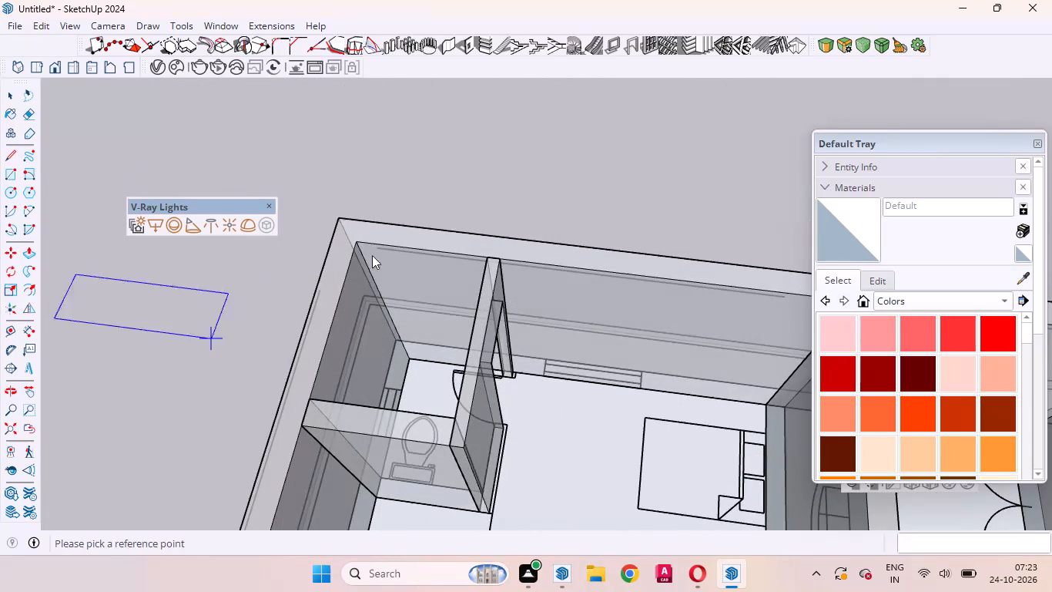
left_click(10, 92)
Measure the width of the window drawn in the living room's front wall beside the double entrance door with the Dimension tool.
scroll(617, 251, "down", 9)
scroll(603, 321, "up", 5)
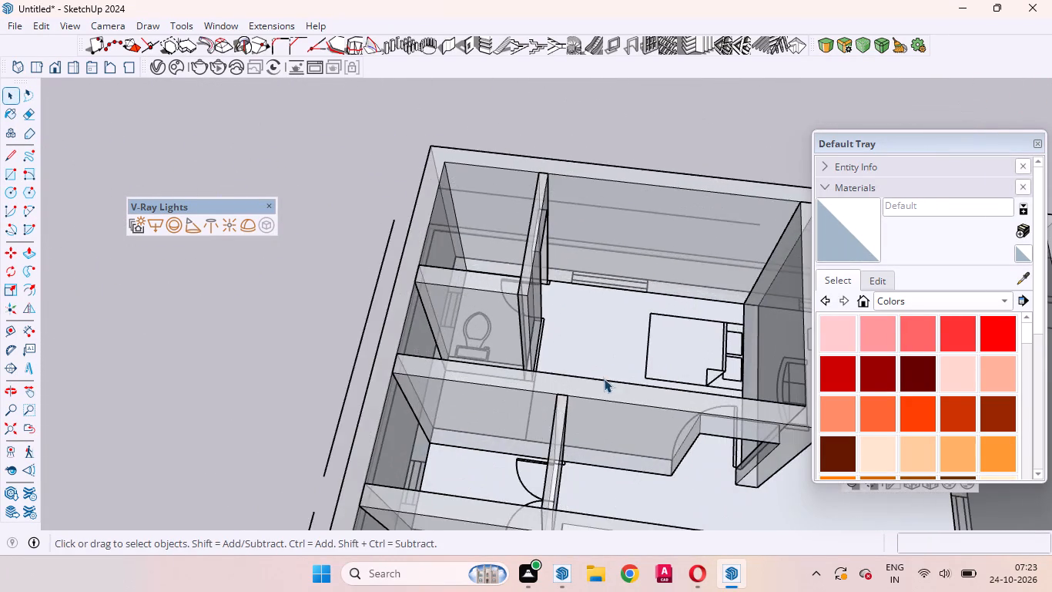
middle_click_drag(608, 382, 827, 403)
scroll(543, 318, "down", 9)
scroll(699, 444, "up", 4)
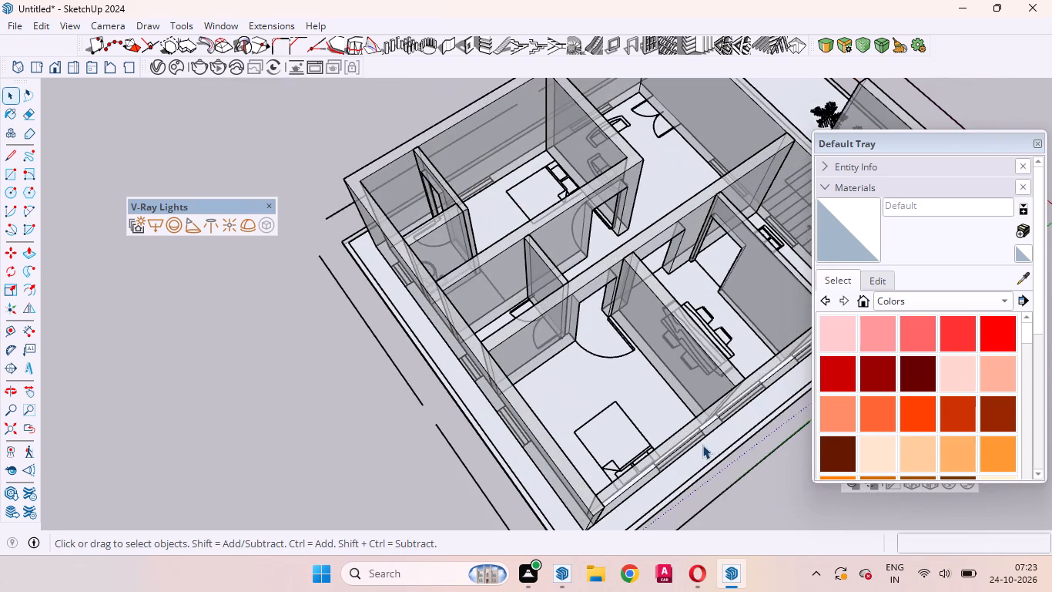
scroll(514, 407, "up", 1)
middle_click_drag(515, 408, 785, 366)
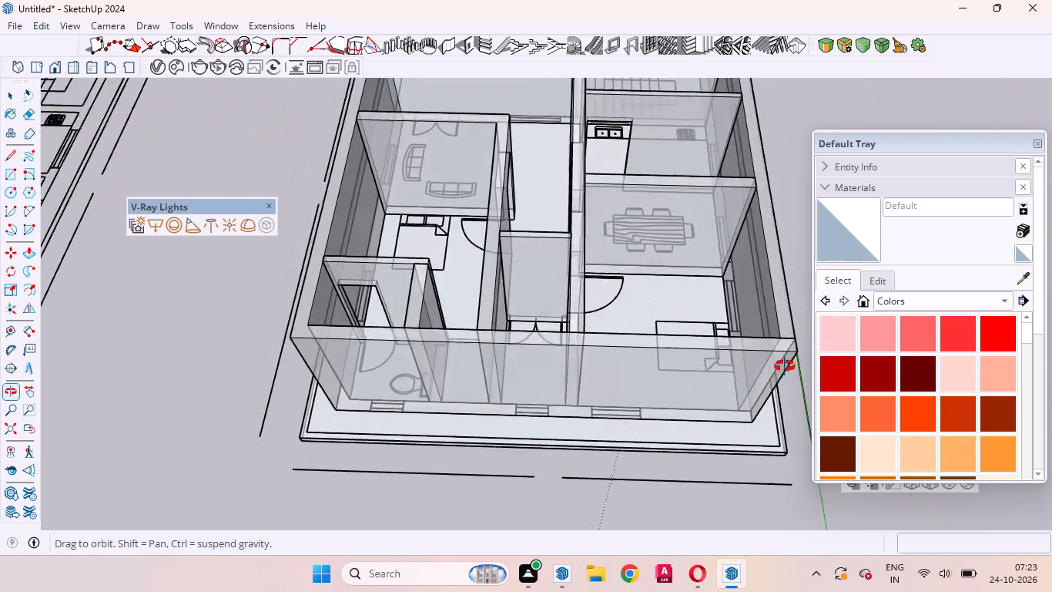
middle_click_drag(785, 366, 297, 340)
scroll(512, 338, "down", 10)
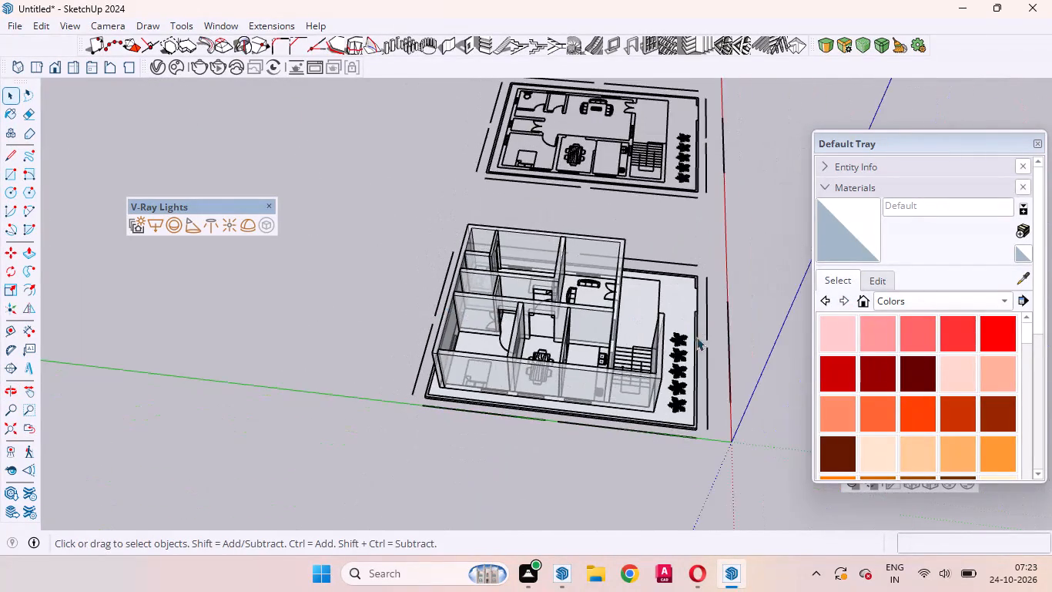
middle_click_drag(639, 365, 277, 328)
scroll(533, 338, "up", 7)
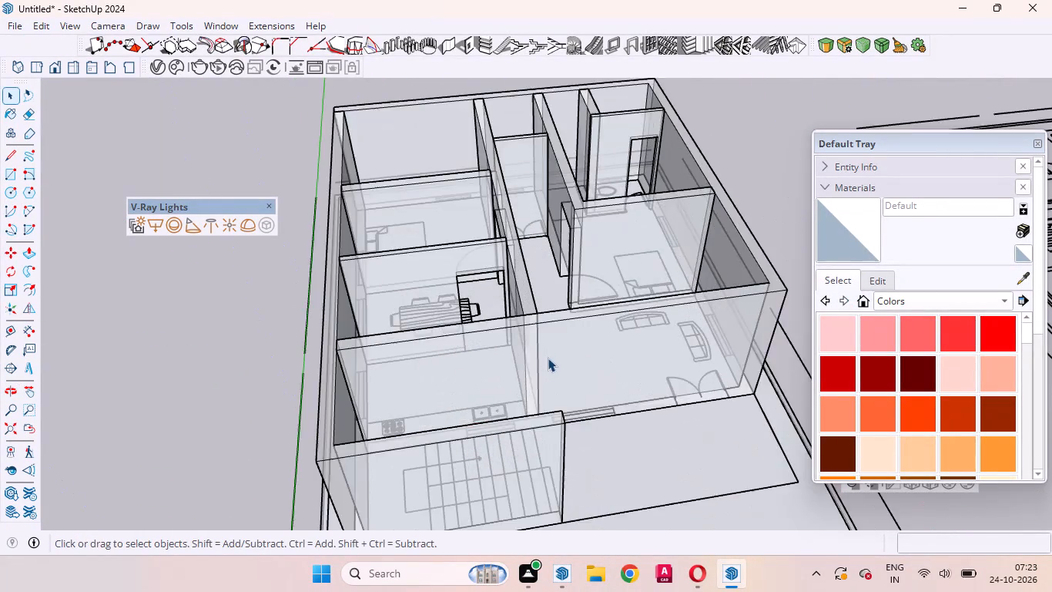
scroll(548, 358, "up", 3)
middle_click_drag(548, 386, 530, 473)
scroll(530, 473, "up", 3)
middle_click_drag(504, 481, 477, 496)
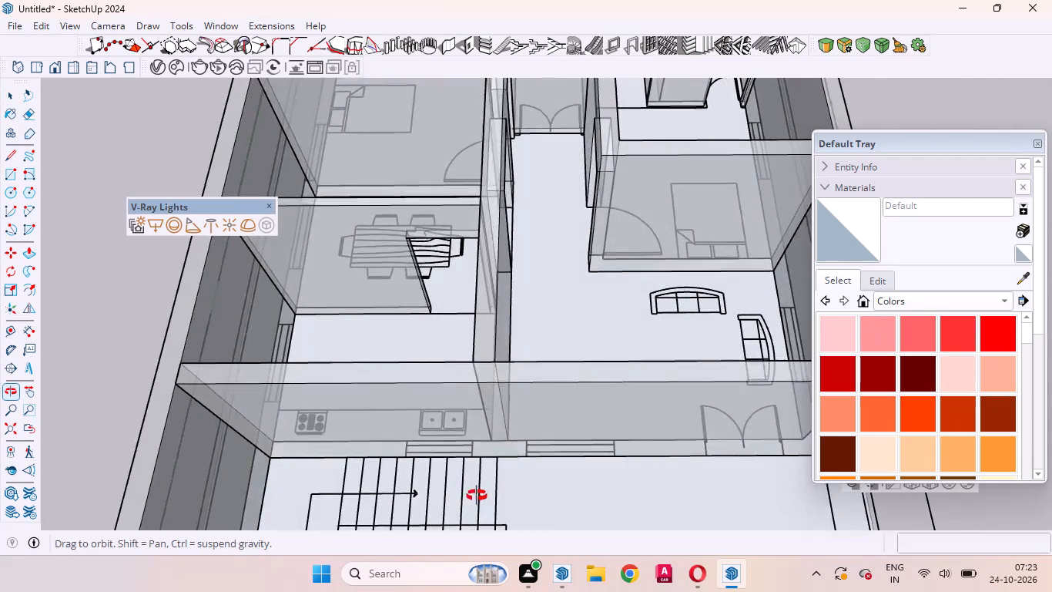
middle_click_drag(477, 496, 477, 496)
scroll(481, 496, "up", 1)
left_click(25, 338)
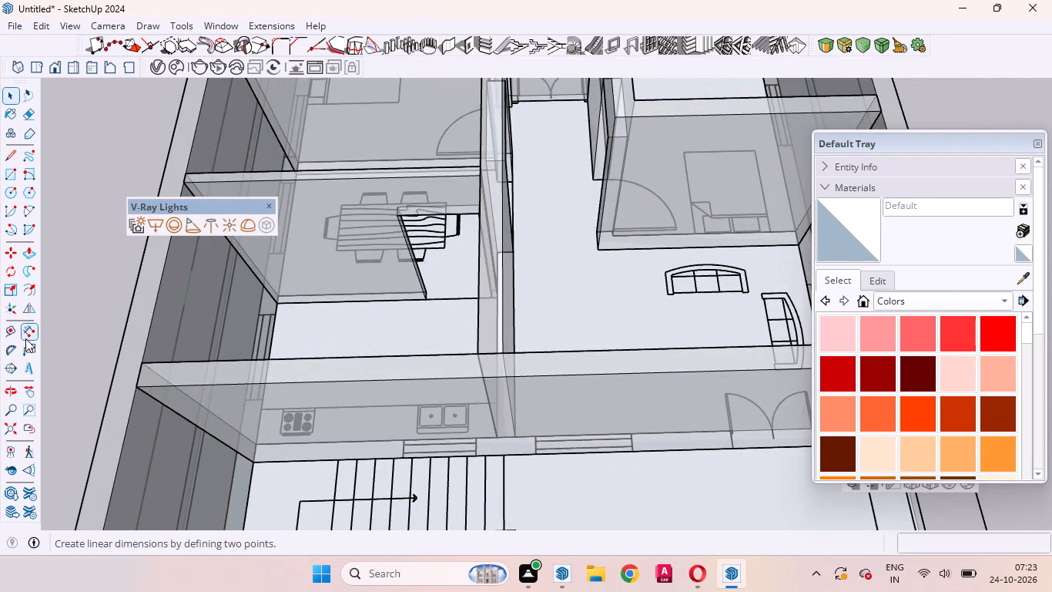
scroll(582, 458, "up", 5)
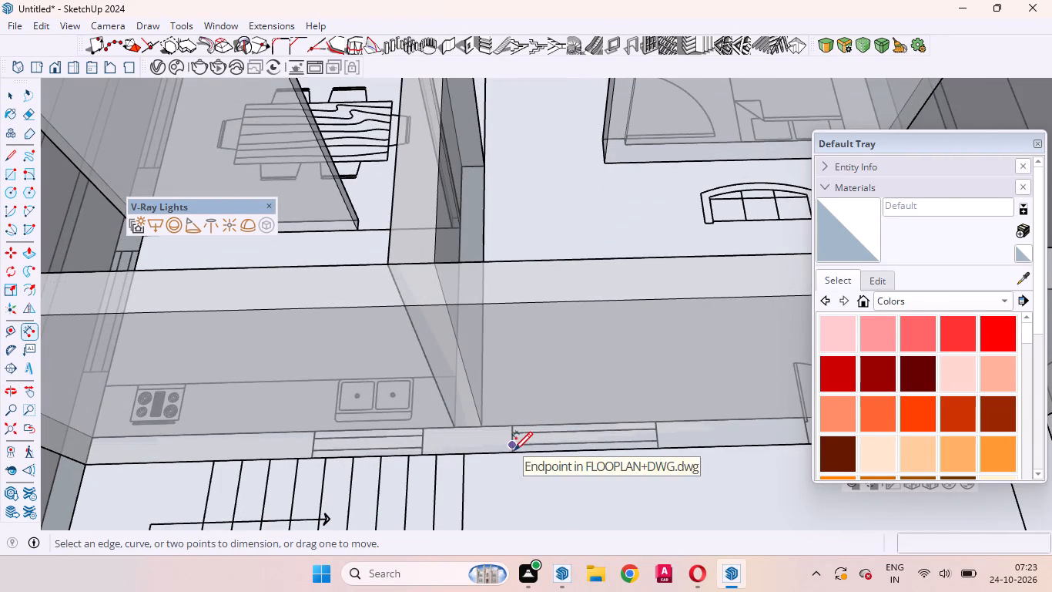
left_click(514, 452)
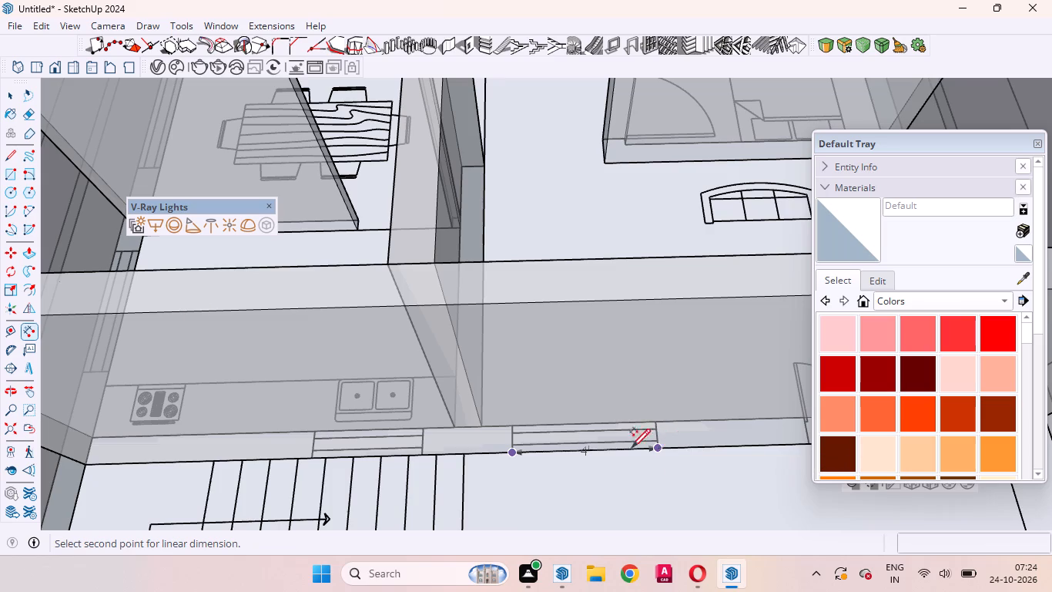
left_click(11, 92)
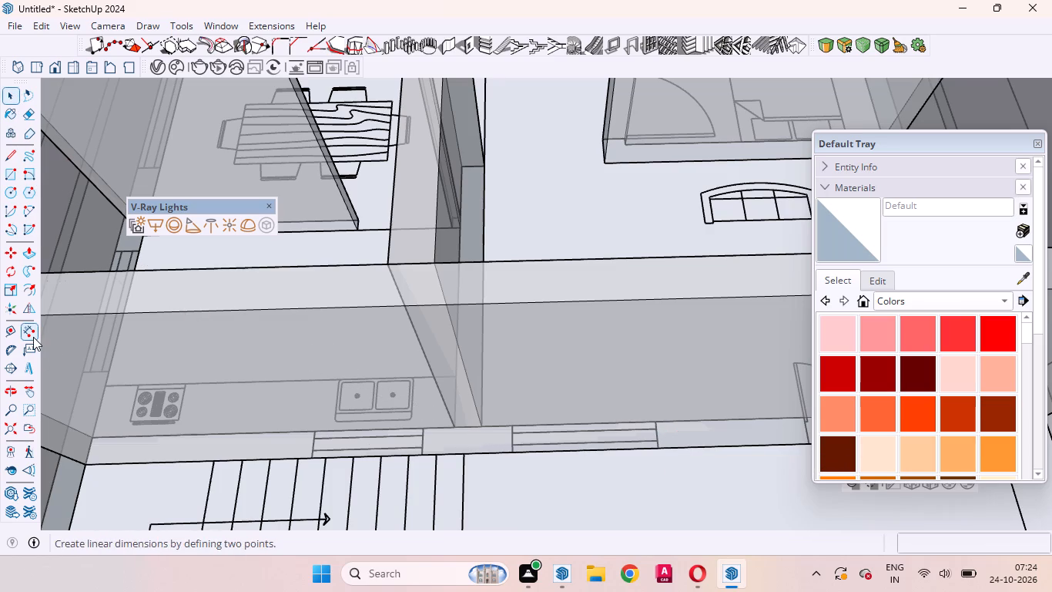
Measure the width of the kitchen window drawn in the wall facing the staircase, starting from its end nearest the living room.
left_click(32, 335)
scroll(583, 468, "down", 3)
scroll(467, 452, "up", 8)
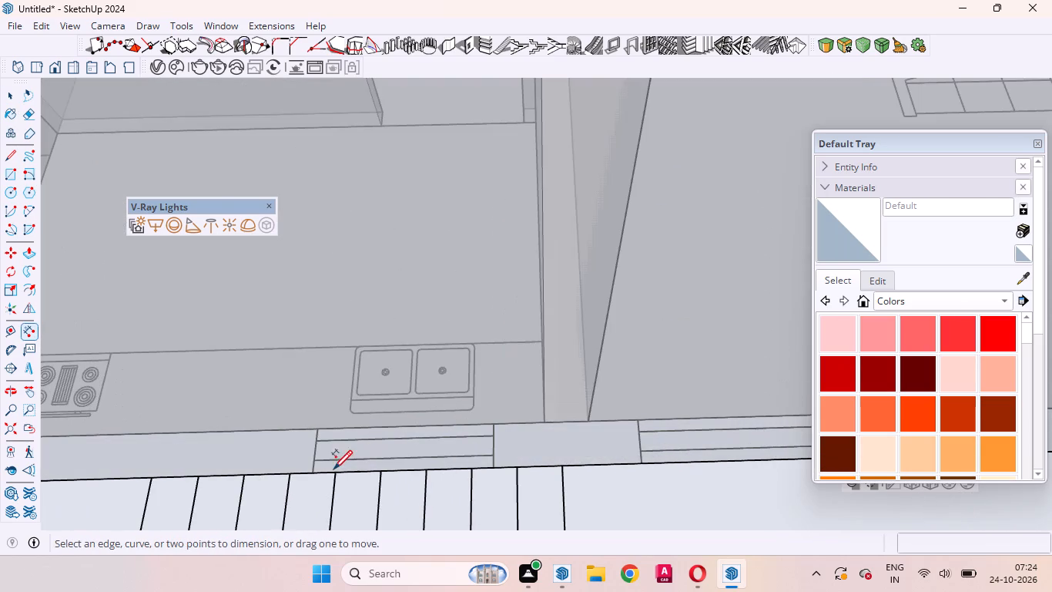
left_click(492, 466)
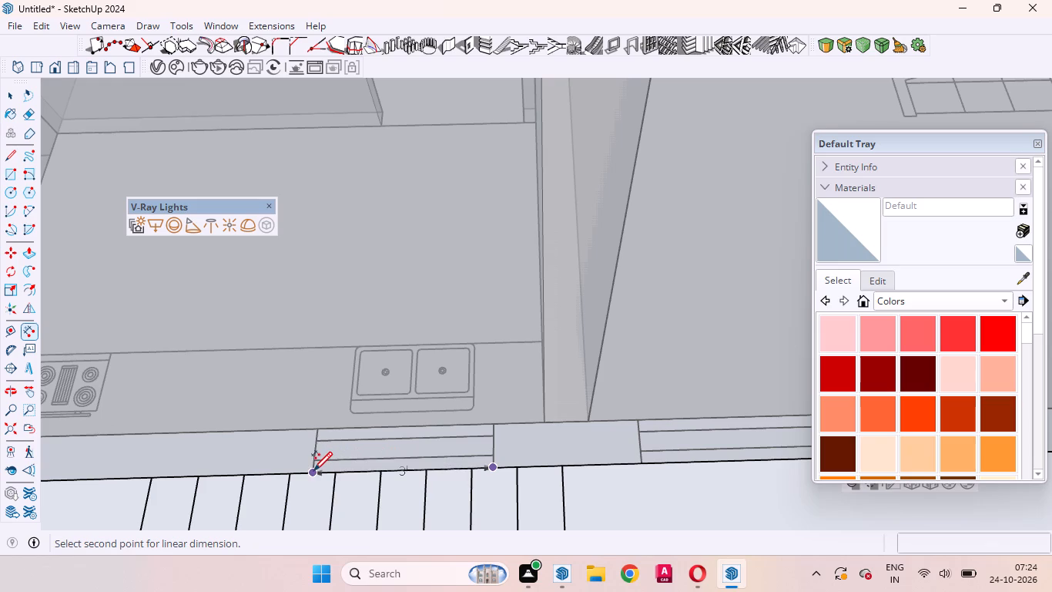
left_click(11, 96)
Configure the 1001bit wall opening as 4' wide by 4' high for the windows and start placing it.
scroll(487, 462, "down", 14)
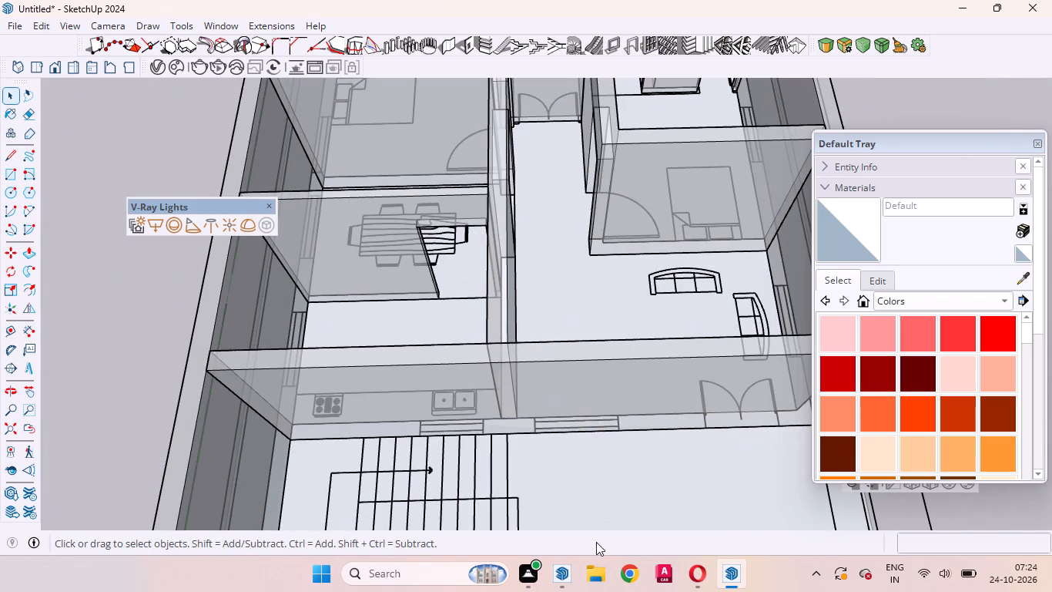
left_click(471, 39)
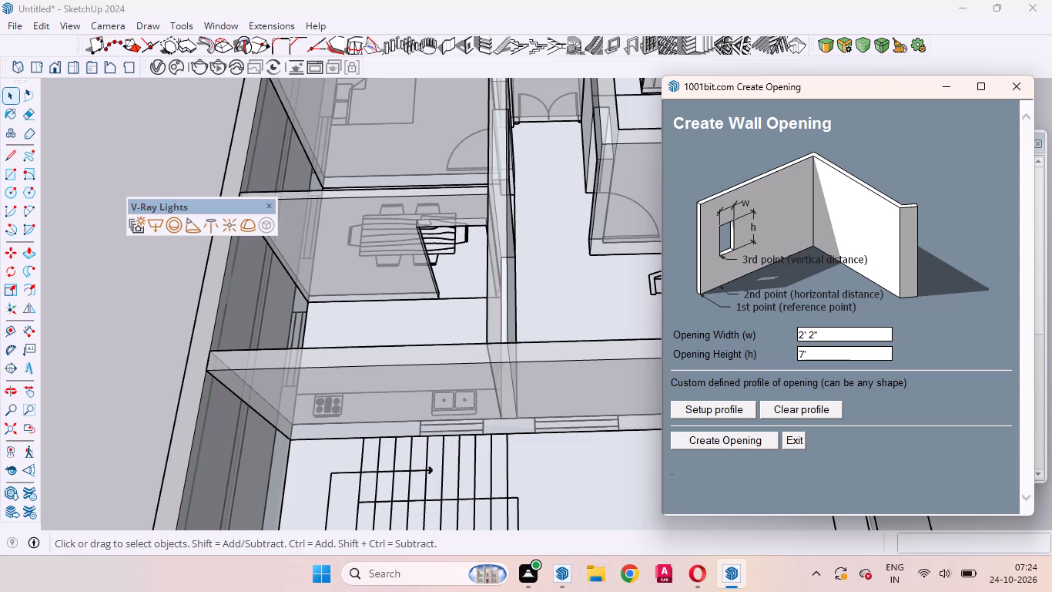
left_click(833, 338)
type("4'")
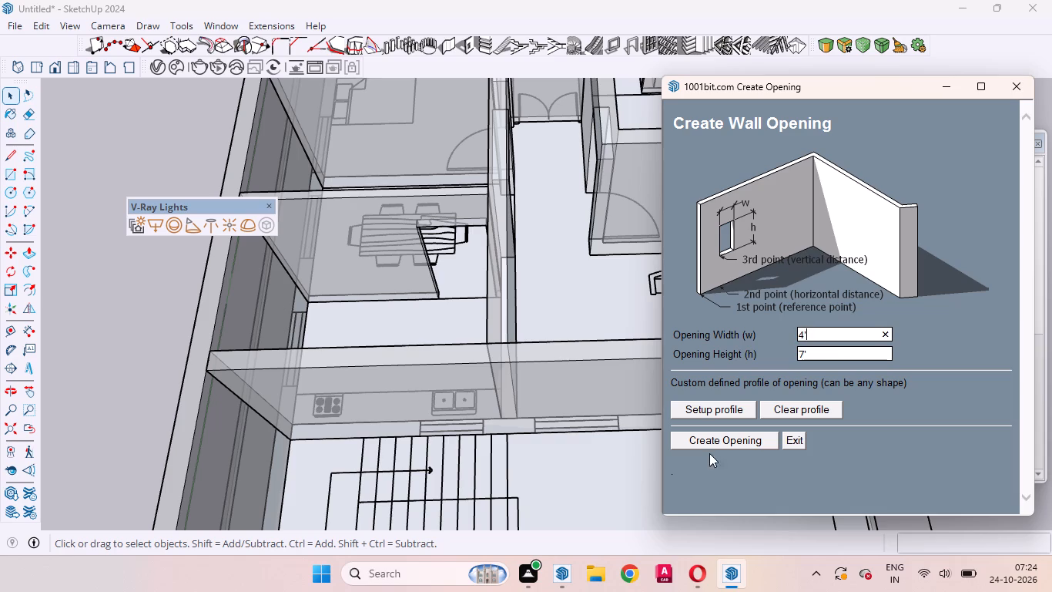
left_click(746, 439)
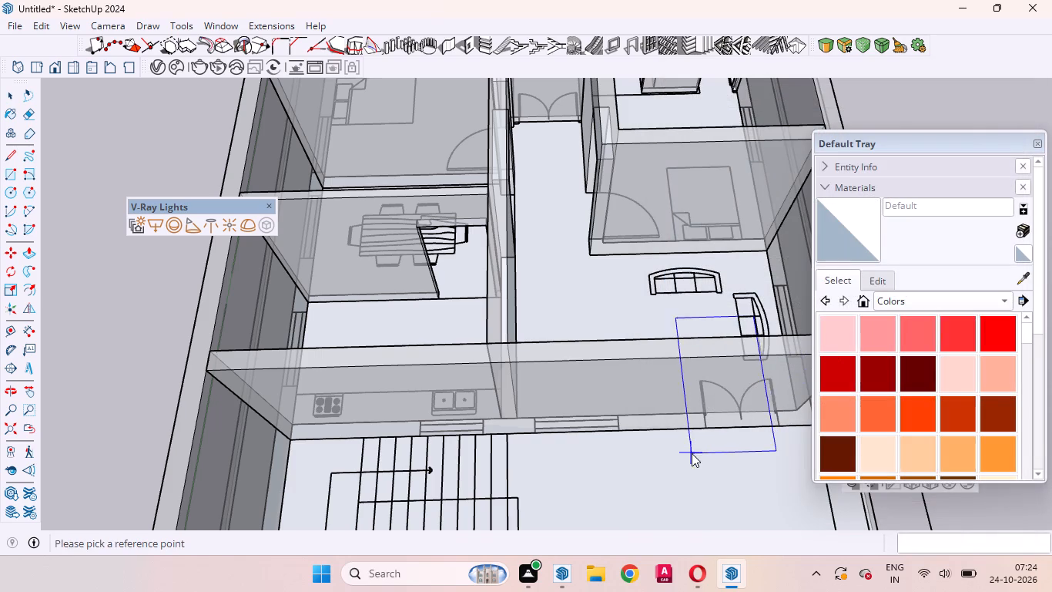
key("space")
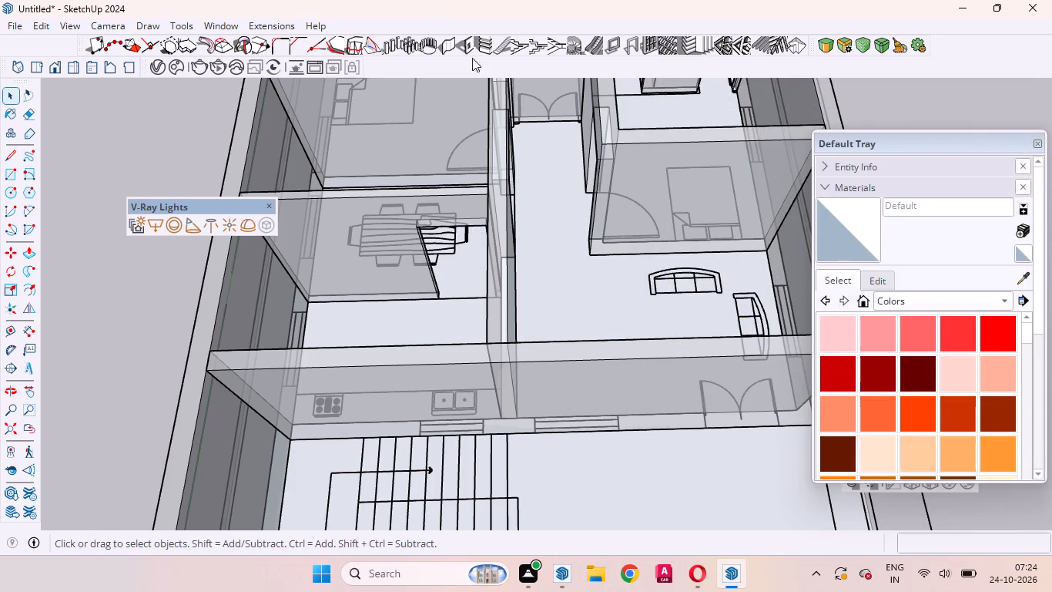
left_click(471, 52)
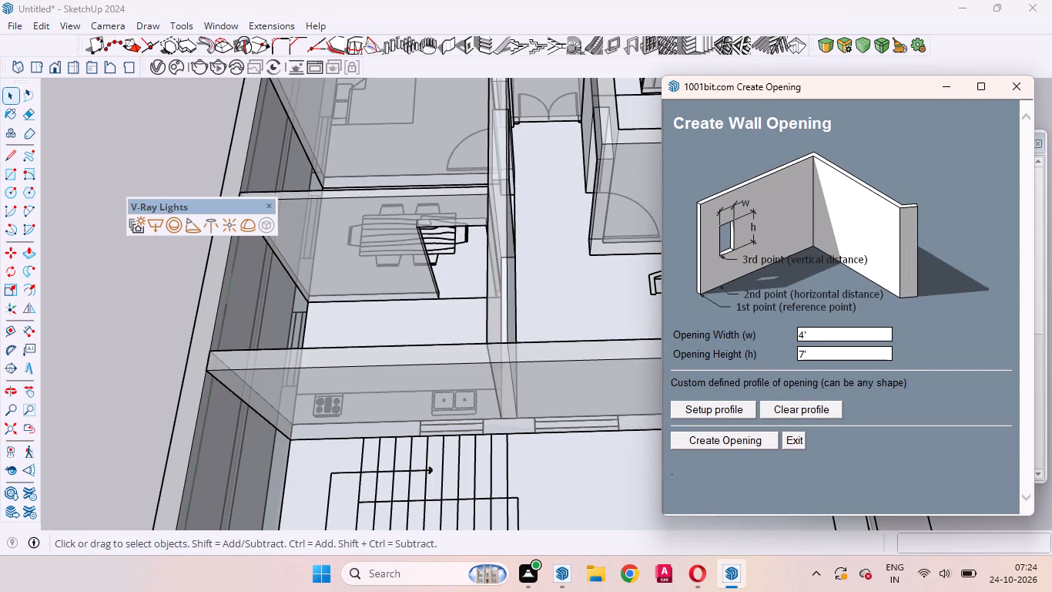
left_click(826, 355)
type("5'")
key("BackSpace")
key("BackSpace")
type("4'")
left_click(729, 439)
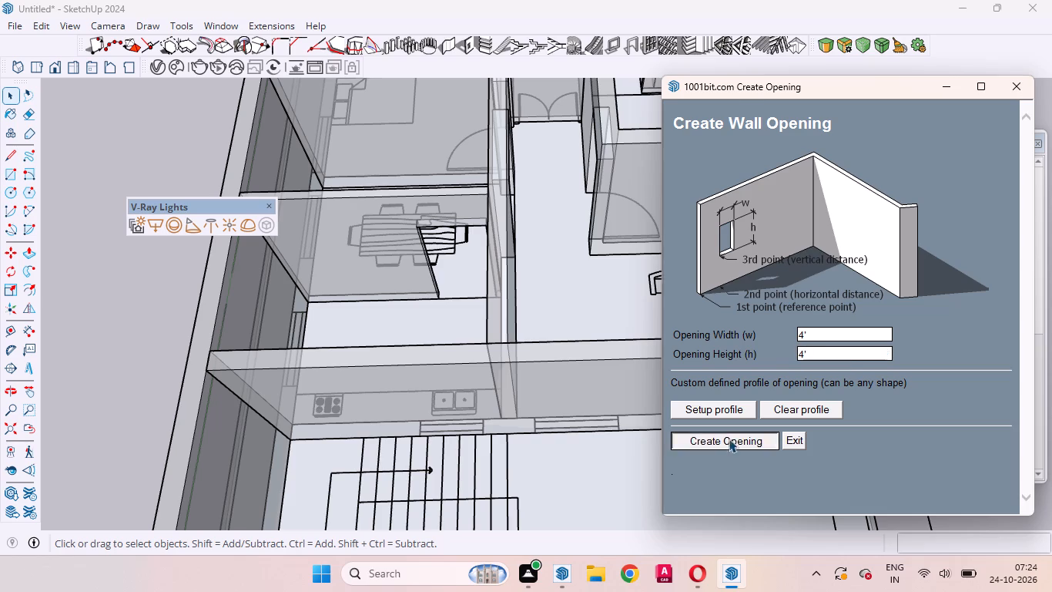
Cut the 4' by 4' opening at the living room's front-wall window, from its end nearest the kitchen, with a 3' sill height.
scroll(722, 445, "up", 2)
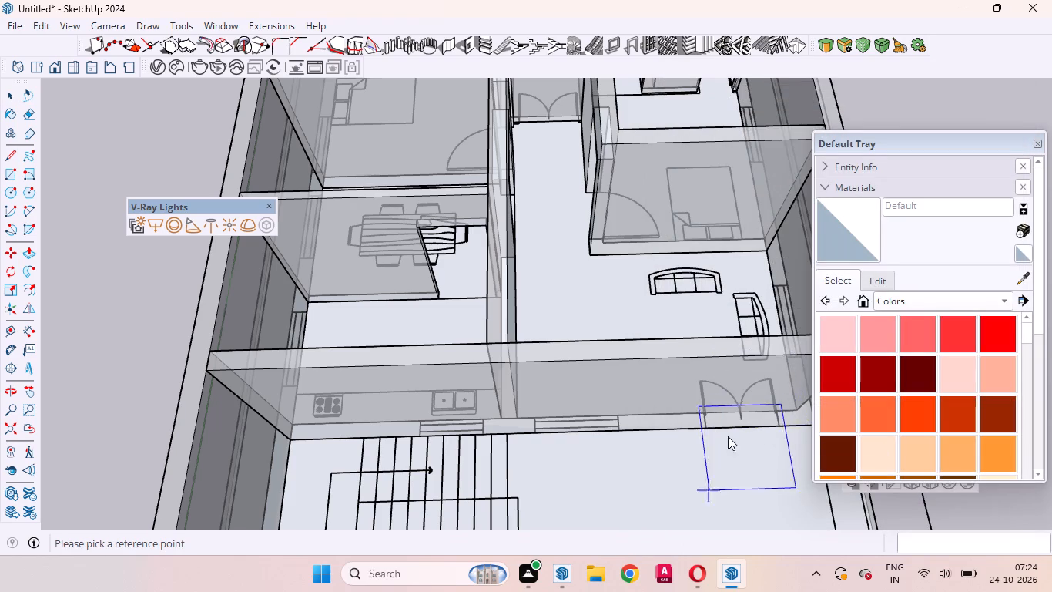
scroll(728, 436, "up", 7)
middle_click_drag(699, 504, 705, 421)
scroll(705, 421, "up", 1)
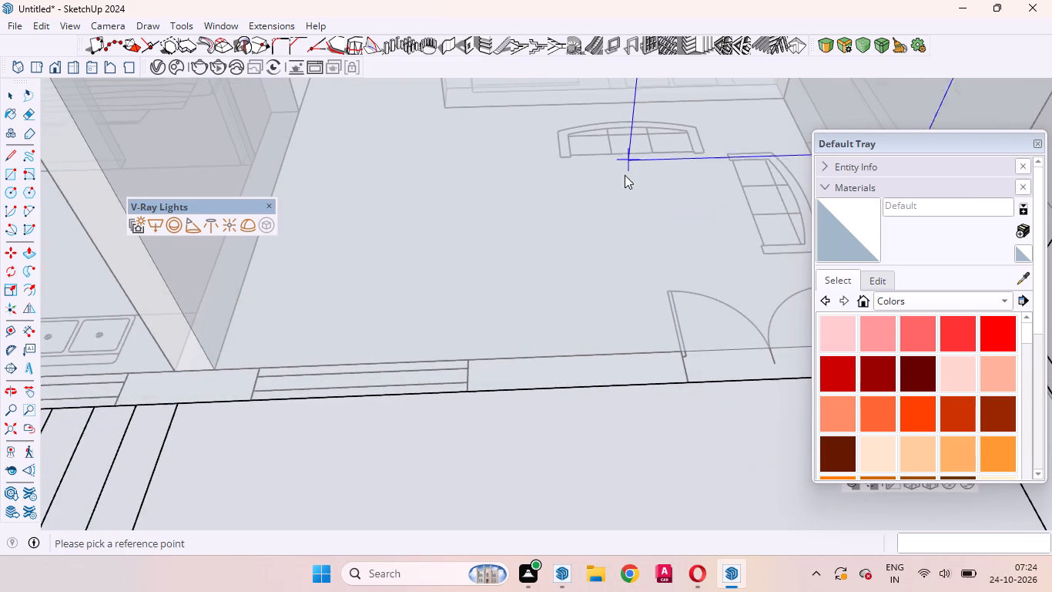
left_click(618, 382)
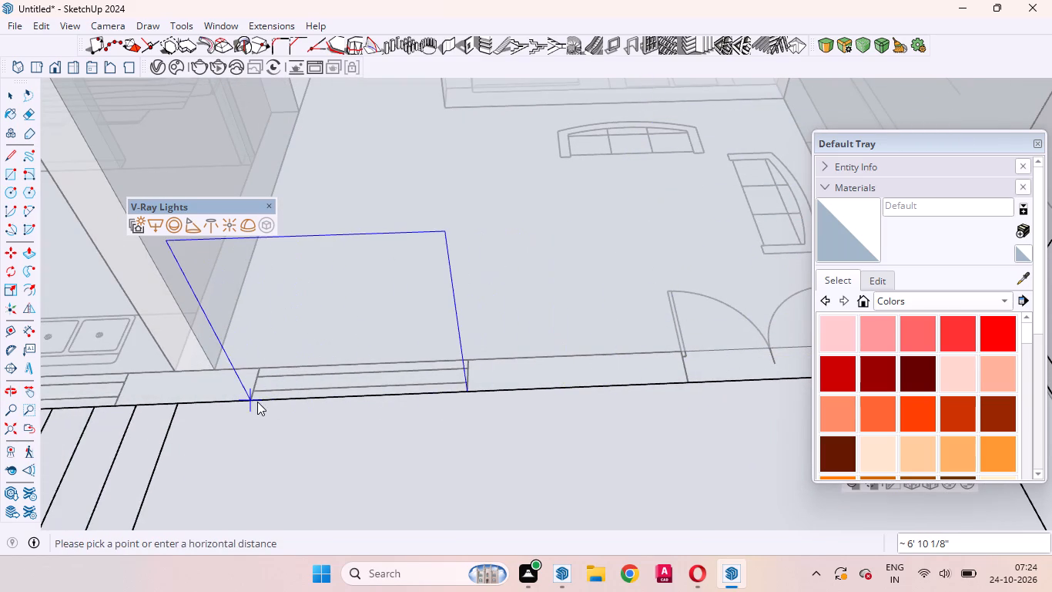
left_click(246, 397)
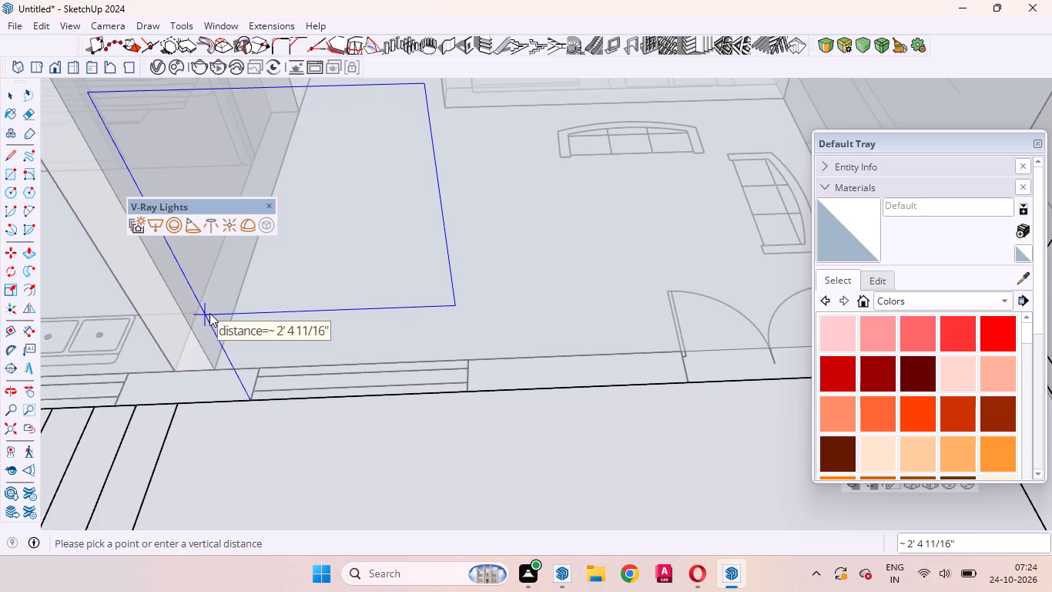
type("3'")
key("Return")
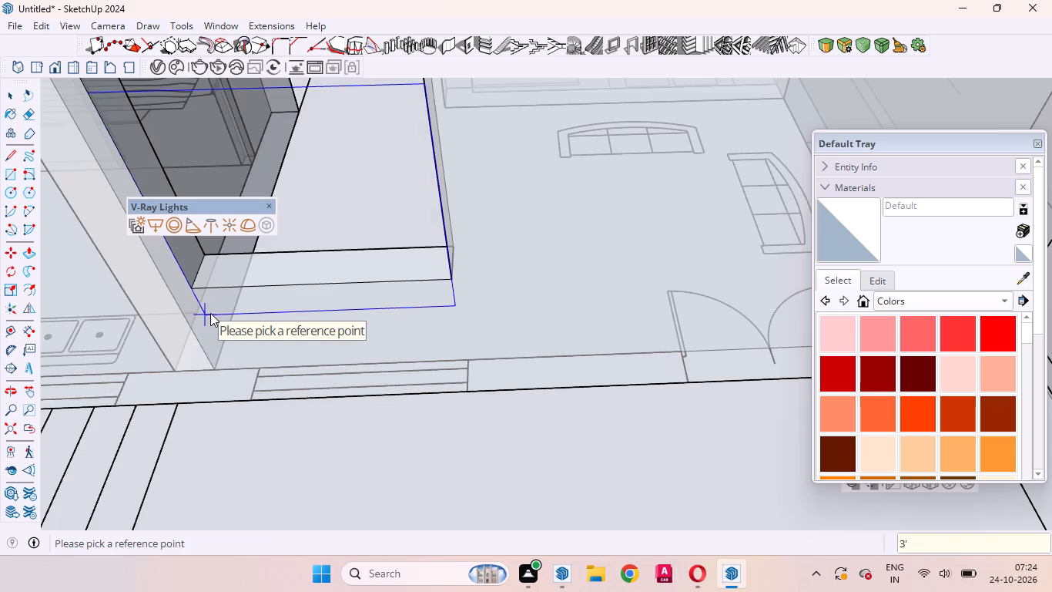
Cut a 4' by 4' opening at the window in the living room's outer side wall, from its end nearest the front corner, with a 3' sill.
scroll(959, 385, "down", 5)
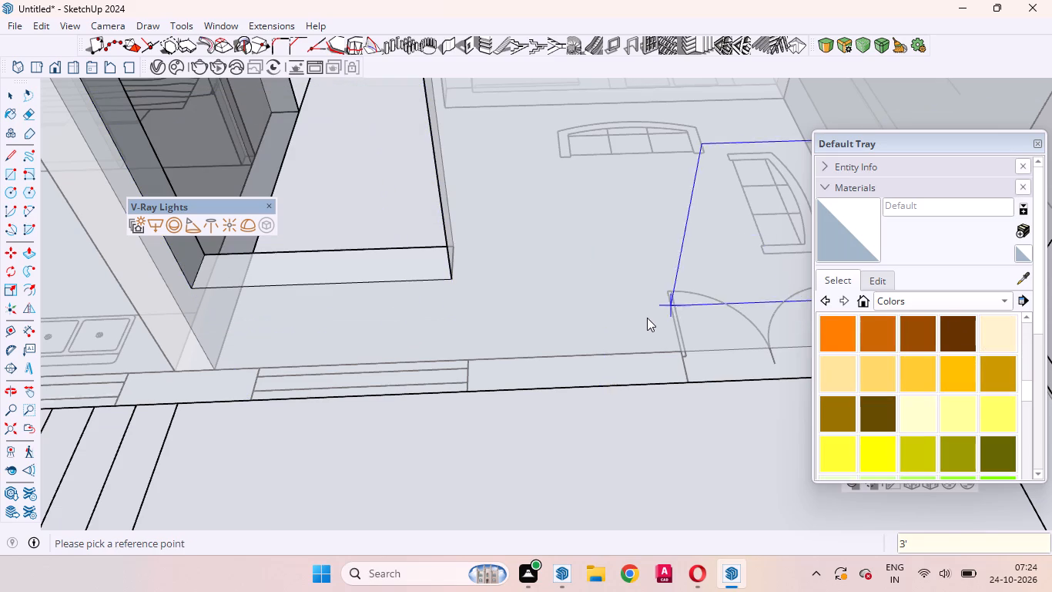
scroll(646, 319, "down", 8)
middle_click_drag(542, 385, 587, 454)
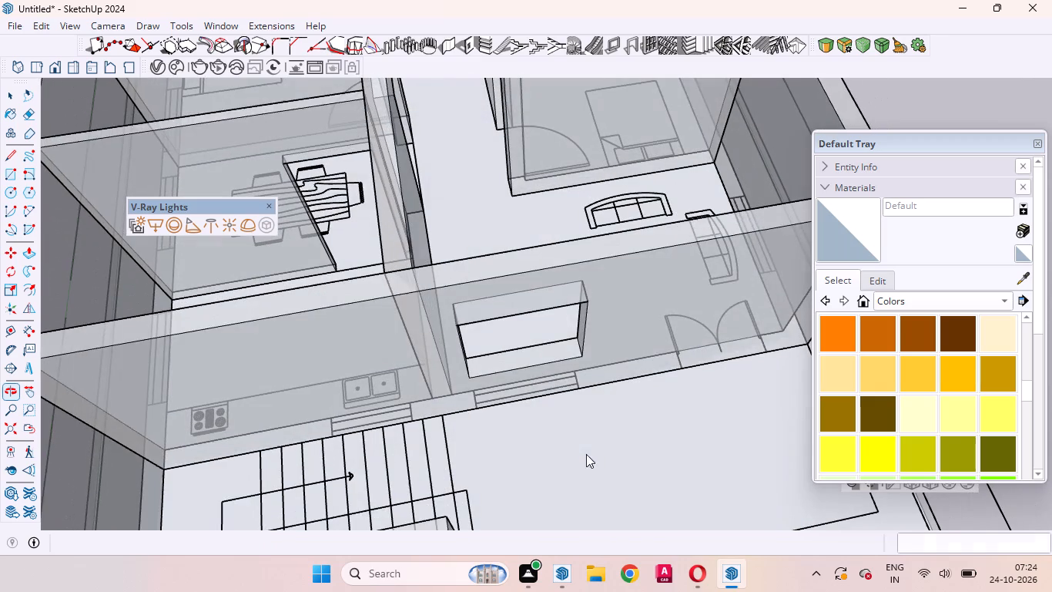
scroll(605, 410, "down", 5)
middle_click_drag(619, 442, 185, 364)
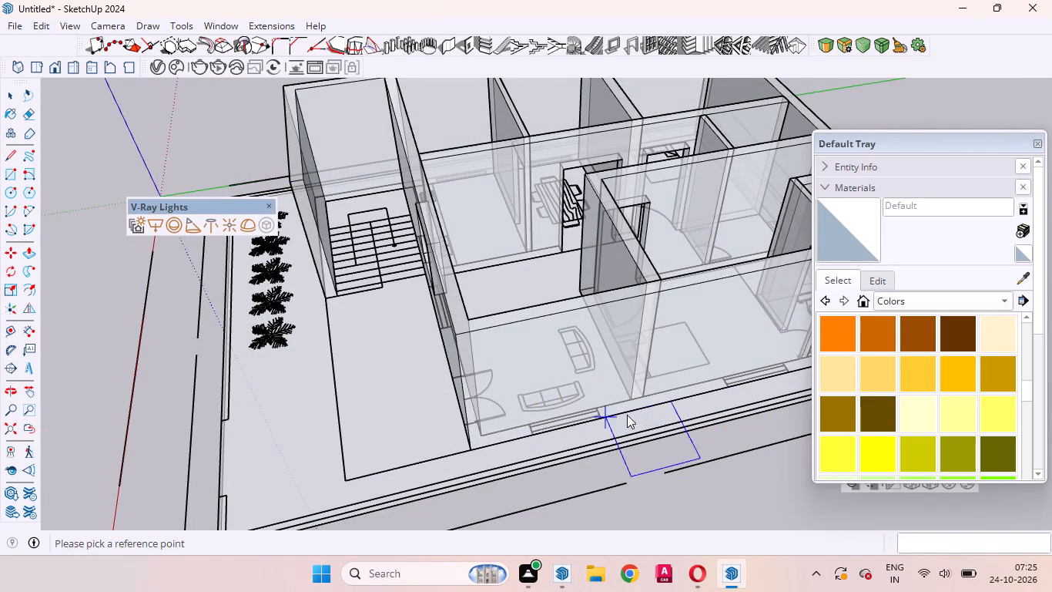
middle_click_drag(576, 413, 516, 393)
middle_click_drag(507, 390, 493, 384)
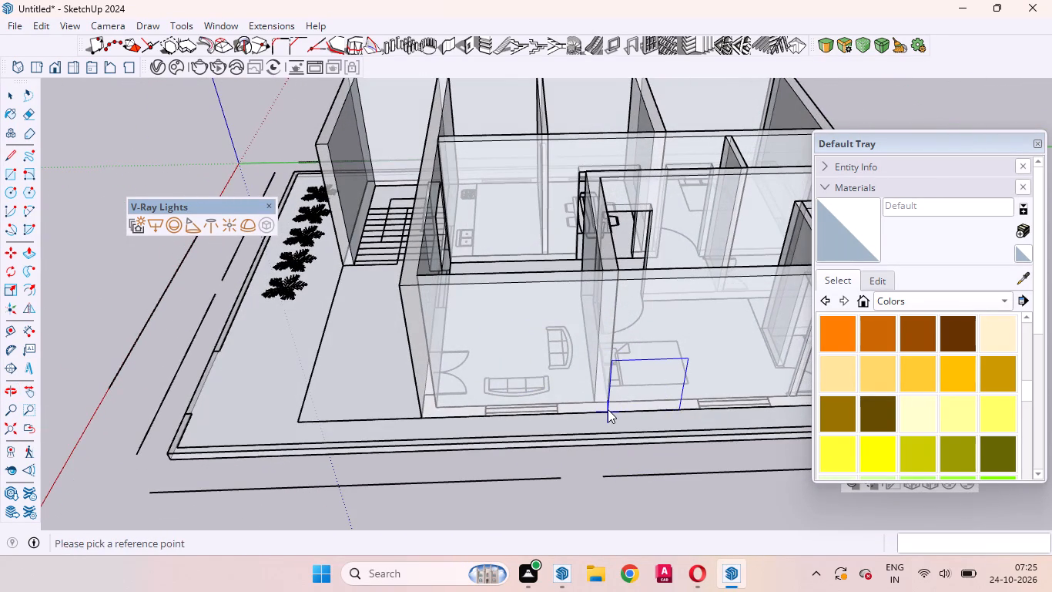
left_click(608, 410)
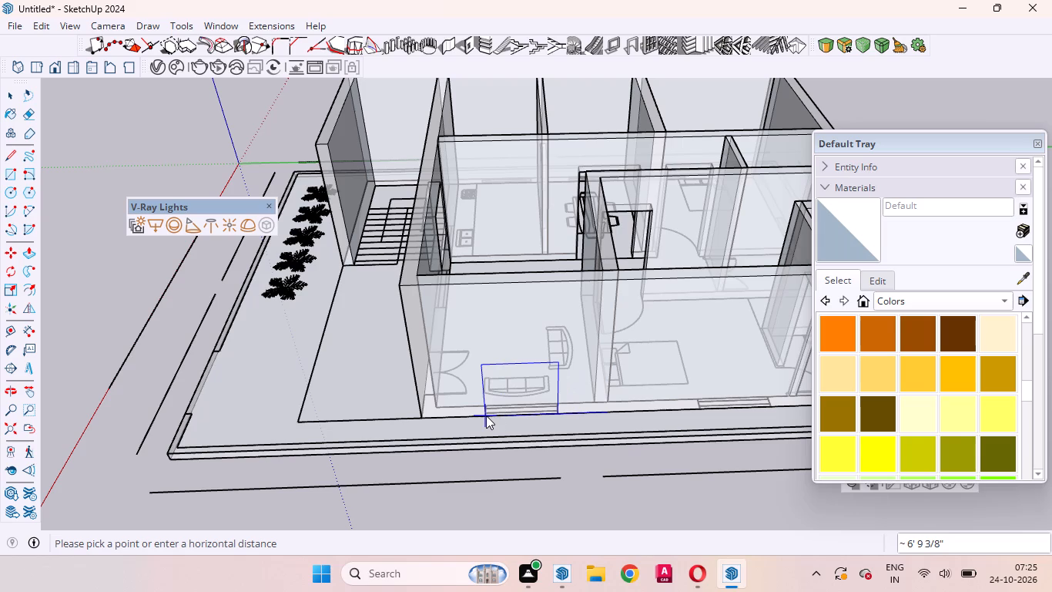
left_click(486, 415)
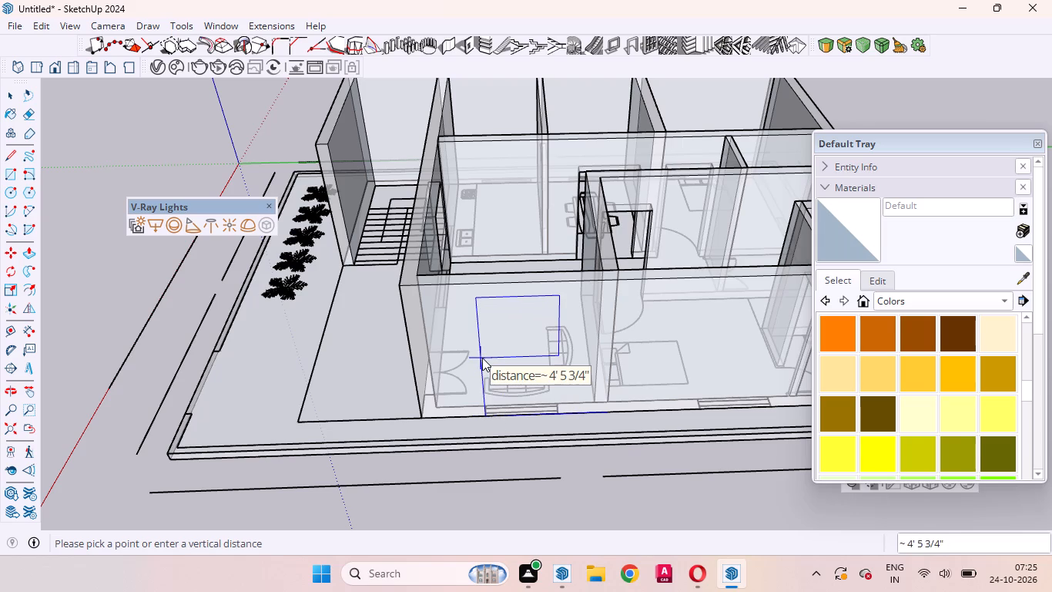
type("3'")
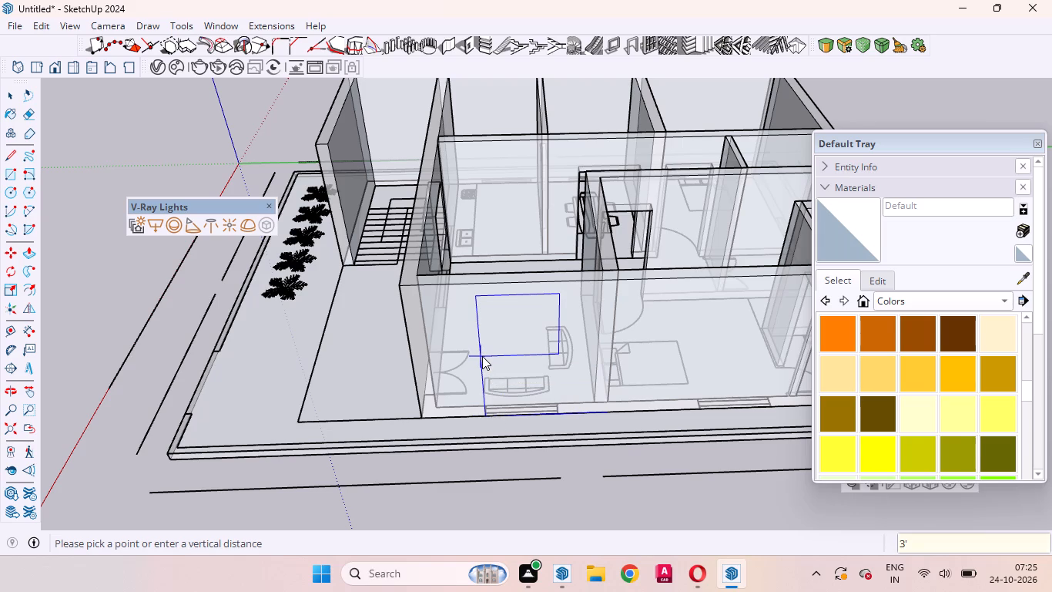
key("Return")
scroll(454, 400, "down", 6)
scroll(593, 409, "up", 7)
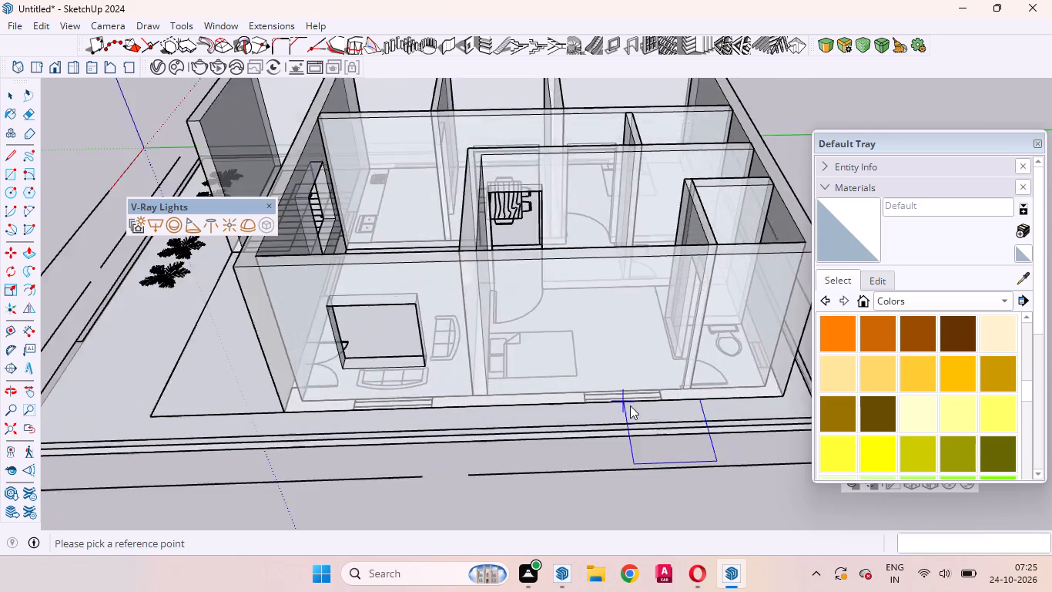
Cut a 4' by 4' opening at the outer side-wall window of the bedroom behind the living room, from its living-room end, with a 3' sill.
scroll(630, 405, "up", 2)
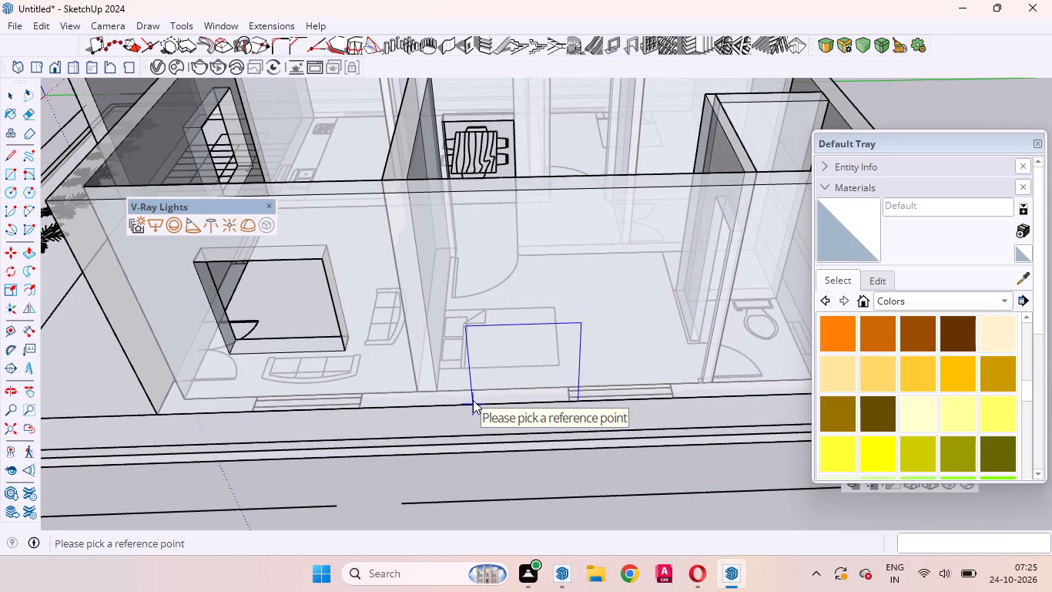
left_click(473, 402)
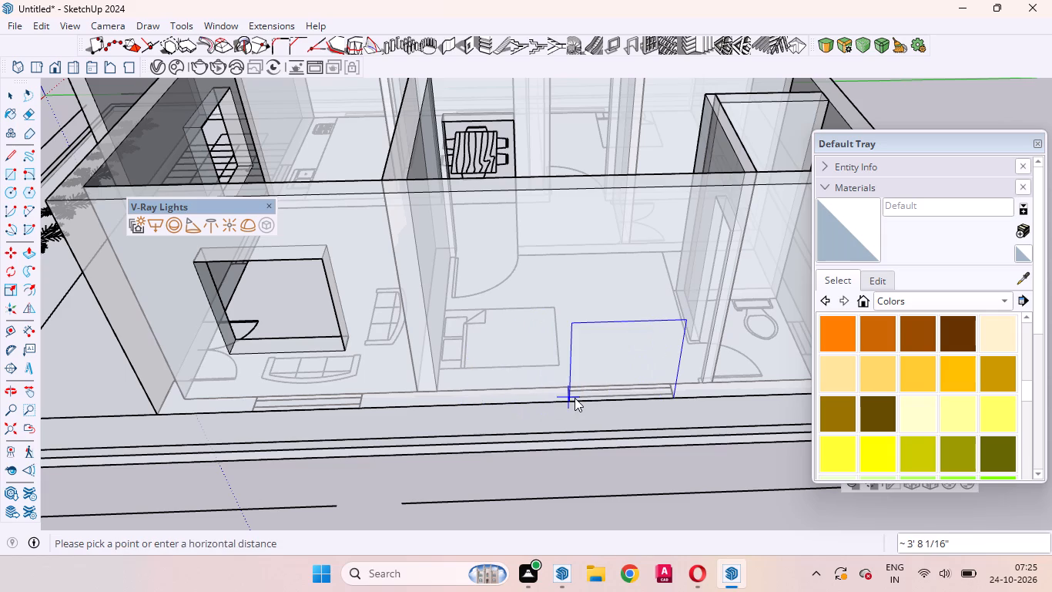
left_click(570, 401)
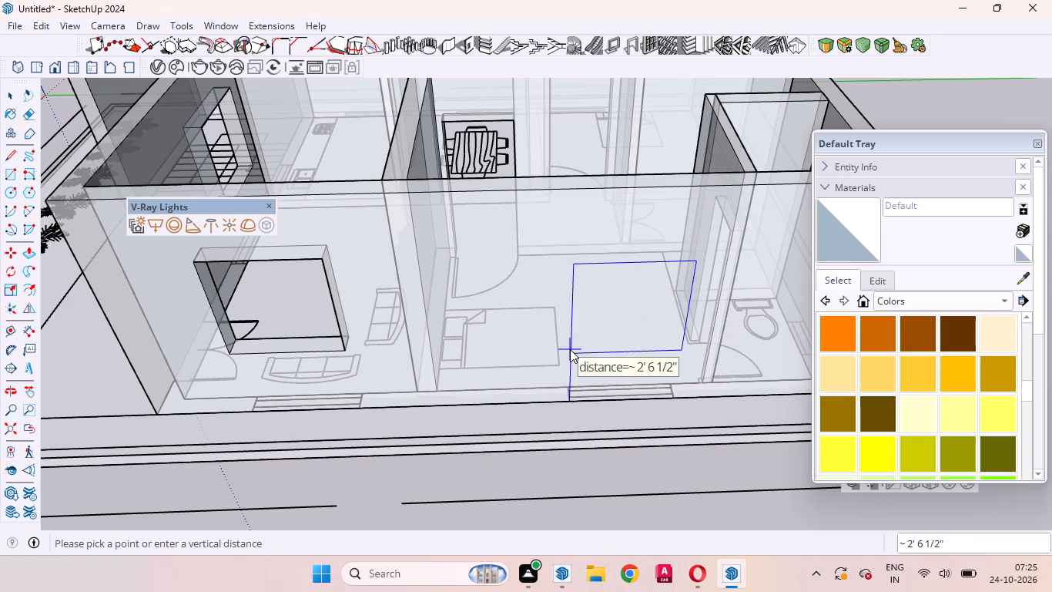
type("3'")
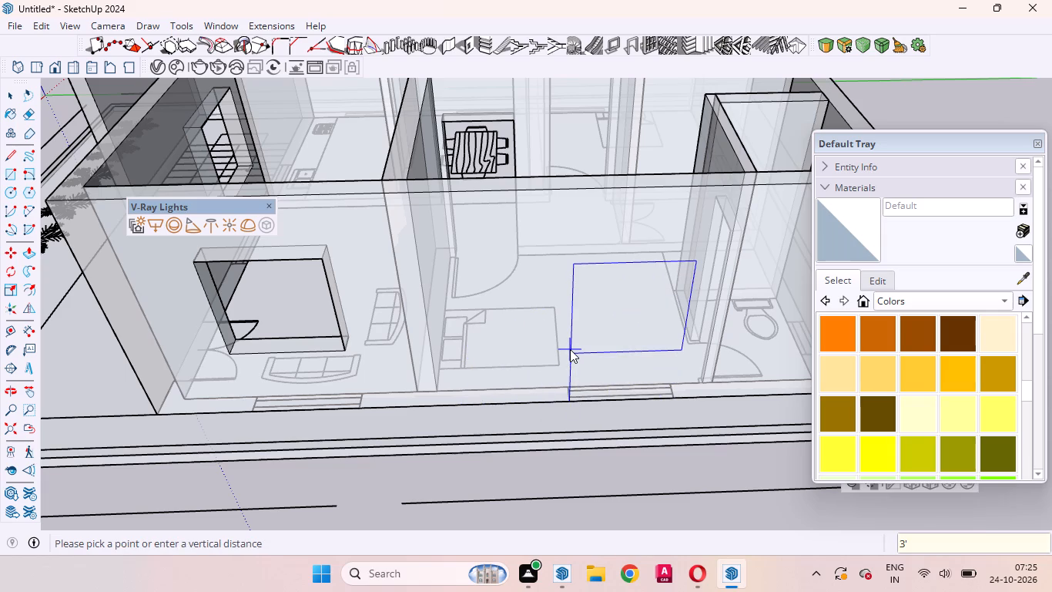
key("Return")
Cut a 4' by 4' opening at the window in the kitchen's outer side wall, from its end nearest the dining room, with a 3' sill.
scroll(513, 378, "down", 6)
middle_click_drag(487, 360, 518, 401)
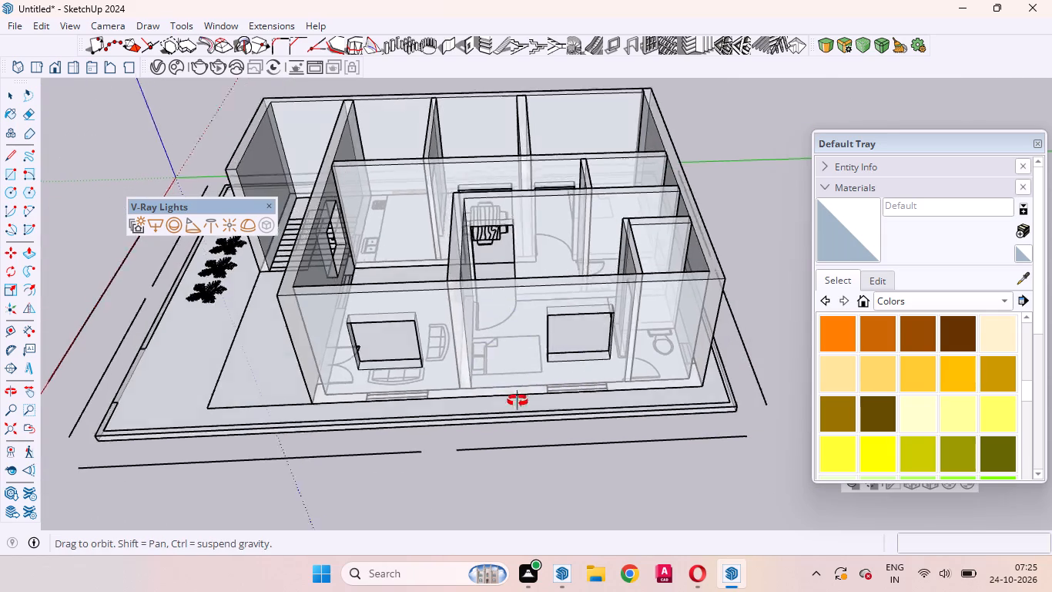
middle_click_drag(518, 401, 799, 554)
scroll(633, 389, "down", 4)
middle_click_drag(406, 365, 590, 334)
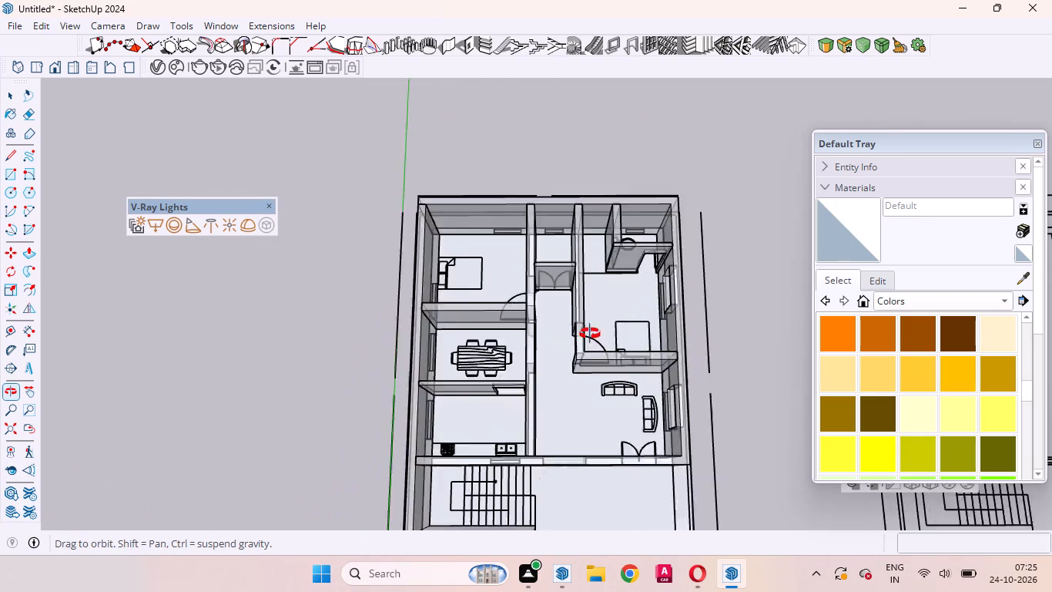
middle_click_drag(590, 334, 889, 264)
scroll(625, 482, "up", 6)
middle_click_drag(625, 498, 695, 429)
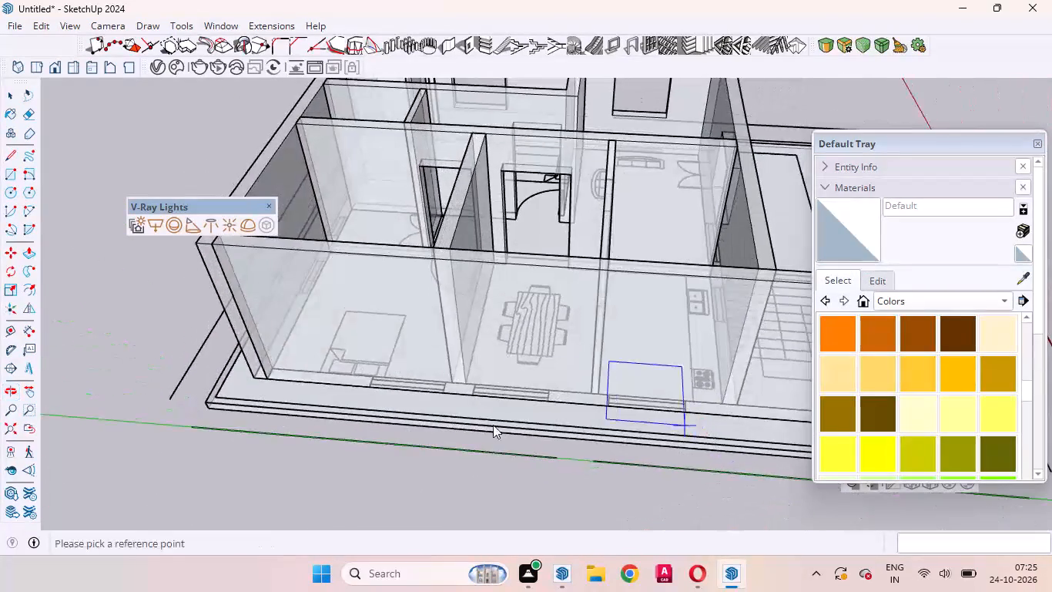
scroll(377, 419, "down", 4)
scroll(641, 425, "up", 5)
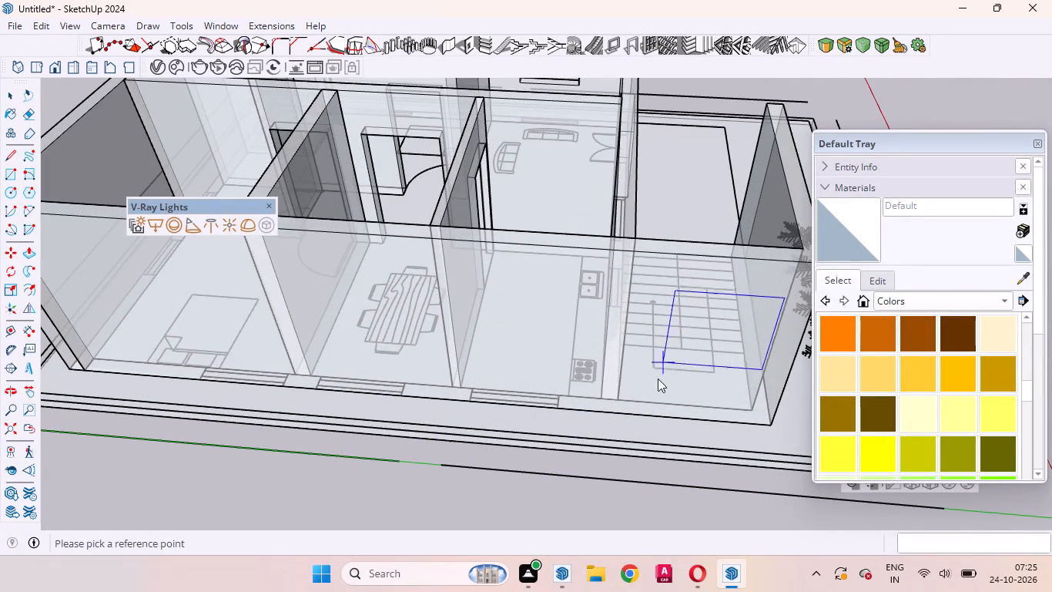
left_click(637, 415)
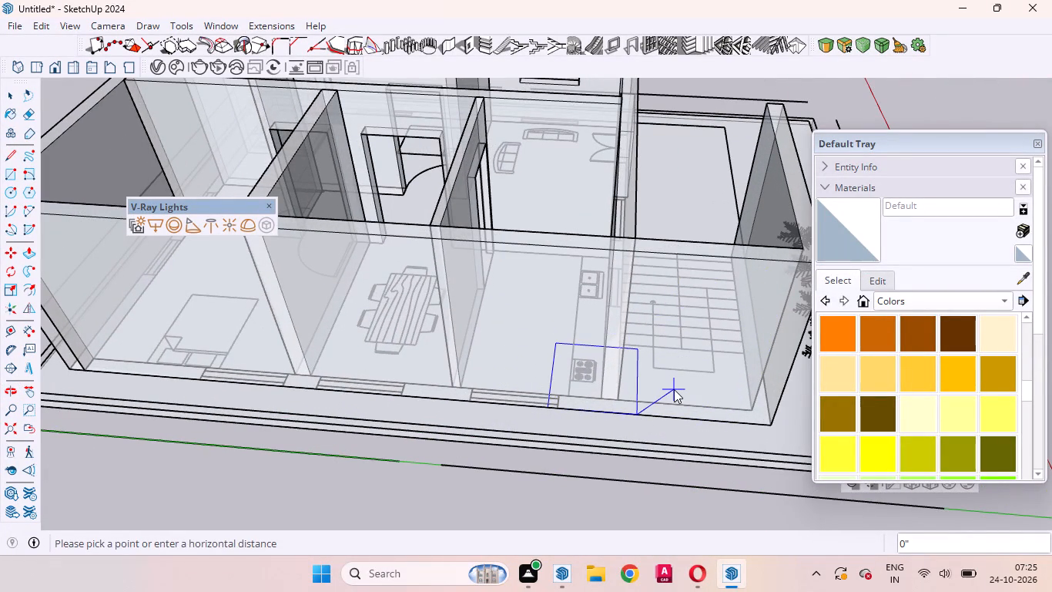
key("Escape")
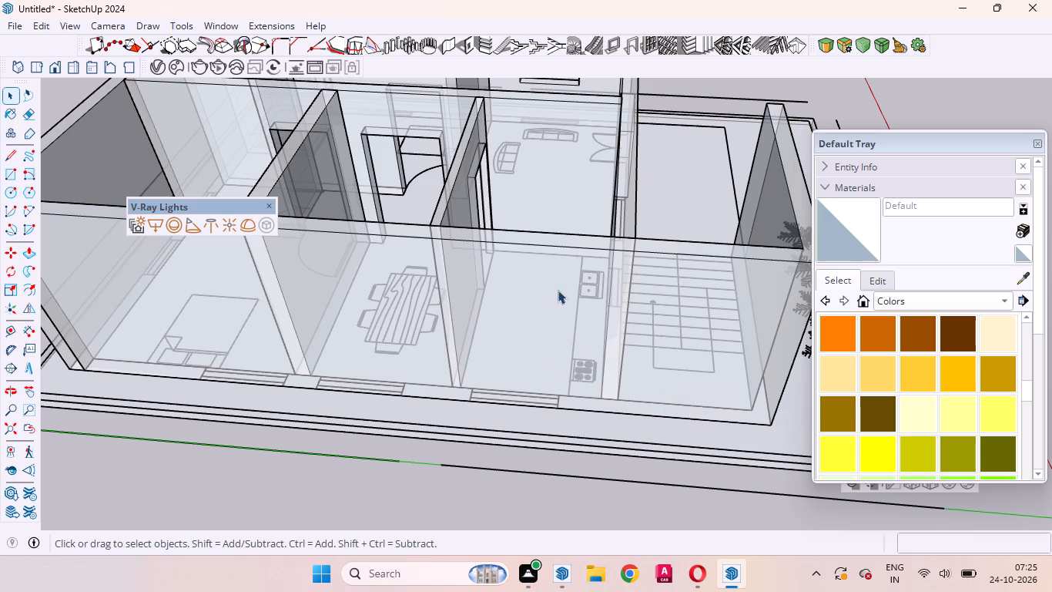
left_click(469, 40)
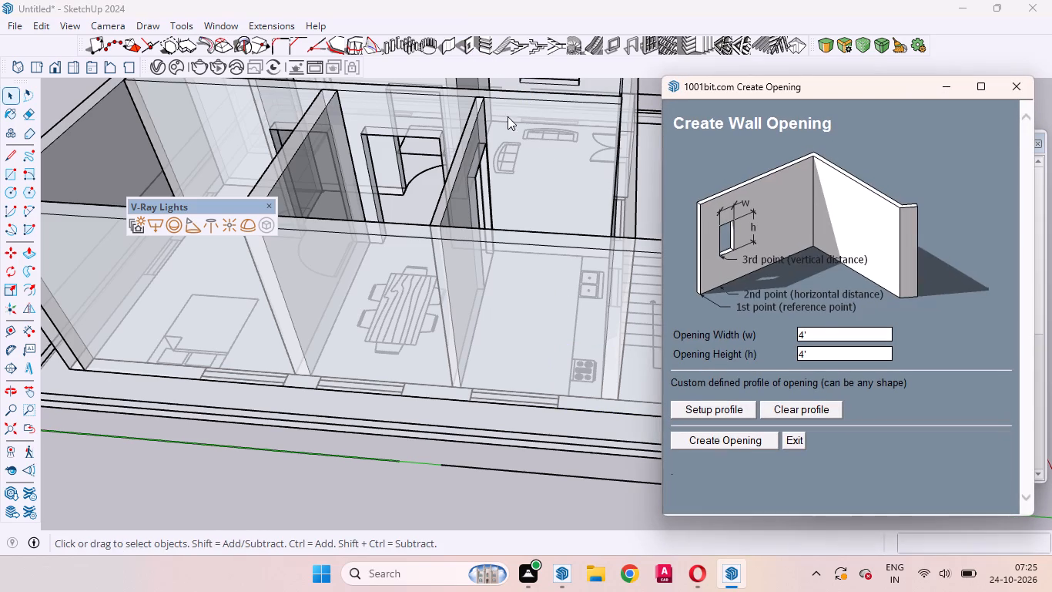
left_click(723, 441)
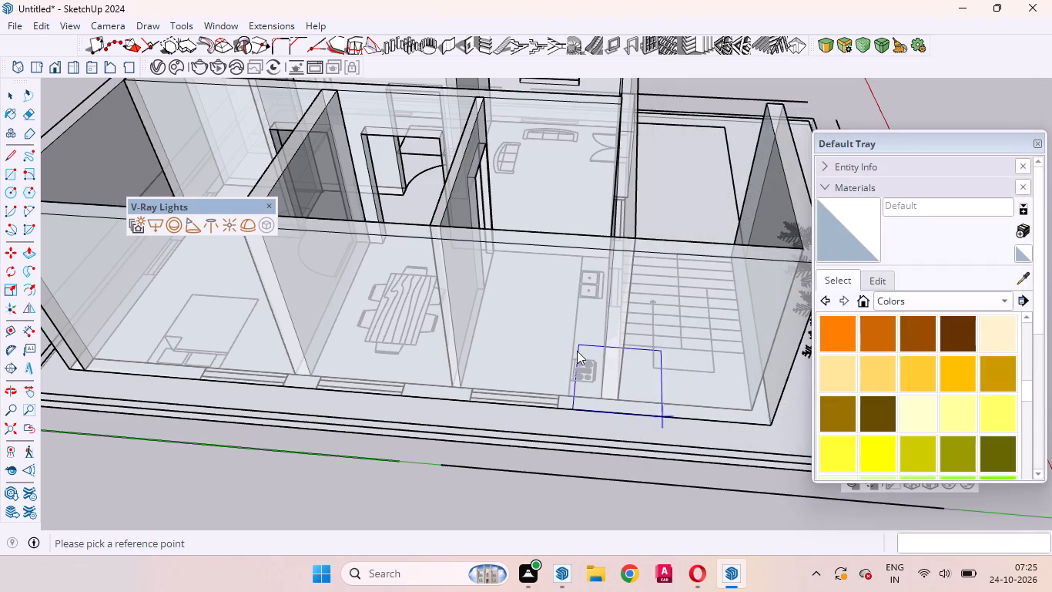
left_click(595, 410)
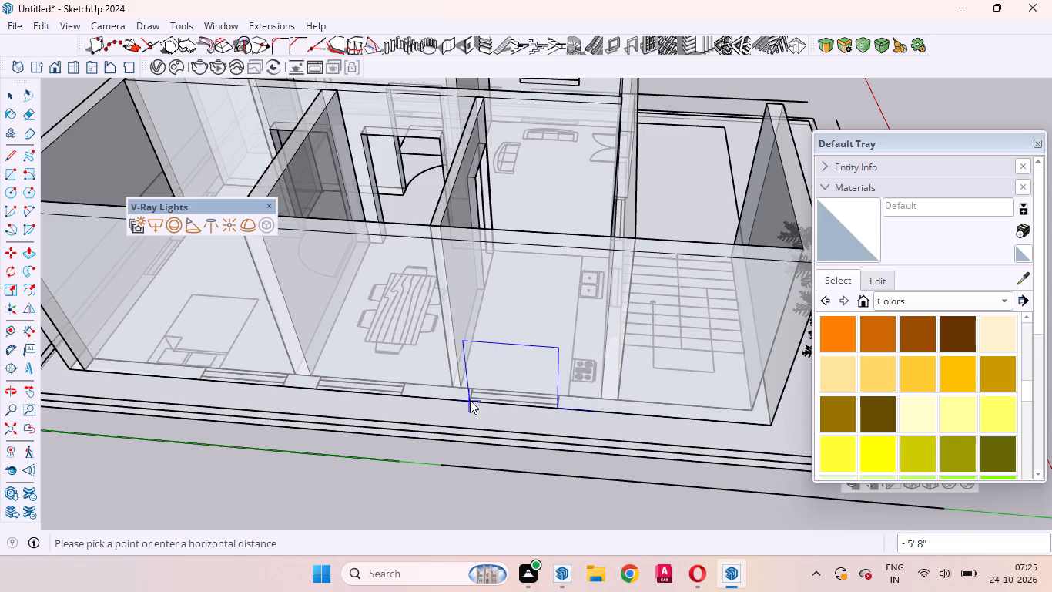
left_click(470, 400)
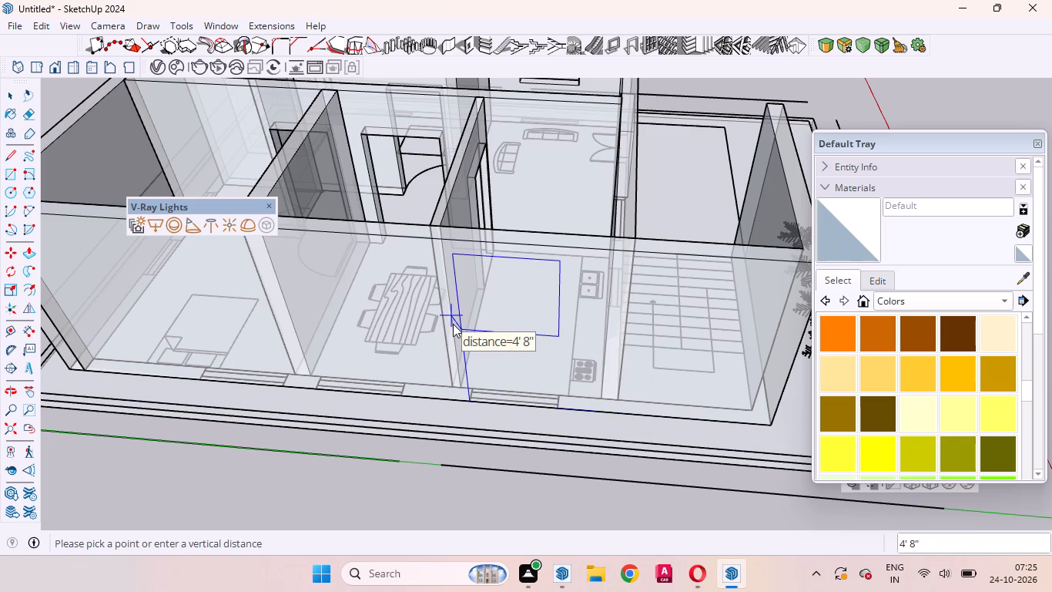
key("3")
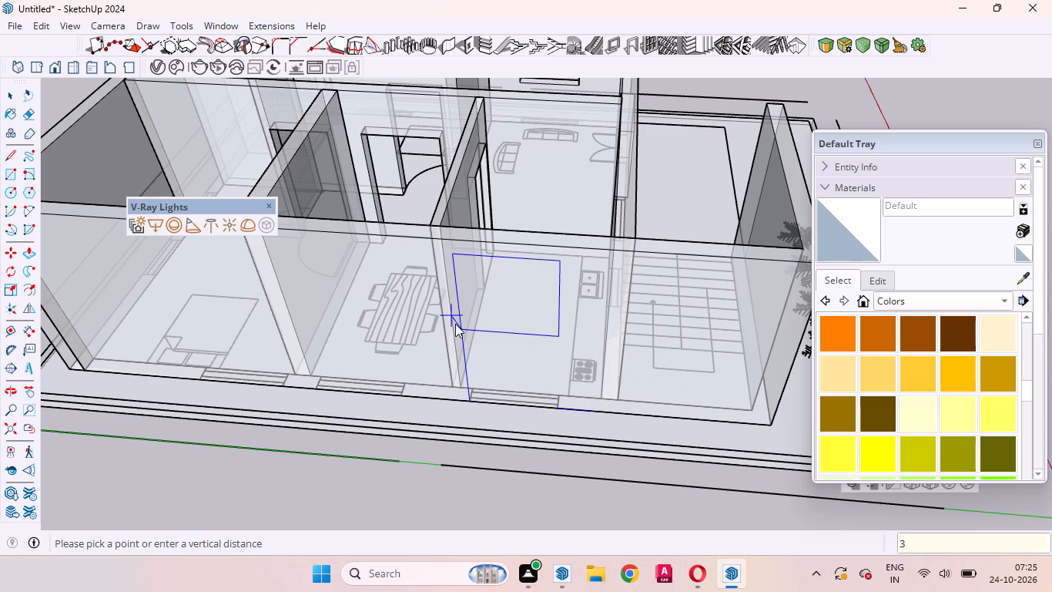
key("apostrophe")
key("Return")
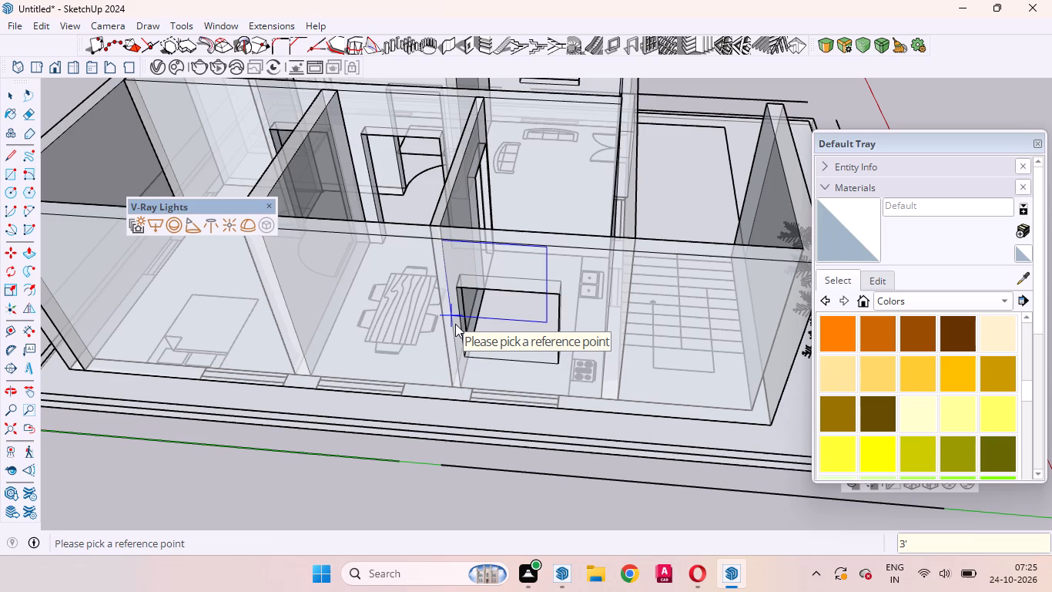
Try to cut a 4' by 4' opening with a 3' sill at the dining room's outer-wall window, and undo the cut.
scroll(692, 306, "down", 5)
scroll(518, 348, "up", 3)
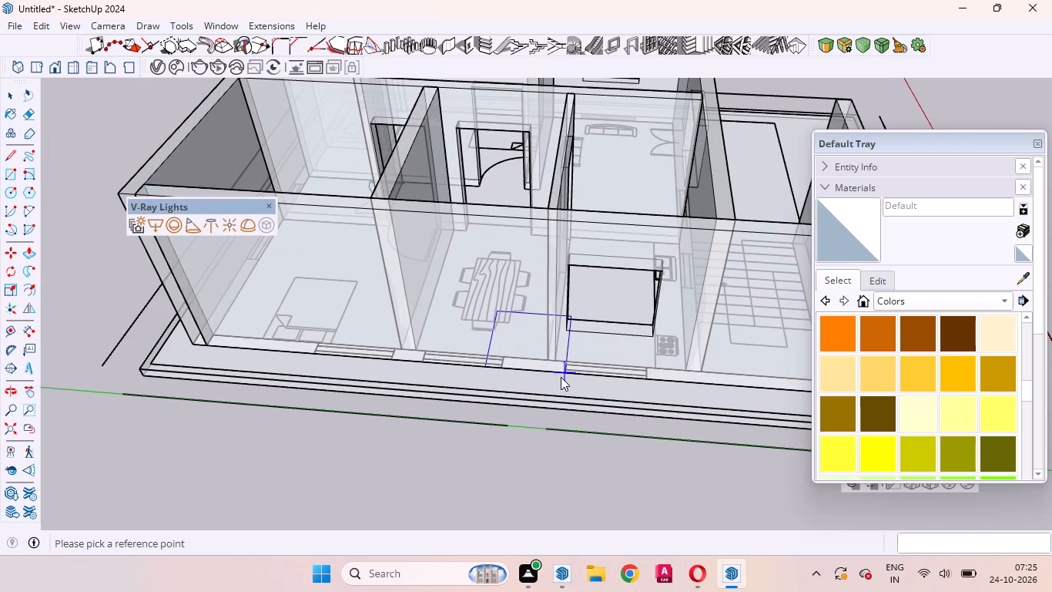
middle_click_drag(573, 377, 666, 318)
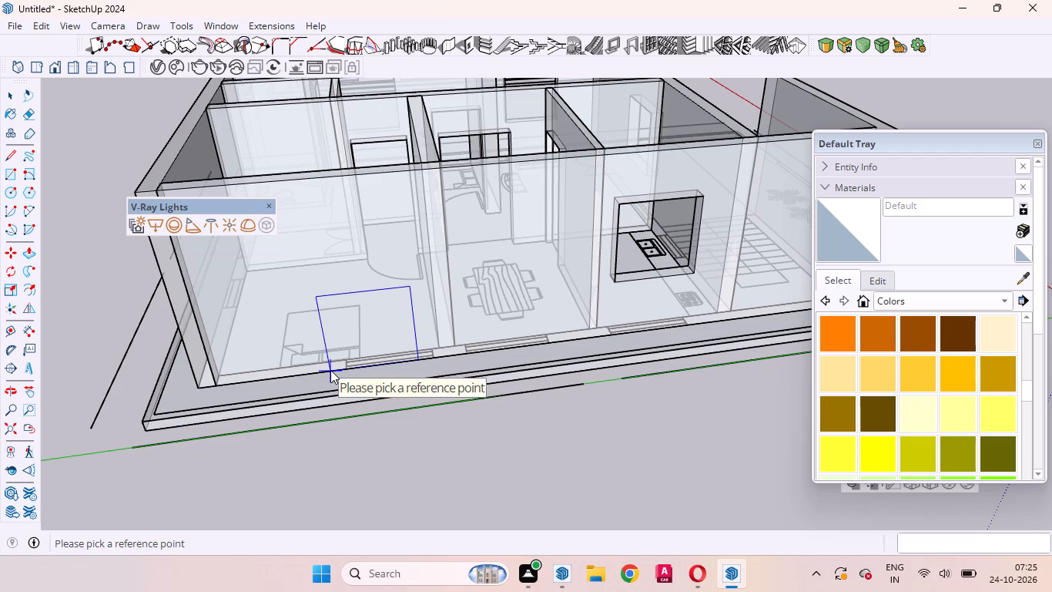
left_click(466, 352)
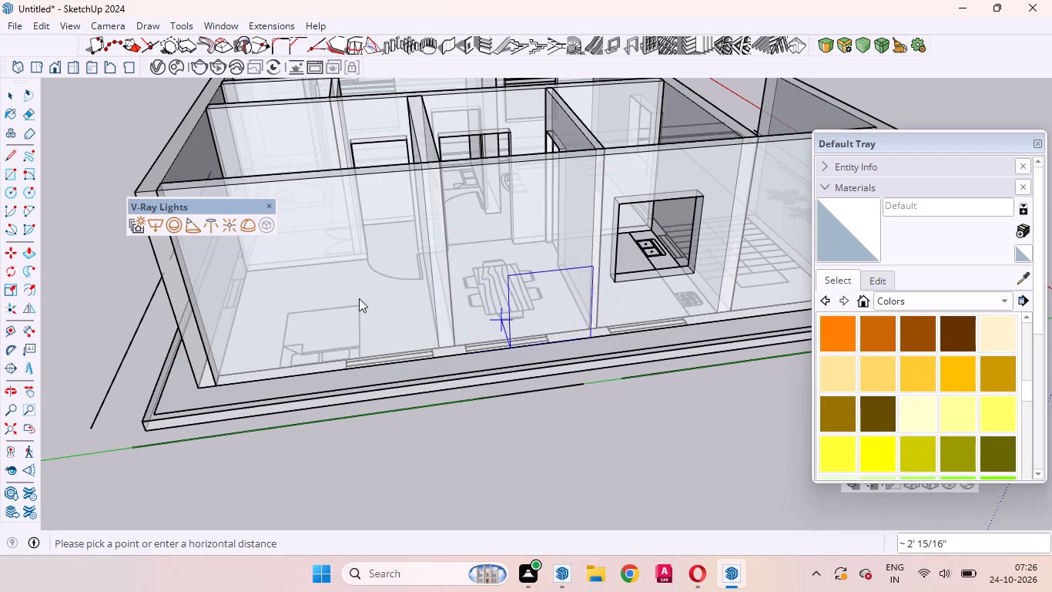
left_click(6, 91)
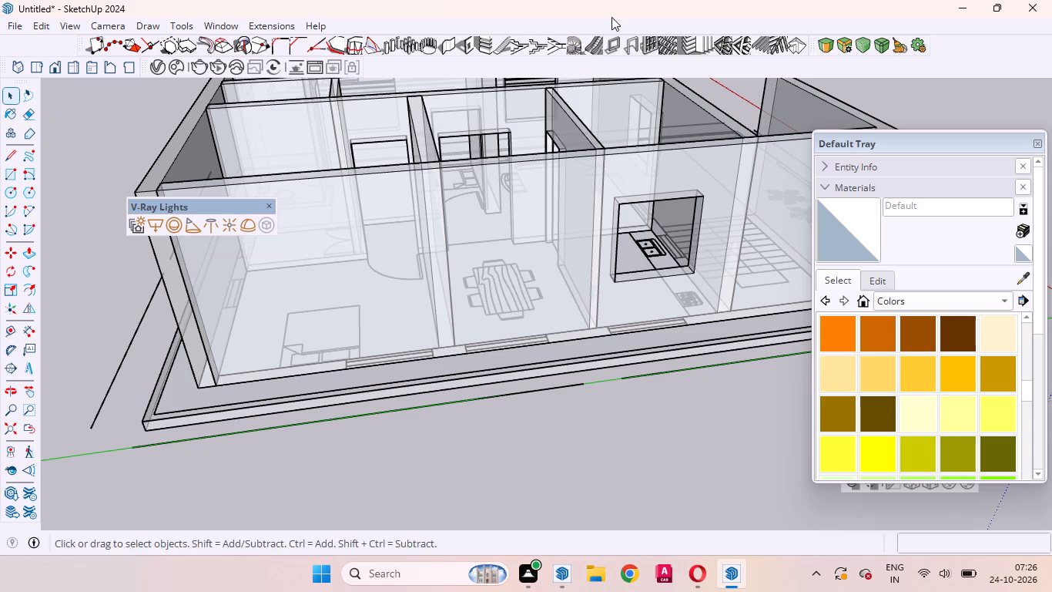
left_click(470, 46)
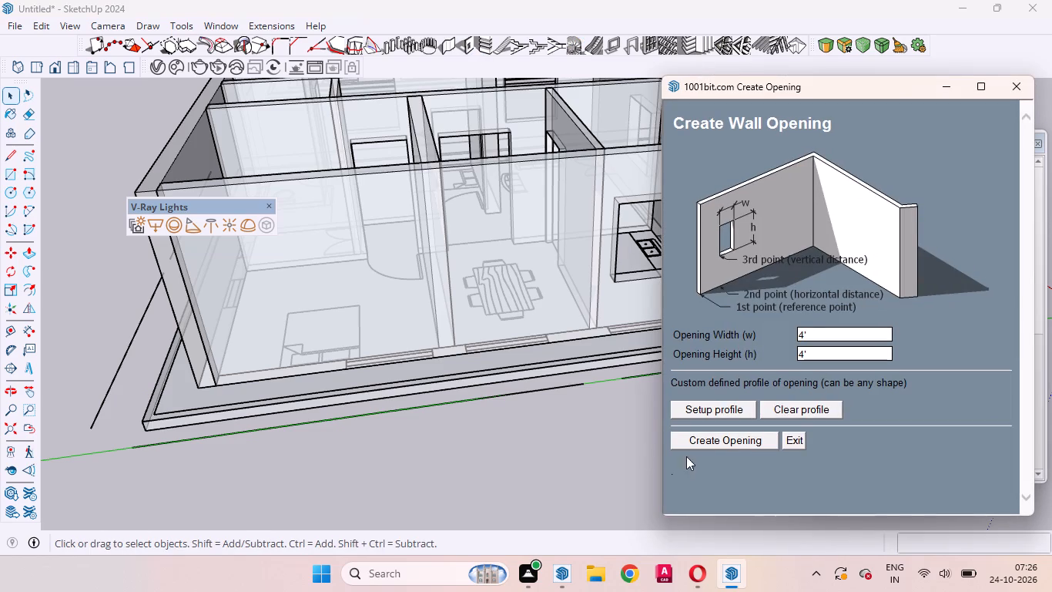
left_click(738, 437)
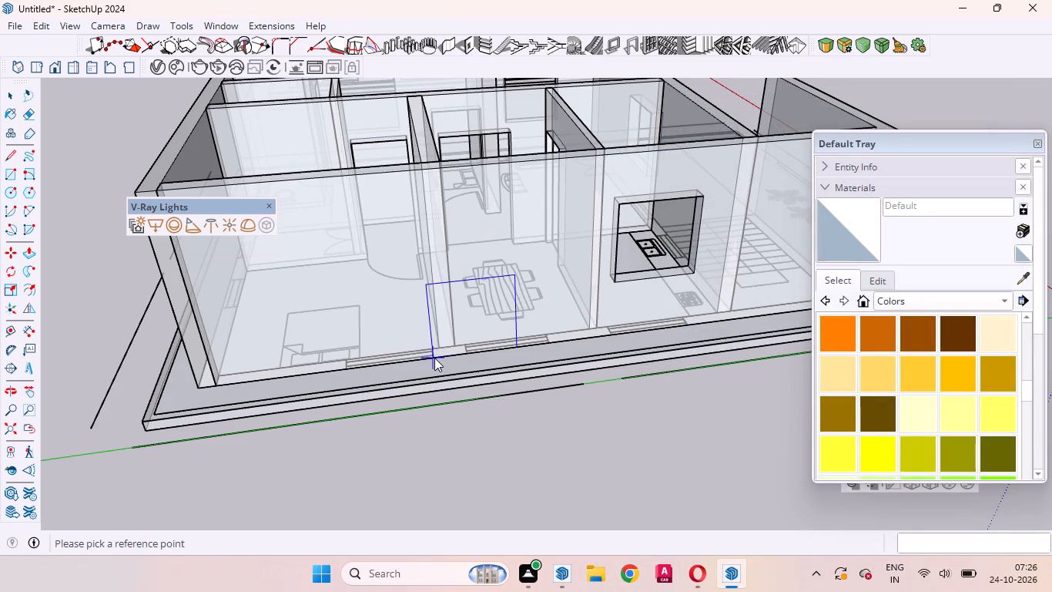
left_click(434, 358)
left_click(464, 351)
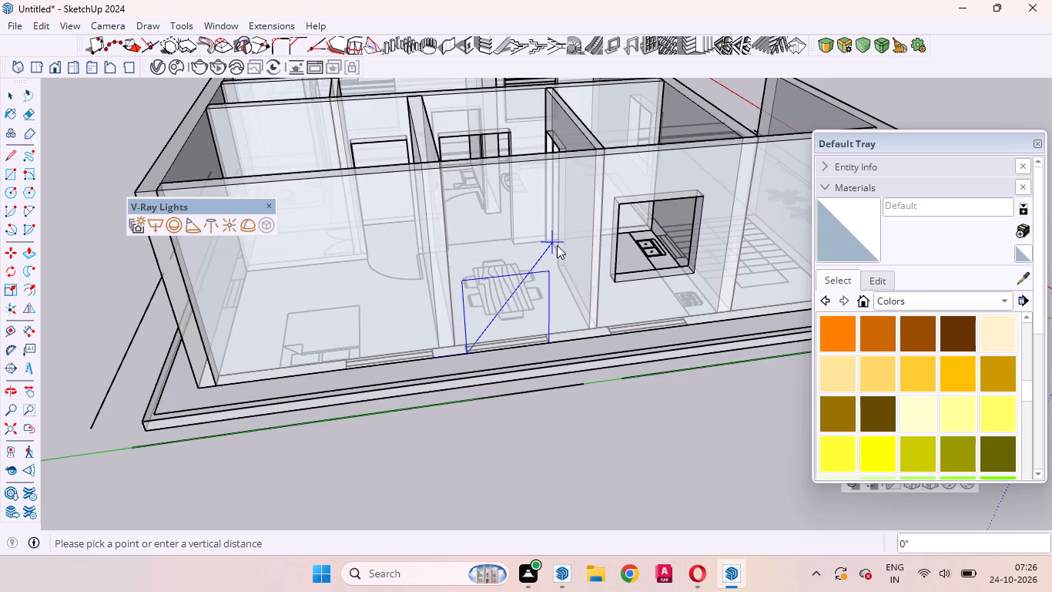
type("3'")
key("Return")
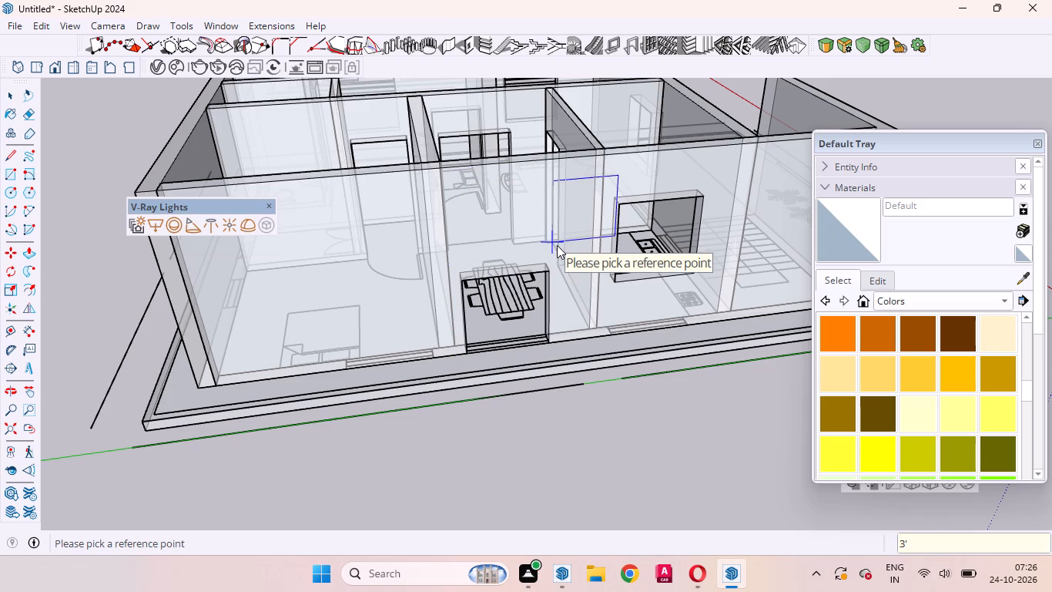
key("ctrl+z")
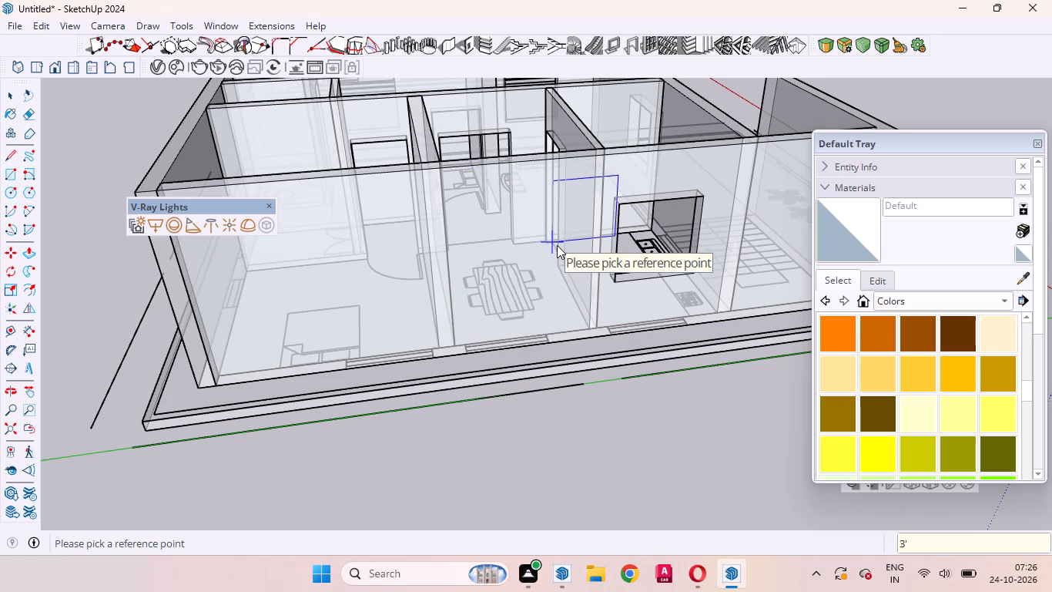
Cut the 4' by 4' opening at the dining room's outer-wall window, from its end nearest the adjoining bedroom, with a 3' sill.
left_click(444, 354)
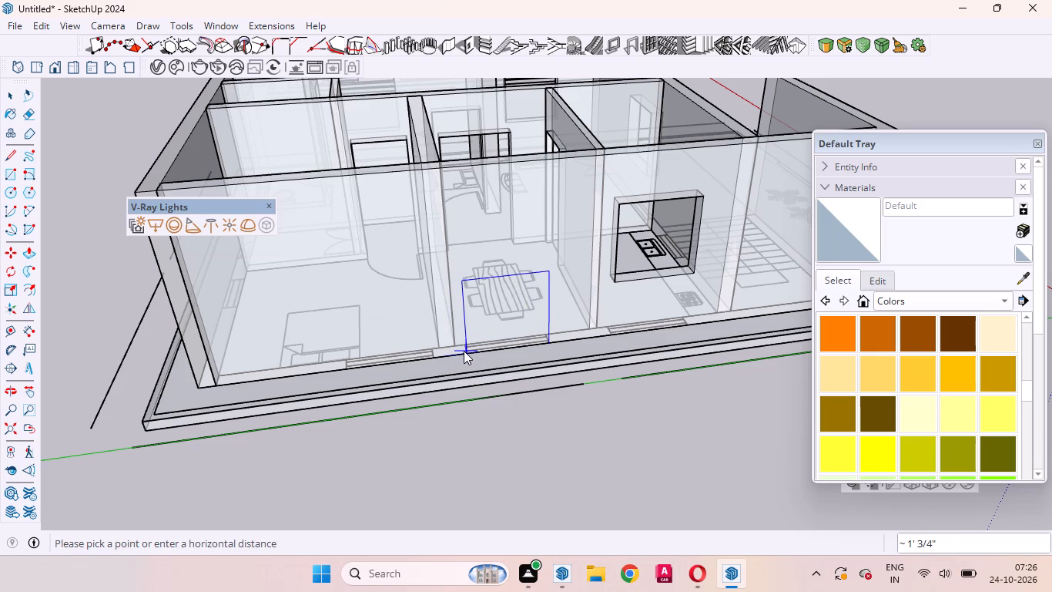
left_click(464, 351)
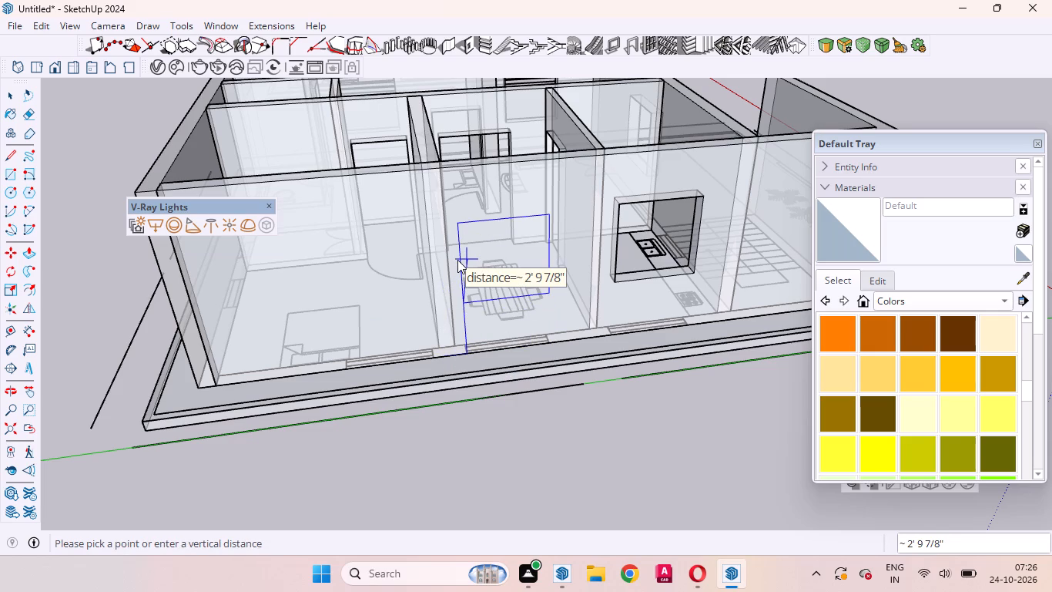
type("3'")
key("Return")
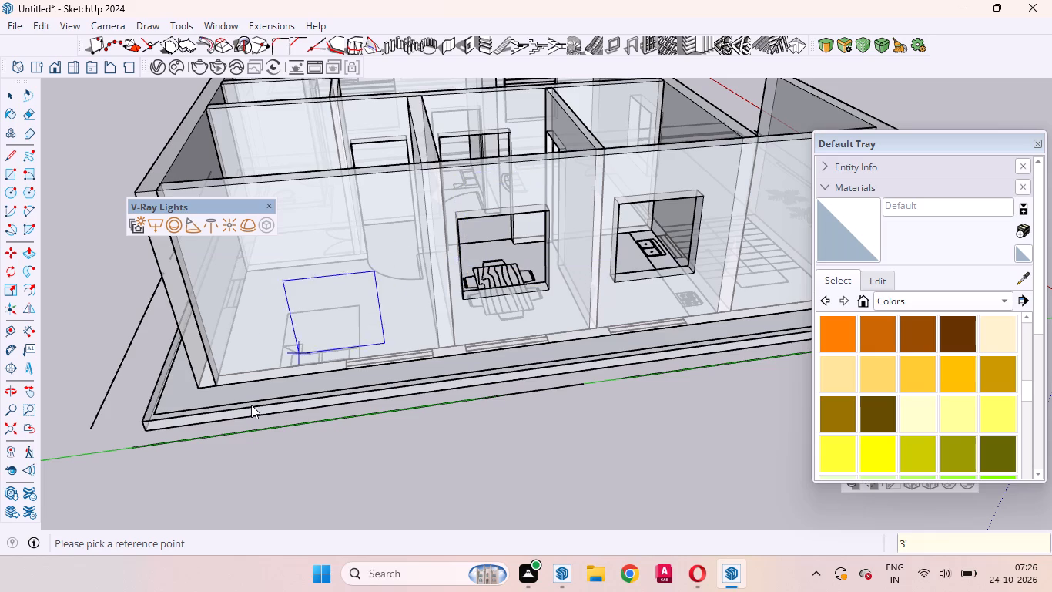
Cut a 4' by 4' opening at the outer side-wall window of the bedroom beside the dining room, from its rear-corner end, with a 3' sill.
left_click(242, 382)
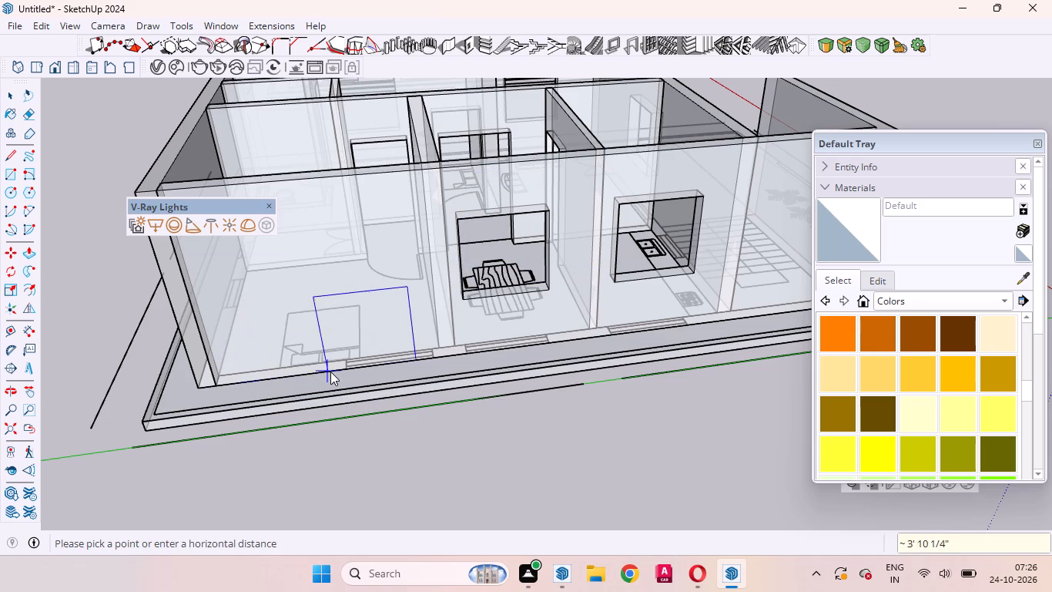
left_click(344, 366)
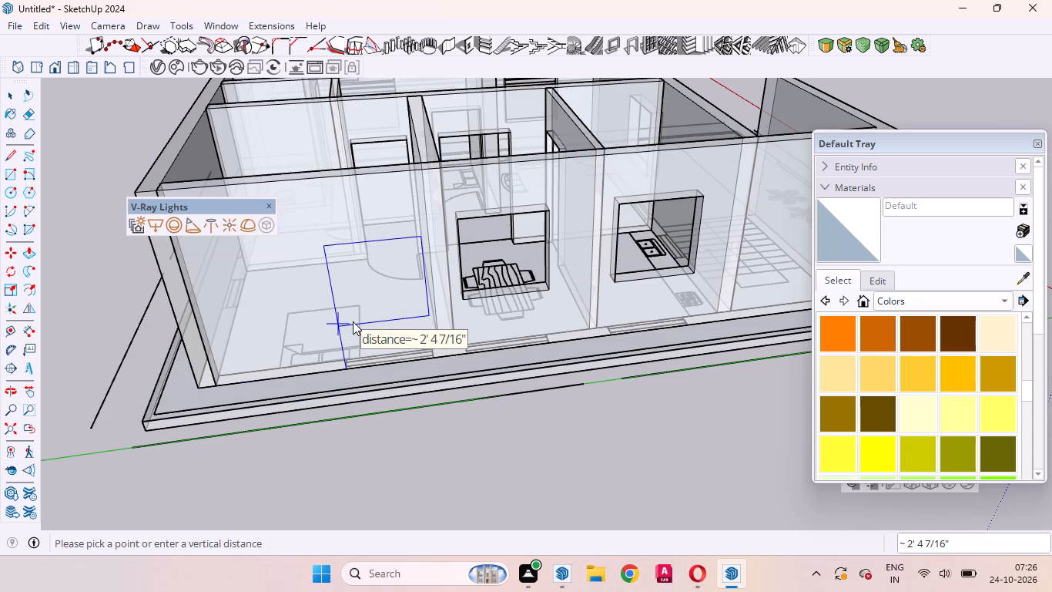
type("3'")
key("Return")
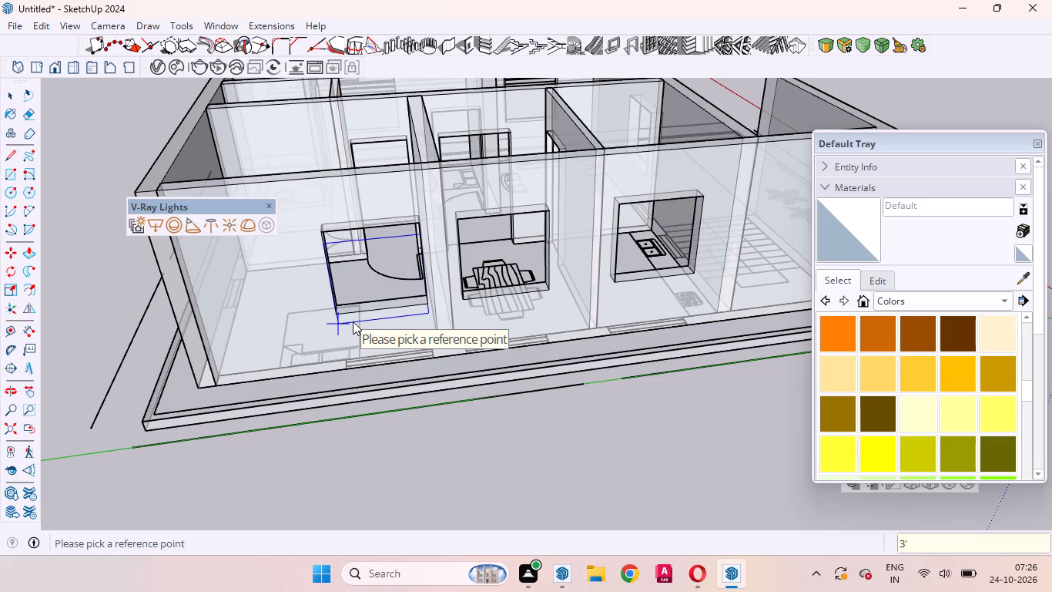
key("space")
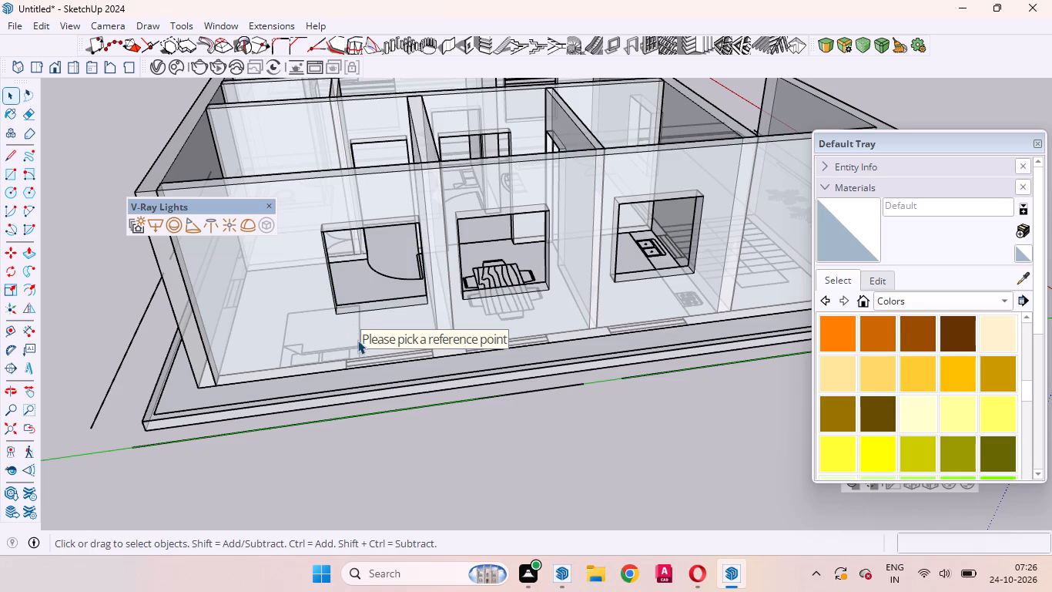
Check the width of the rear-wall window in the bedroom beside the dining room with the Dimension tool.
scroll(367, 335, "down", 4)
middle_click_drag(414, 267, 804, 411)
scroll(804, 411, "up", 1)
scroll(665, 314, "down", 5)
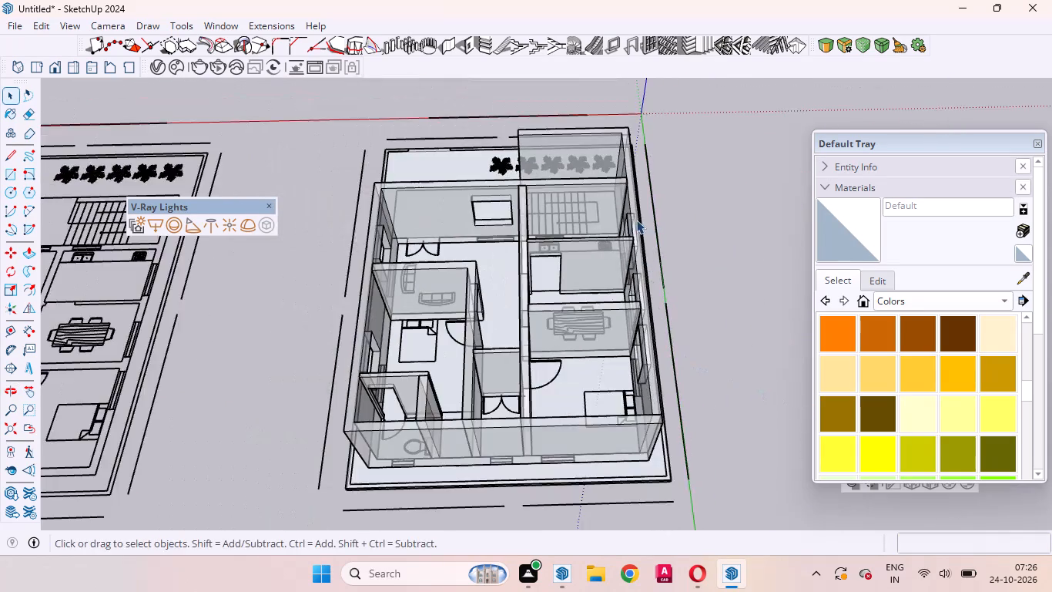
scroll(666, 207, "down", 2)
scroll(650, 373, "up", 8)
middle_click_drag(619, 435, 625, 464)
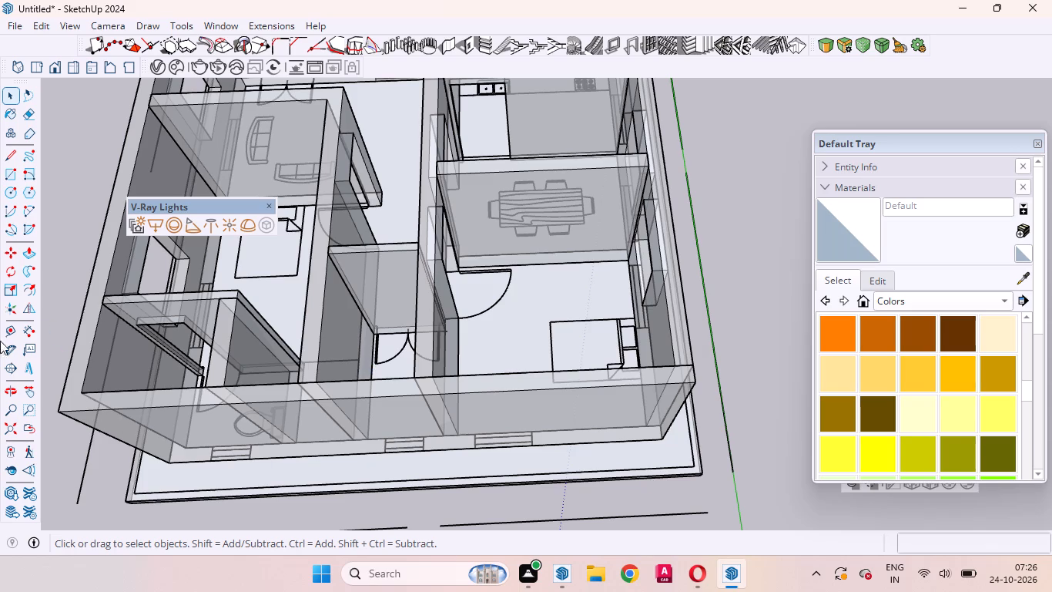
left_click(22, 333)
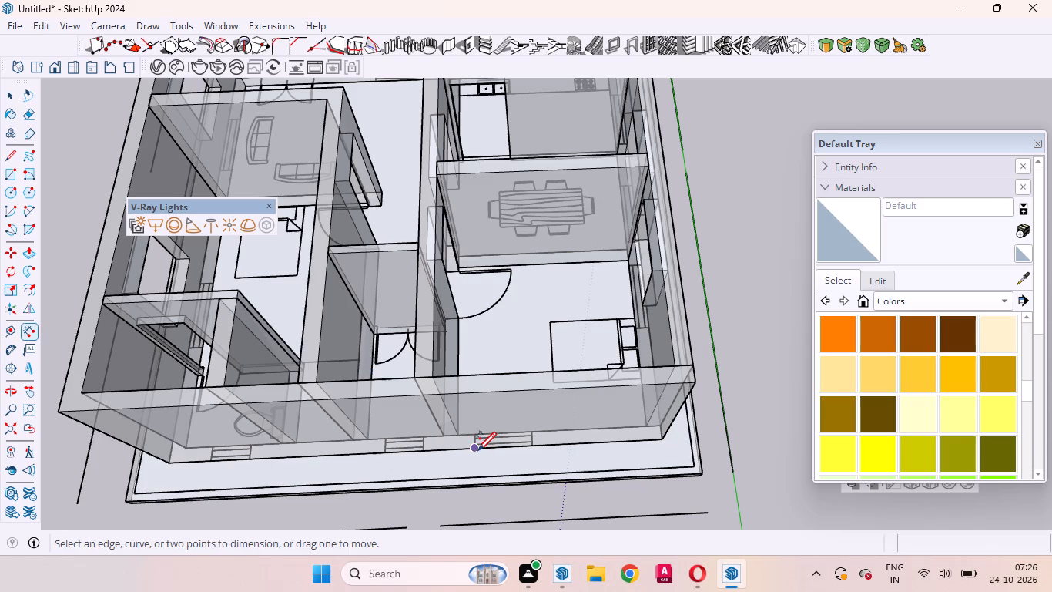
left_click(477, 449)
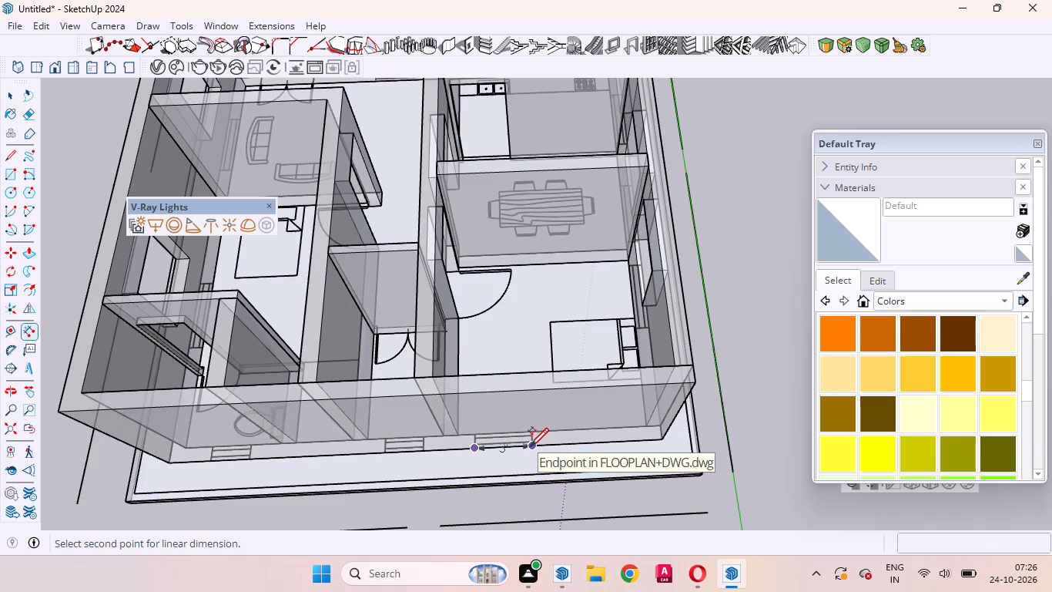
left_click(5, 97)
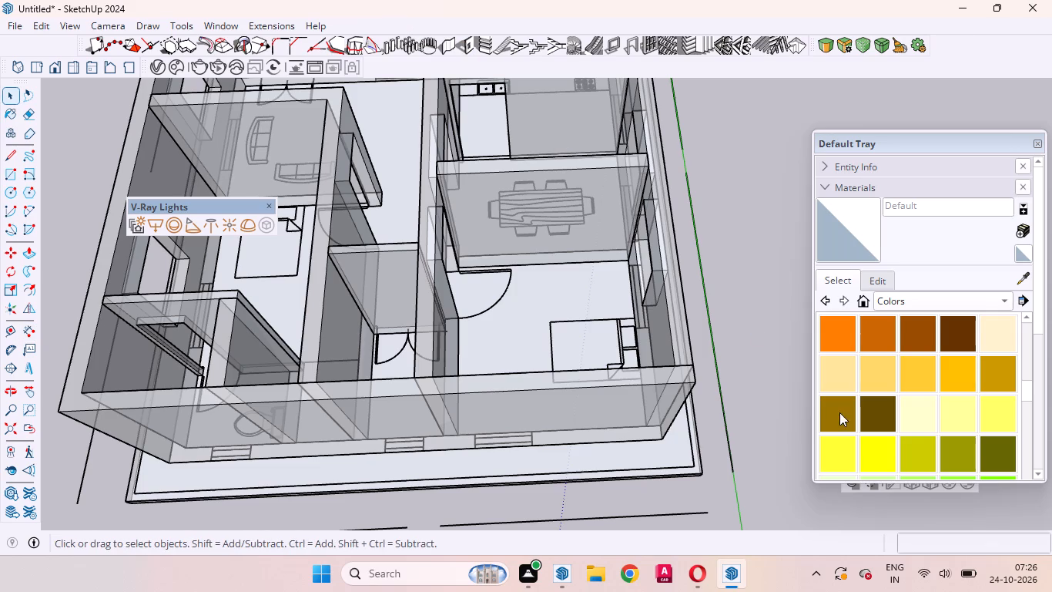
Cut a 3' by 3' opening at that bedroom's rear-wall window, from its end nearest the narrow middle room, with a 4' sill.
left_click(468, 44)
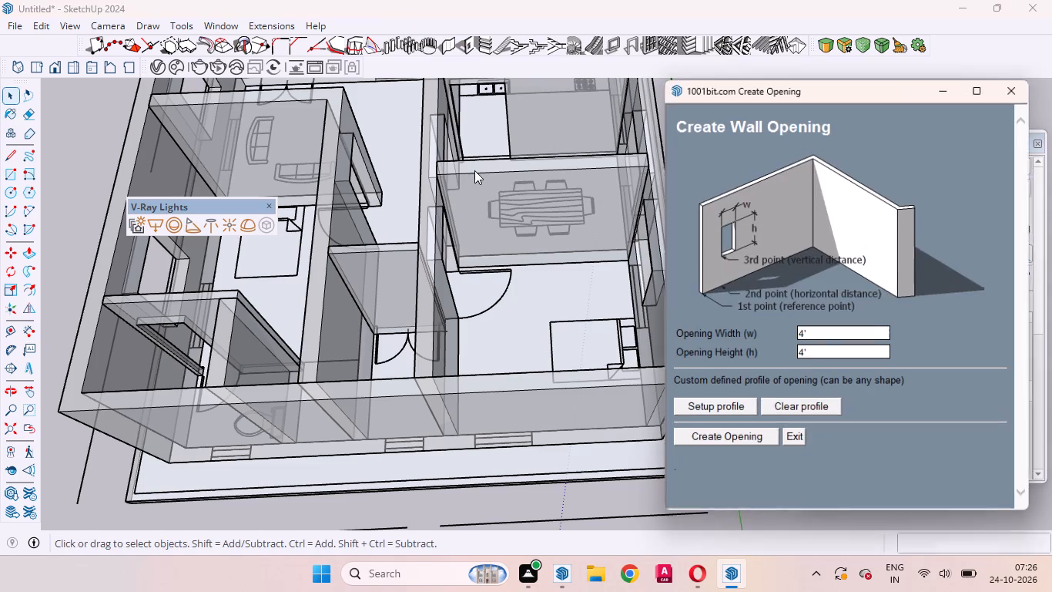
left_click(834, 331)
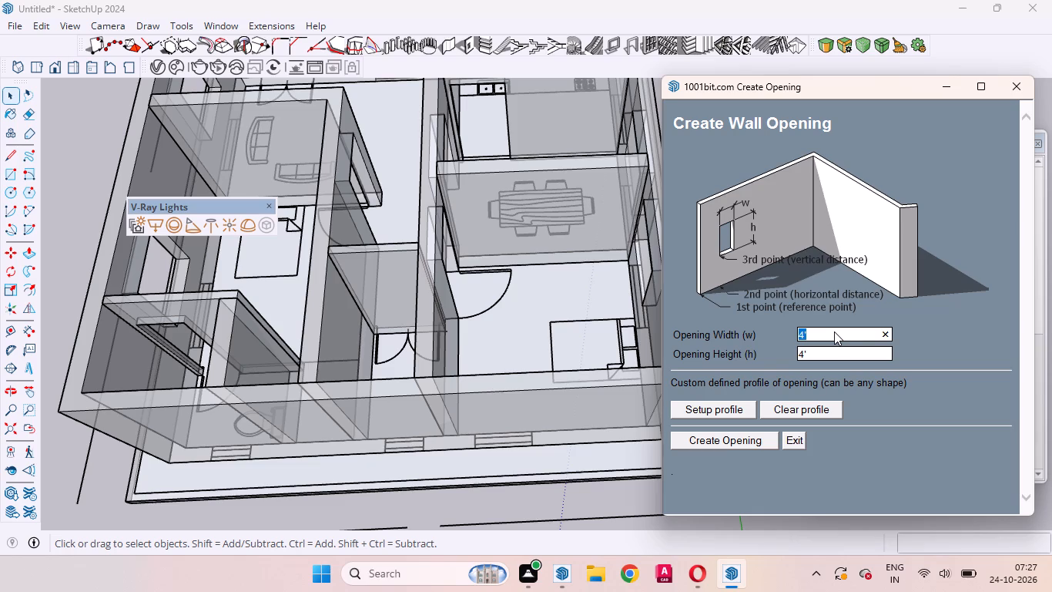
key("3")
key("apostrophe")
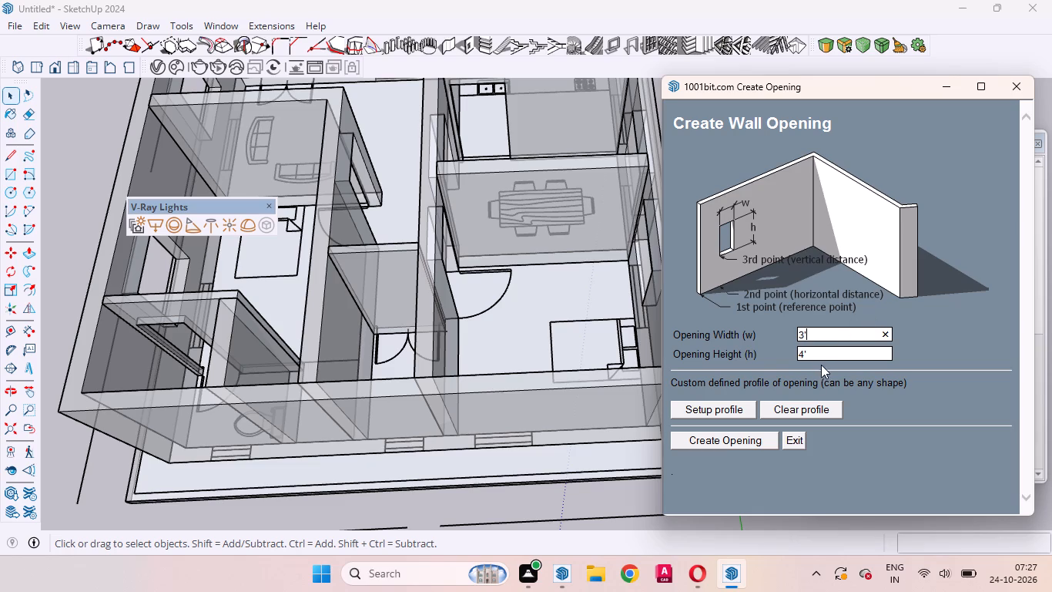
left_click(823, 355)
type("3'")
left_click(706, 439)
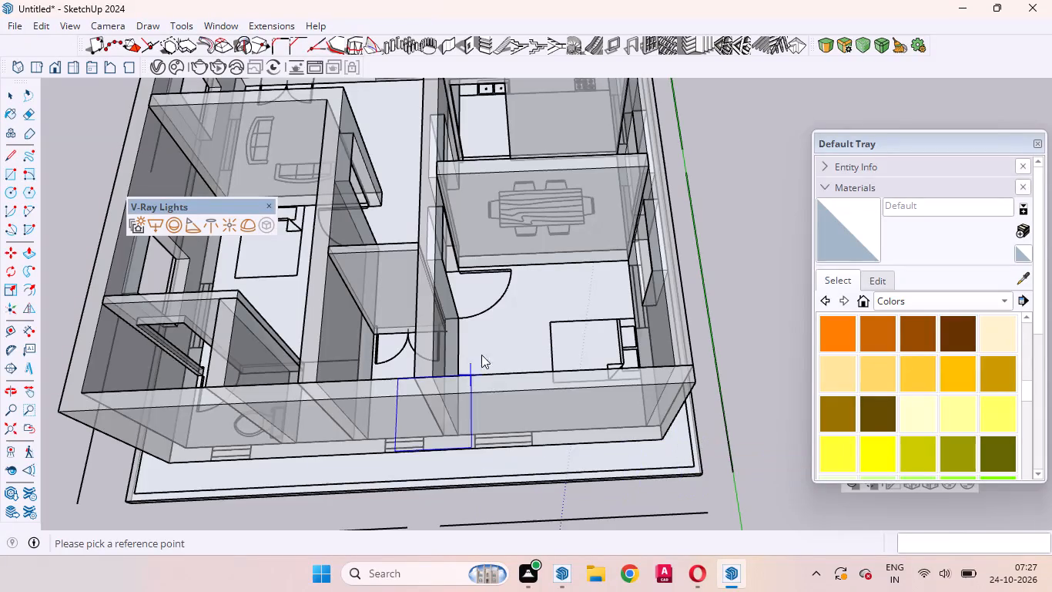
scroll(524, 449, "up", 10)
middle_click_drag(570, 466, 589, 402)
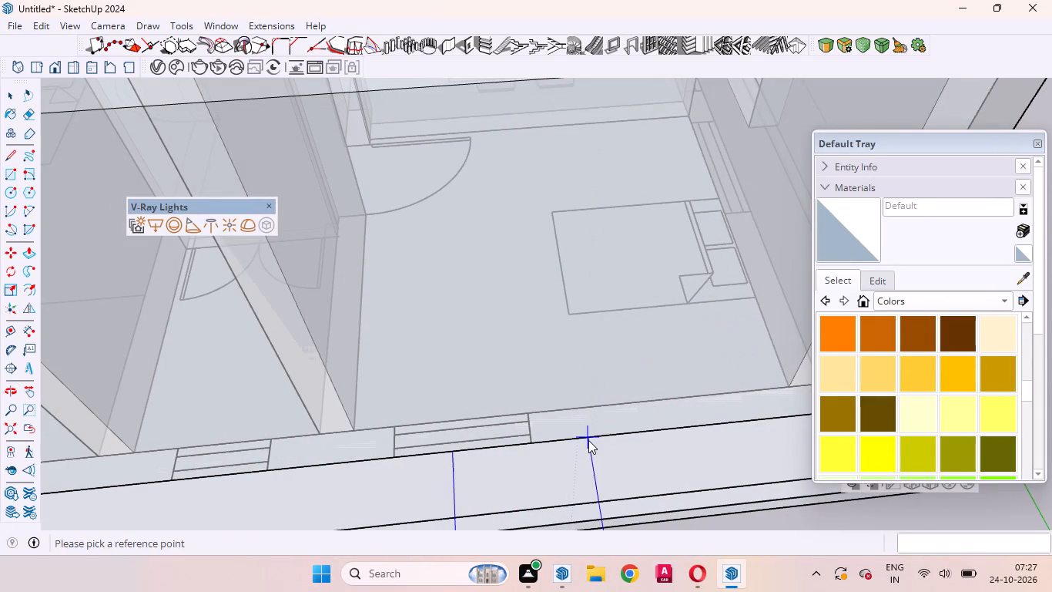
left_click(588, 437)
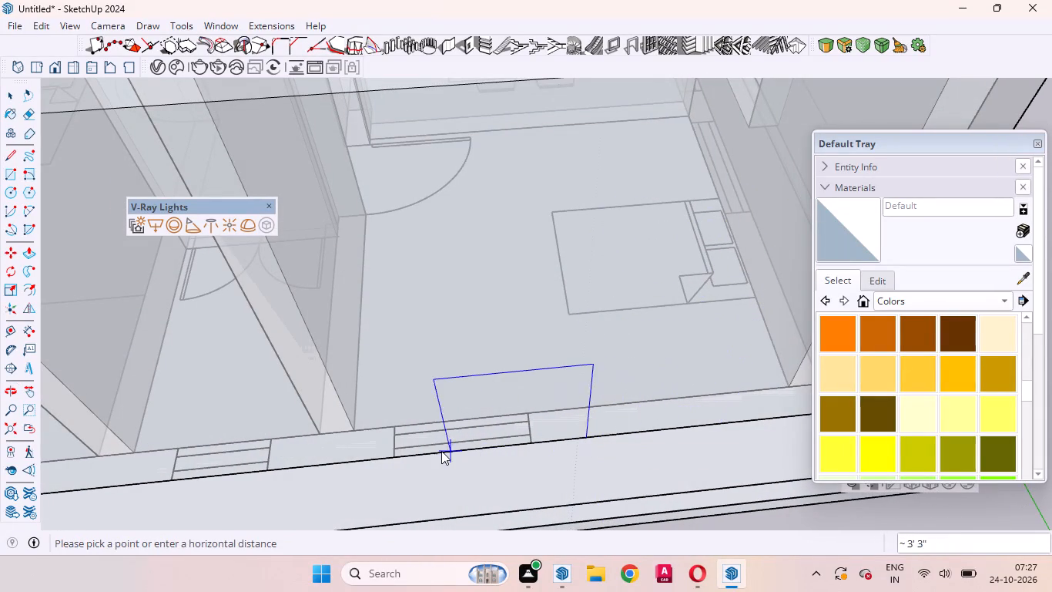
left_click(388, 456)
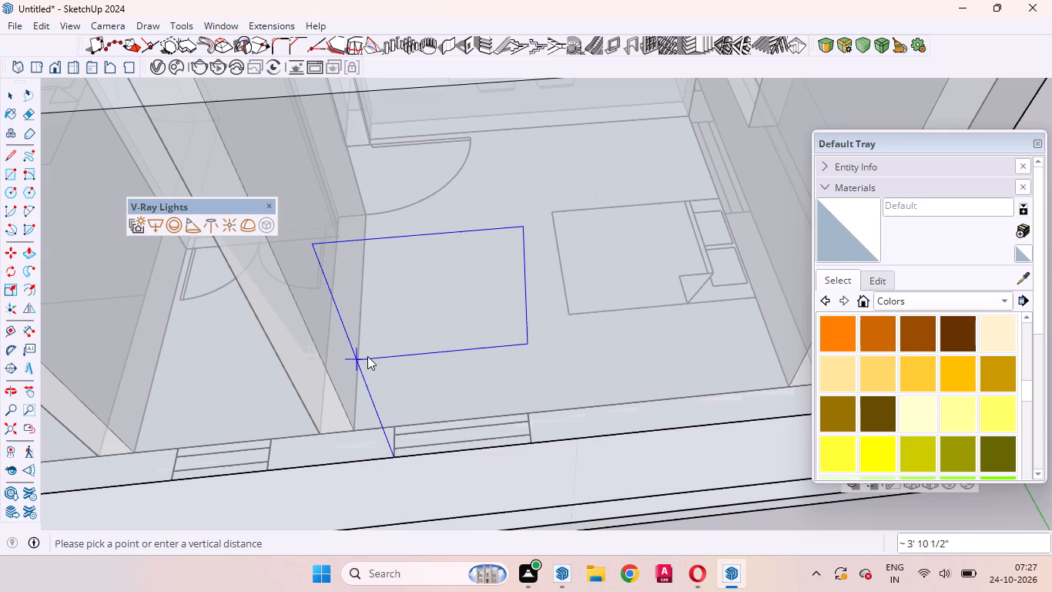
type("4'")
key("Return")
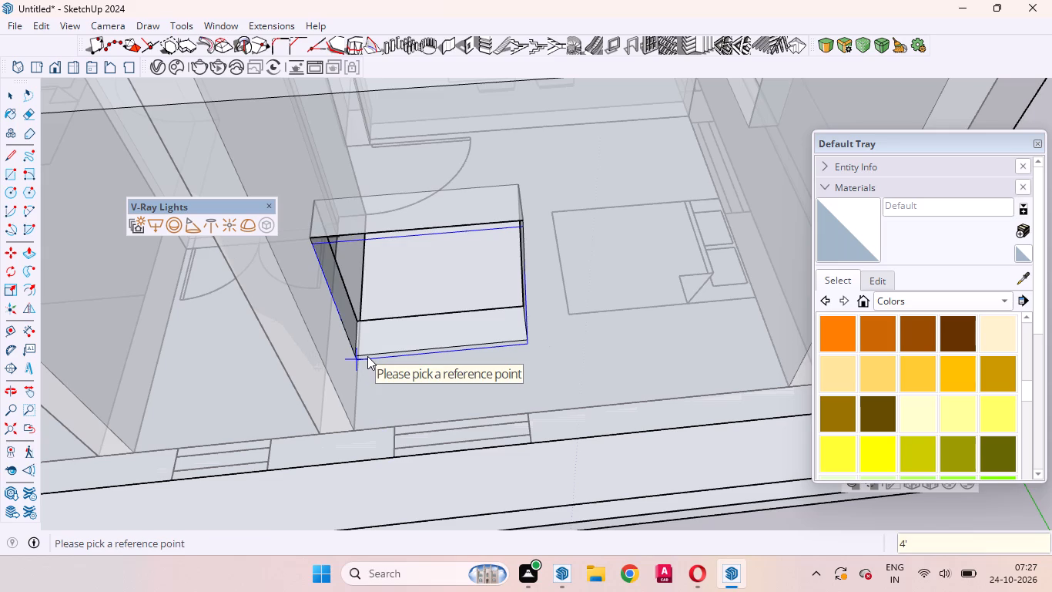
left_click(8, 89)
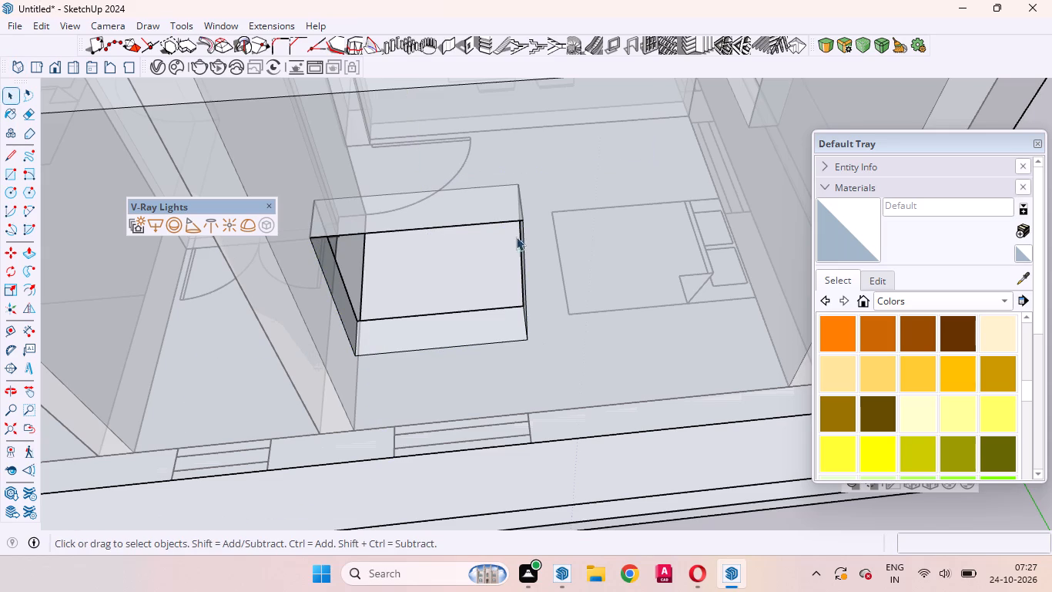
Check the width of the rear-wall window in the narrow room with the double door using the Dimension tool.
scroll(545, 235, "down", 9)
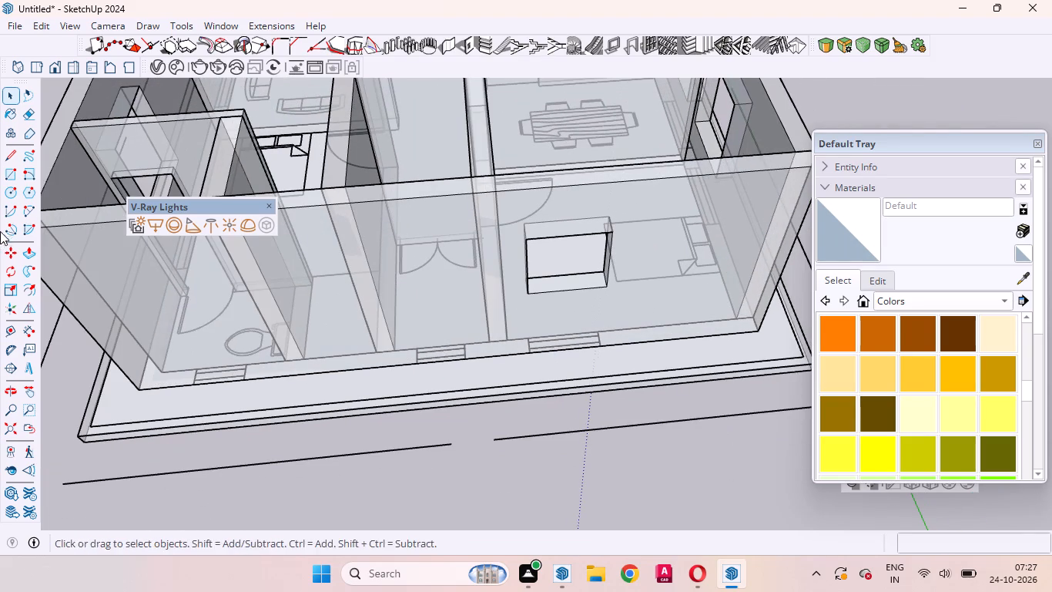
left_click(27, 324)
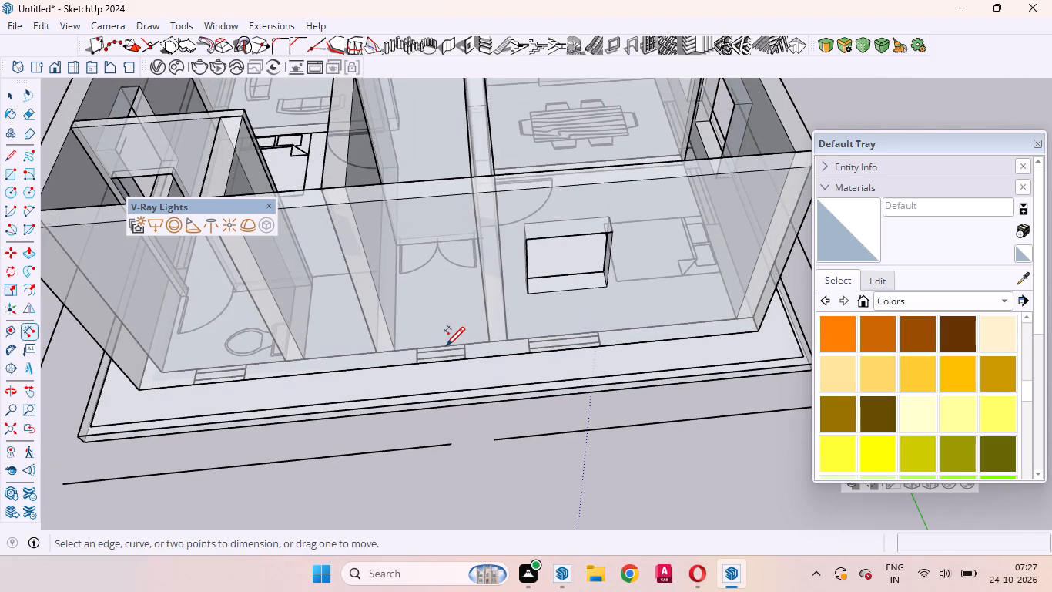
scroll(445, 347, "up", 5)
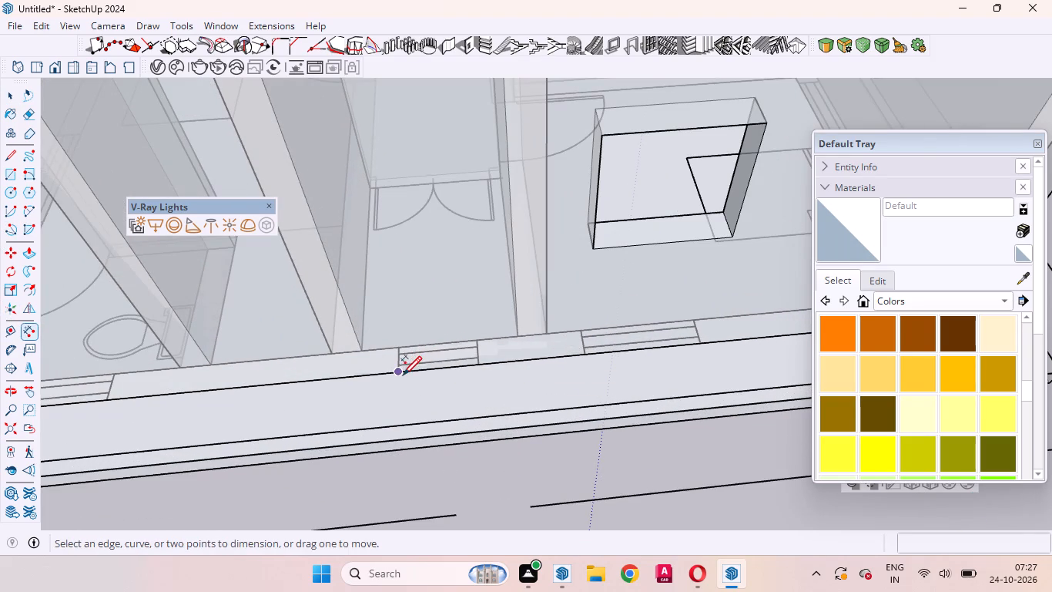
left_click(397, 368)
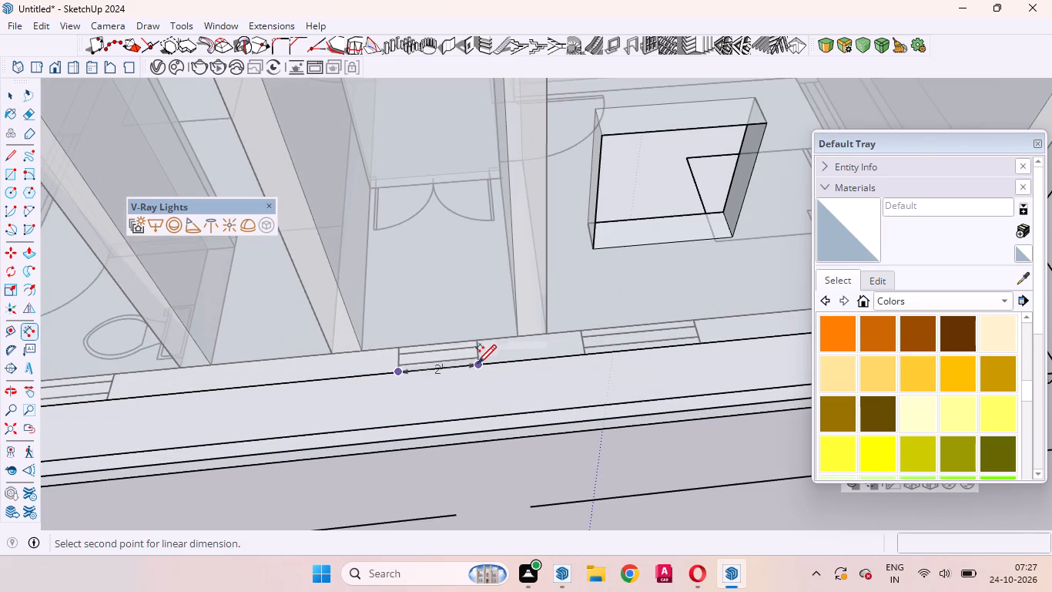
left_click(16, 89)
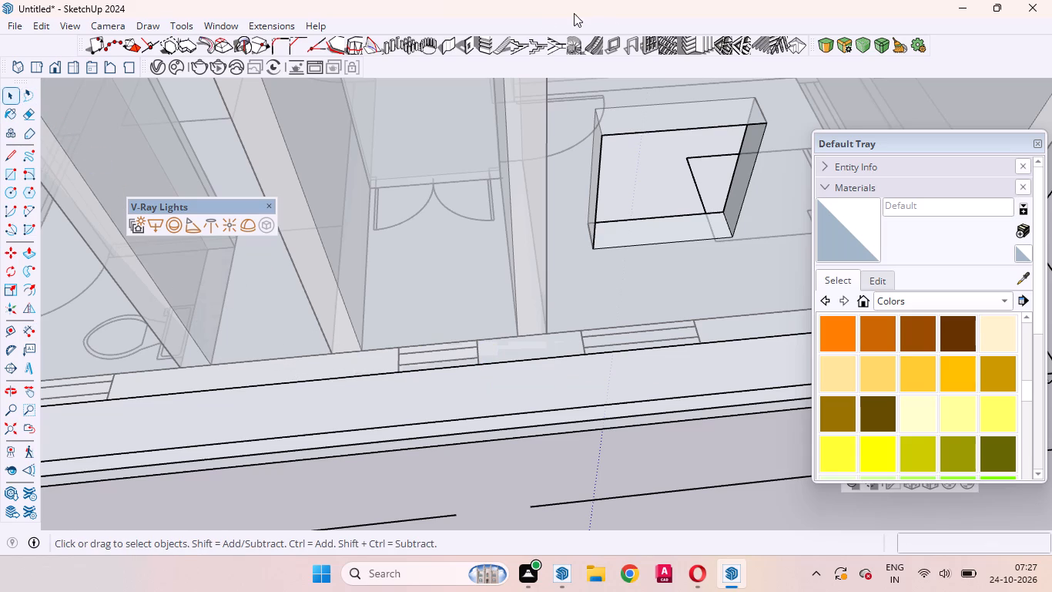
Cut a 2' by 2' opening at the narrow middle room's rear-wall window, from its end farthest from the bedroom, with a 5' sill.
left_click(465, 38)
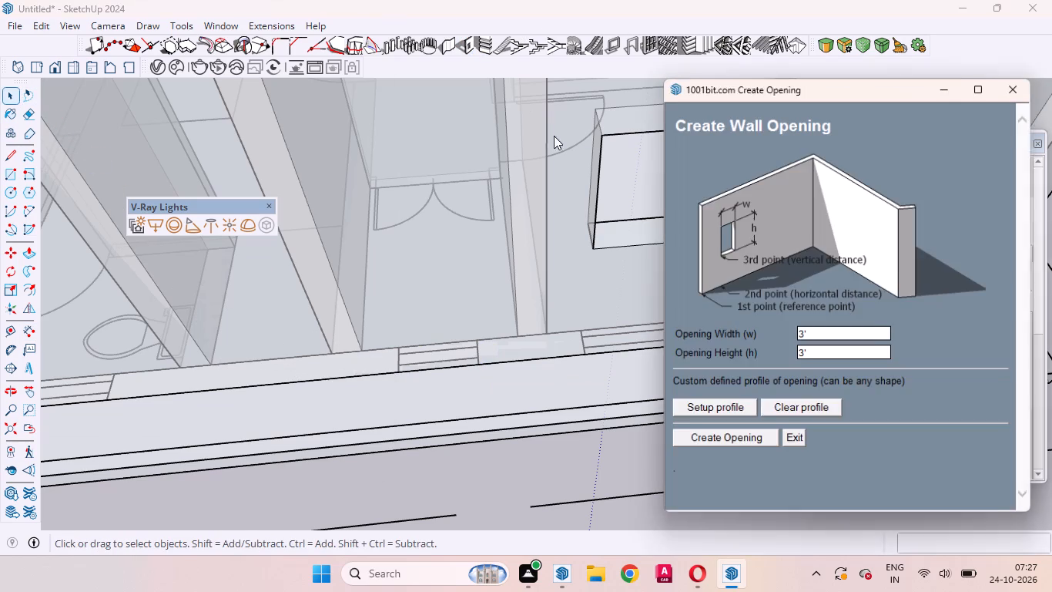
left_click(821, 337)
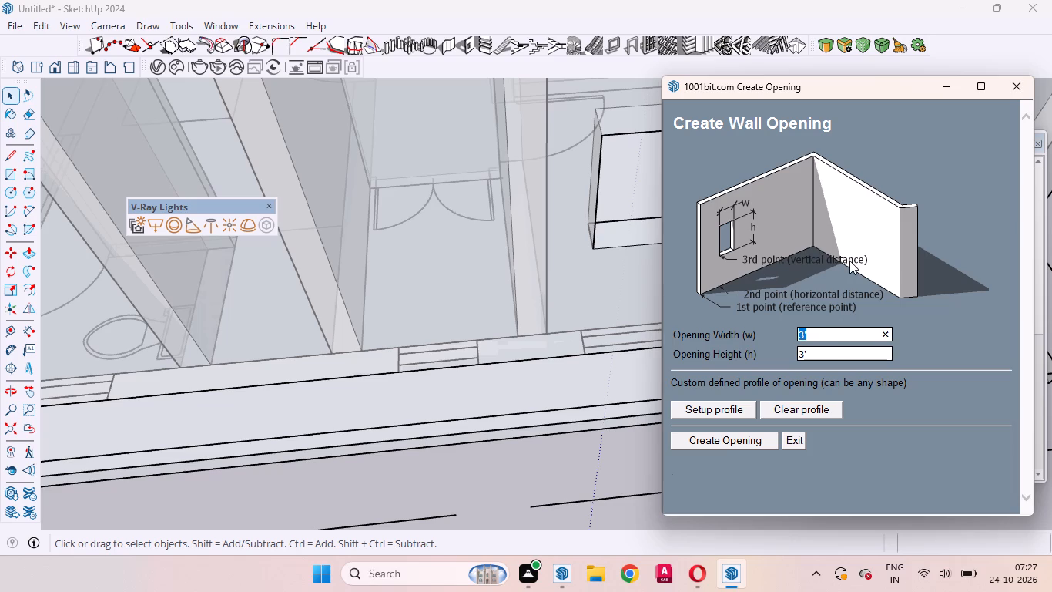
type("2'")
left_click(830, 347)
type("2'")
left_click(700, 441)
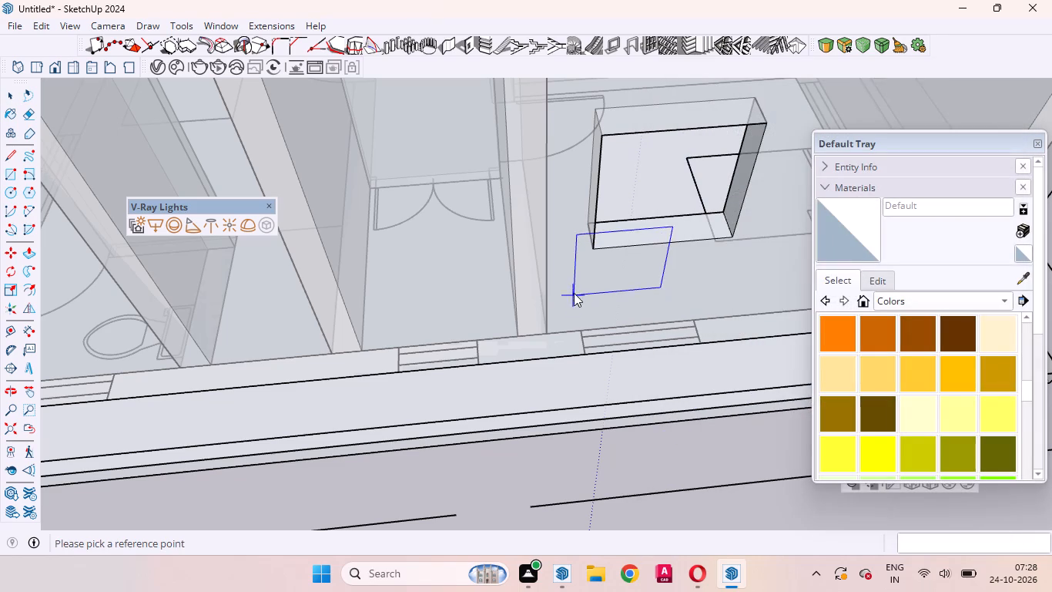
left_click(563, 355)
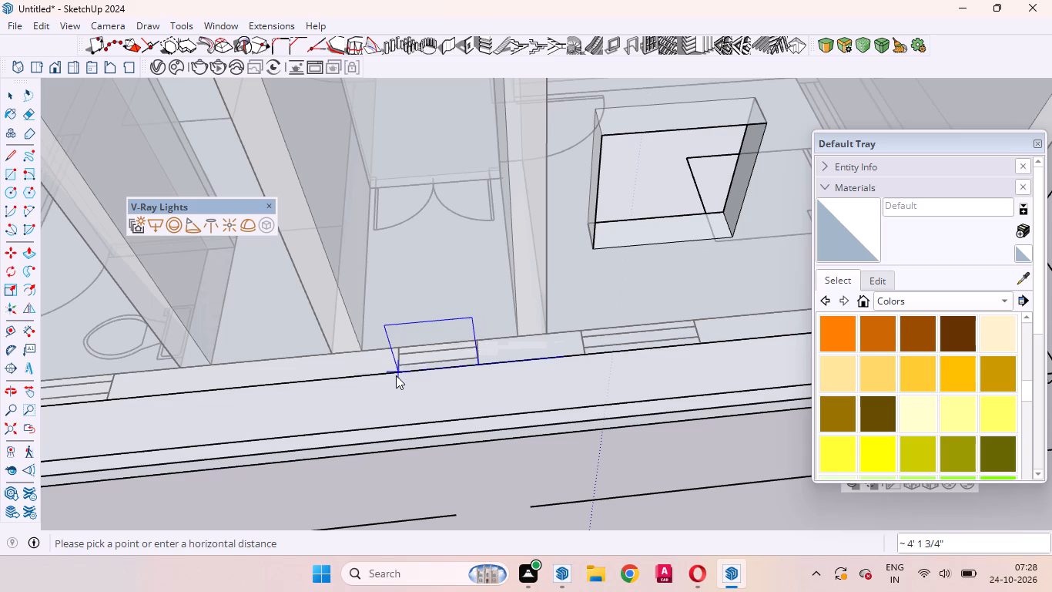
left_click(395, 375)
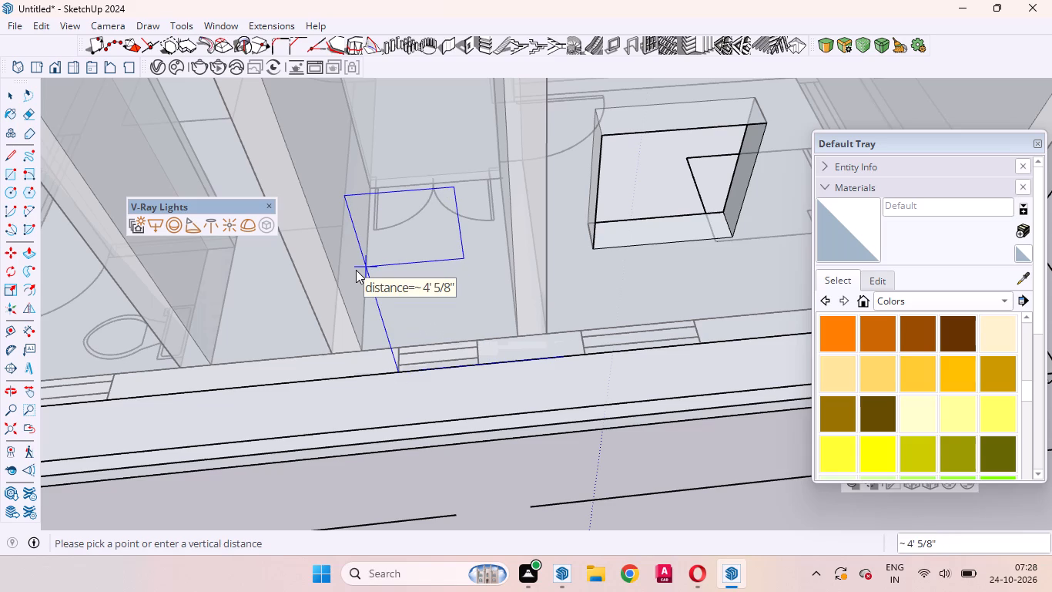
type("5'")
key("Return")
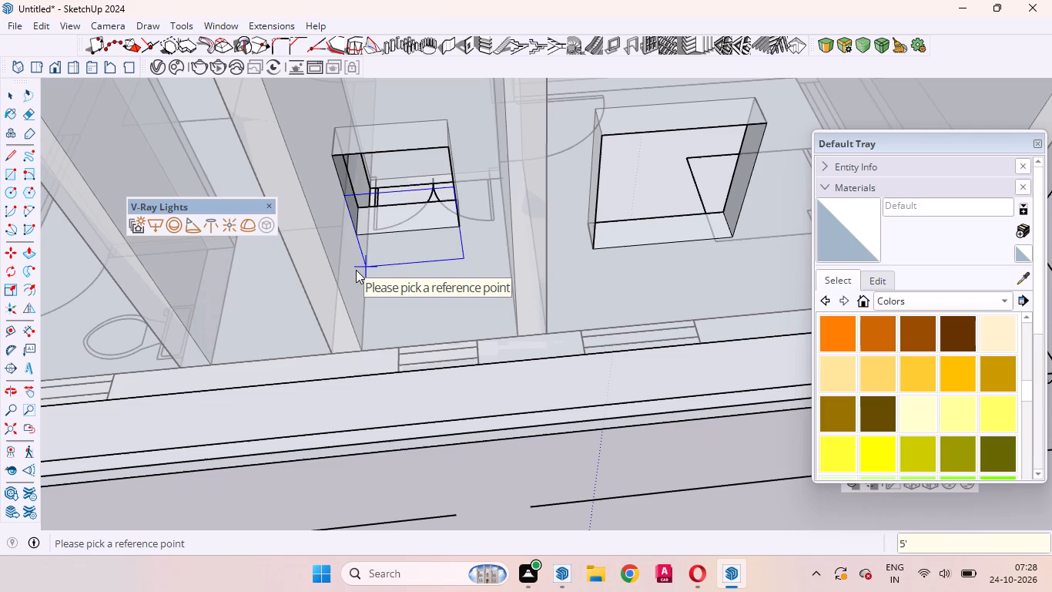
Cut a 2' by 2' opening at the toilet's rear-wall window, from its end nearest the outer corner, with a 5' sill.
scroll(534, 218, "down", 4)
scroll(632, 214, "down", 6)
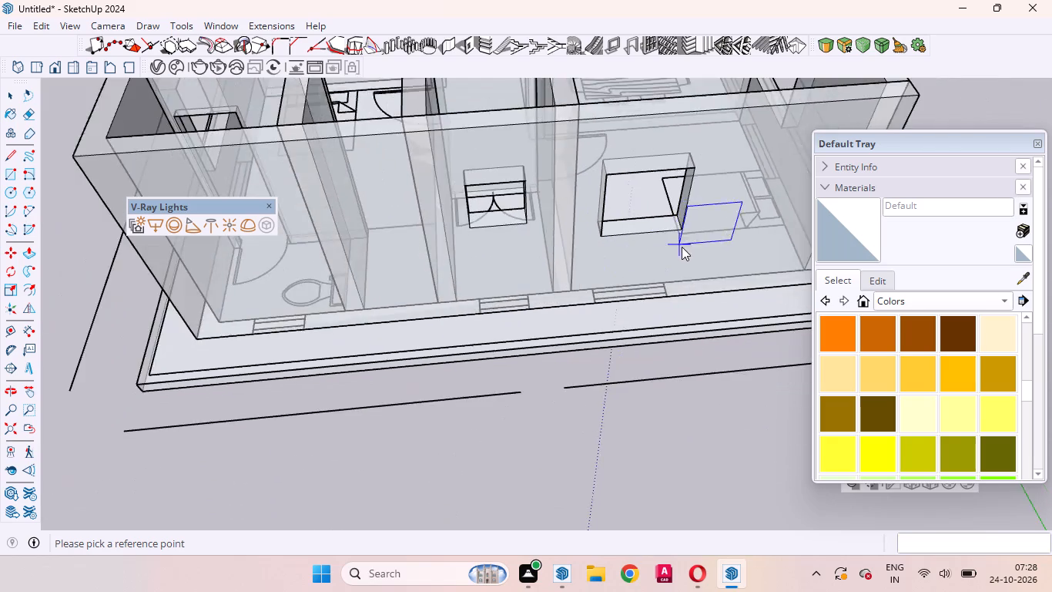
scroll(682, 247, "down", 2)
scroll(323, 325, "up", 4)
scroll(390, 314, "up", 3)
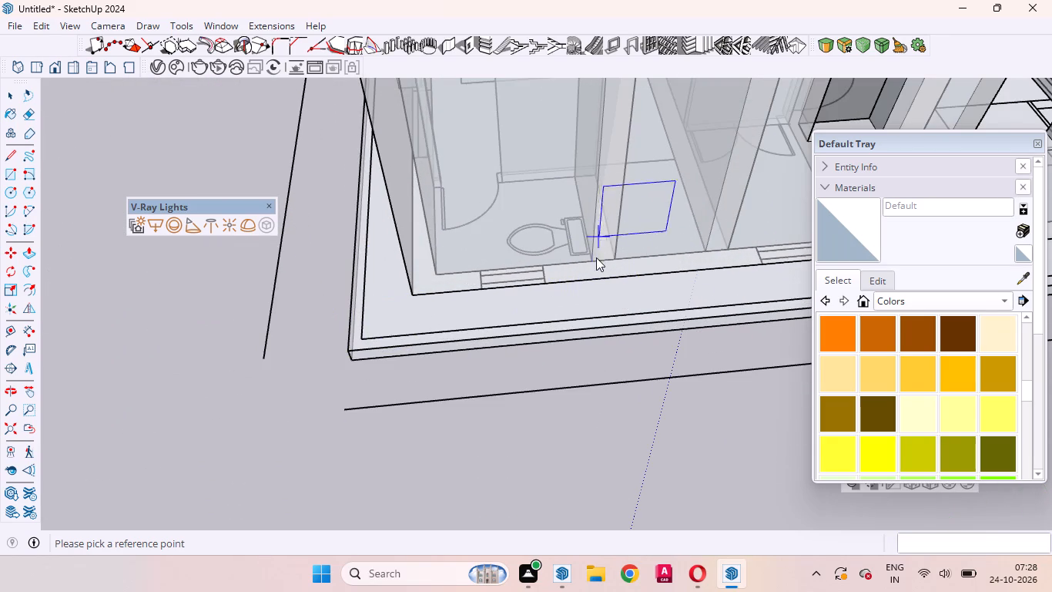
left_click(591, 274)
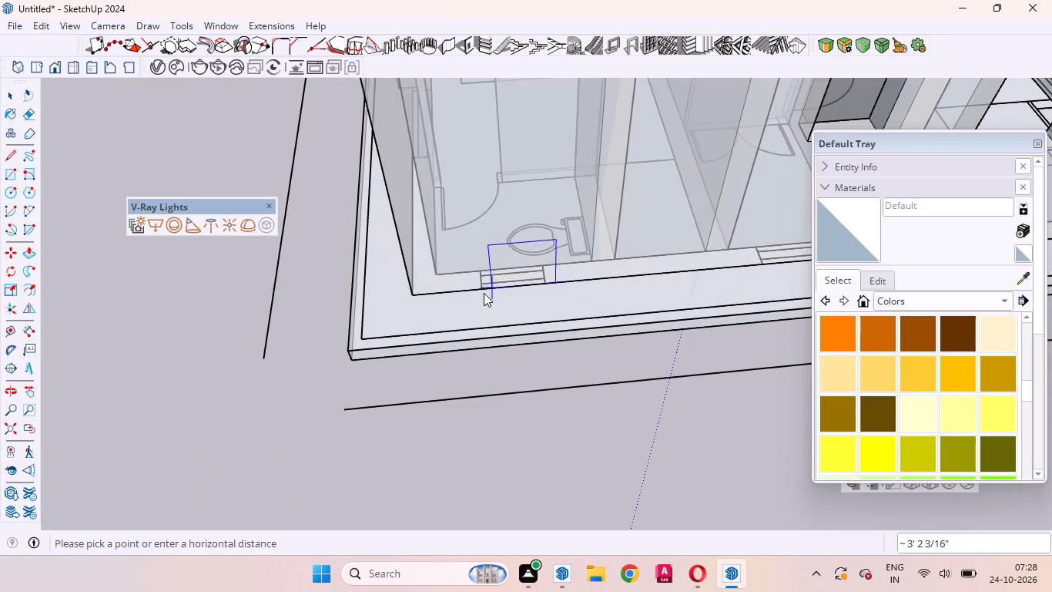
left_click(481, 291)
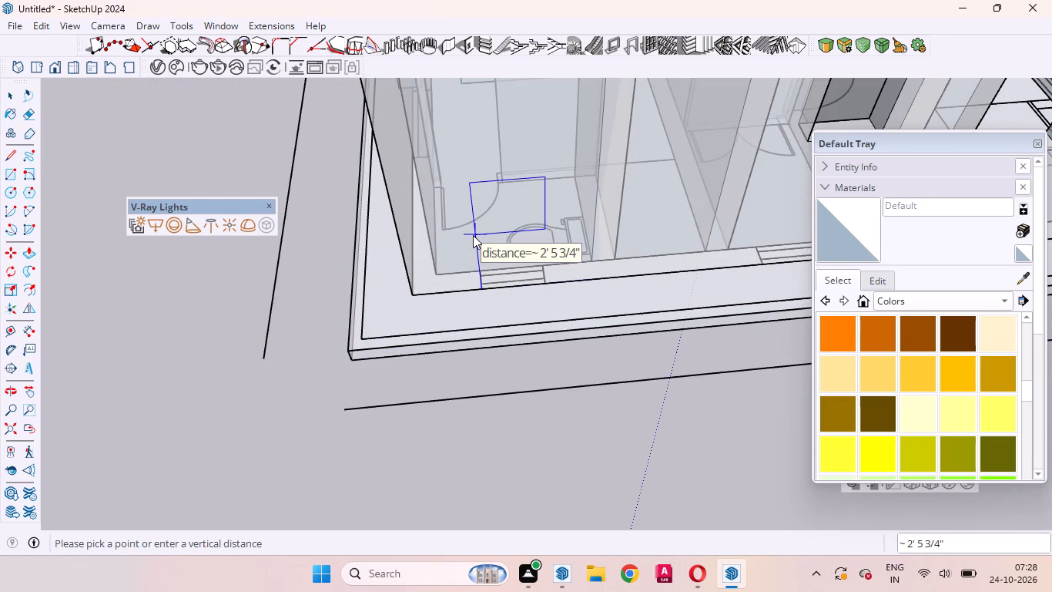
type("5'")
key("Return")
key("space")
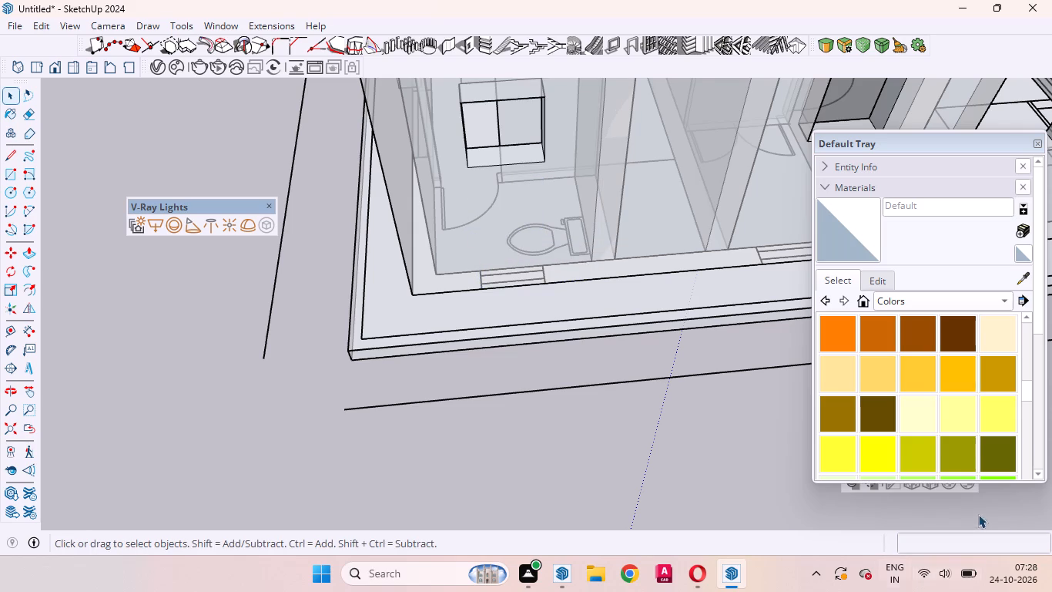
Examine the whole house model from several sides to check the door and window openings.
scroll(712, 506, "down", 7)
middle_click_drag(633, 395, 1051, 492)
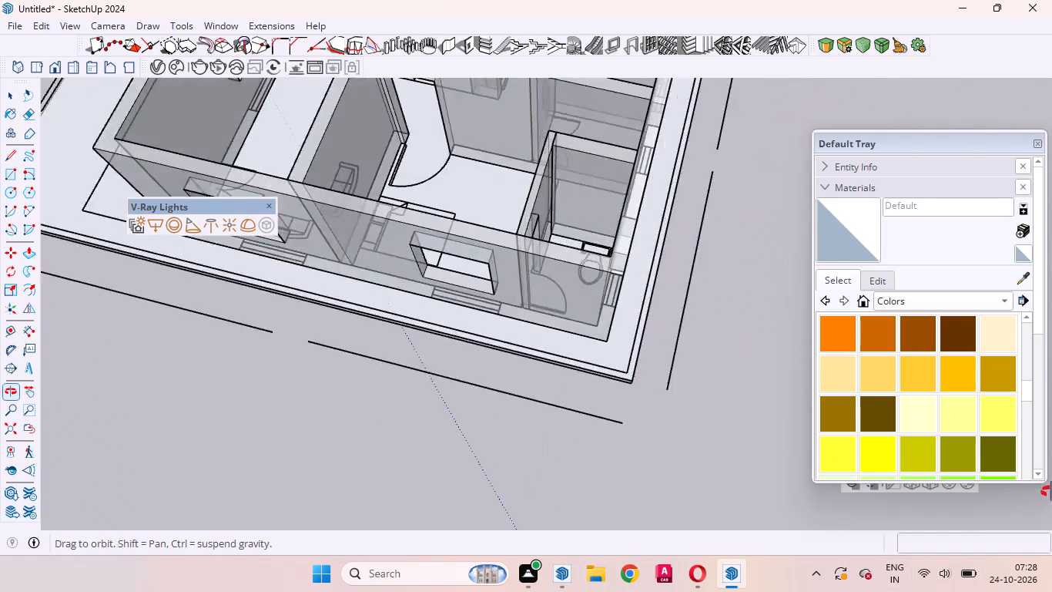
middle_click_drag(1051, 492, 1051, 495)
scroll(1039, 496, "up", 1)
scroll(633, 438, "down", 11)
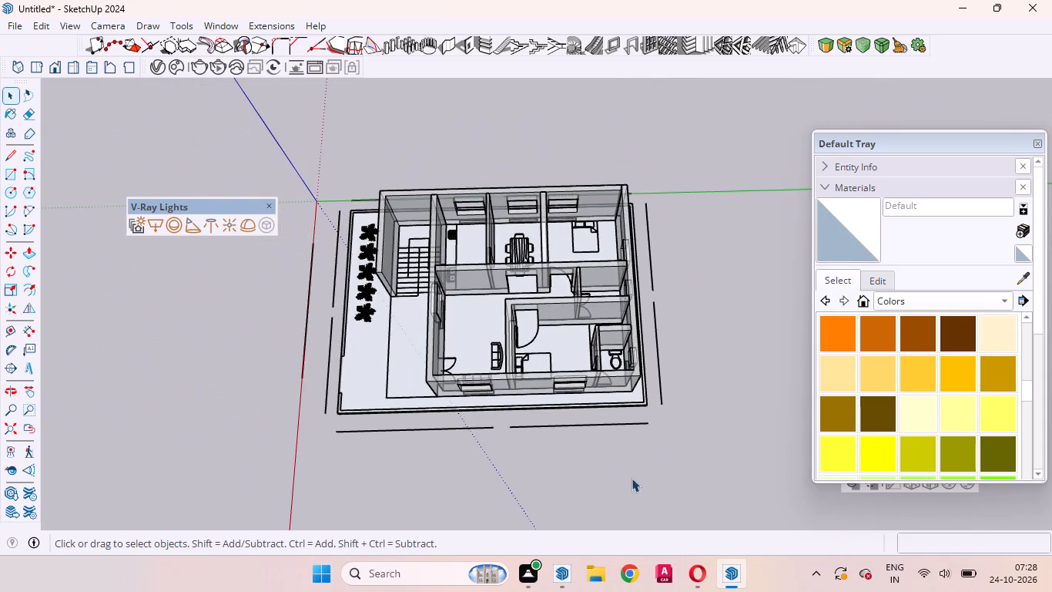
middle_click_drag(521, 431, 815, 256)
scroll(574, 319, "up", 1)
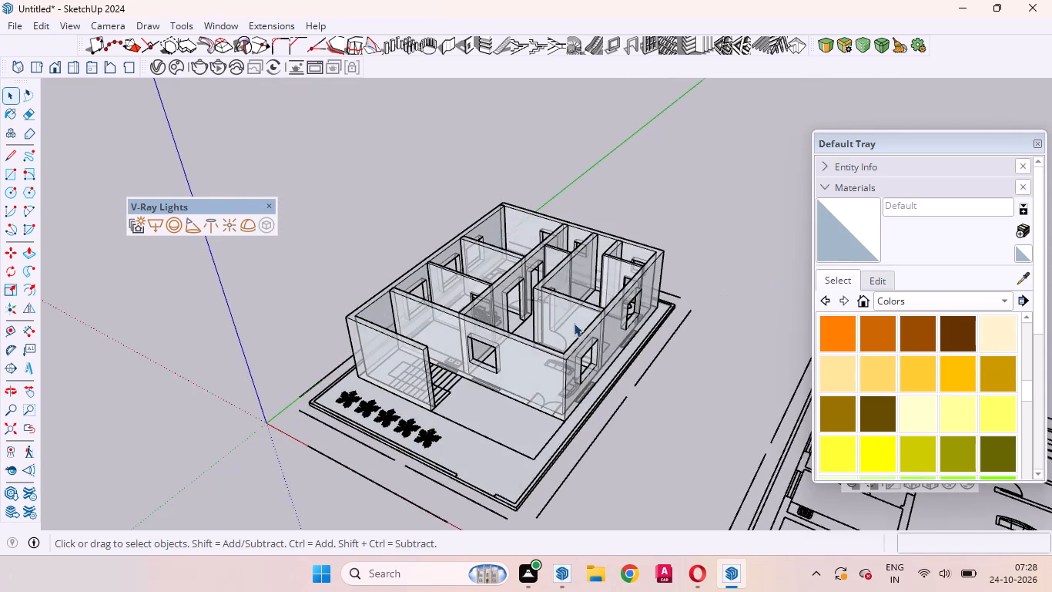
Examine the front window, the double-door room and the overall layout of the house from inside and above.
scroll(574, 323, "up", 3)
middle_click_drag(505, 394, 627, 289)
scroll(518, 315, "up", 2)
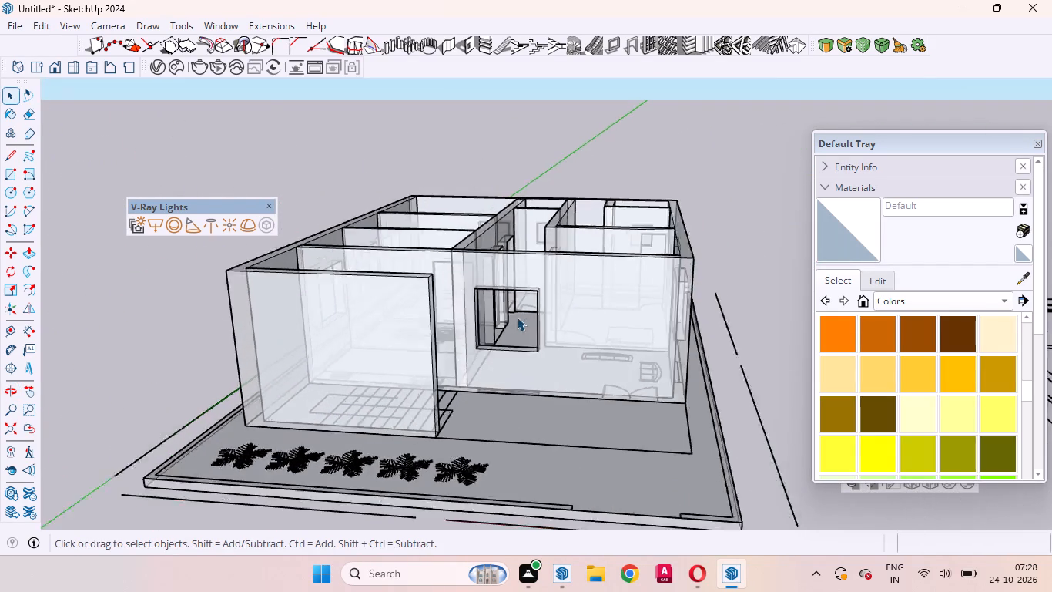
scroll(517, 317, "up", 10)
scroll(512, 333, "down", 7)
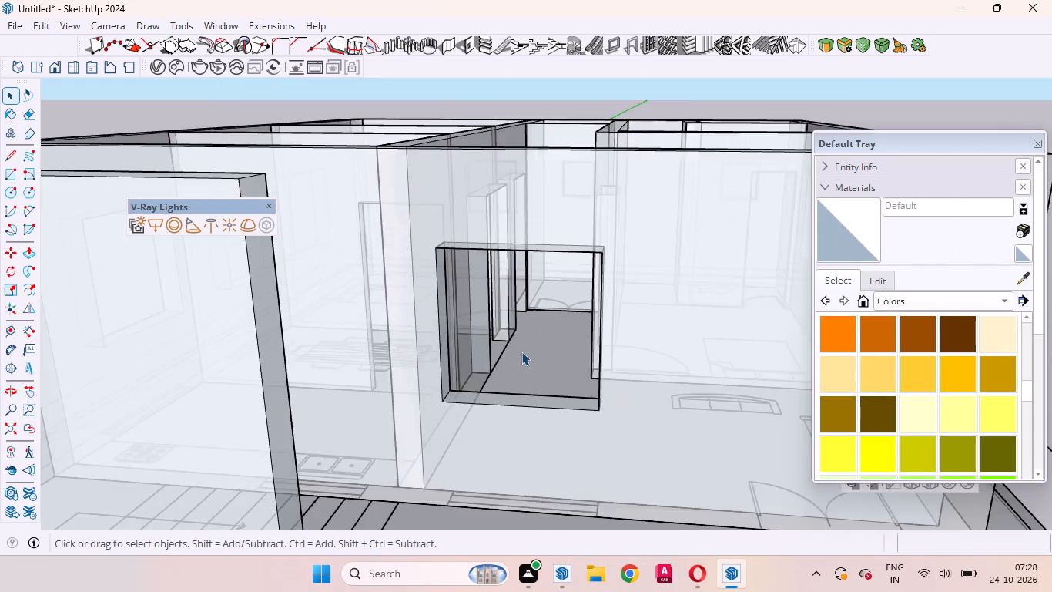
scroll(521, 351, "down", 2)
middle_click_drag(554, 328, 561, 536)
scroll(564, 523, "up", 1)
scroll(582, 473, "down", 6)
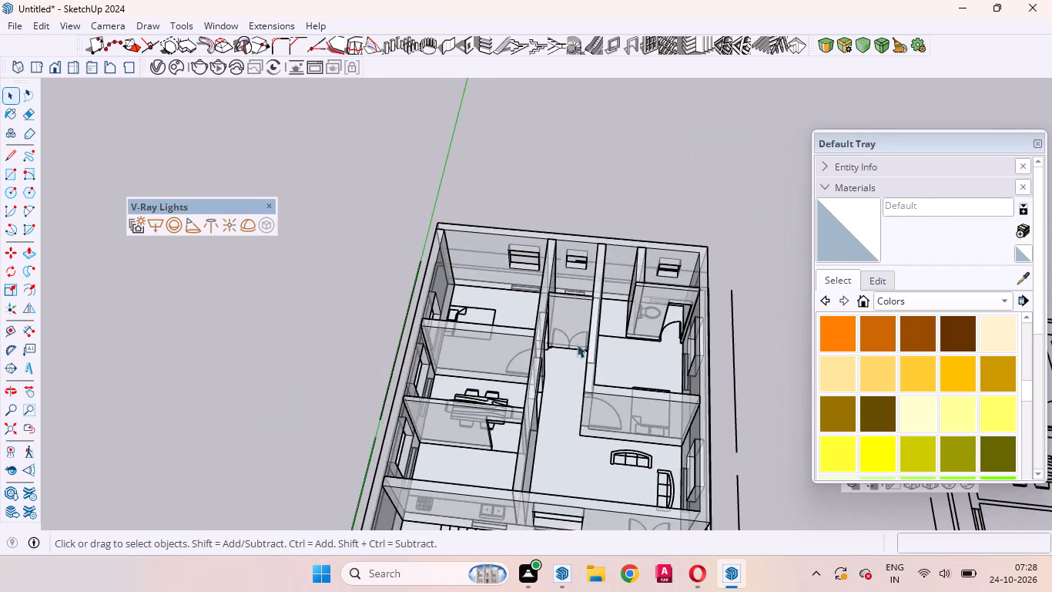
scroll(575, 334, "up", 15)
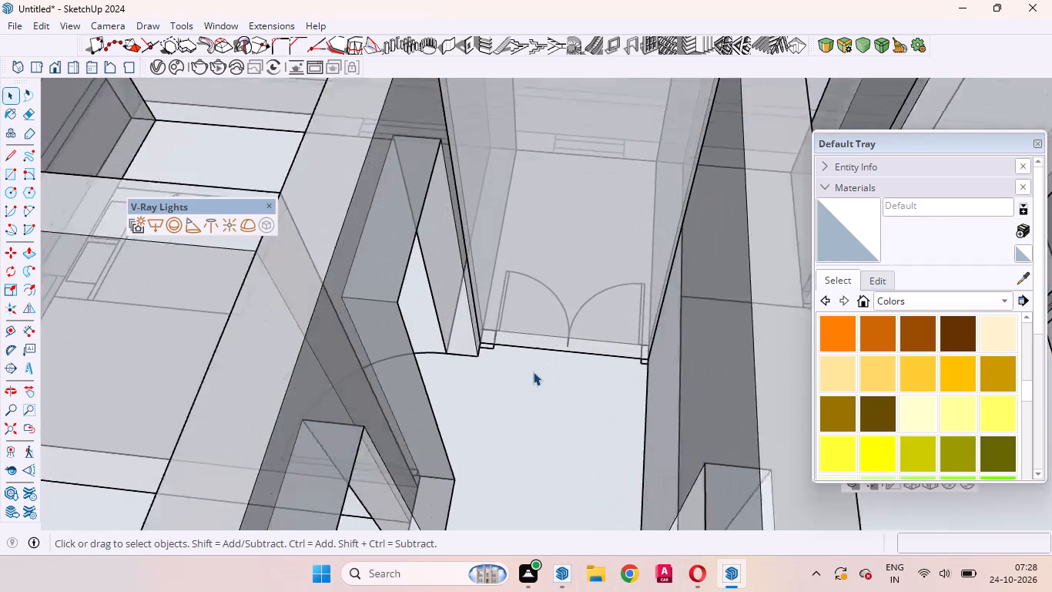
scroll(533, 372, "up", 1)
middle_click_drag(533, 372, 558, 418)
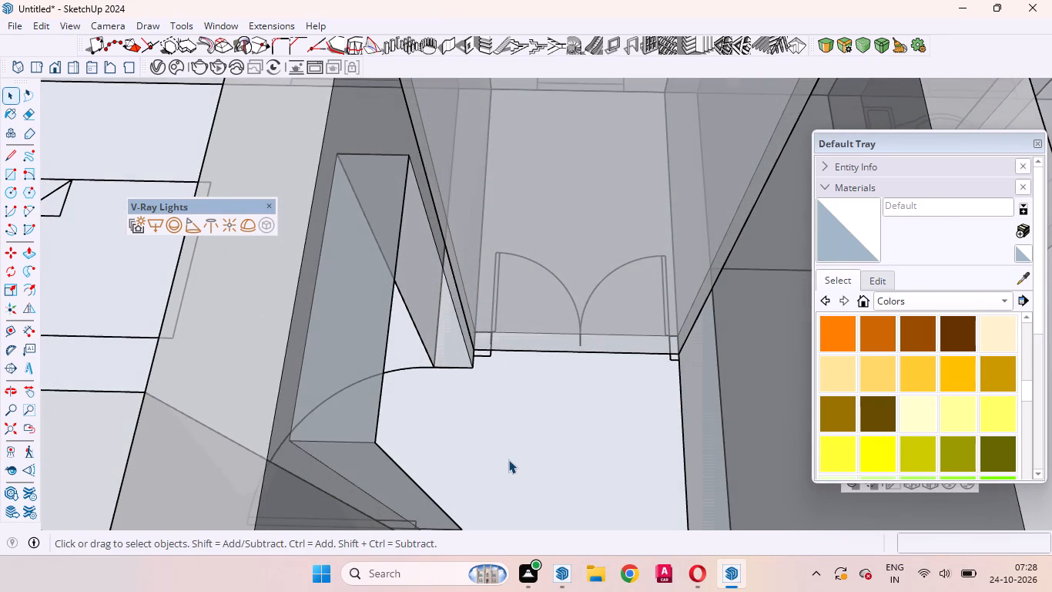
scroll(508, 459, "down", 5)
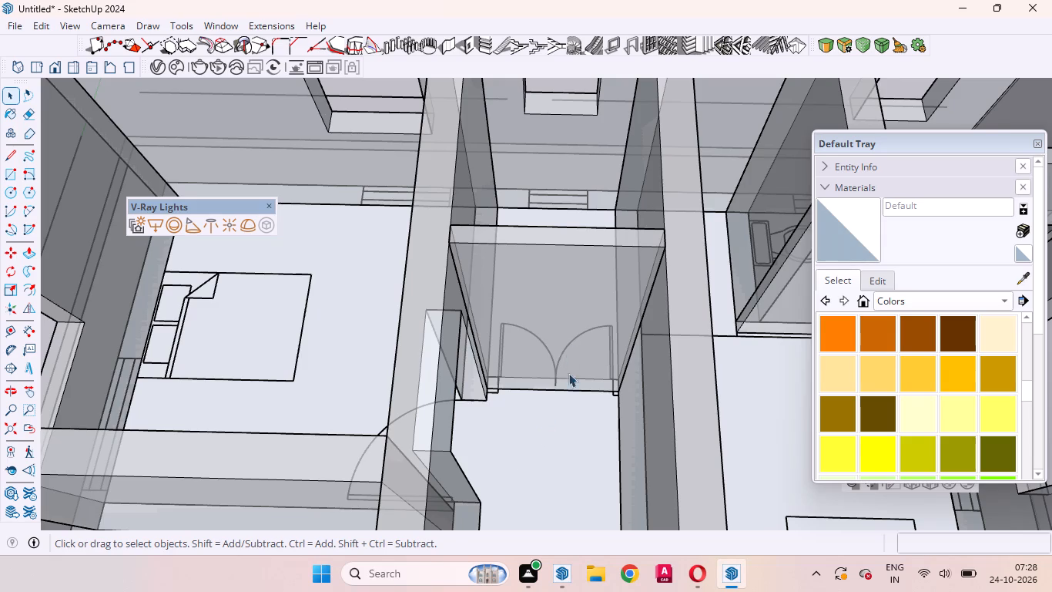
middle_click_drag(569, 376, 581, 503)
scroll(582, 490, "down", 7)
scroll(591, 404, "down", 3)
scroll(606, 328, "down", 3)
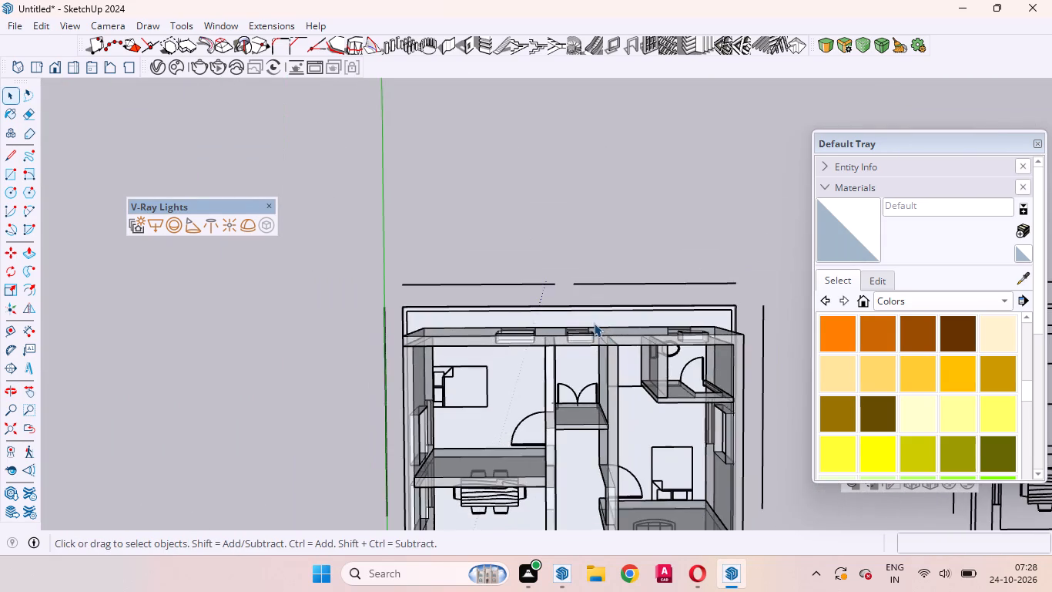
scroll(594, 323, "down", 9)
middle_click_drag(621, 328, 622, 314)
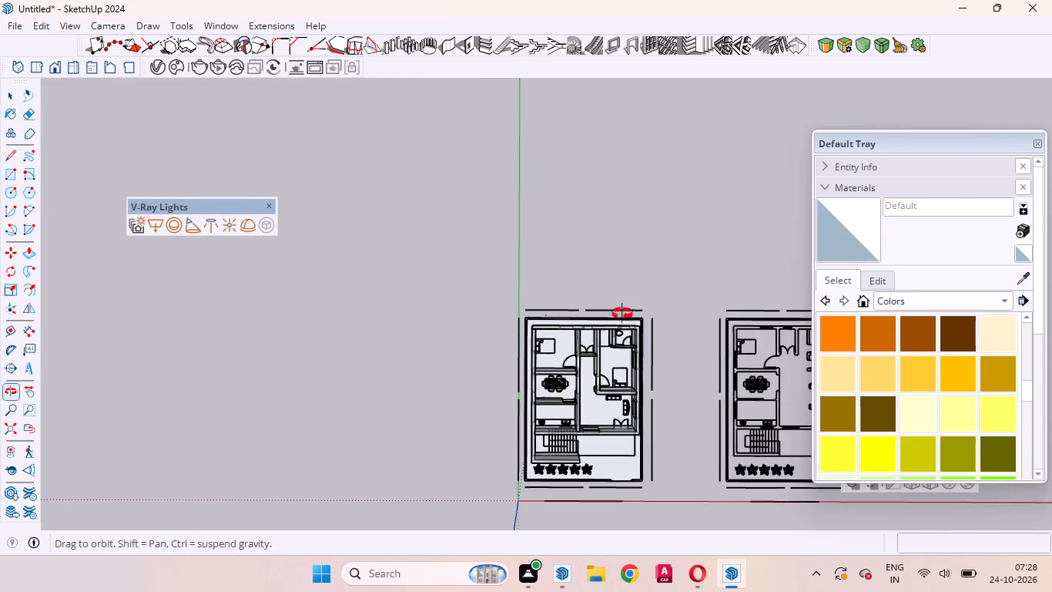
middle_click_drag(622, 314, 625, 308)
scroll(616, 497, "up", 6)
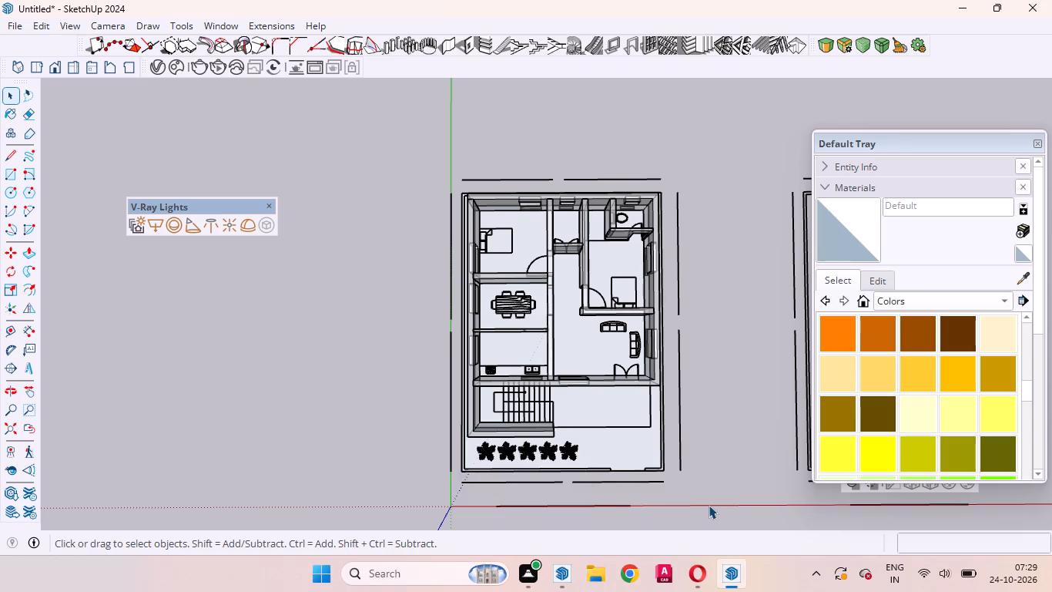
Examine the front yard, stair area and boundary outline from above the front of the house.
left_click(706, 476)
scroll(689, 405, "up", 6)
scroll(605, 395, "up", 3)
middle_click_drag(591, 449, 598, 380)
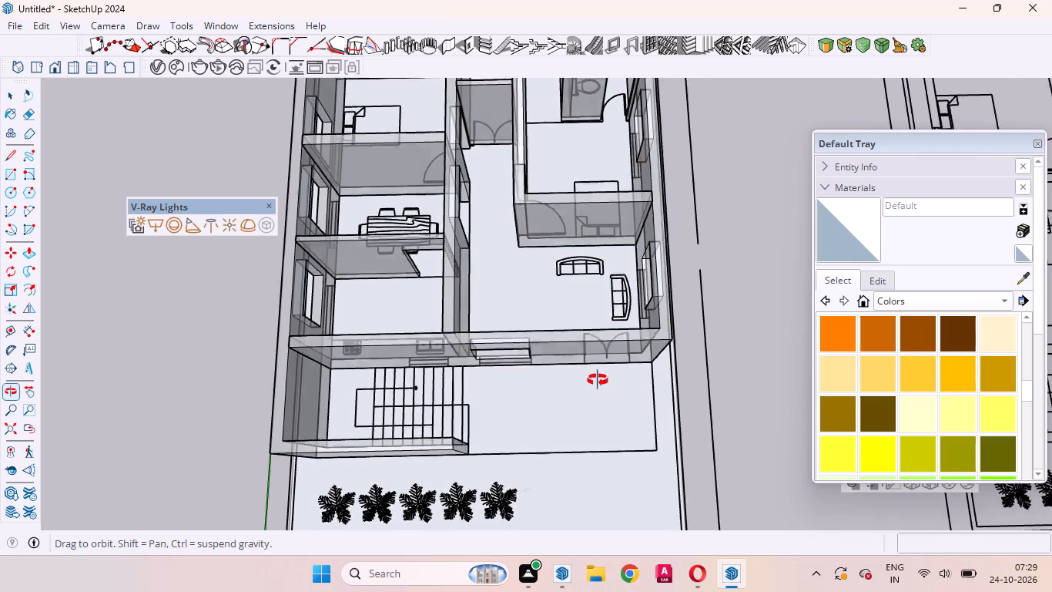
middle_click_drag(598, 380, 611, 344)
scroll(575, 422, "down", 1)
scroll(641, 429, "down", 3)
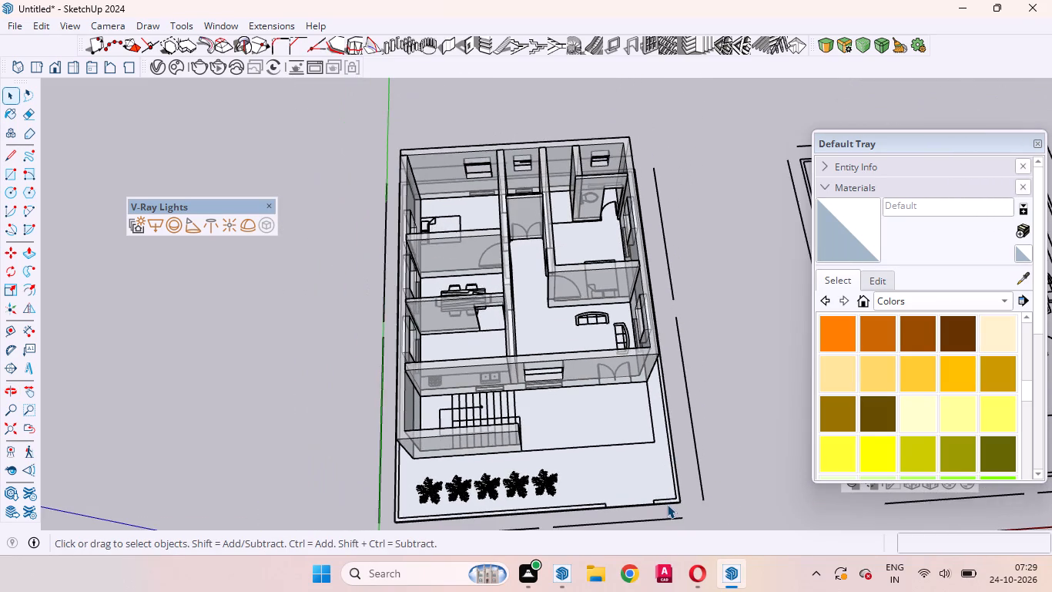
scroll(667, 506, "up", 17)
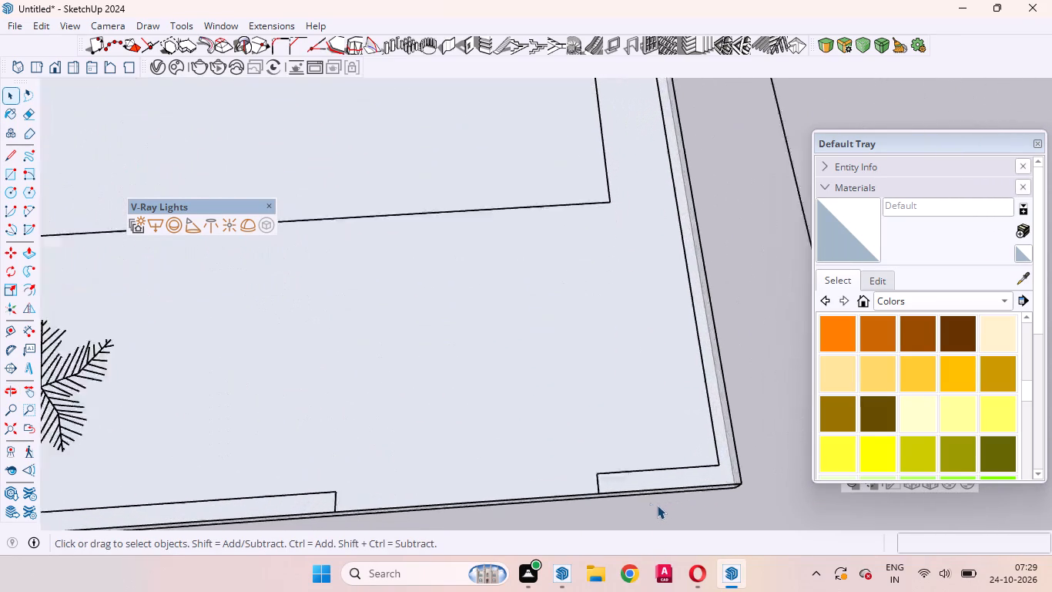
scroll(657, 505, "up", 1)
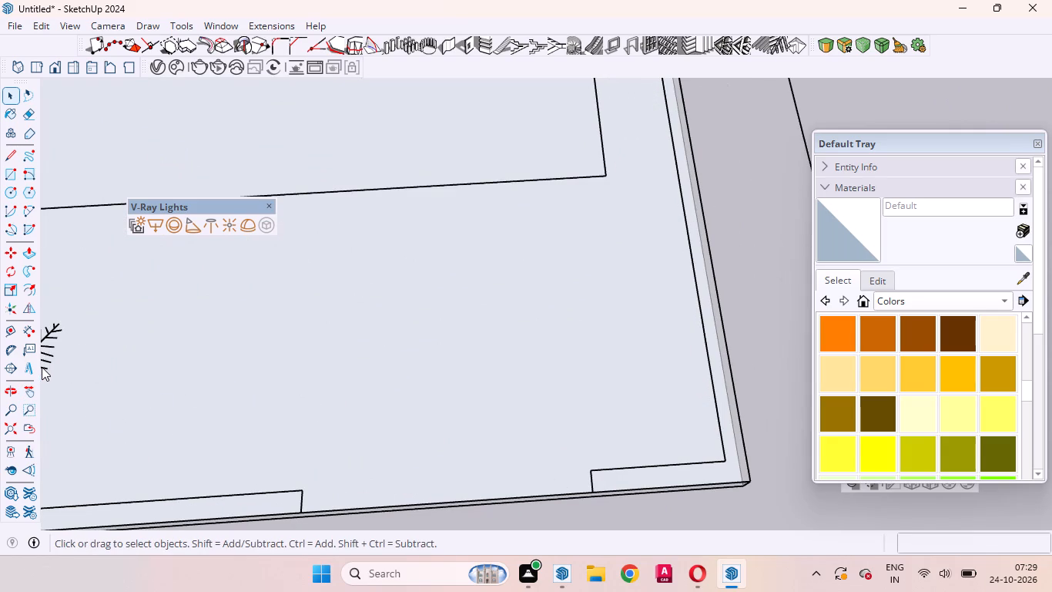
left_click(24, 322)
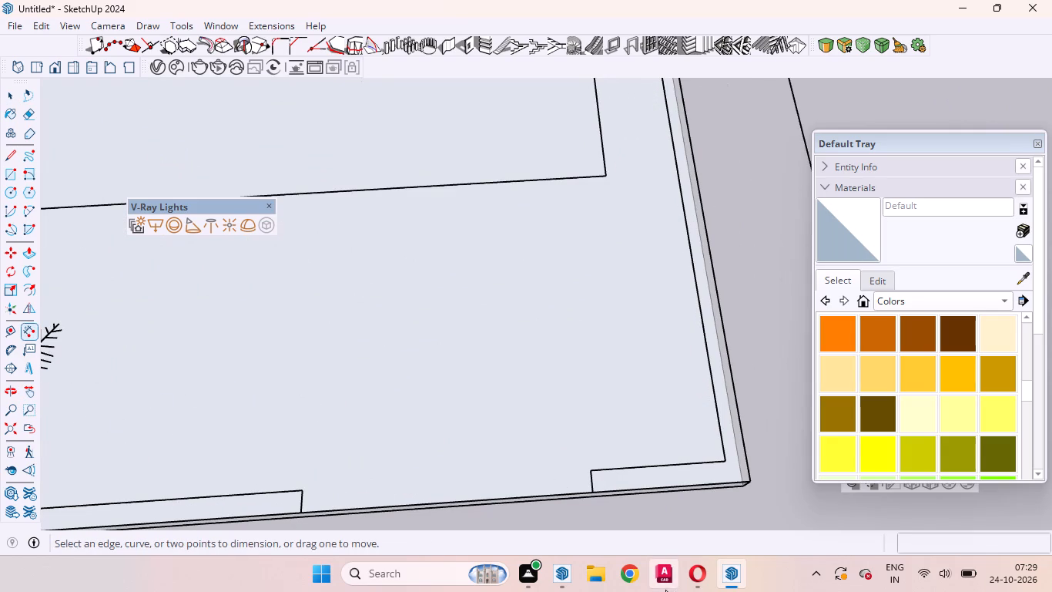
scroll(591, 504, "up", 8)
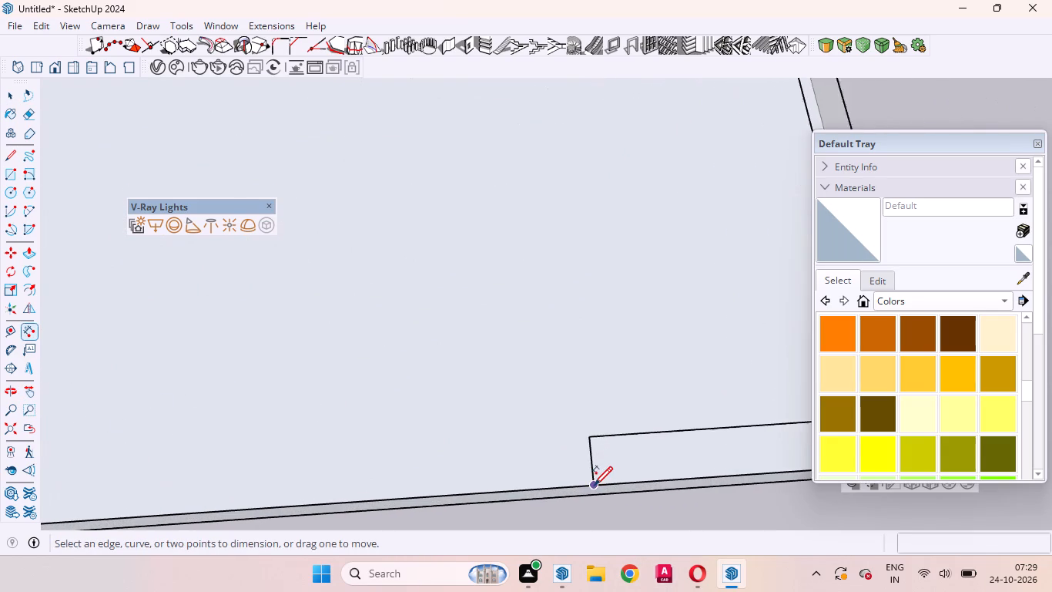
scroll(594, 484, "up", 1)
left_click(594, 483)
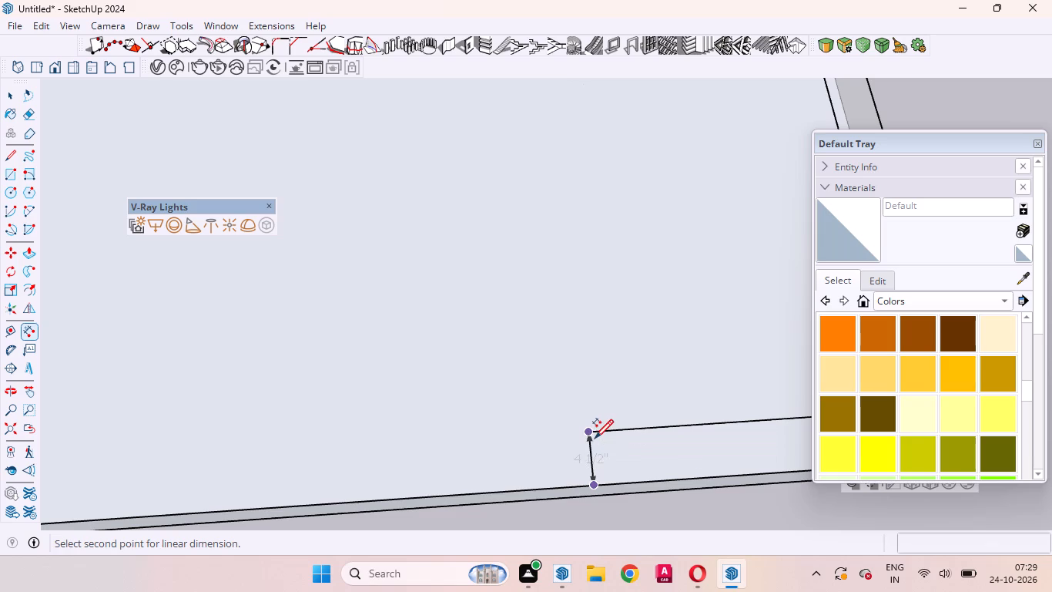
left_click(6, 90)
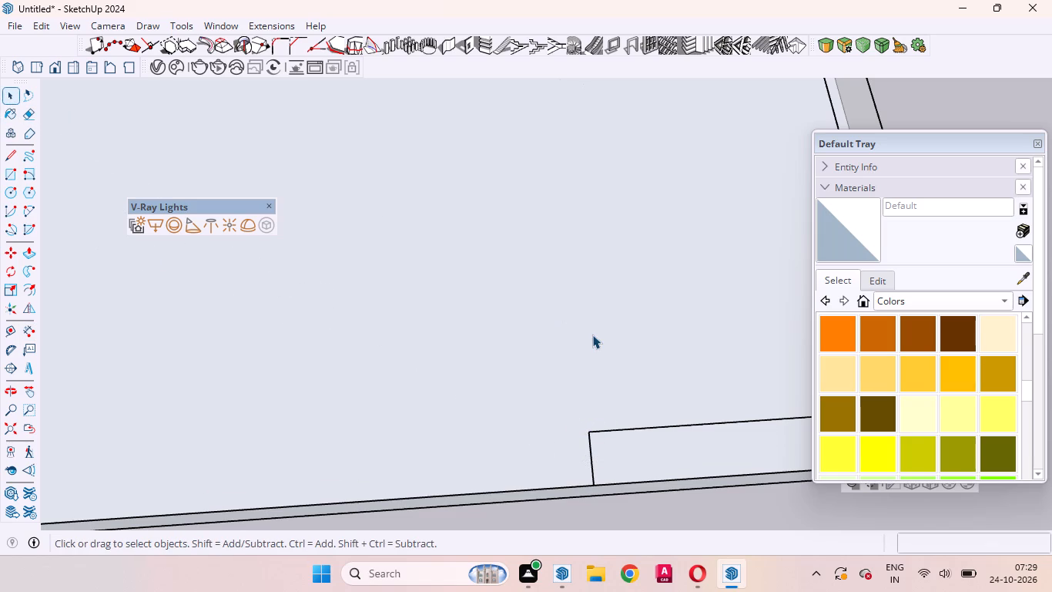
Turn off the X-ray face style so the model shows opaque faces.
scroll(585, 344, "down", 10)
scroll(730, 359, "up", 4)
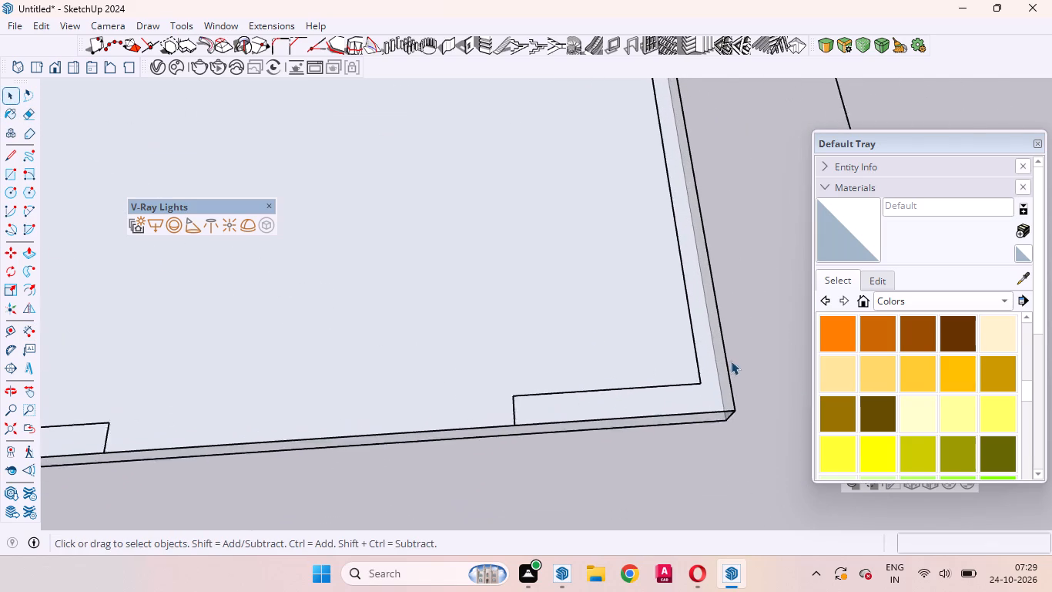
scroll(731, 361, "up", 6)
middle_click_drag(740, 386, 772, 181)
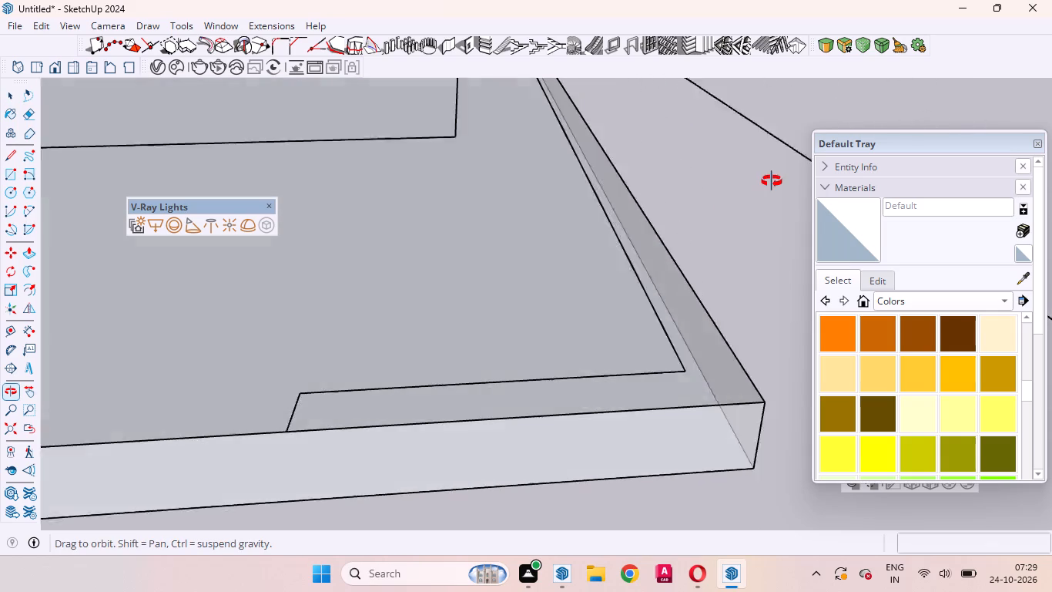
middle_click_drag(772, 181, 805, 385)
scroll(805, 385, "up", 1)
scroll(636, 399, "down", 8)
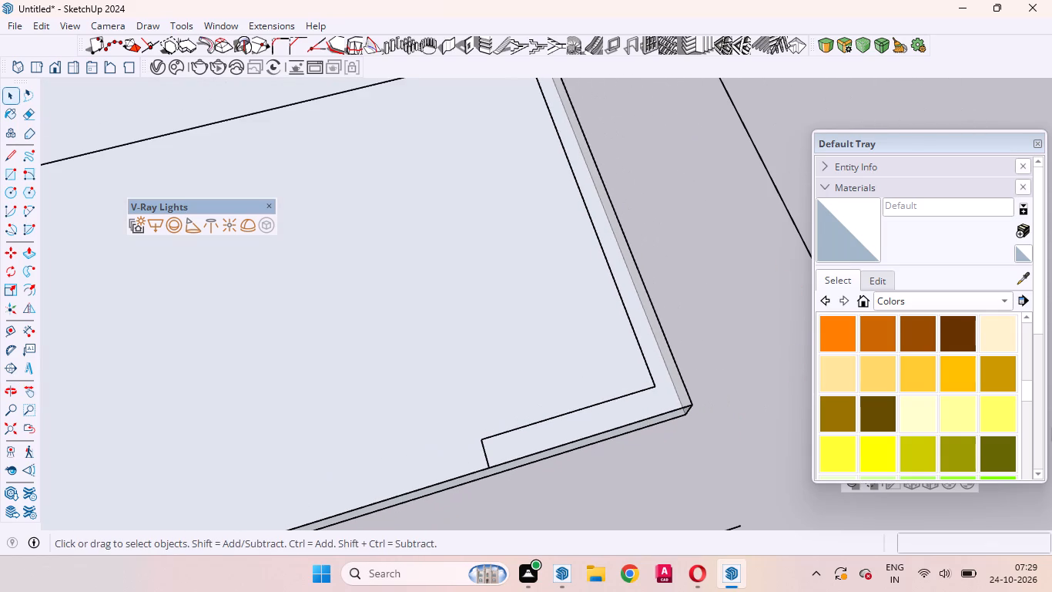
left_click(12, 25)
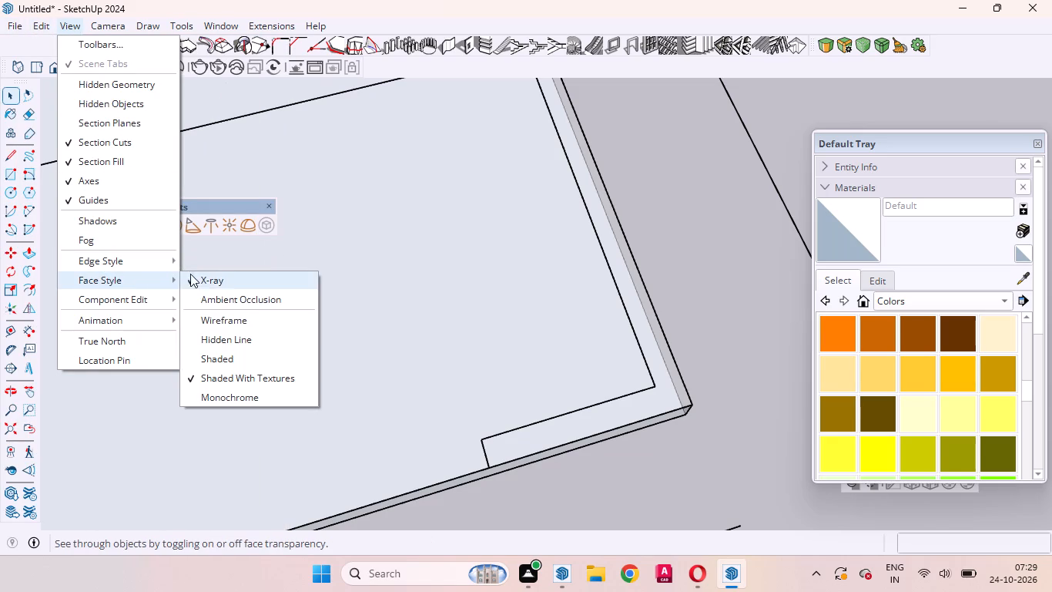
left_click(219, 280)
Set the 1001bit vertical wall height to 5', keeping left alignment and 4 1/2" thickness, and start the wall build.
scroll(349, 243, "down", 9)
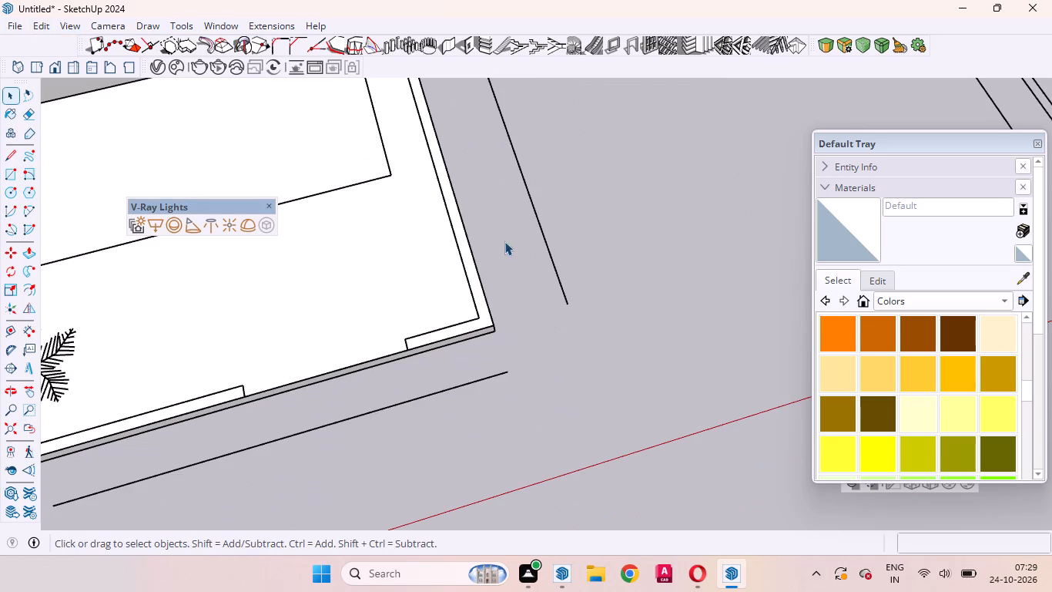
left_click(450, 42)
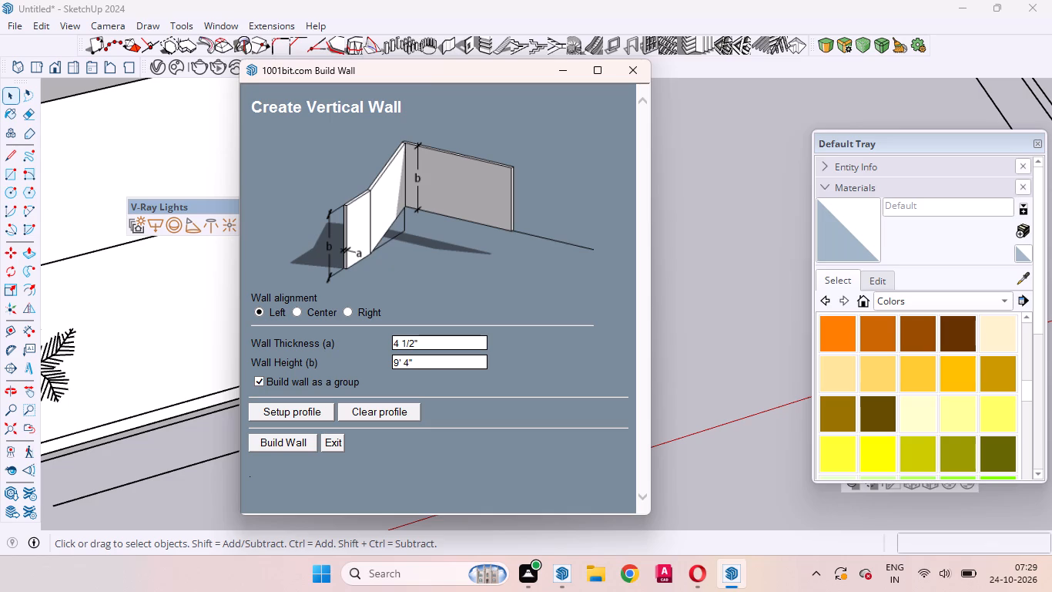
left_click(429, 366)
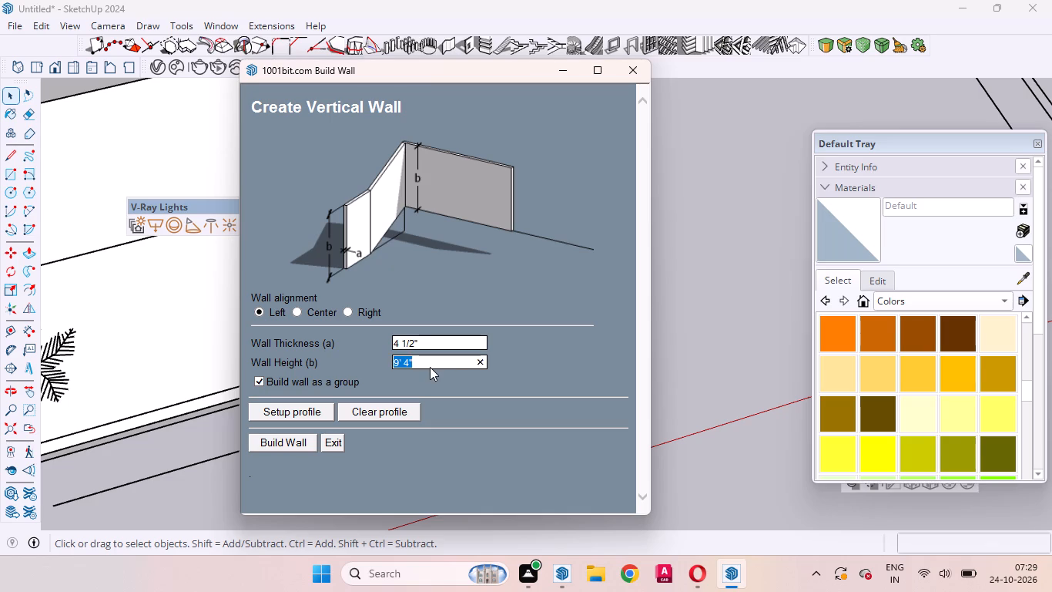
type("5'")
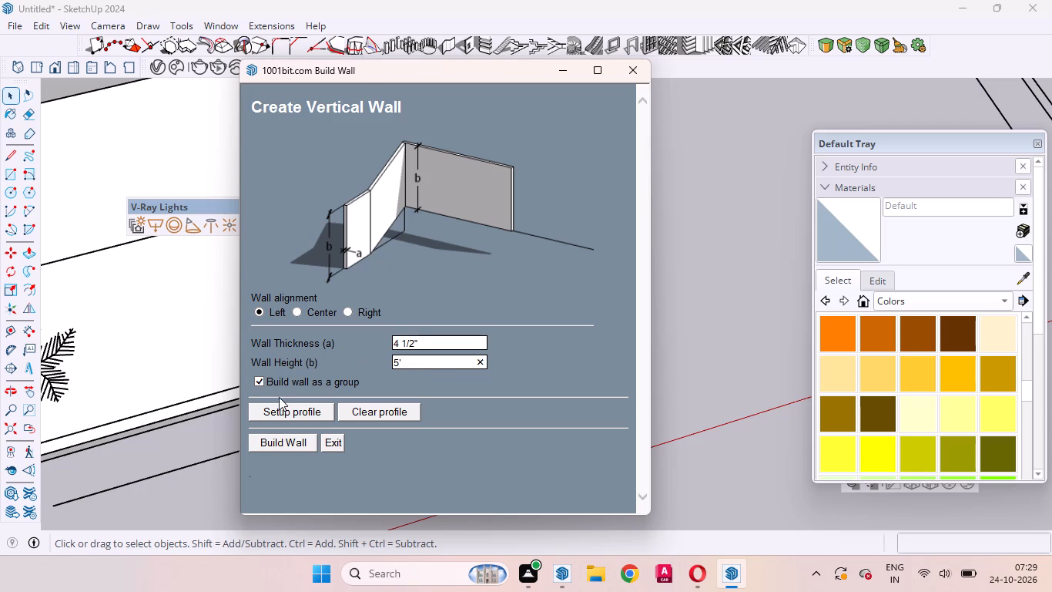
left_click(281, 439)
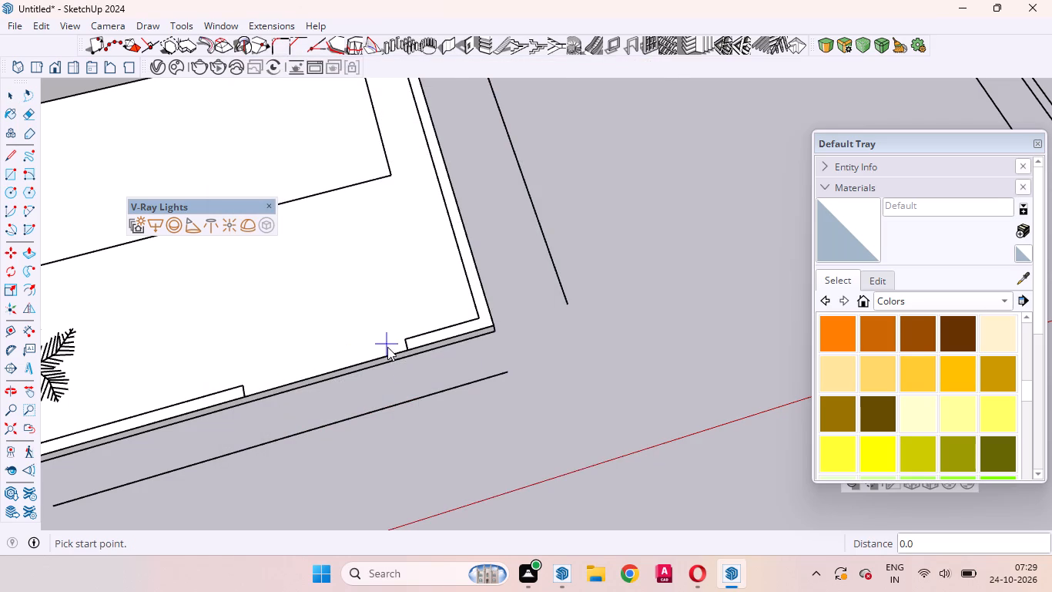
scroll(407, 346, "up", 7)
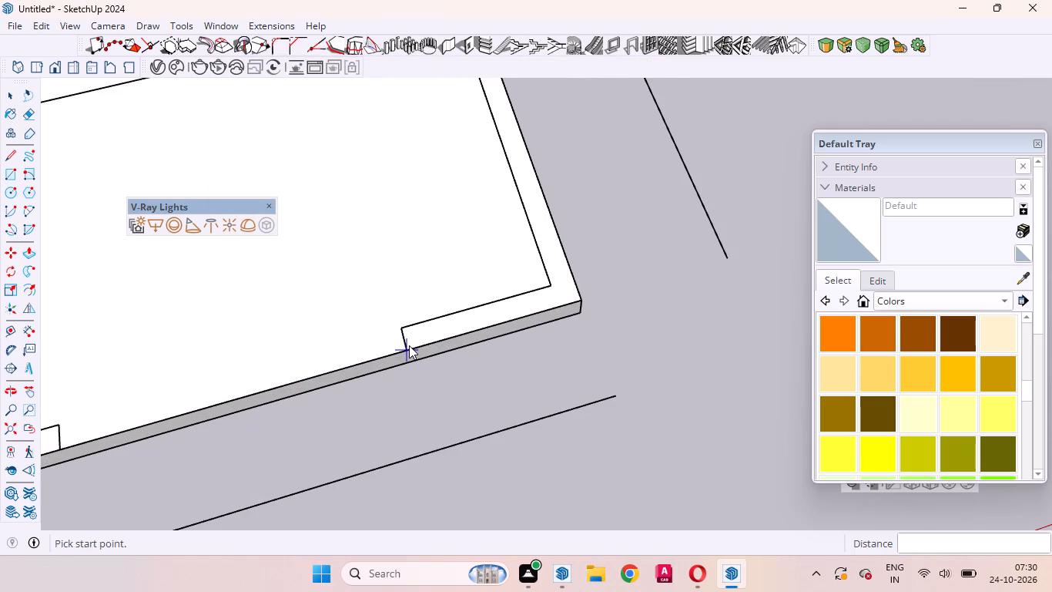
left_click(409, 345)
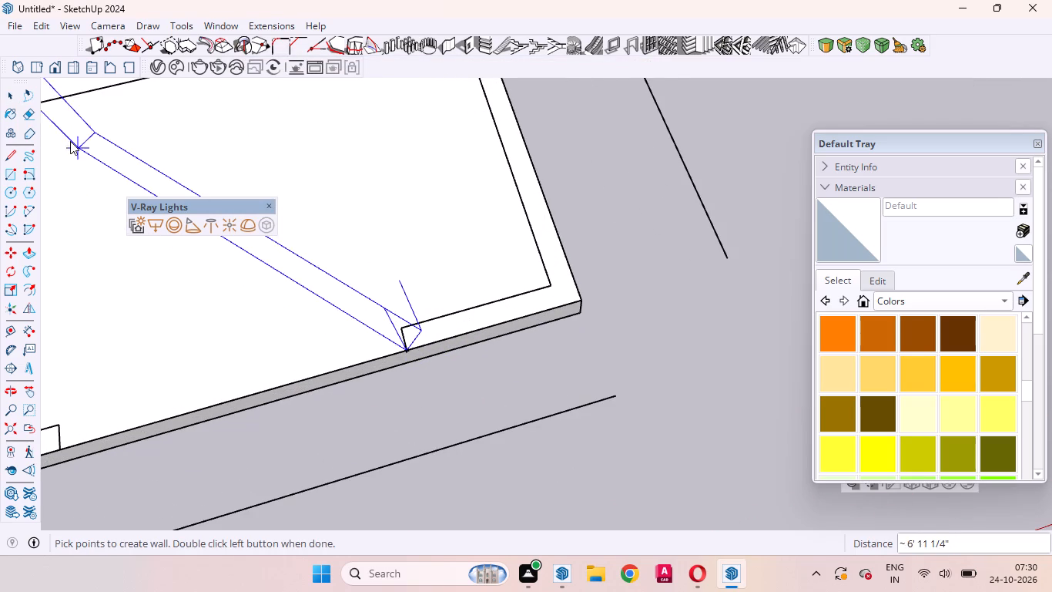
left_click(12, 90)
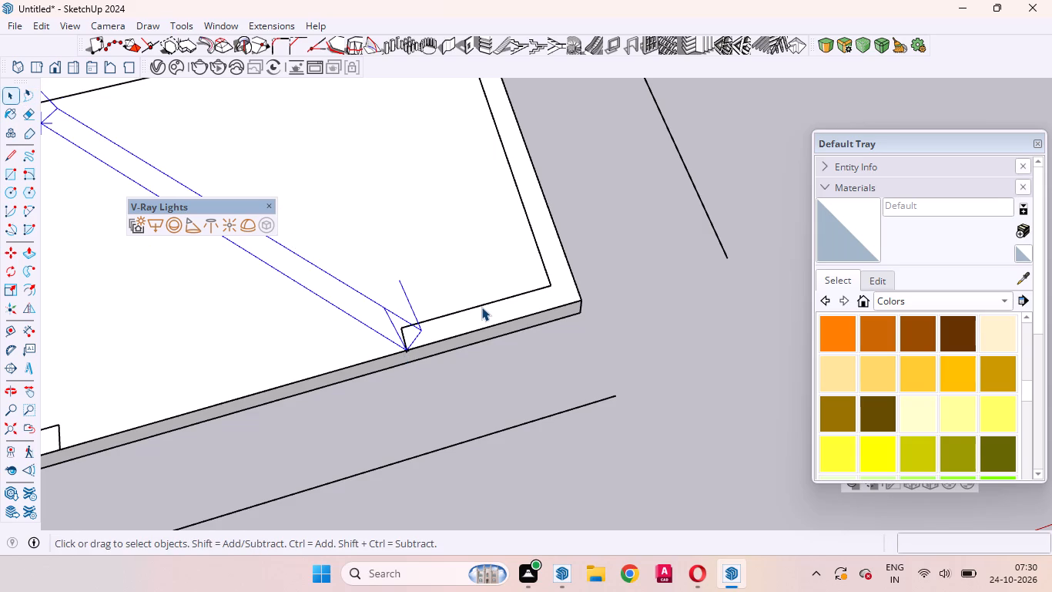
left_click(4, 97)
Restart the 5' high, 4 1/2" thick vertical wall and run it from the front opening's edge to the nearby boundary corner.
scroll(464, 246, "down", 5)
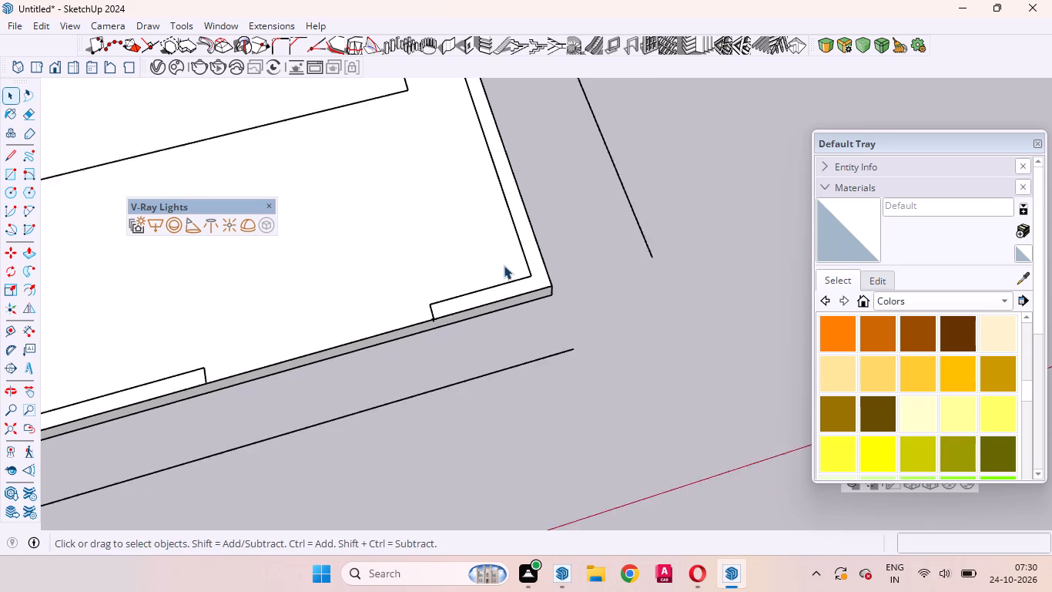
scroll(504, 265, "down", 1)
left_click(450, 41)
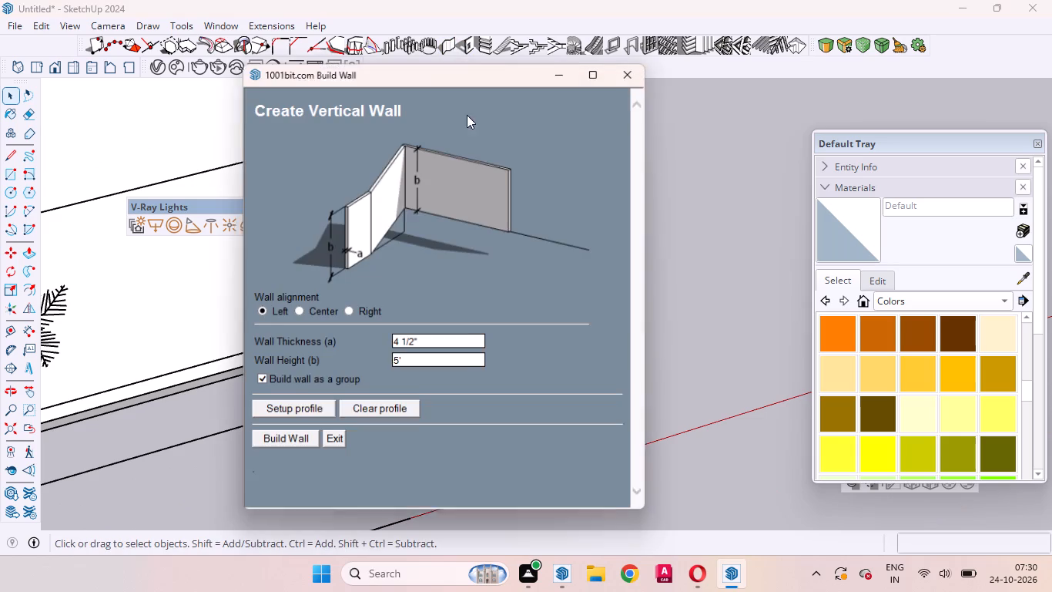
left_click(302, 437)
scroll(482, 328, "up", 2)
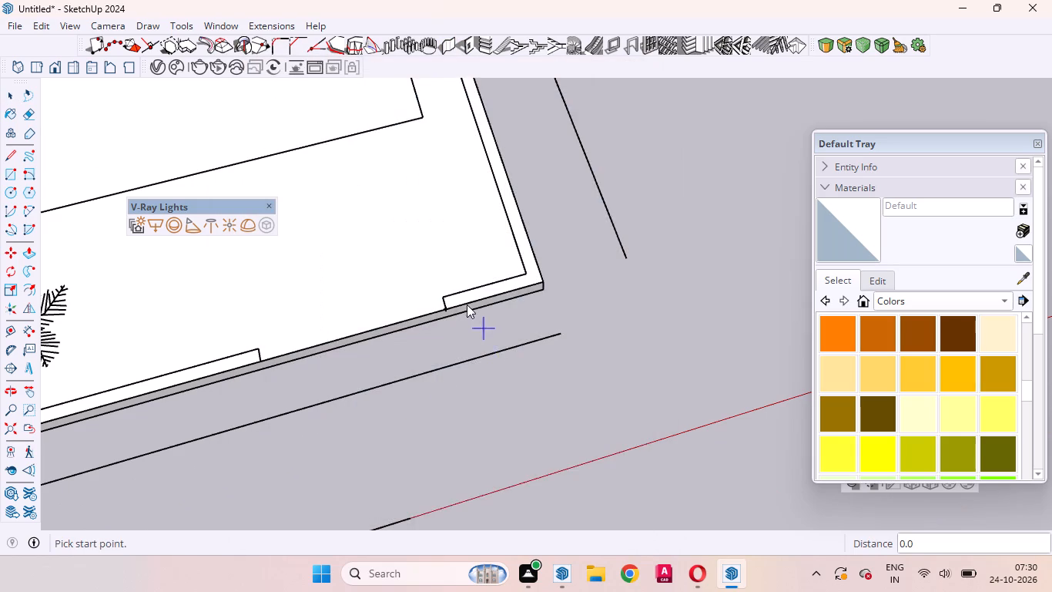
scroll(467, 304, "up", 6)
left_click(436, 292)
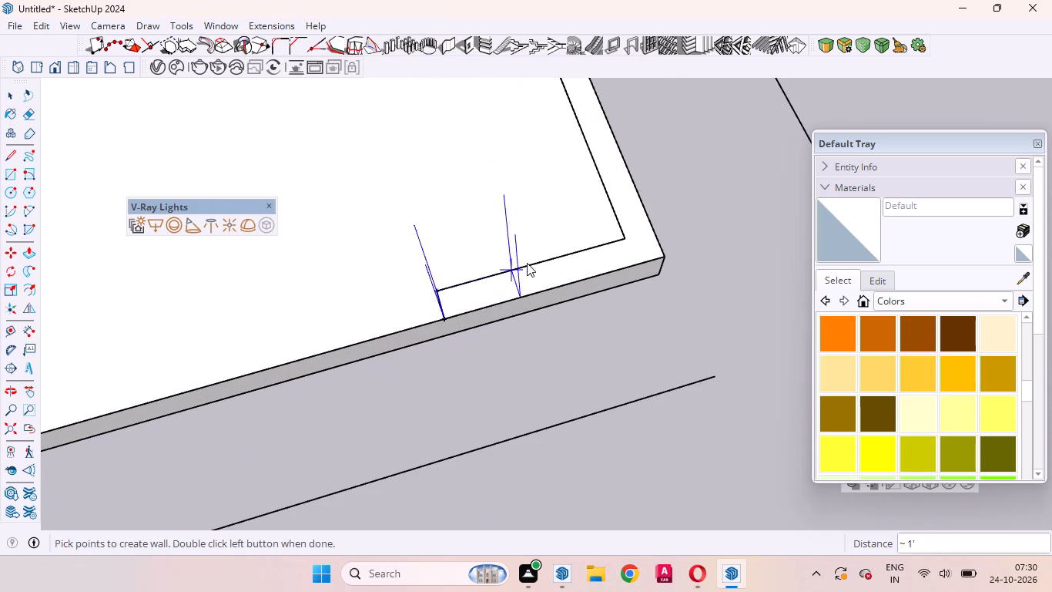
left_click(627, 237)
Continue the boundary wall along the long side to the rear corner and across the 28' 9" rear side.
scroll(596, 292, "down", 14)
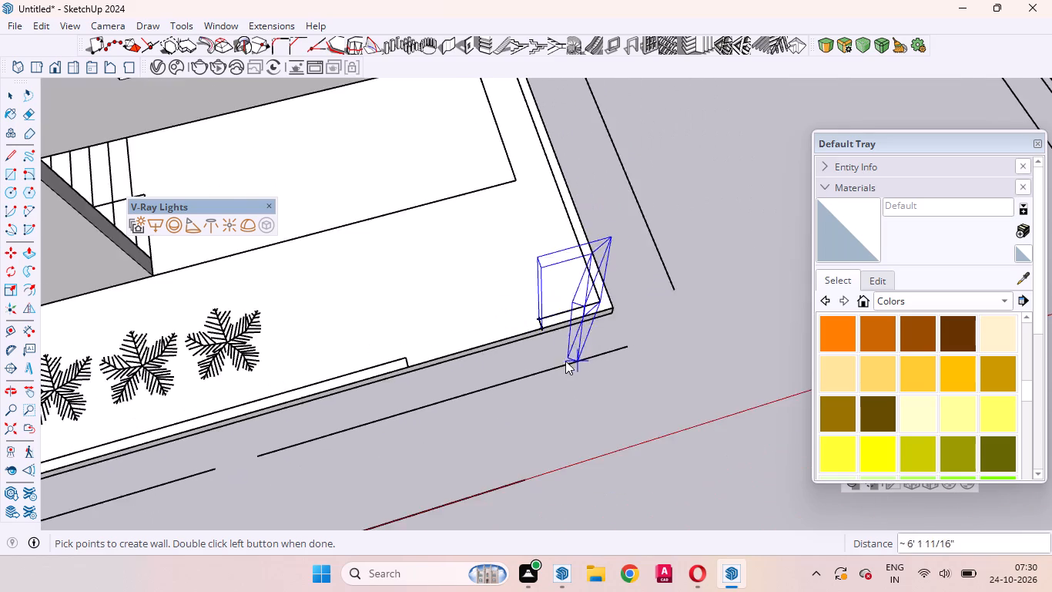
scroll(565, 361, "down", 16)
scroll(496, 177, "up", 4)
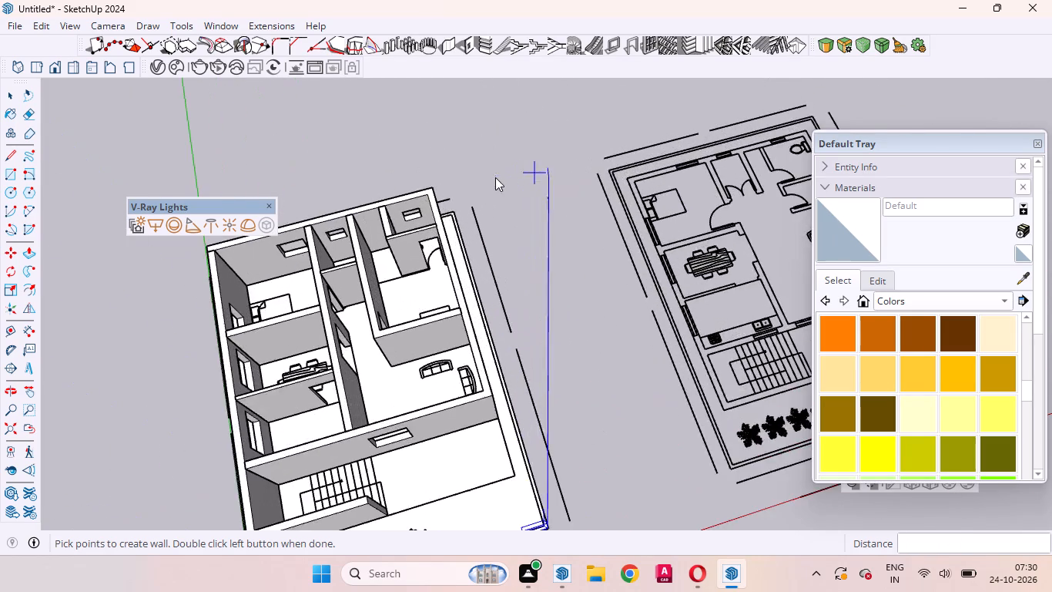
scroll(495, 177, "up", 17)
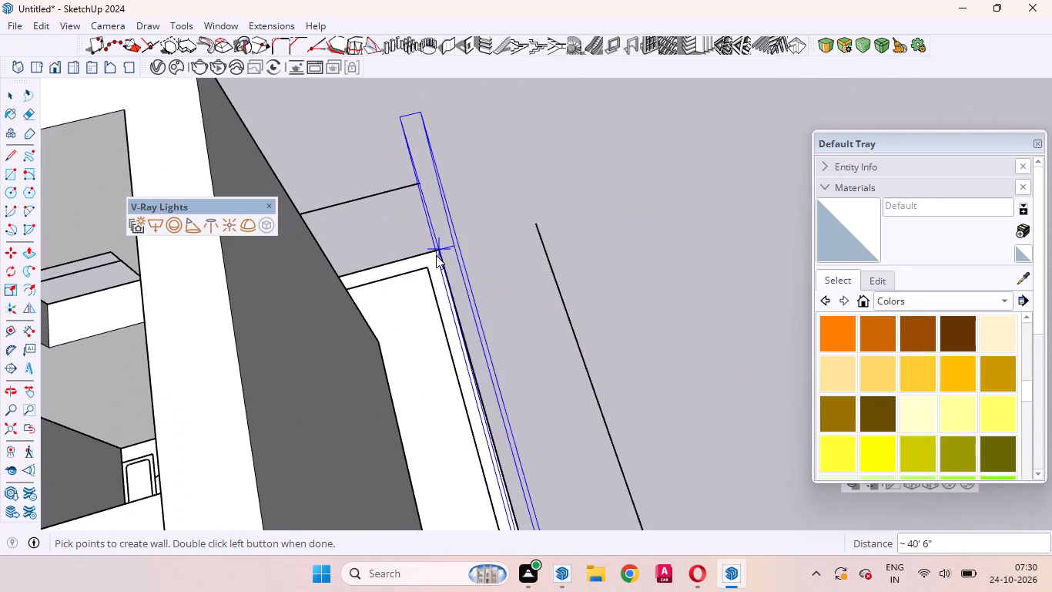
left_click(430, 267)
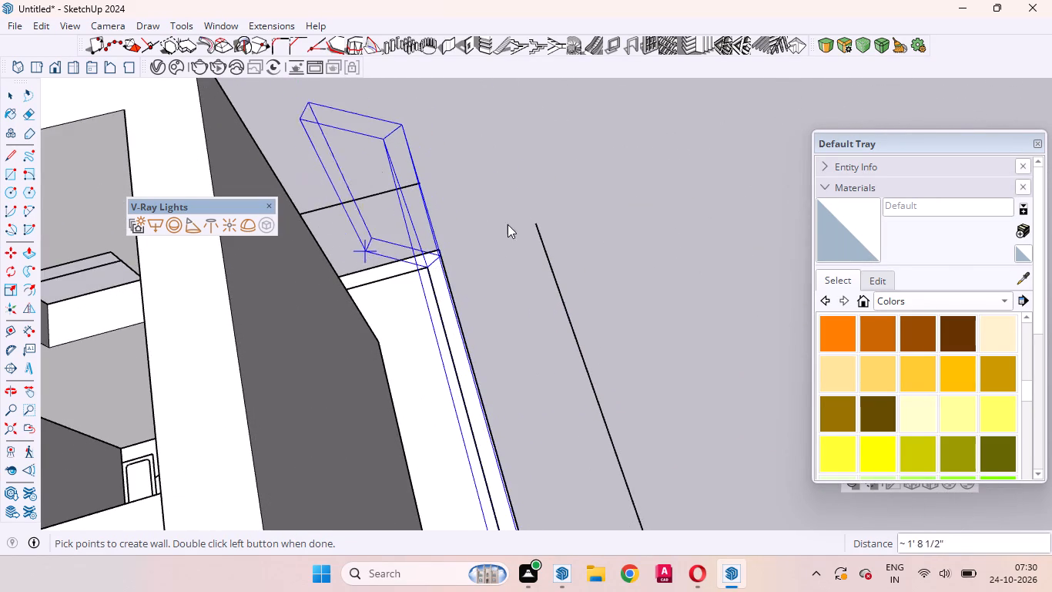
scroll(522, 220, "down", 16)
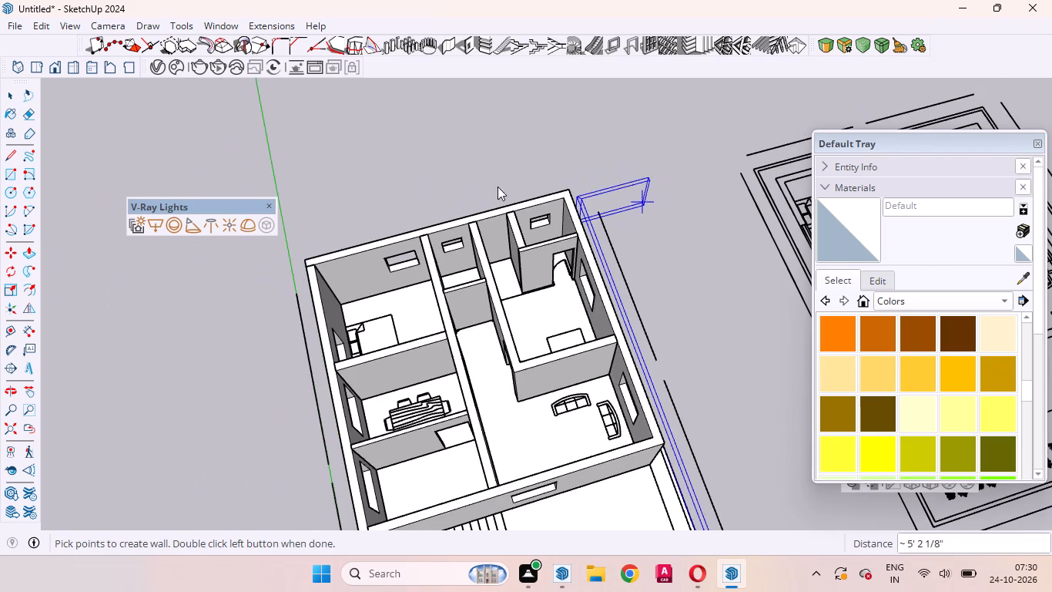
middle_click_drag(356, 217, 433, 330)
scroll(251, 323, "up", 6)
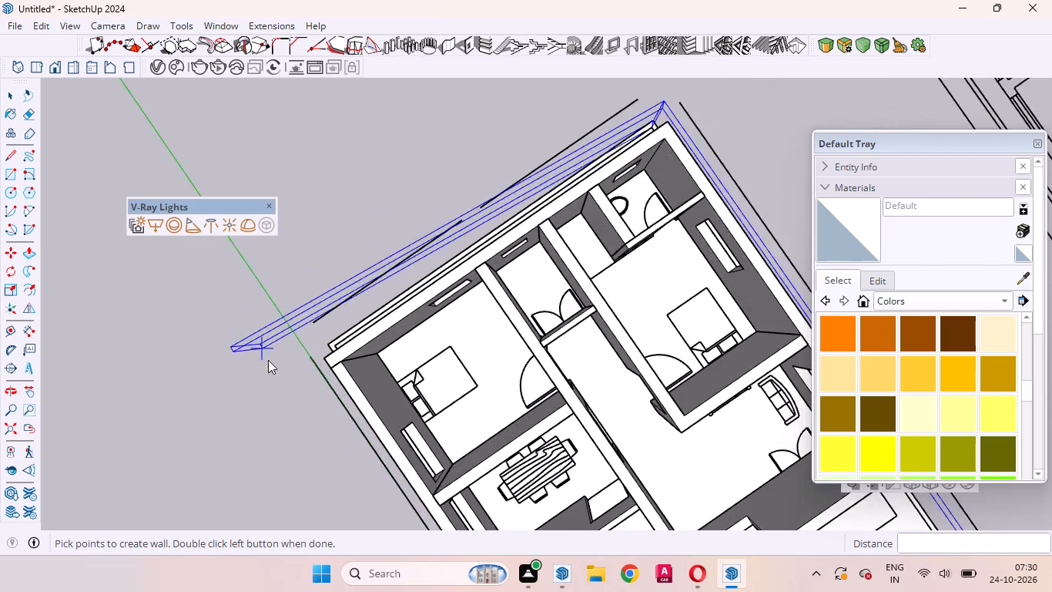
scroll(268, 360, "up", 11)
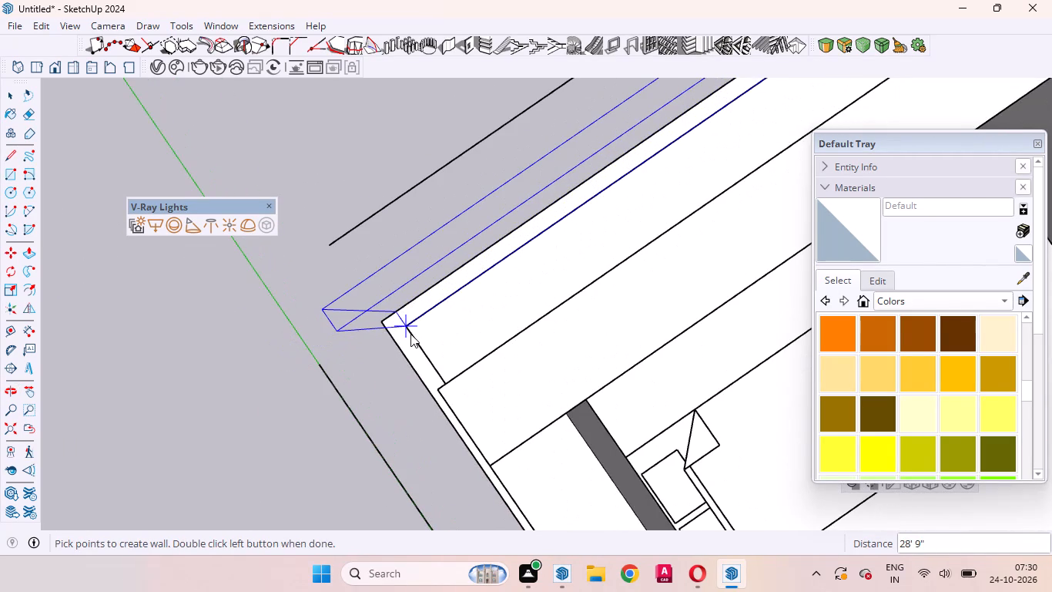
left_click(410, 334)
Continue the wall along the remaining long side to the front corner and past the plants to the front opening, and finish it.
scroll(400, 350, "down", 20)
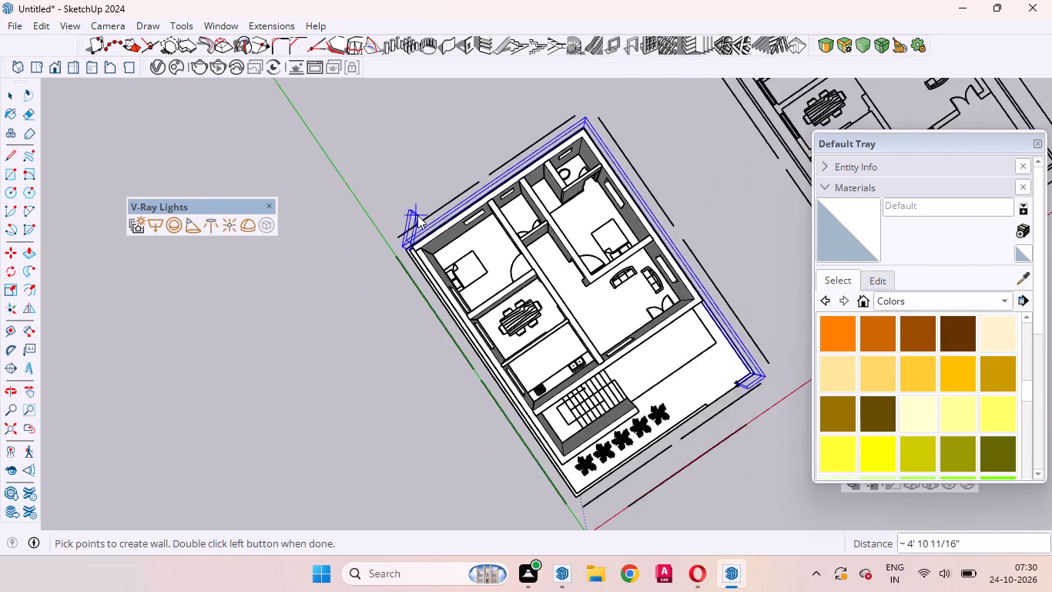
scroll(420, 210, "down", 4)
scroll(521, 396, "up", 17)
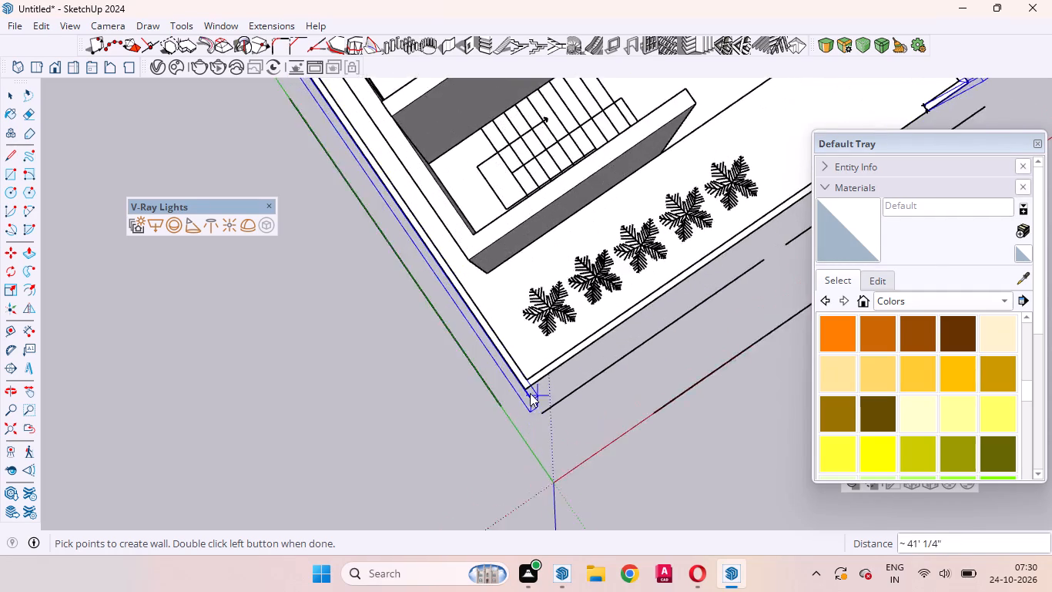
scroll(530, 393, "up", 3)
left_click(531, 370)
scroll(402, 373, "down", 5)
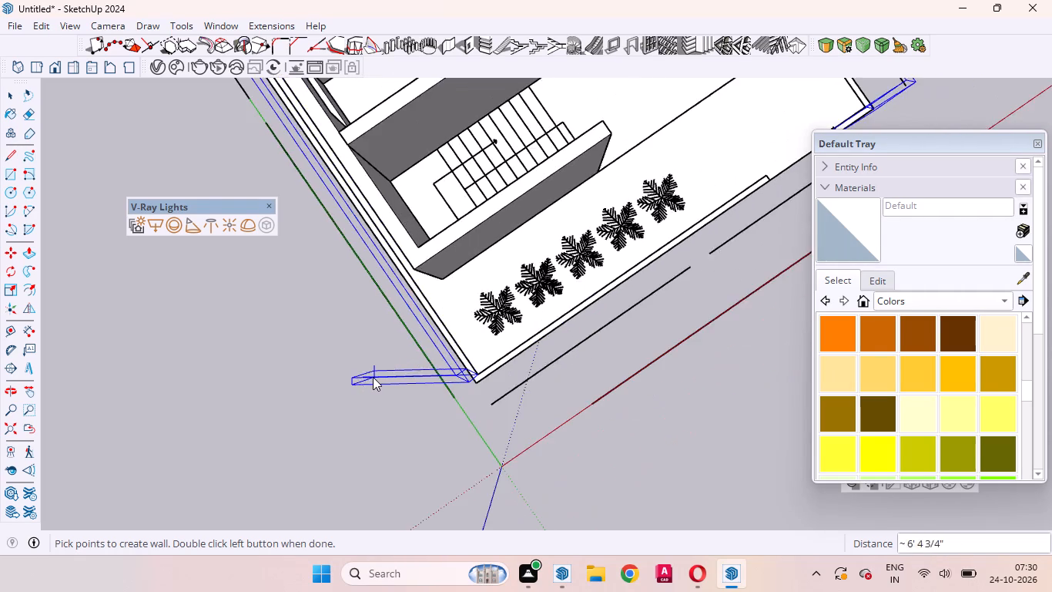
scroll(373, 377, "down", 4)
scroll(637, 237, "up", 9)
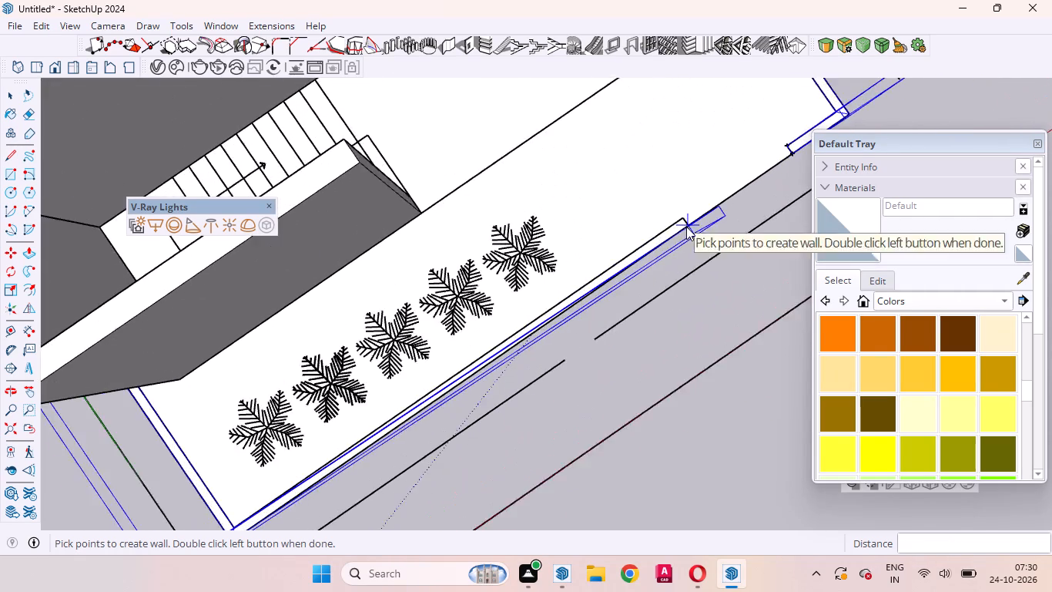
scroll(686, 227, "up", 2)
double_click(680, 217)
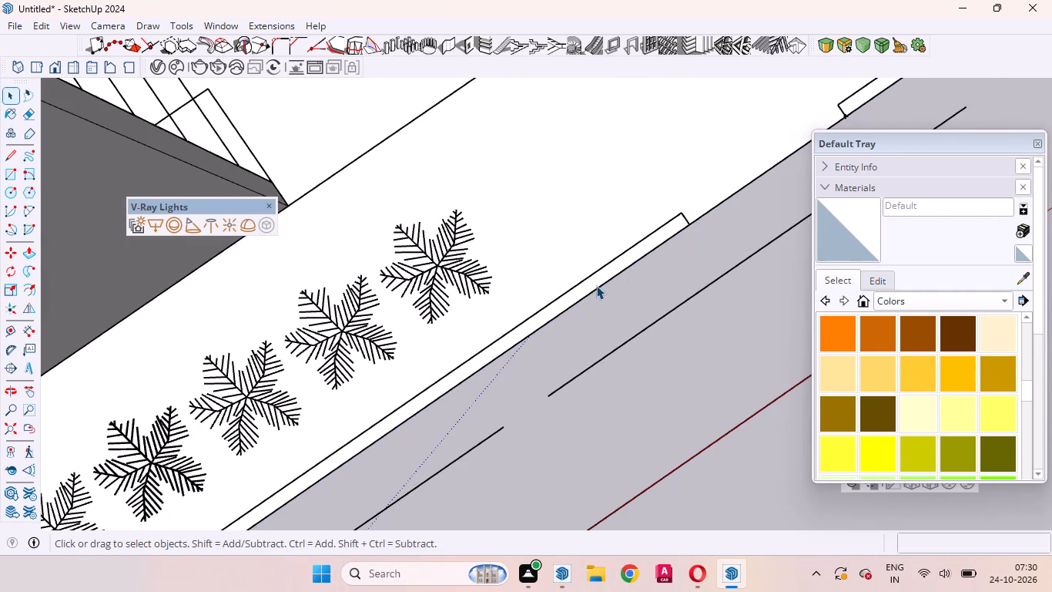
Examine the boundary wall around the house, especially its end at the front corner beside the plants.
middle_click_drag(611, 328, 487, 113)
scroll(482, 120, "up", 1)
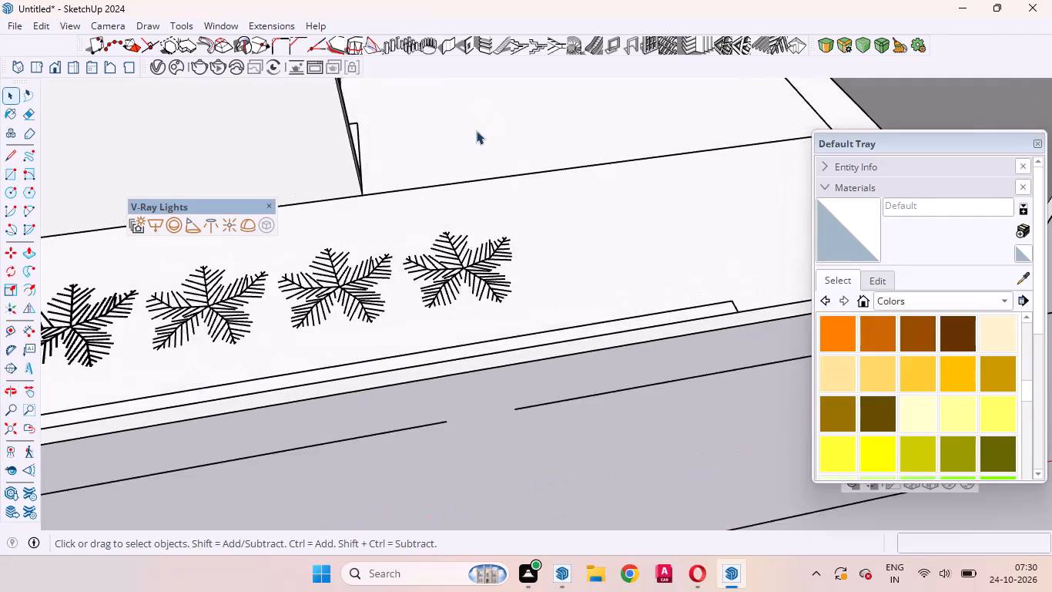
scroll(475, 141, "down", 9)
scroll(550, 214, "down", 5)
scroll(347, 257, "up", 8)
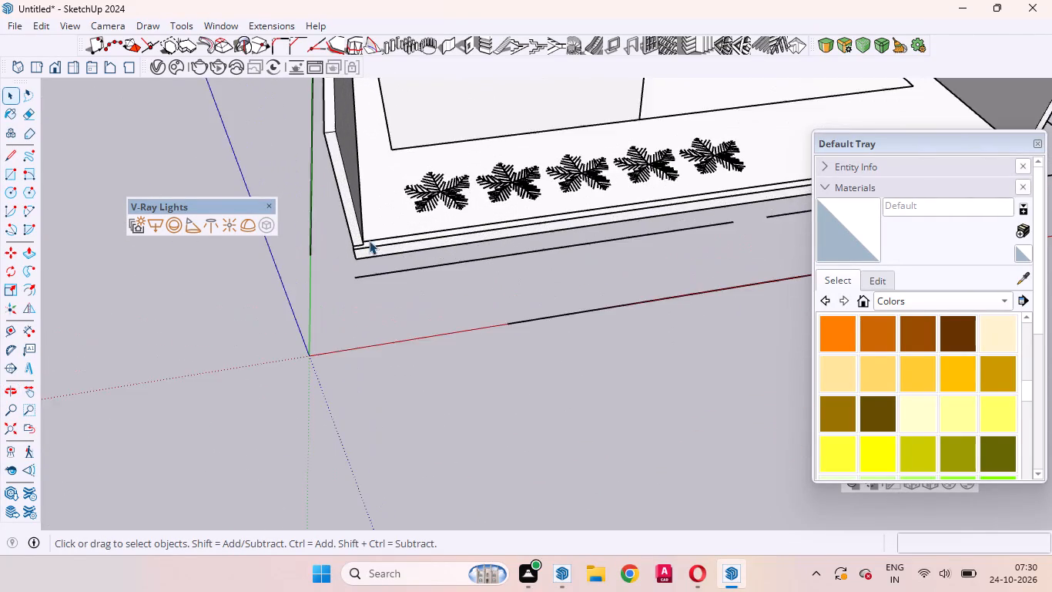
scroll(369, 240, "up", 14)
middle_click_drag(373, 278, 223, 352)
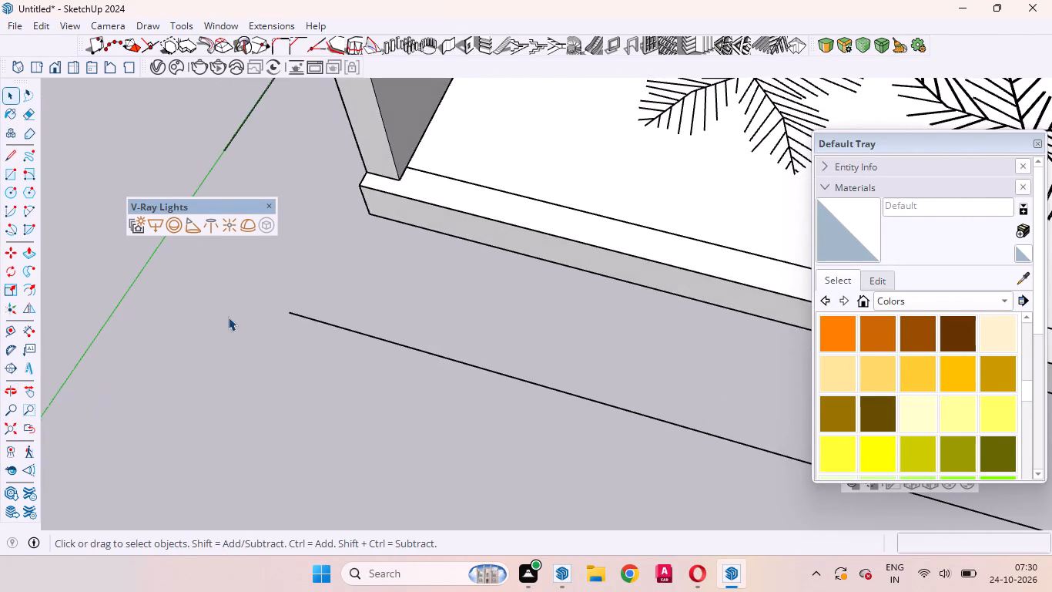
scroll(344, 314, "down", 14)
scroll(244, 322, "up", 1)
scroll(253, 308, "down", 4)
scroll(364, 318, "down", 2)
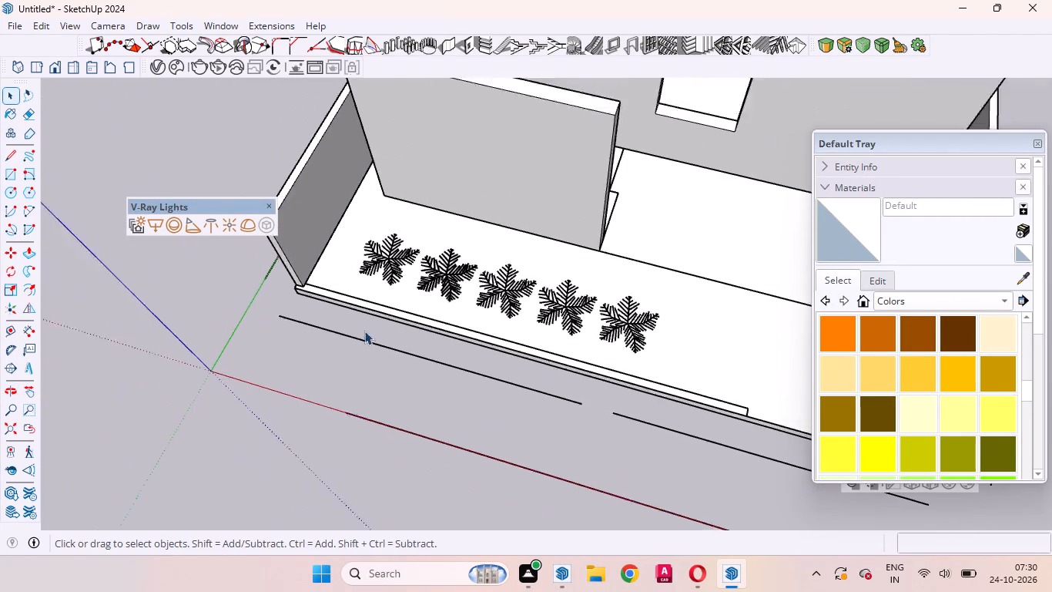
scroll(364, 331, "down", 10)
middle_click_drag(362, 335, 804, 200)
scroll(363, 337, "up", 1)
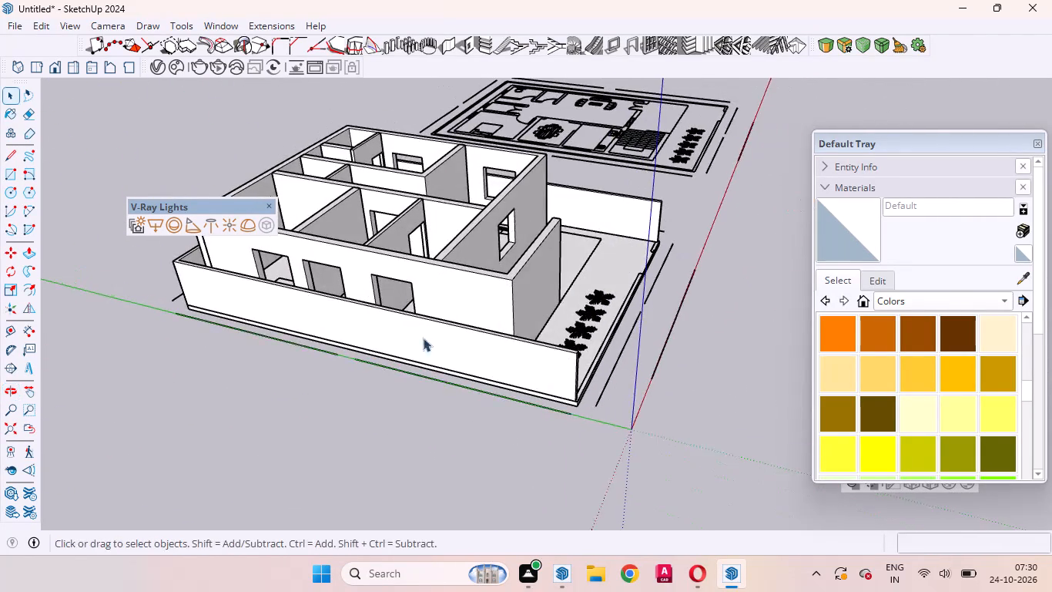
scroll(423, 339, "up", 4)
scroll(530, 347, "up", 6)
scroll(357, 368, "down", 4)
scroll(611, 407, "up", 8)
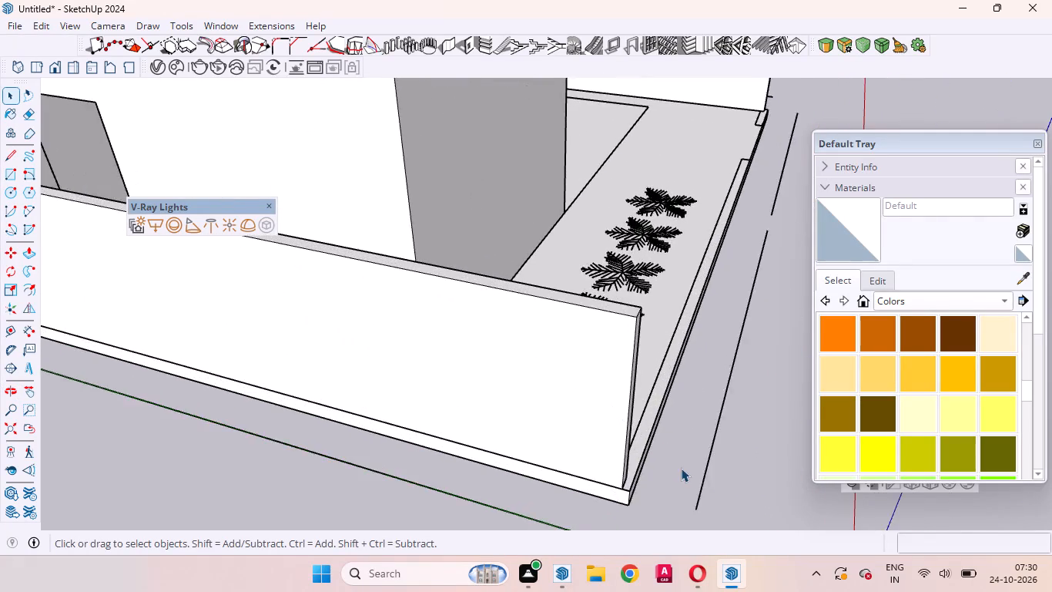
scroll(681, 468, "up", 3)
Inside the boundary wall group, push/pull the wall's end face 2 1/4" out to the slab's front edge beside the plants.
middle_click_drag(672, 479, 419, 399)
scroll(500, 422, "up", 4)
triple_click(484, 416)
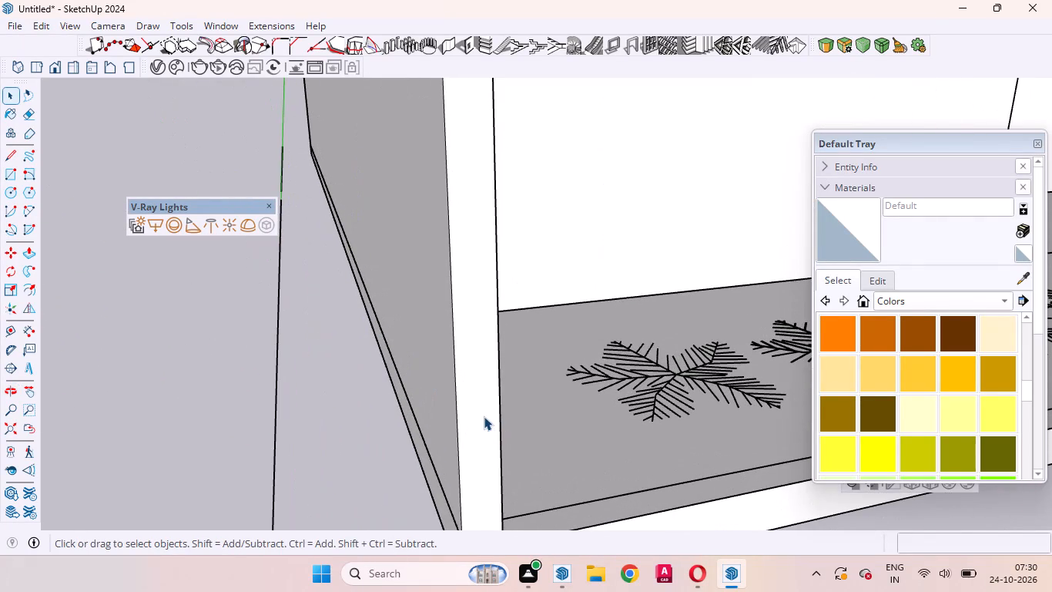
scroll(481, 291, "down", 8)
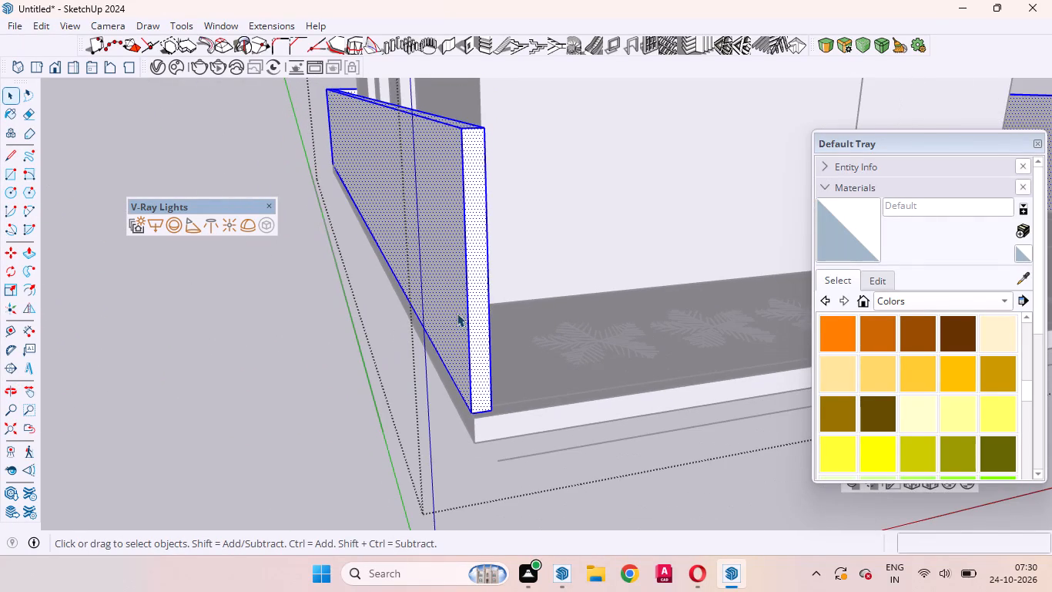
left_click(21, 248)
scroll(471, 414, "up", 6)
middle_click_drag(483, 481, 610, 506)
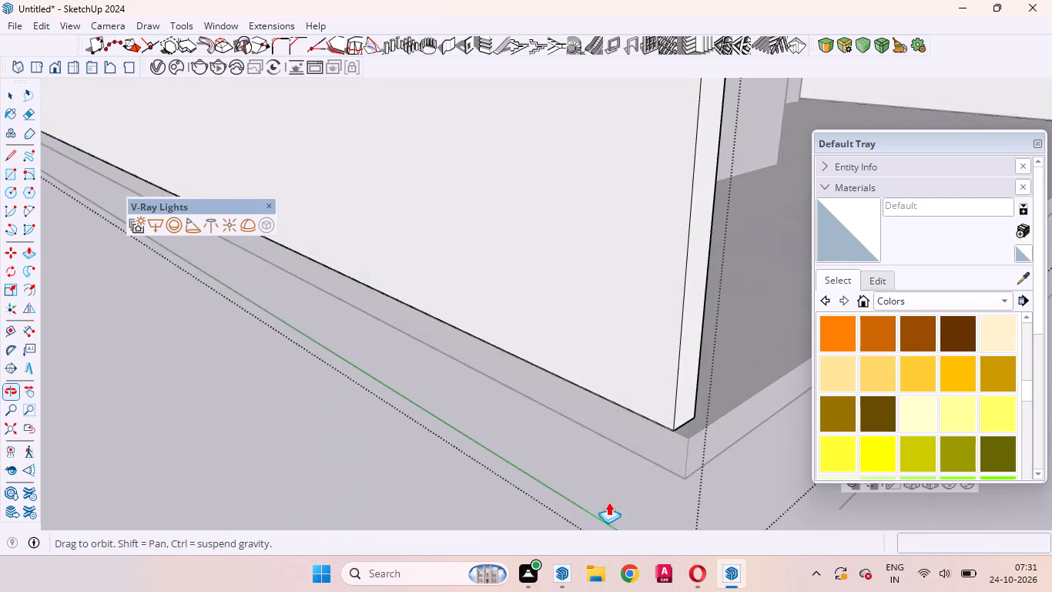
scroll(596, 486, "up", 1)
scroll(353, 396, "down", 3)
scroll(584, 454, "up", 12)
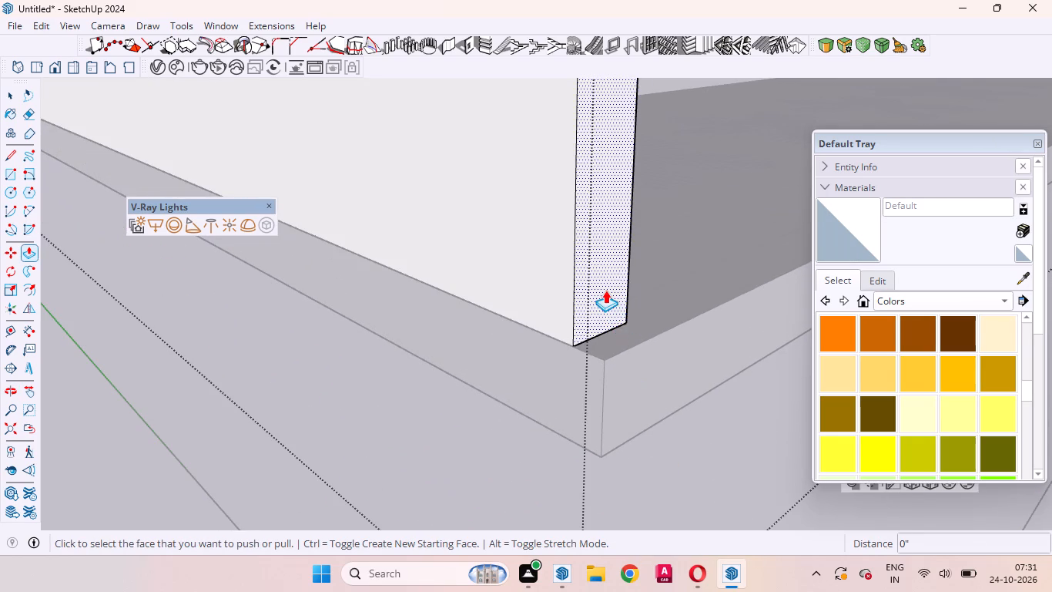
left_click(605, 289)
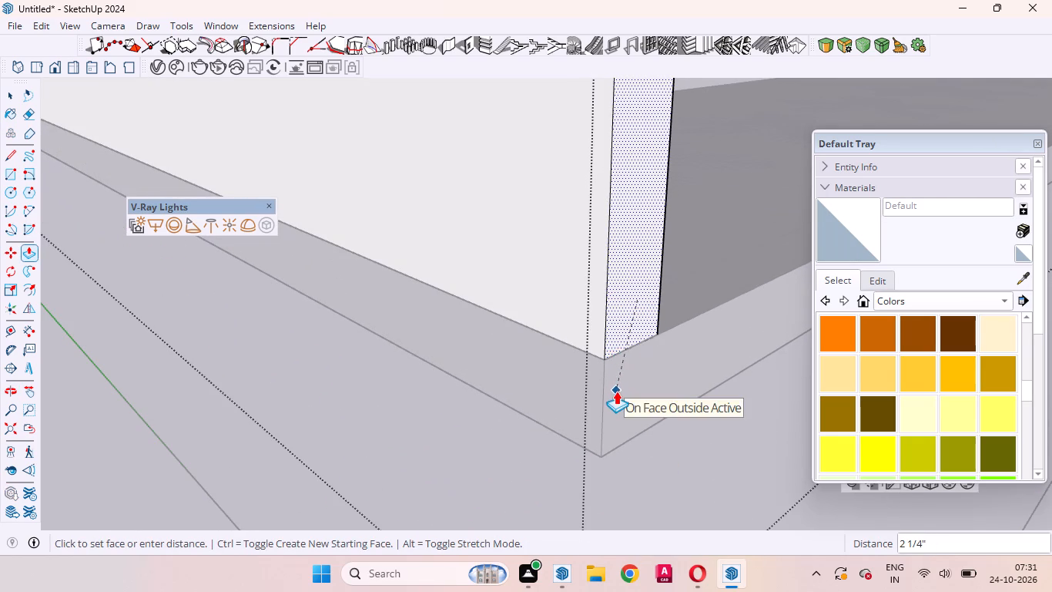
left_click(619, 412)
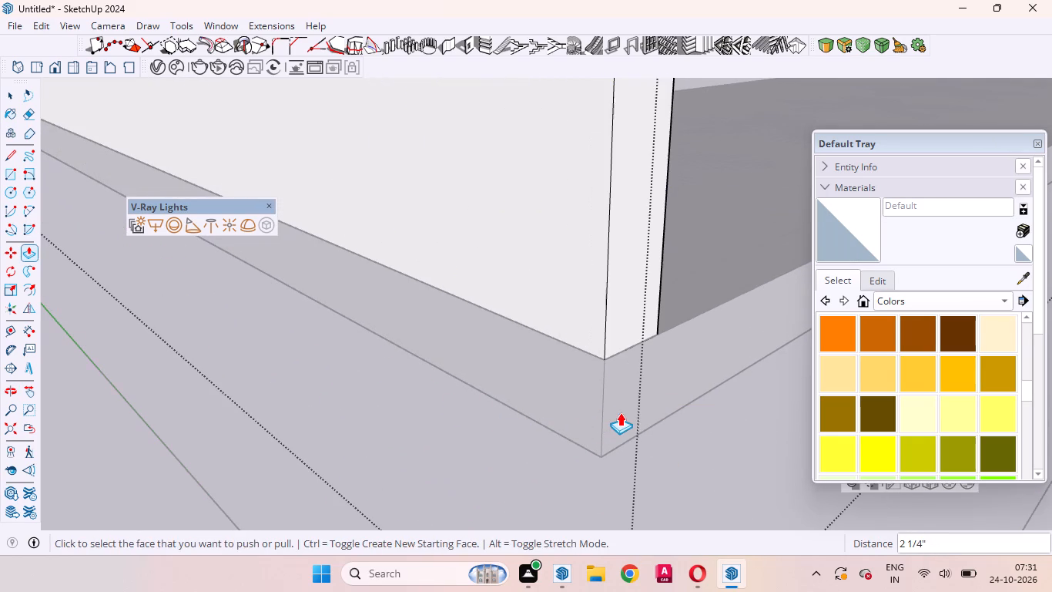
left_click(10, 101)
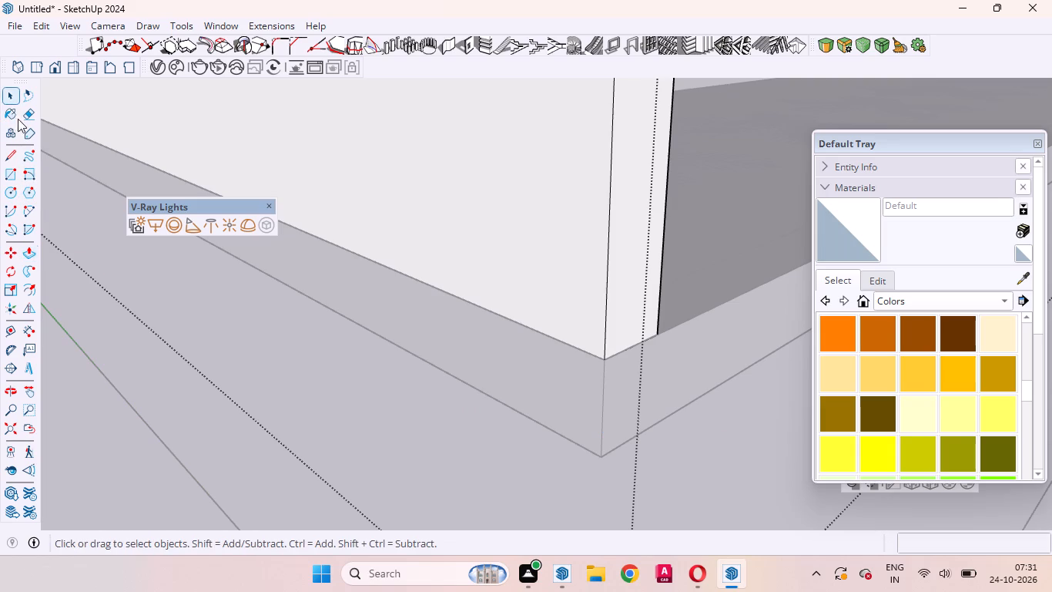
left_click(306, 423)
left_click(76, 375)
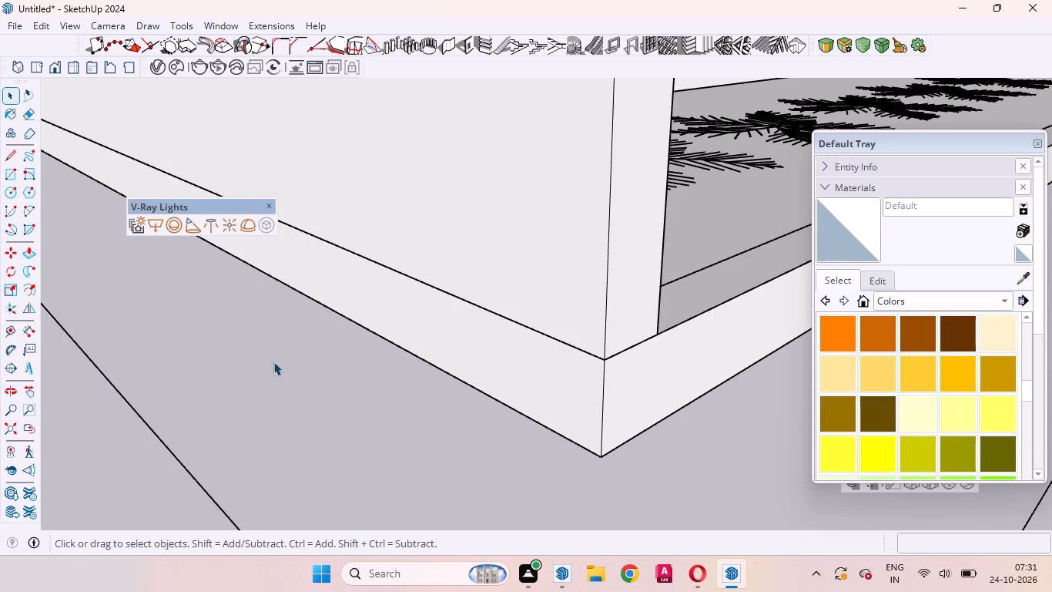
Build a 1001bit wall about 21' 4 1/2" long along the slab's front edge, from the corner beside the plants to the front opening.
middle_click_drag(264, 363, 215, 446)
scroll(40, 375, "down", 12)
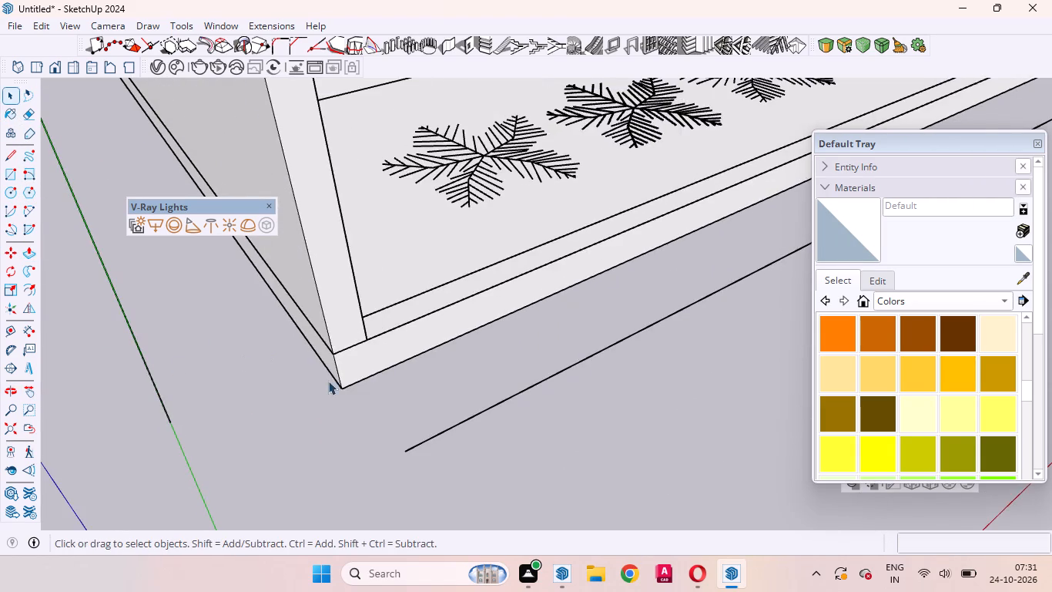
middle_click_drag(296, 437, 226, 489)
scroll(224, 486, "up", 1)
left_click(448, 44)
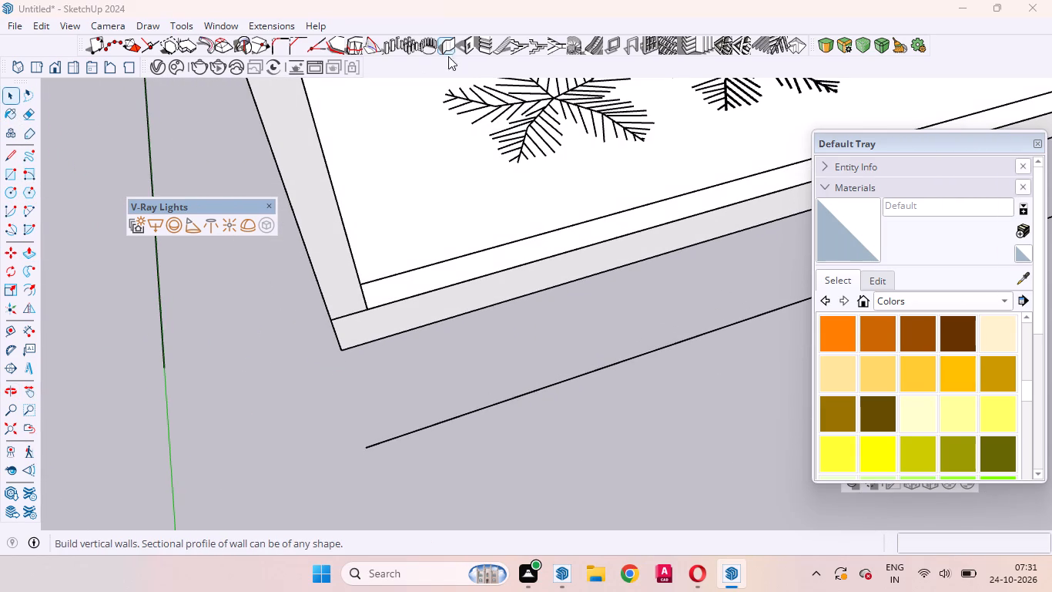
left_click(295, 439)
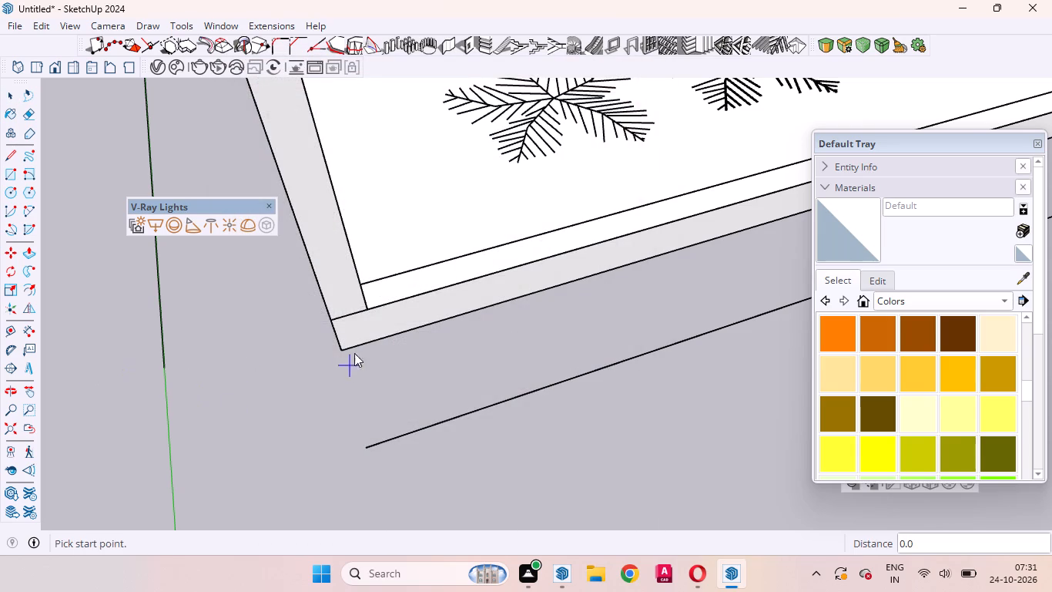
scroll(374, 332, "up", 5)
middle_click_drag(336, 373, 2, 382)
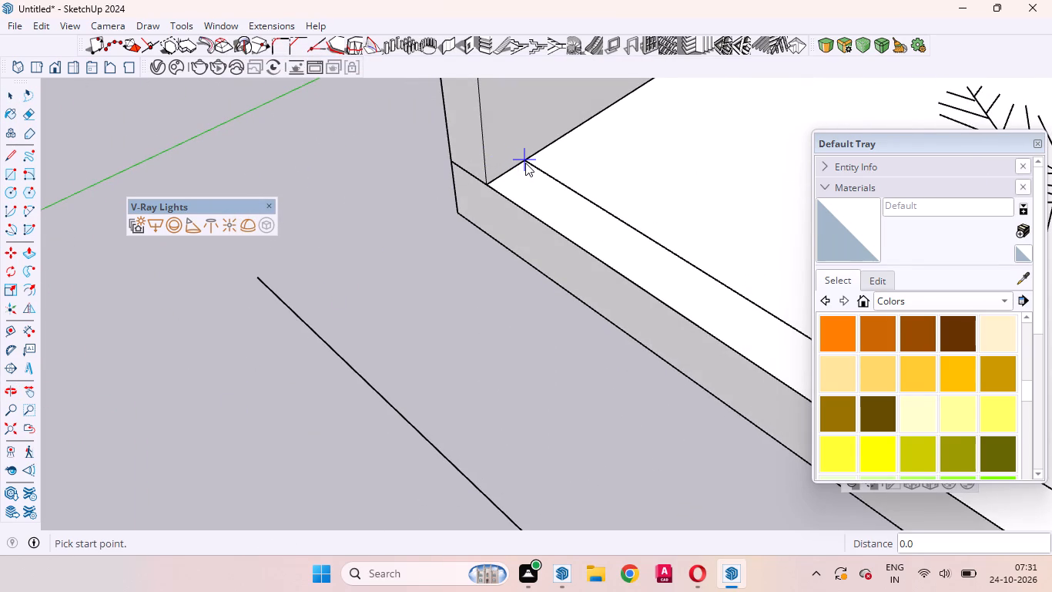
left_click(525, 163)
scroll(471, 267, "down", 16)
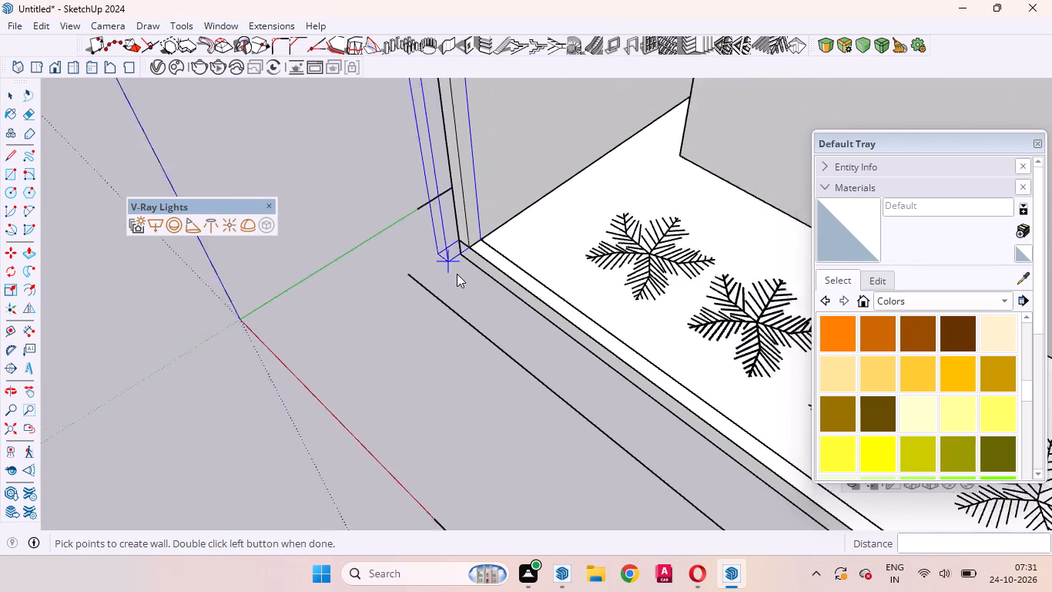
scroll(457, 274, "down", 6)
scroll(529, 314, "down", 8)
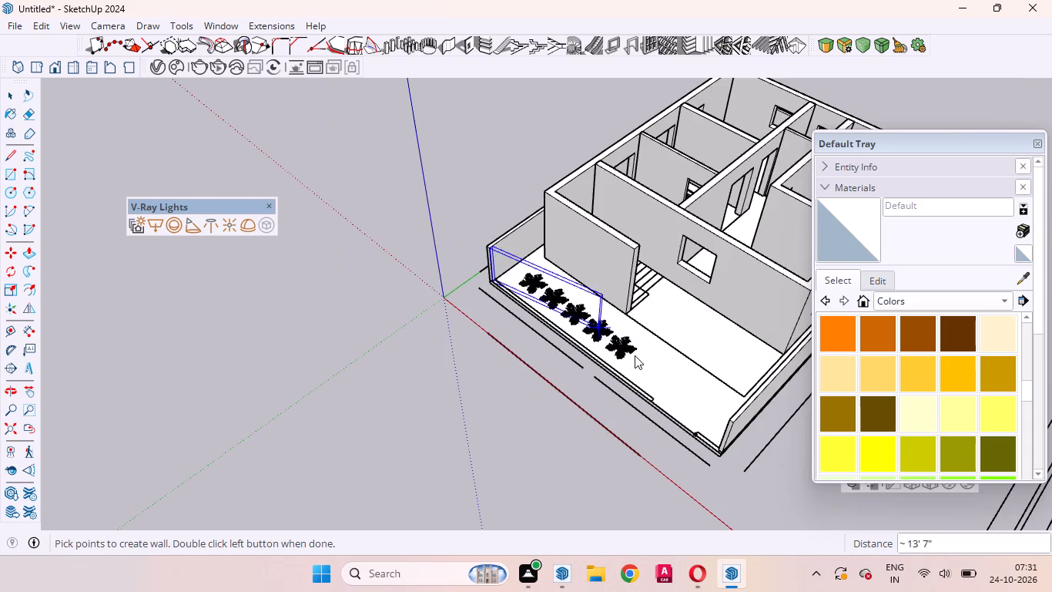
scroll(655, 386, "up", 12)
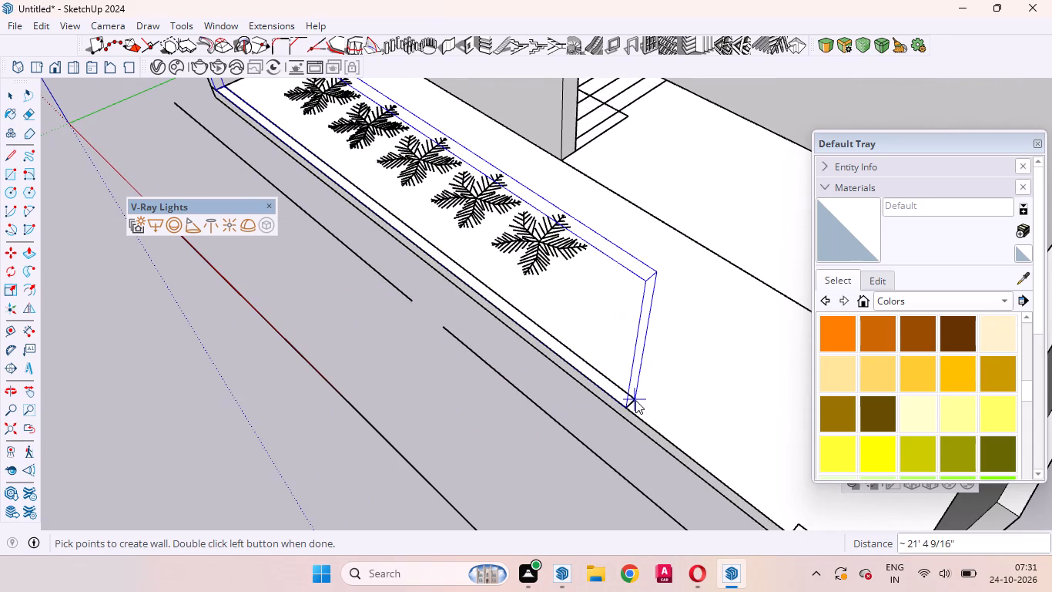
double_click(635, 399)
Inside the boundary wall group, push/pull the long side wall's end face 2 1/4" out to the slab's front corner across the opening.
scroll(342, 220, "down", 6)
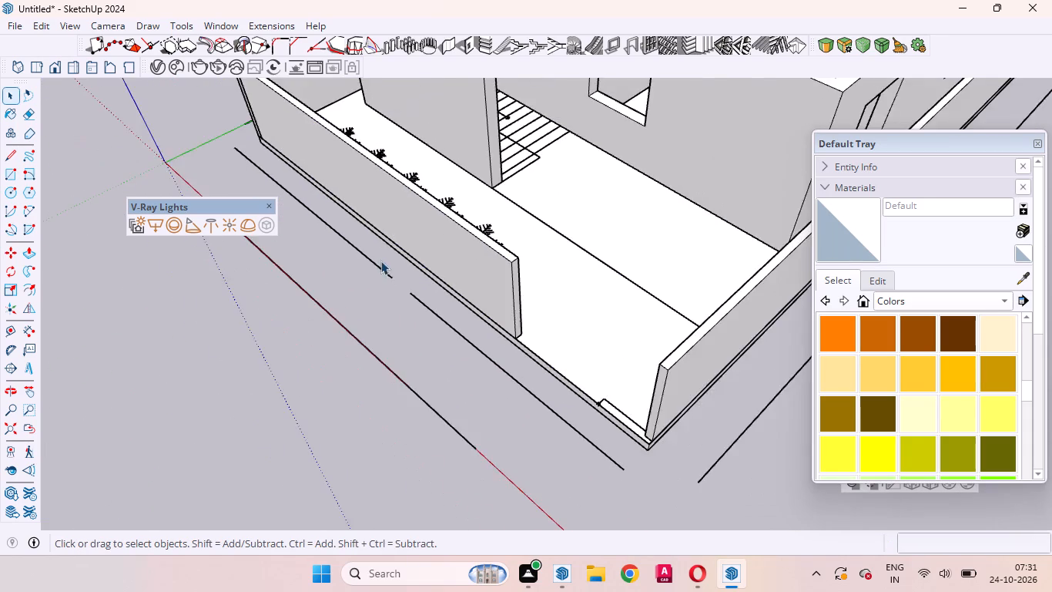
scroll(380, 261, "down", 3)
scroll(550, 344, "up", 16)
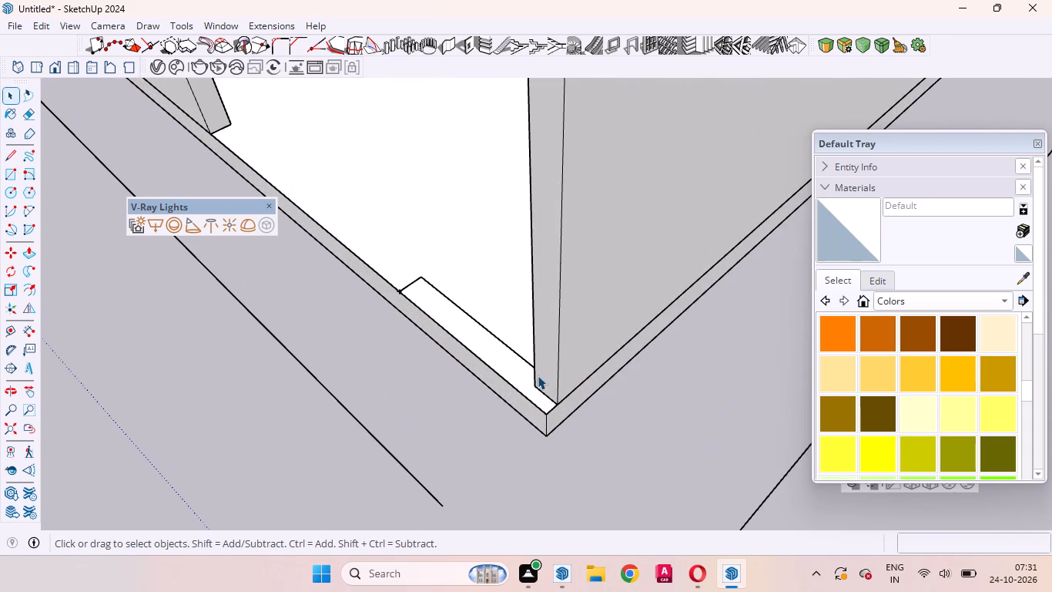
left_click(539, 372)
double_click(540, 368)
double_click(541, 350)
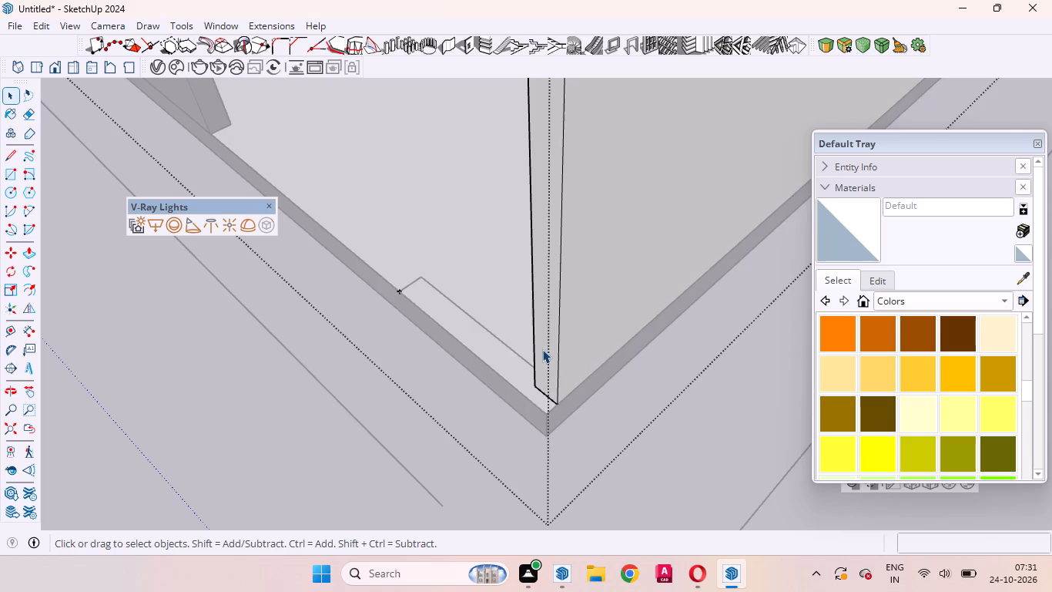
left_click(546, 315)
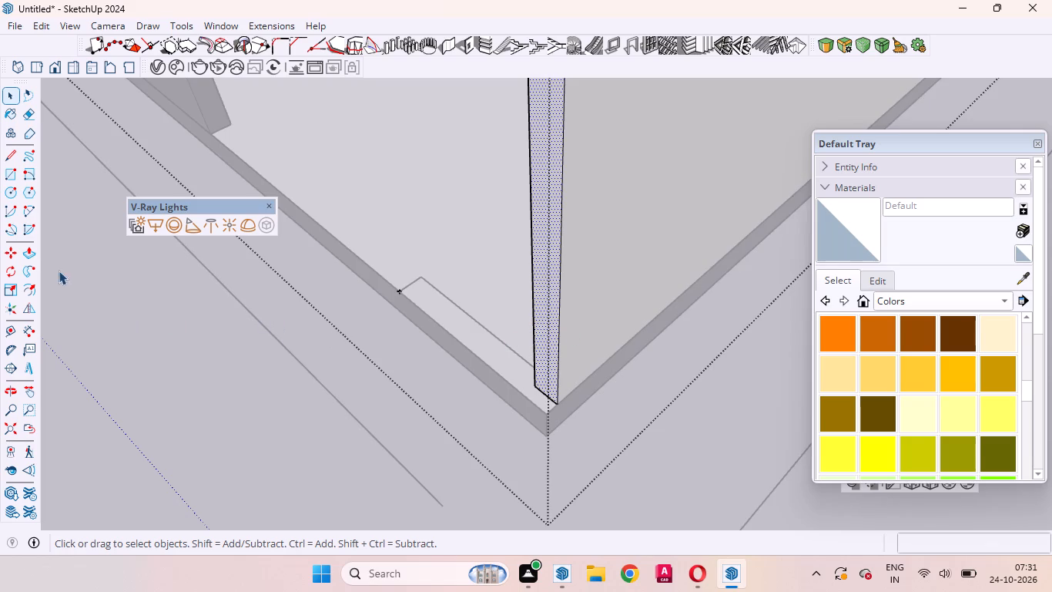
left_click(35, 247)
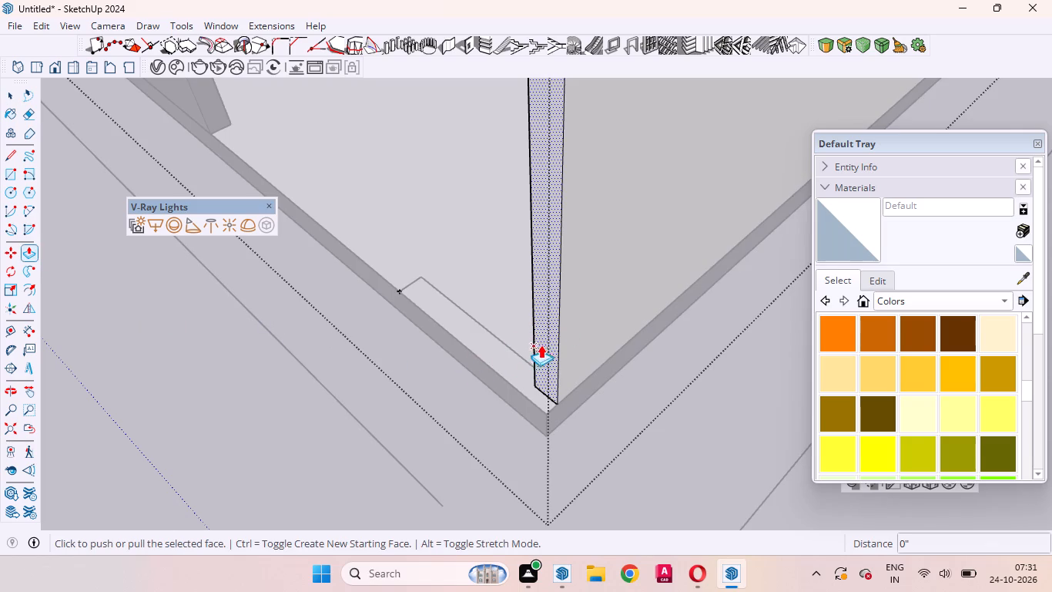
left_click(546, 300)
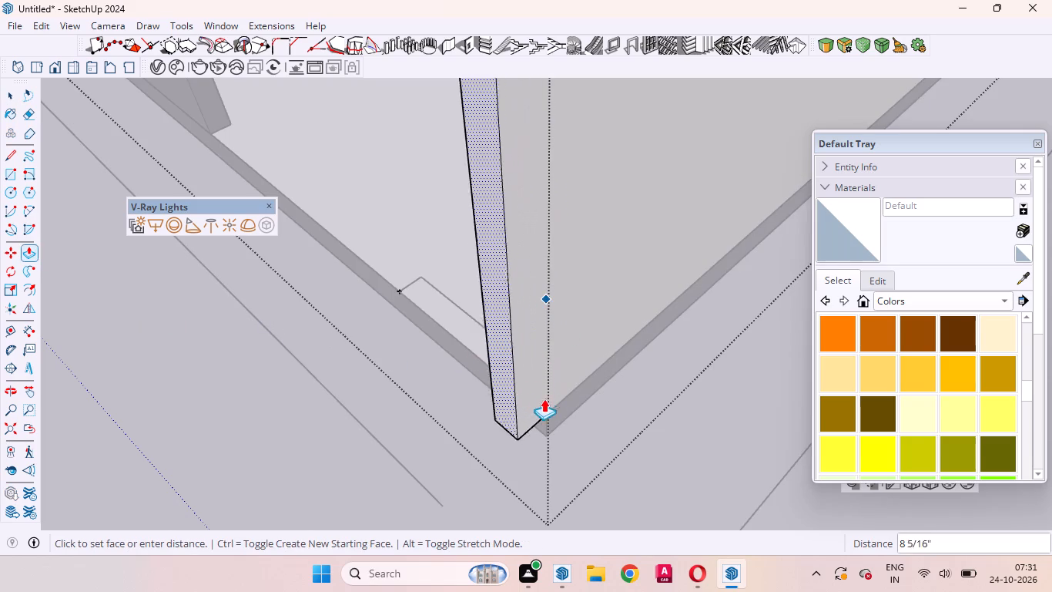
left_click(544, 422)
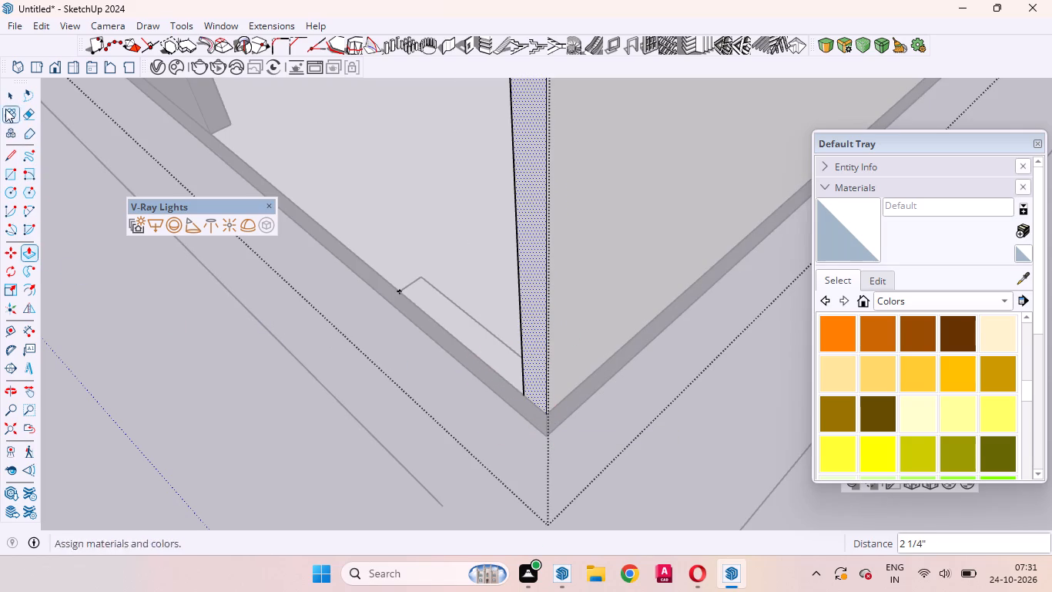
left_click(4, 102)
Build a short 1001bit wall about 2' 4 1/2" long over the plan outline at the far front corner, and leave the group.
middle_click_drag(351, 370, 685, 464)
scroll(515, 434, "down", 10)
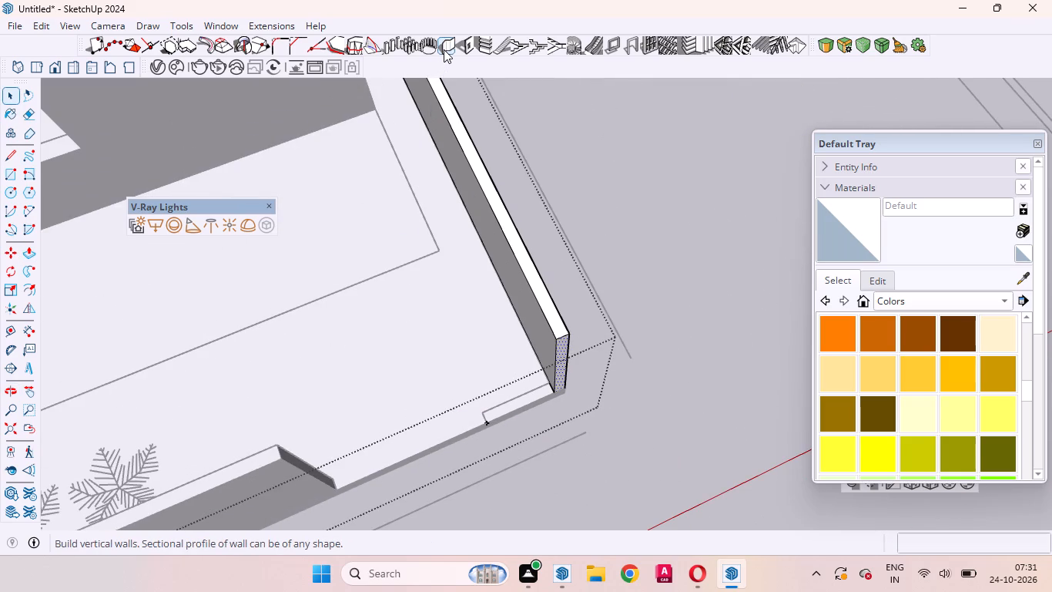
left_click(444, 49)
left_click(297, 445)
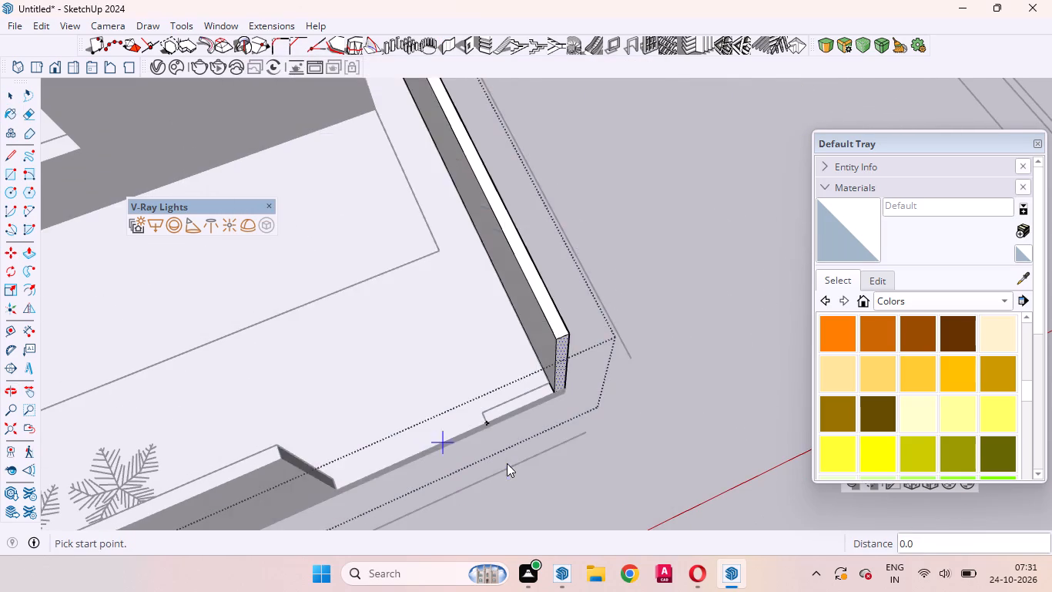
scroll(507, 463, "up", 11)
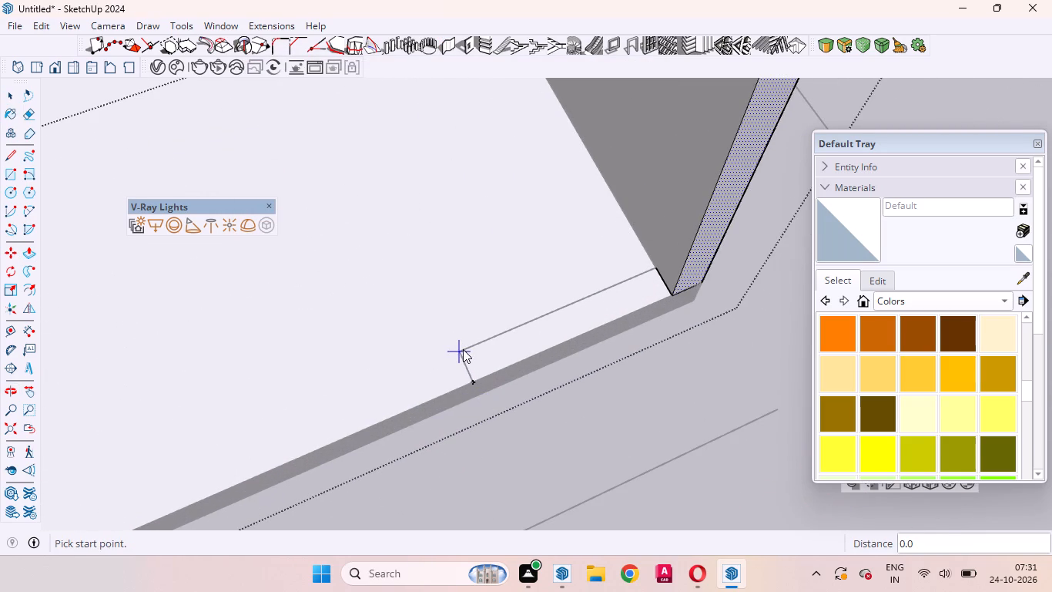
left_click(463, 349)
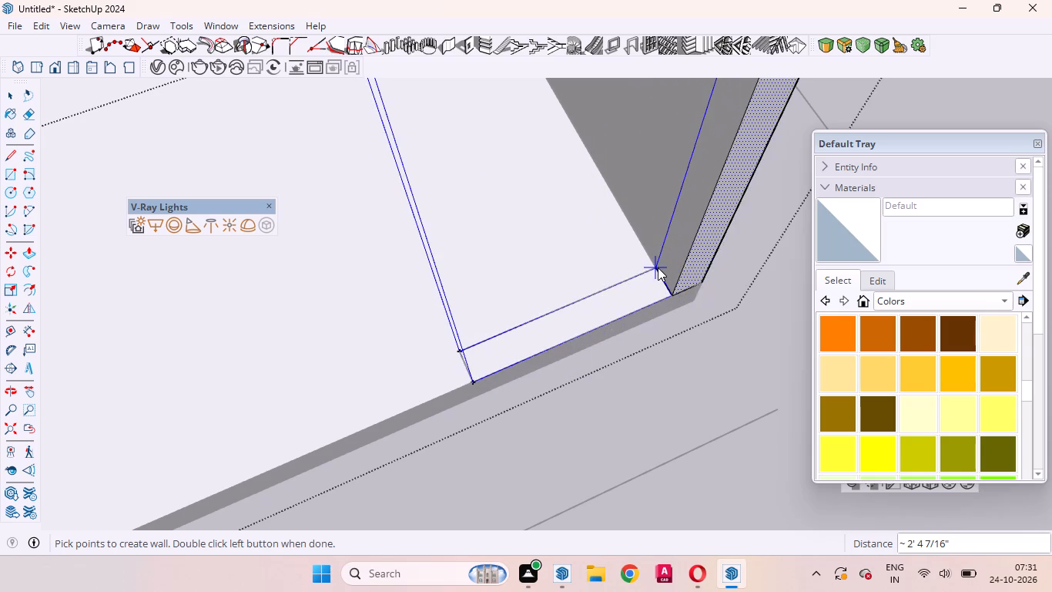
double_click(658, 267)
scroll(660, 353, "down", 12)
scroll(591, 410, "up", 1)
middle_click_drag(581, 412, 467, 340)
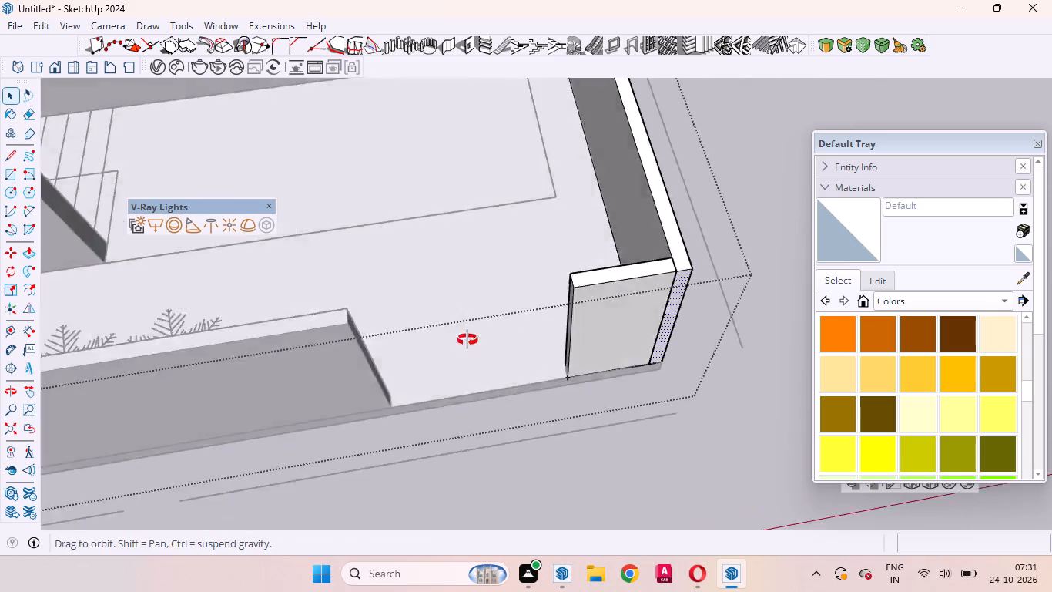
middle_click_drag(467, 340, 445, 294)
left_click(545, 456)
left_click(522, 459)
Examine the front boundary wall, its opening and the short return wall at the corner from several angles.
scroll(566, 324, "down", 8)
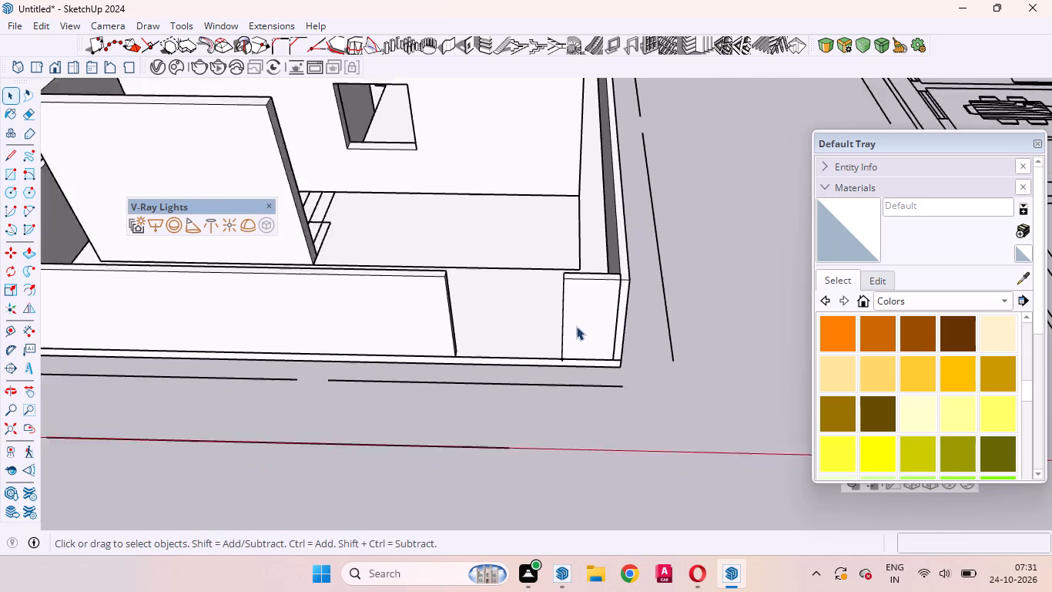
scroll(576, 326, "down", 1)
middle_click_drag(464, 369, 541, 194)
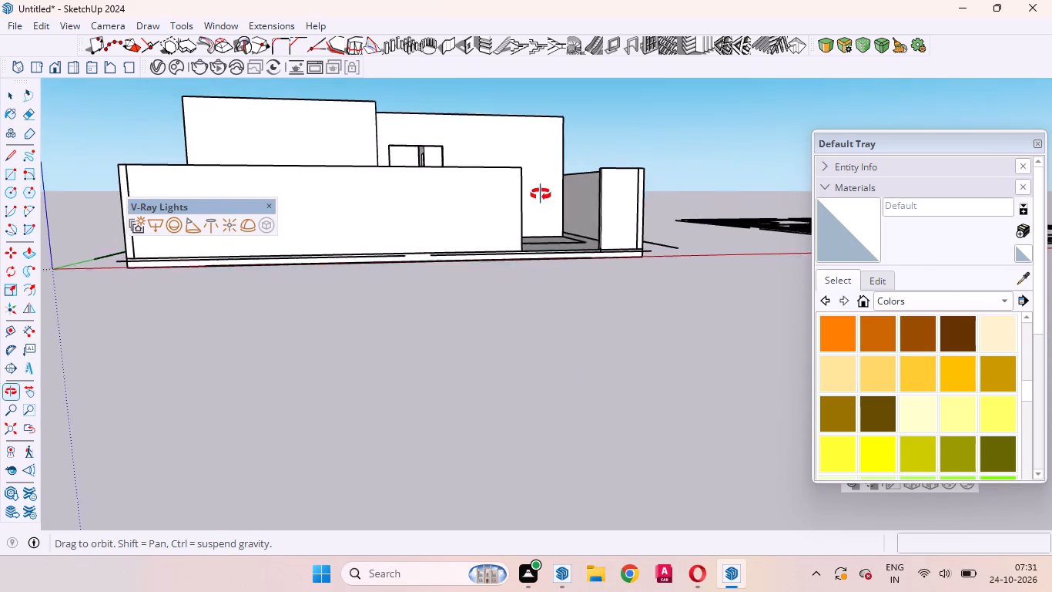
middle_click_drag(541, 194, 535, 419)
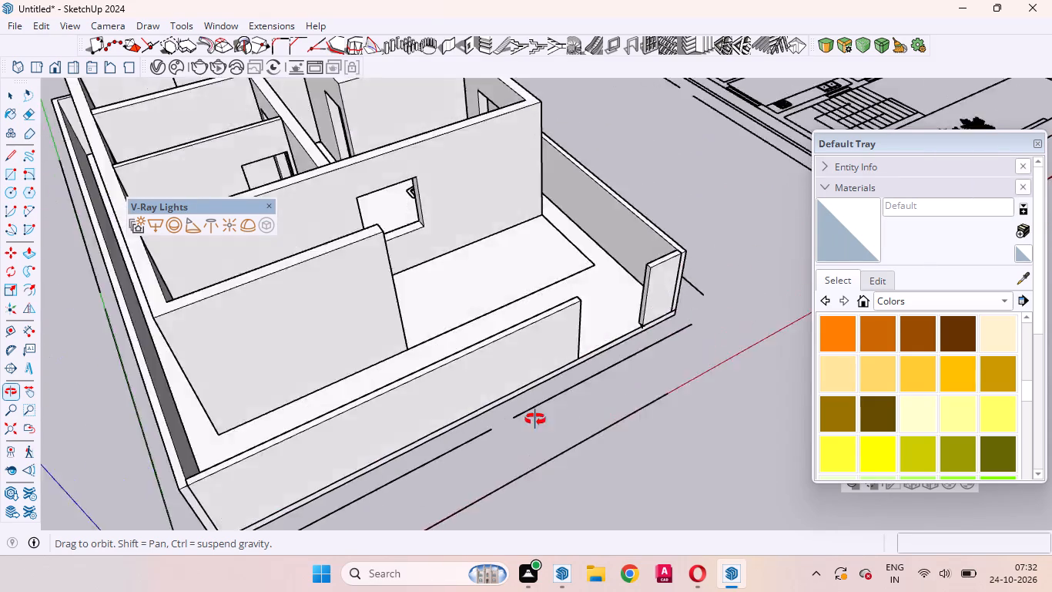
middle_click_drag(535, 419, 220, 453)
scroll(462, 299, "up", 8)
middle_click_drag(487, 418, 506, 334)
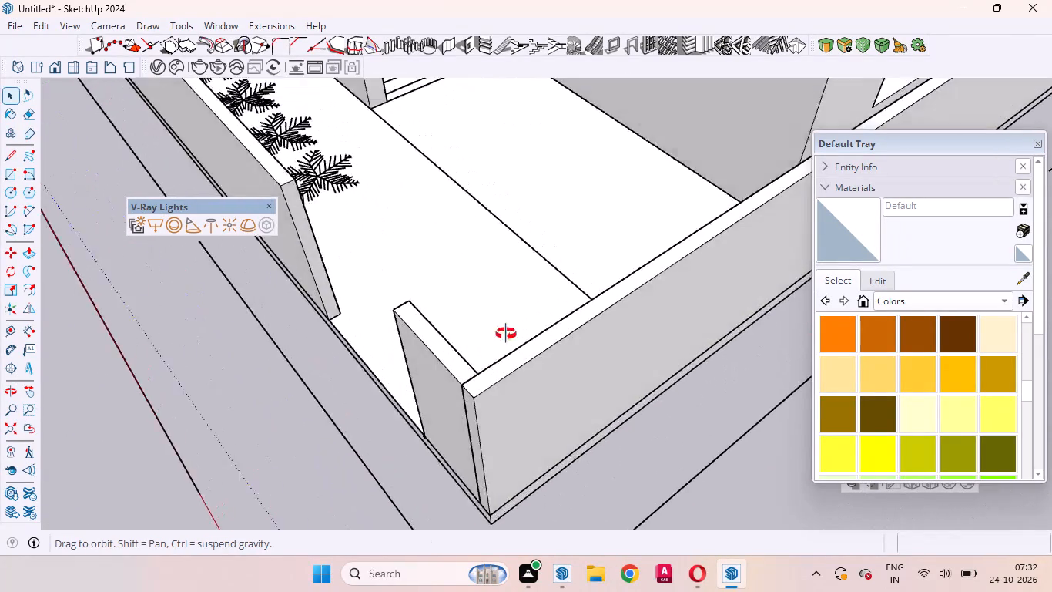
middle_click_drag(506, 334, 621, 383)
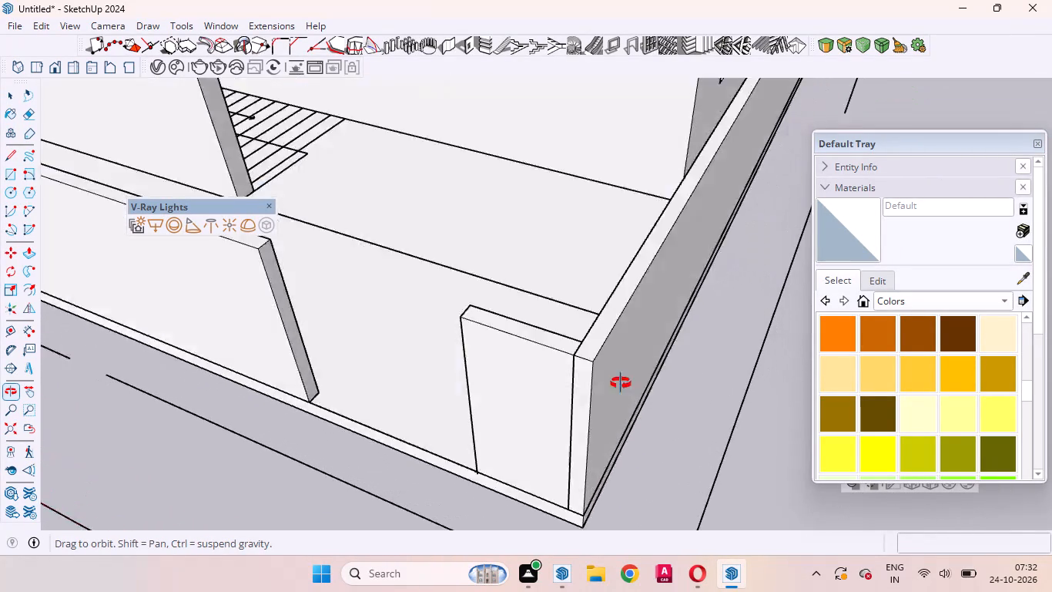
middle_click_drag(621, 383, 621, 422)
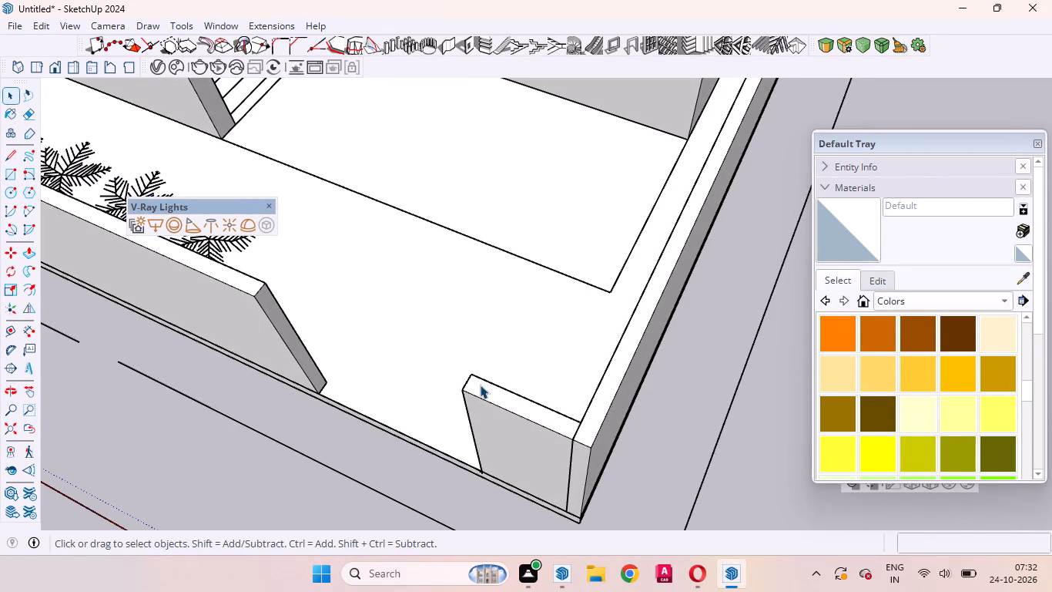
scroll(481, 380, "down", 15)
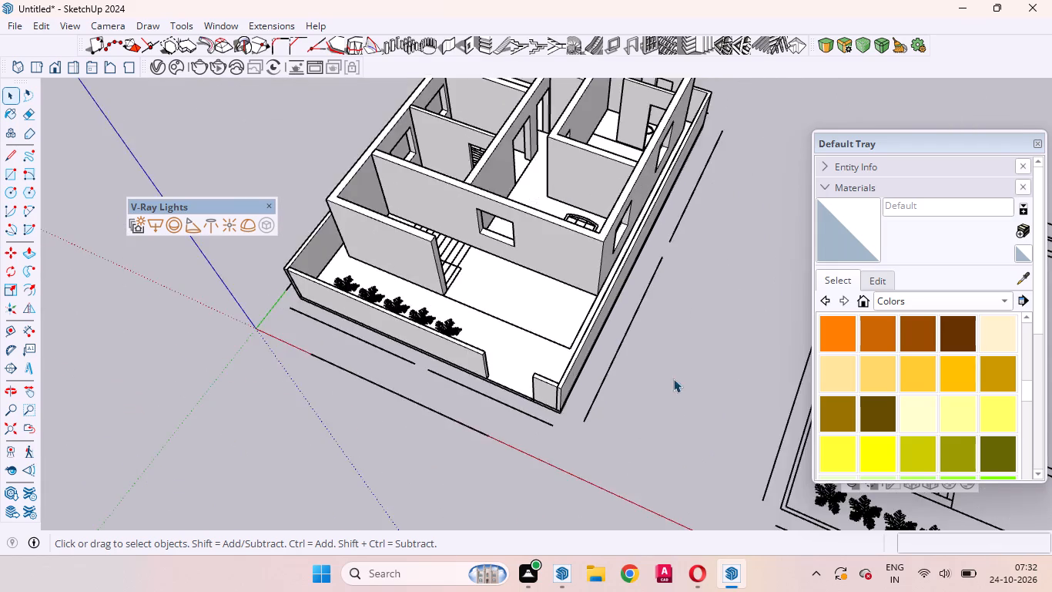
scroll(673, 378, "down", 3)
scroll(472, 136, "up", 7)
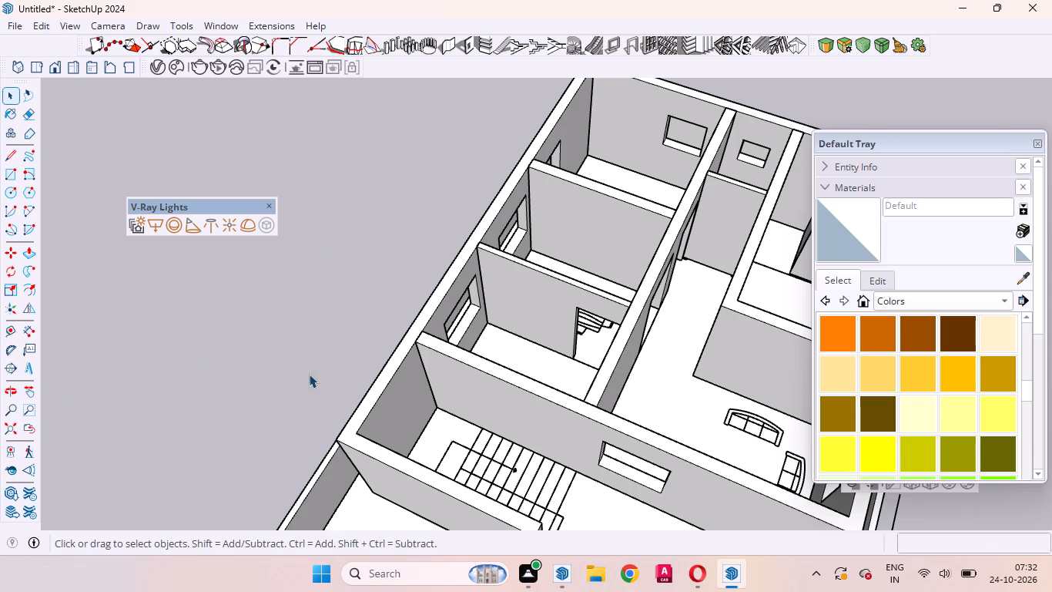
Examine the rooms, partition walls, and door and window openings of the house from above.
left_click_drag(189, 362, 295, 345)
middle_click_drag(236, 358, 299, 339)
scroll(289, 345, "down", 4)
middle_click_drag(417, 319, 418, 338)
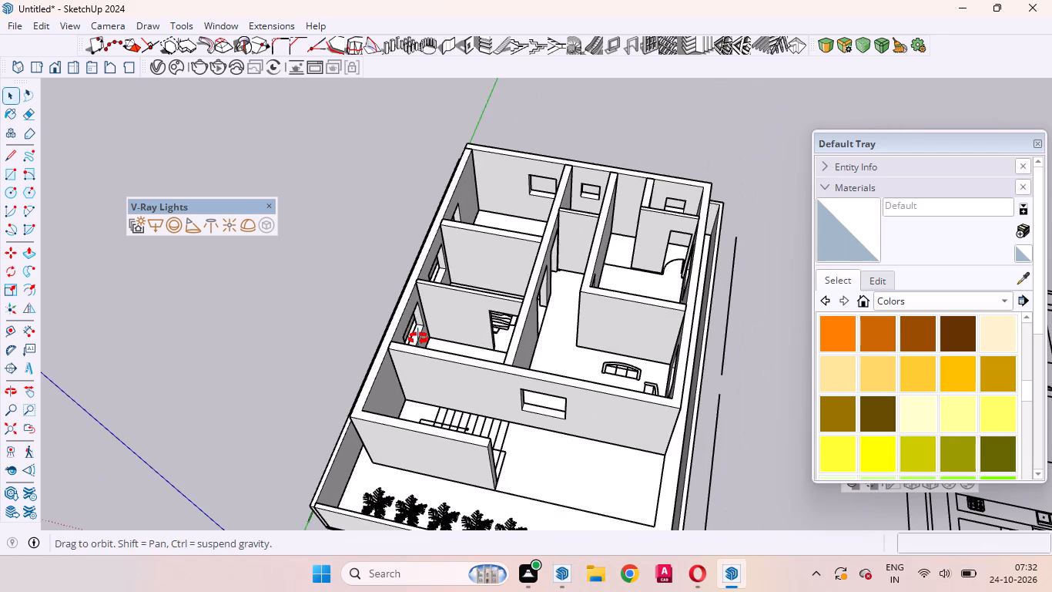
middle_click_drag(418, 338, 432, 456)
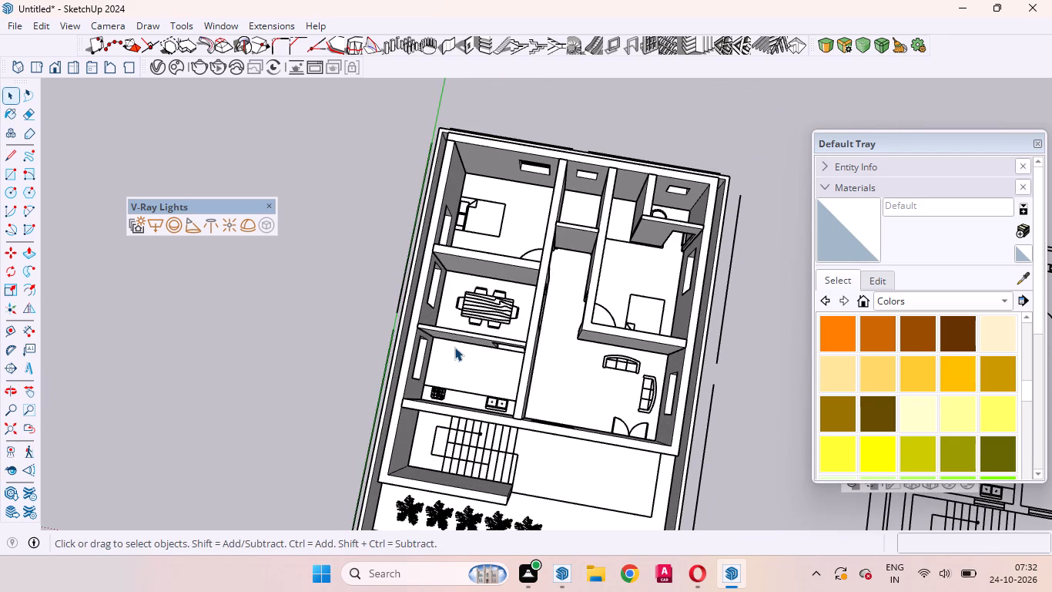
scroll(454, 347, "up", 4)
scroll(454, 354, "down", 3)
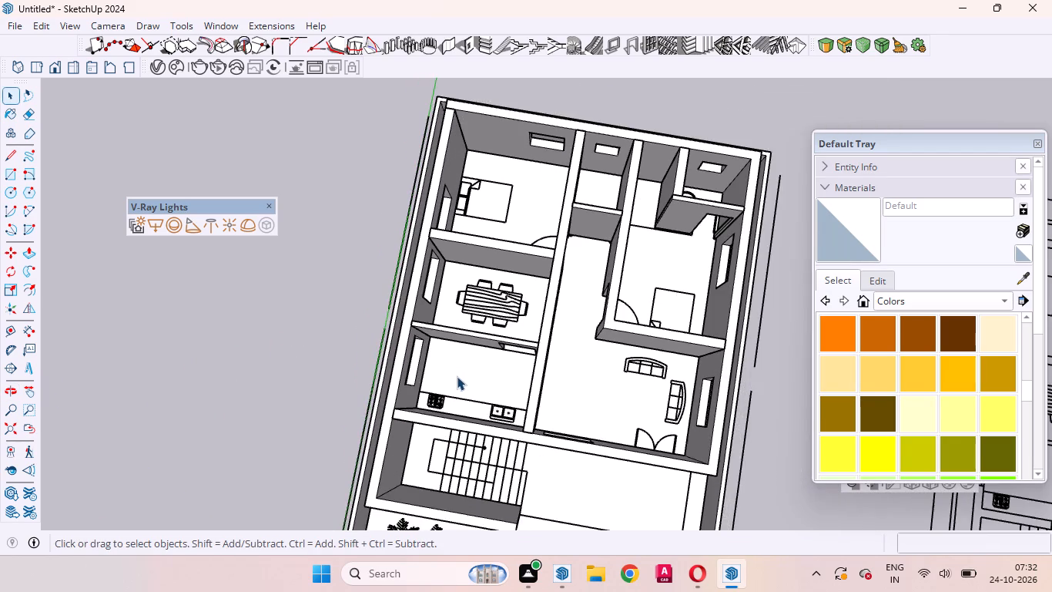
scroll(457, 376, "up", 8)
scroll(464, 356, "down", 5)
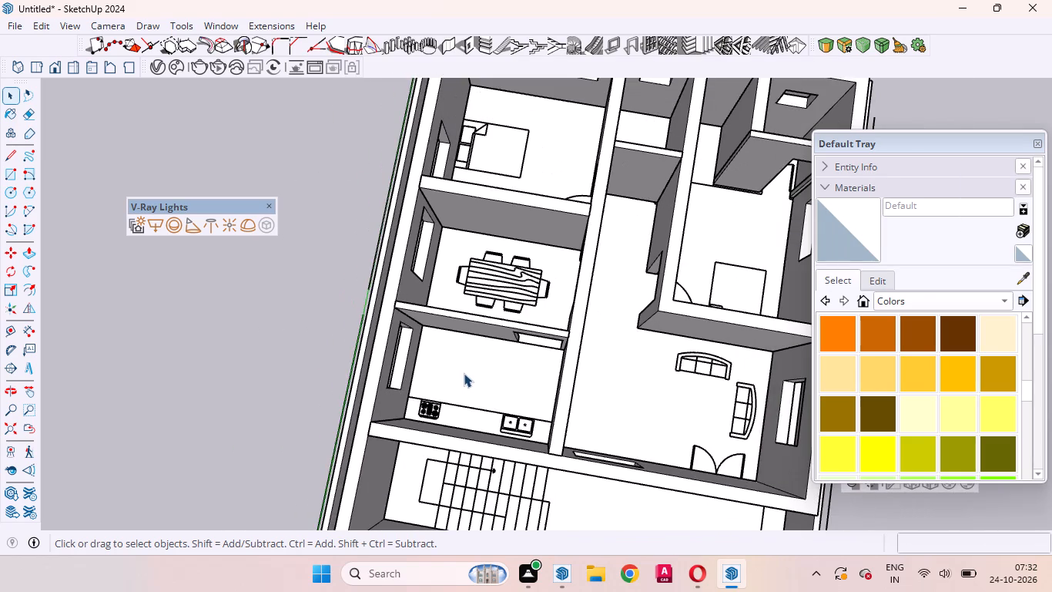
scroll(464, 373, "down", 1)
middle_click_drag(404, 413, 436, 487)
scroll(436, 486, "up", 1)
scroll(387, 351, "down", 8)
middle_click_drag(449, 438, 608, 288)
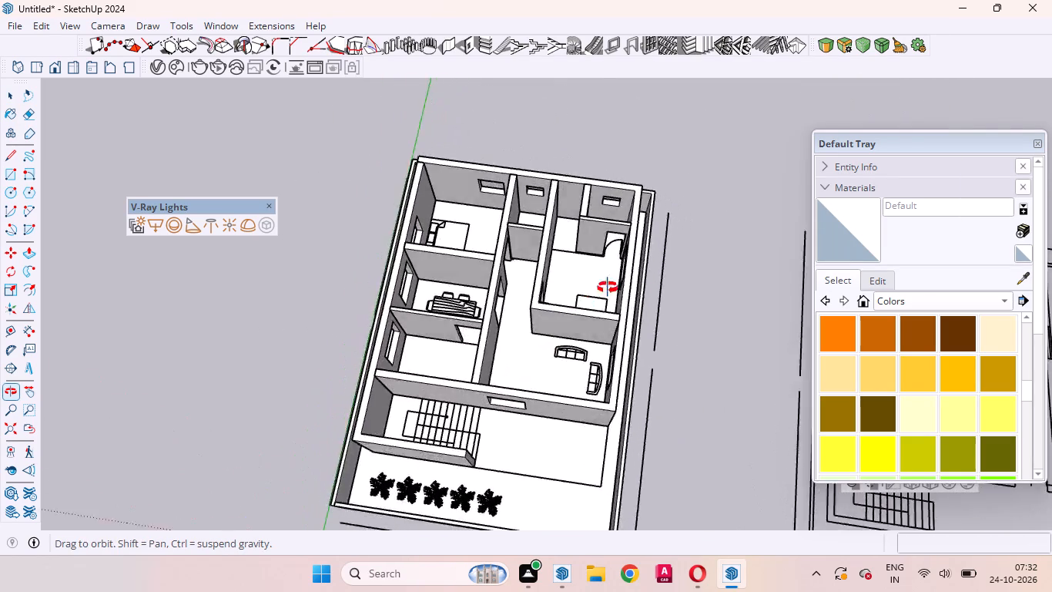
middle_click_drag(608, 288, 665, 269)
scroll(665, 270, "up", 1)
middle_click_drag(502, 366, 510, 366)
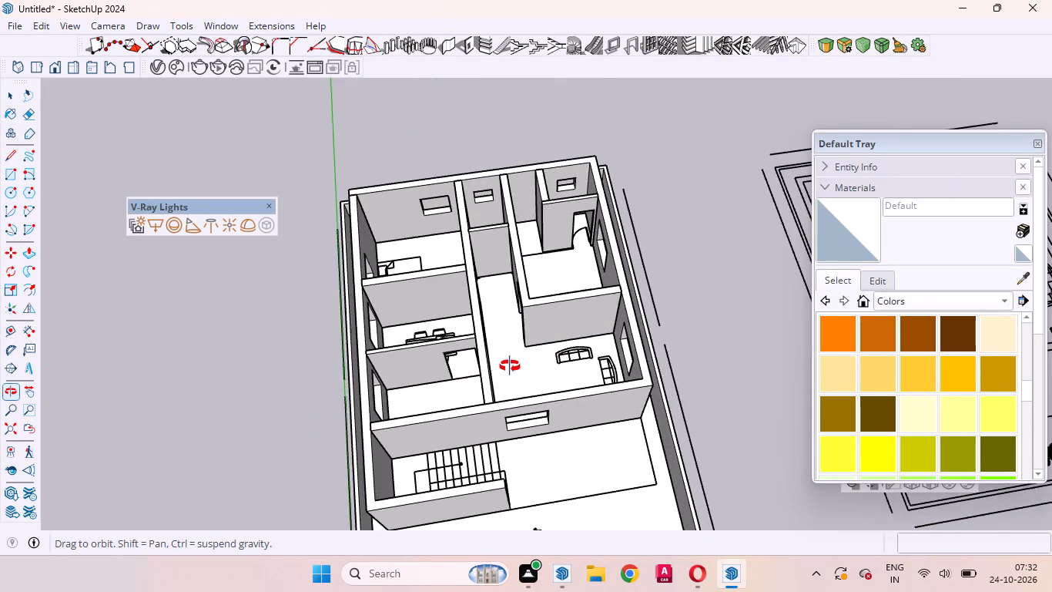
middle_click_drag(510, 366, 568, 358)
middle_click_drag(511, 374, 560, 385)
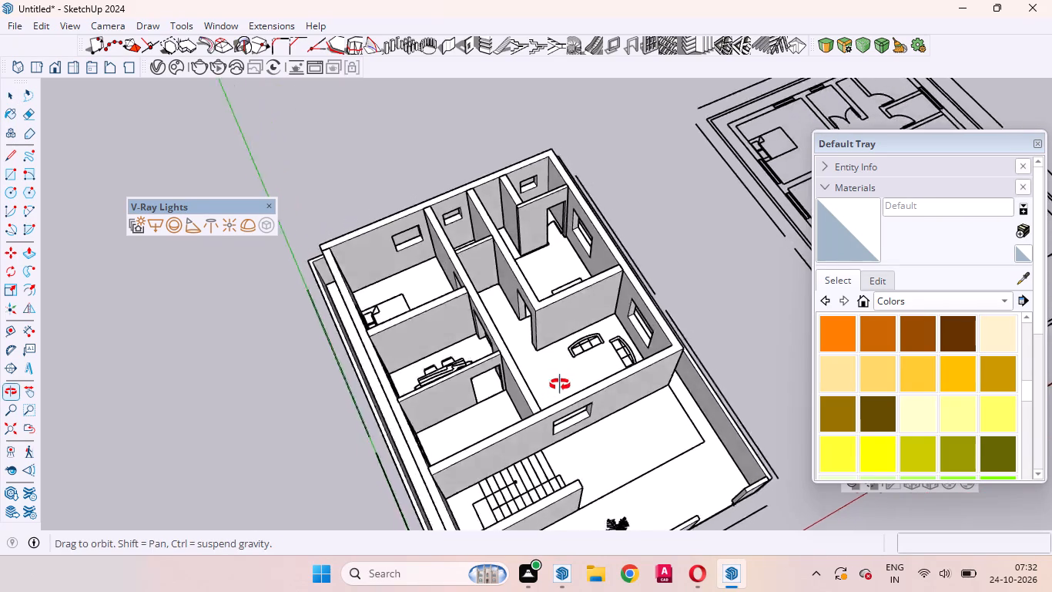
Search the 3D Warehouse for "window".
middle_click_drag(560, 385, 611, 388)
middle_click_drag(520, 382, 784, 147)
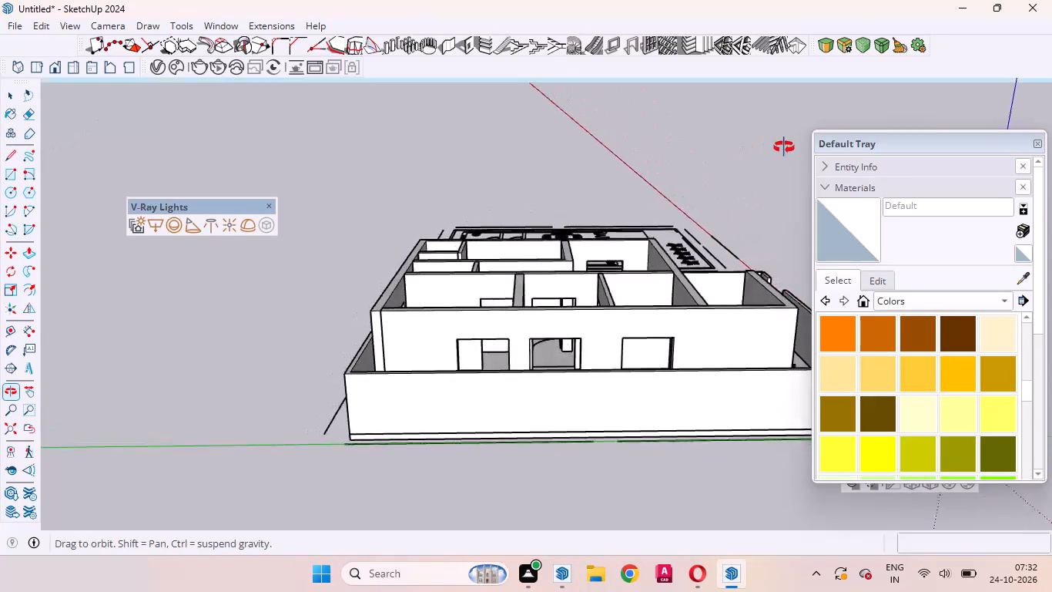
middle_click_drag(784, 147, 781, 275)
scroll(587, 363, "up", 3)
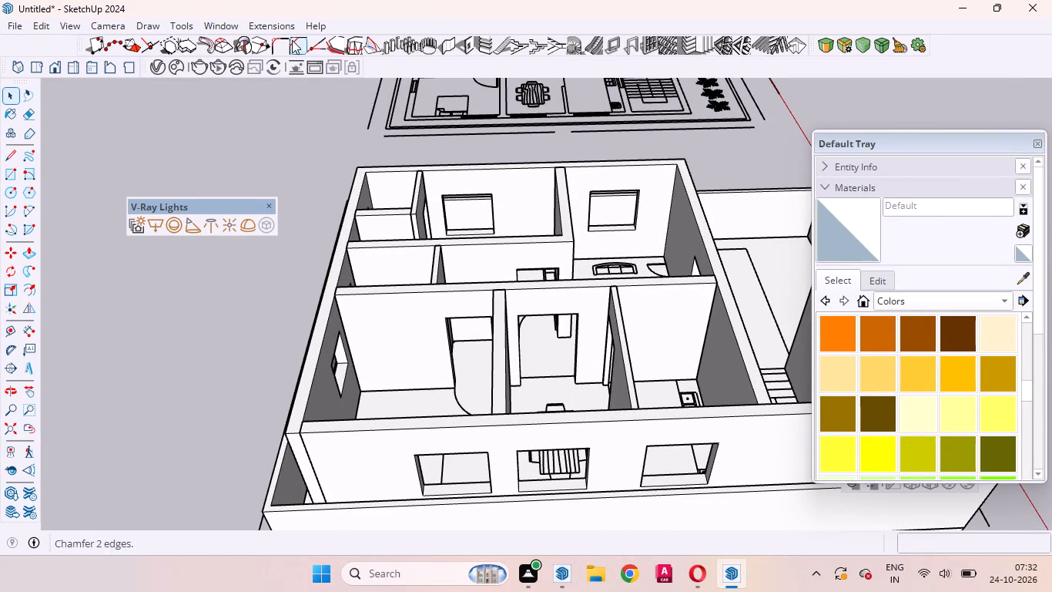
left_click(226, 25)
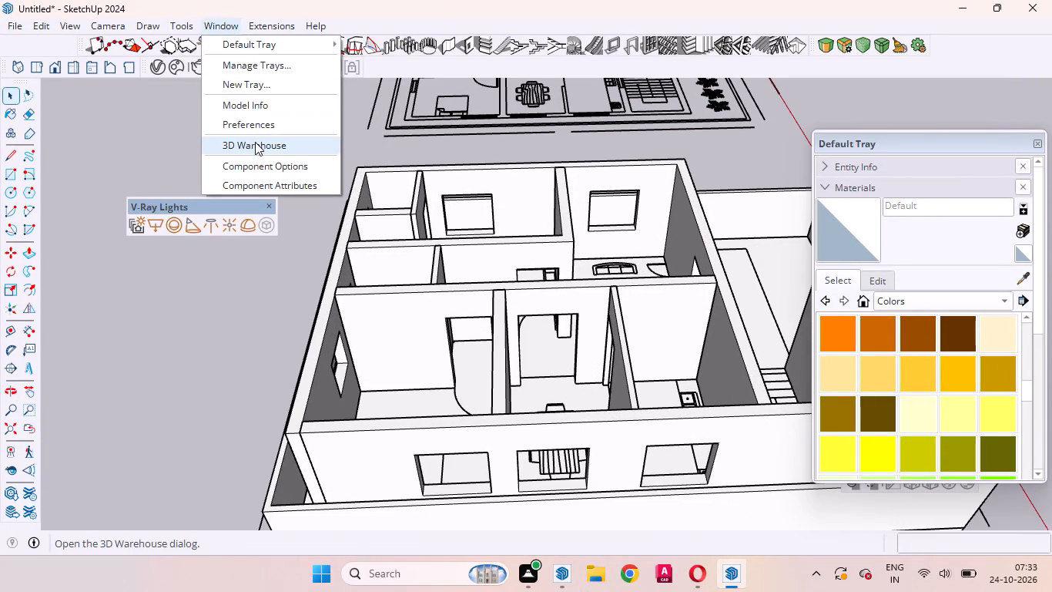
left_click(255, 142)
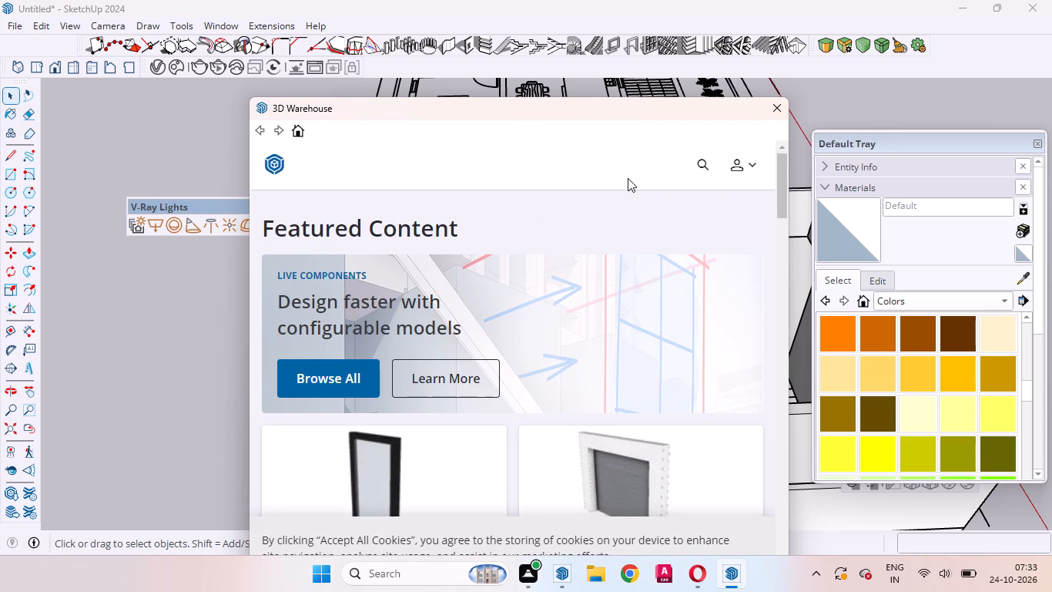
left_click(703, 167)
left_click(429, 169)
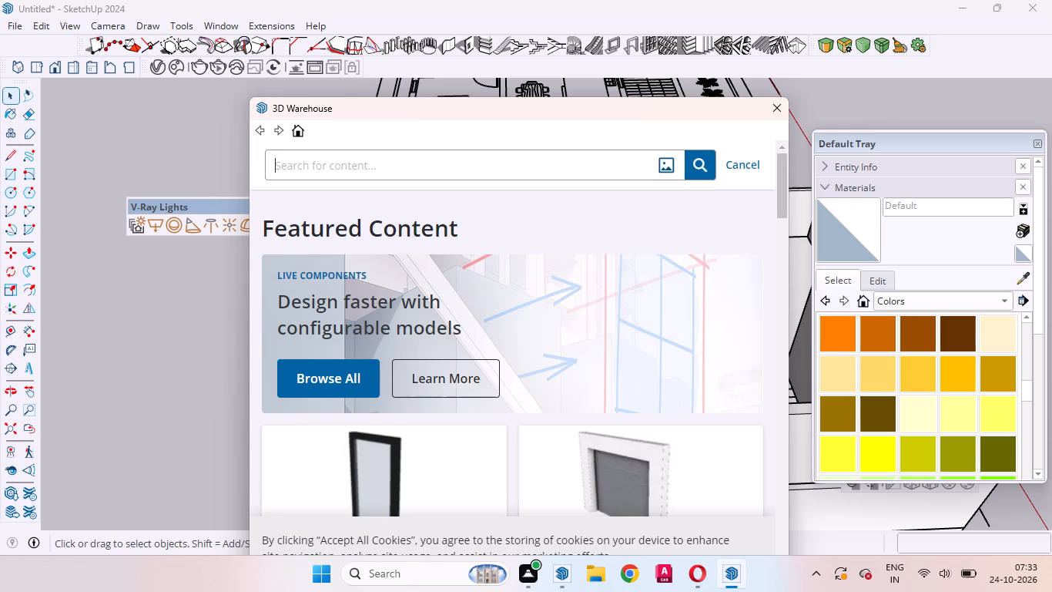
type("window")
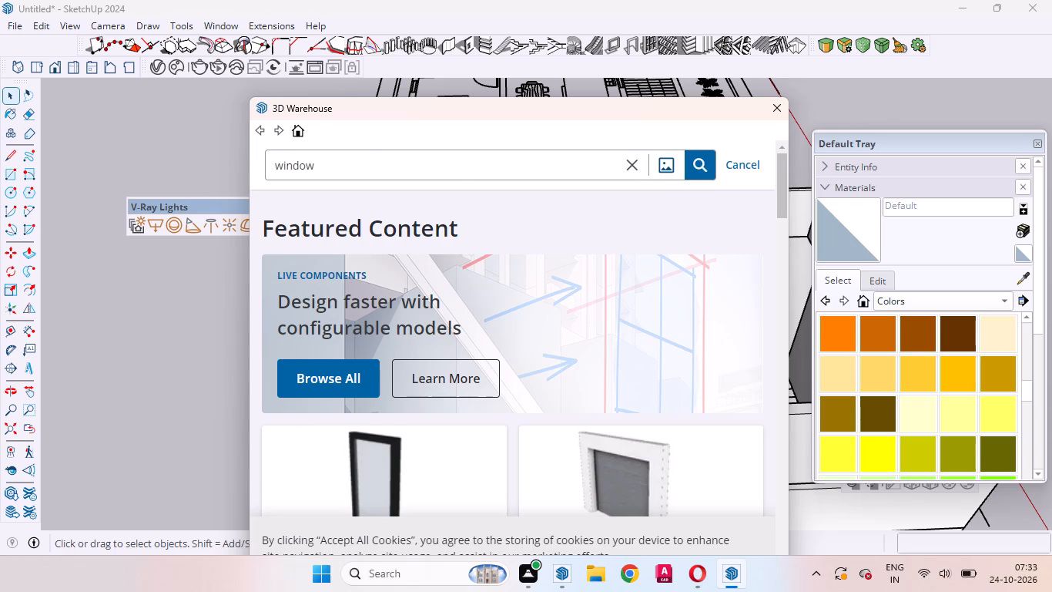
key("Return")
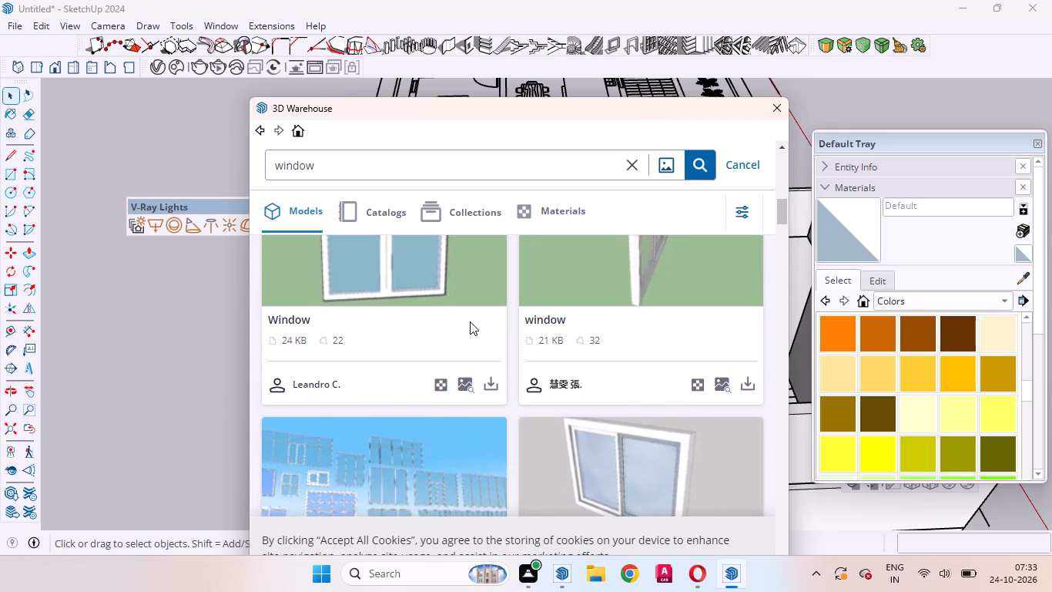
Load the 21 KB two-pane model named "window" directly into the model and place it on the ground beside the house.
left_click(746, 349)
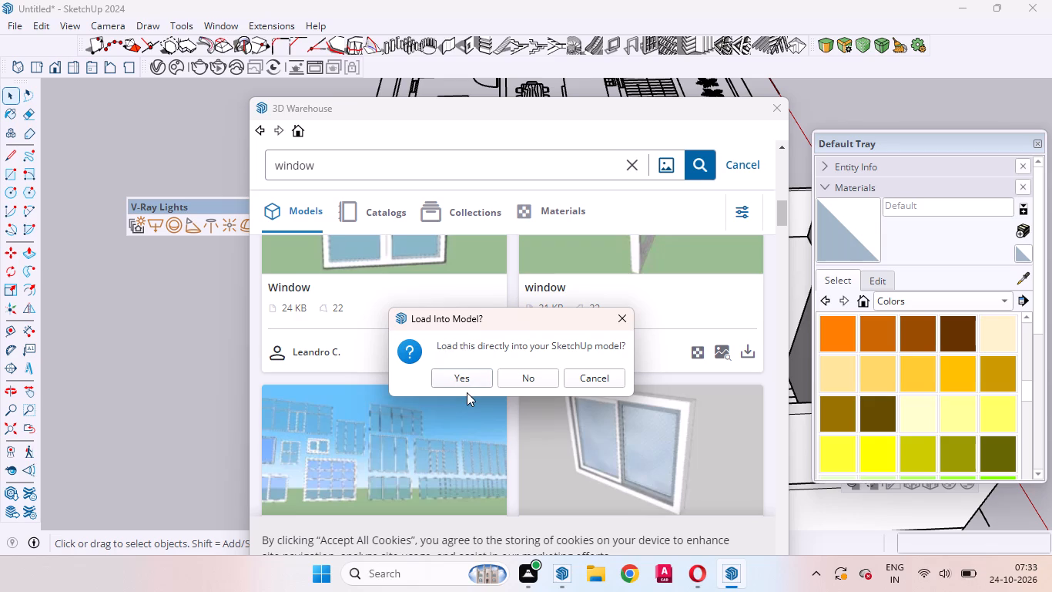
left_click(463, 379)
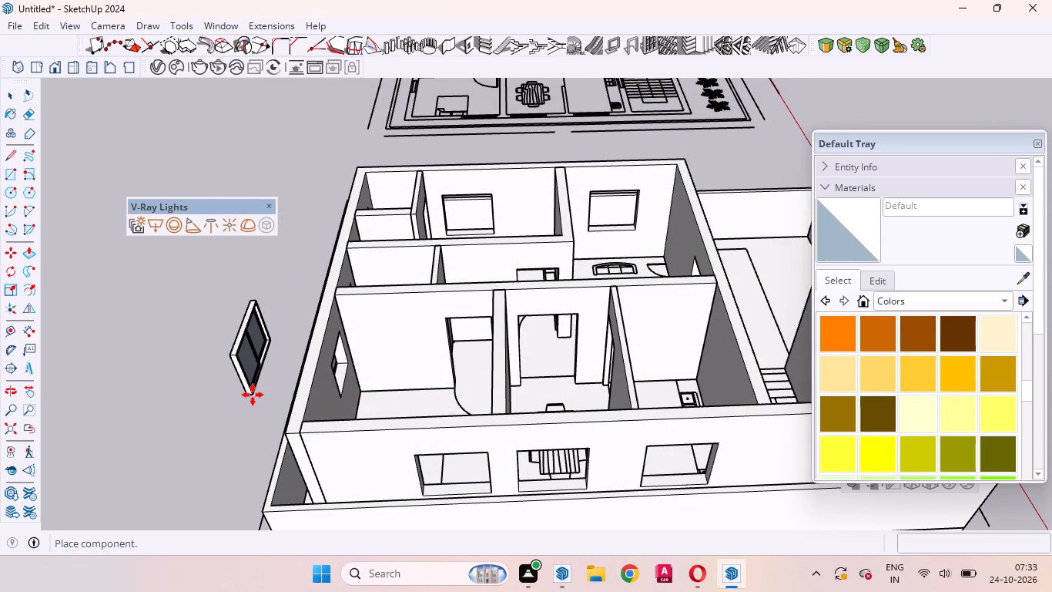
left_click(250, 392)
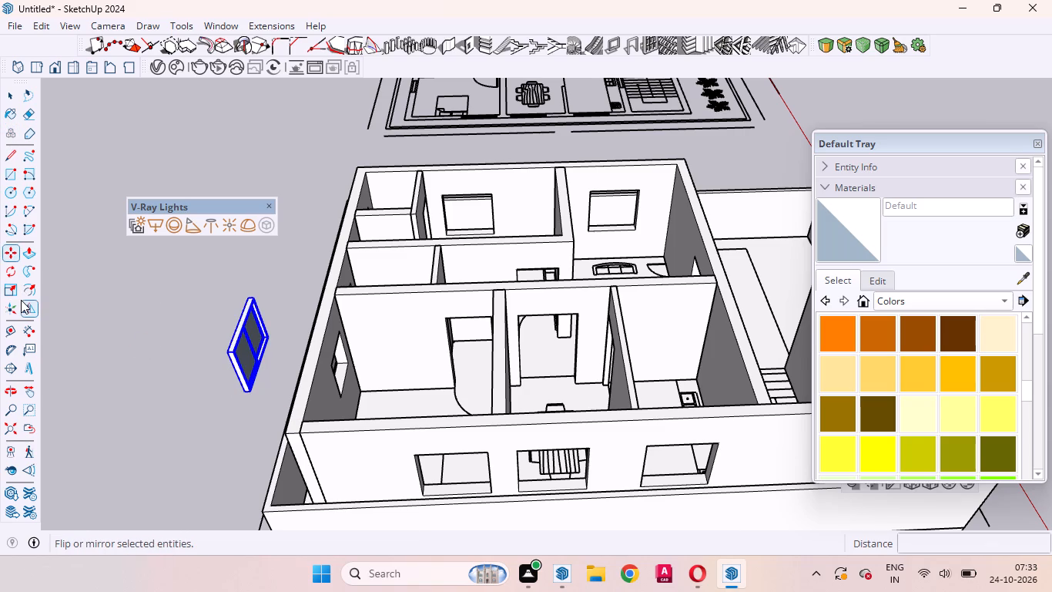
Rotate the placed window component 90° about the vertical axis to align it with the long side wall.
key("q")
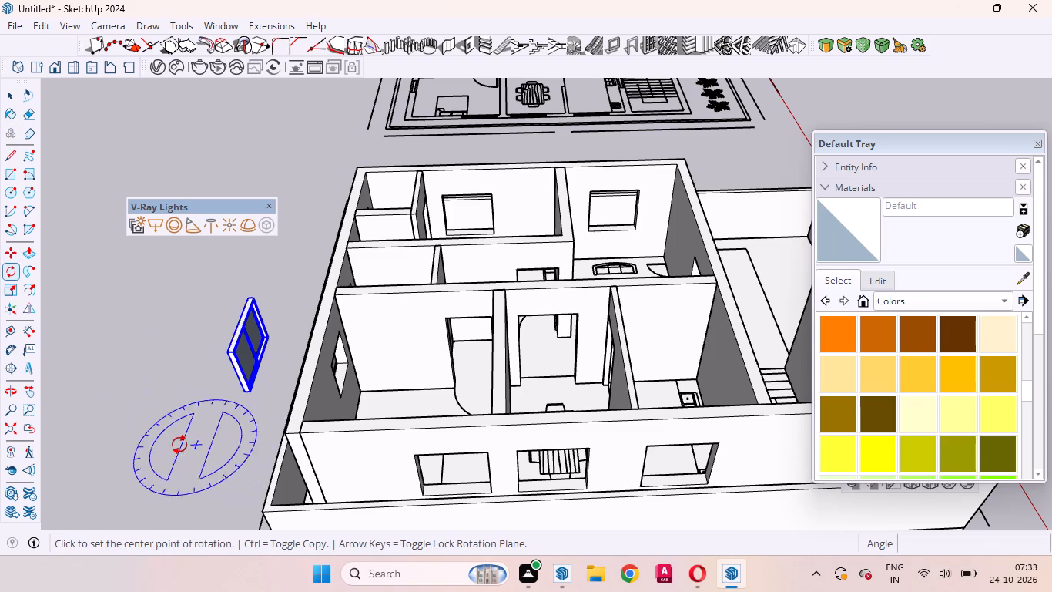
left_click(169, 436)
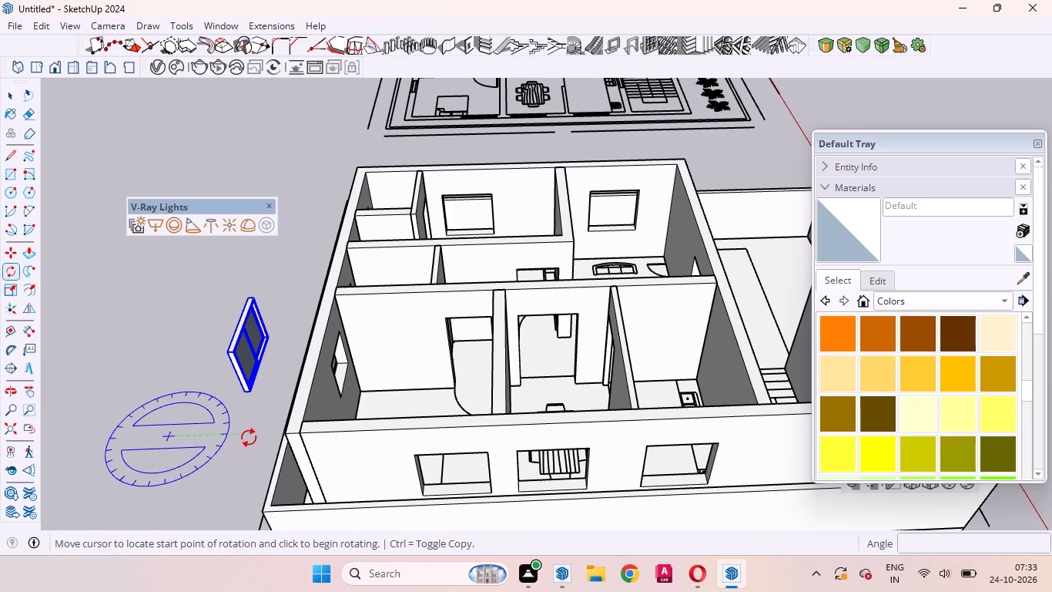
left_click(249, 438)
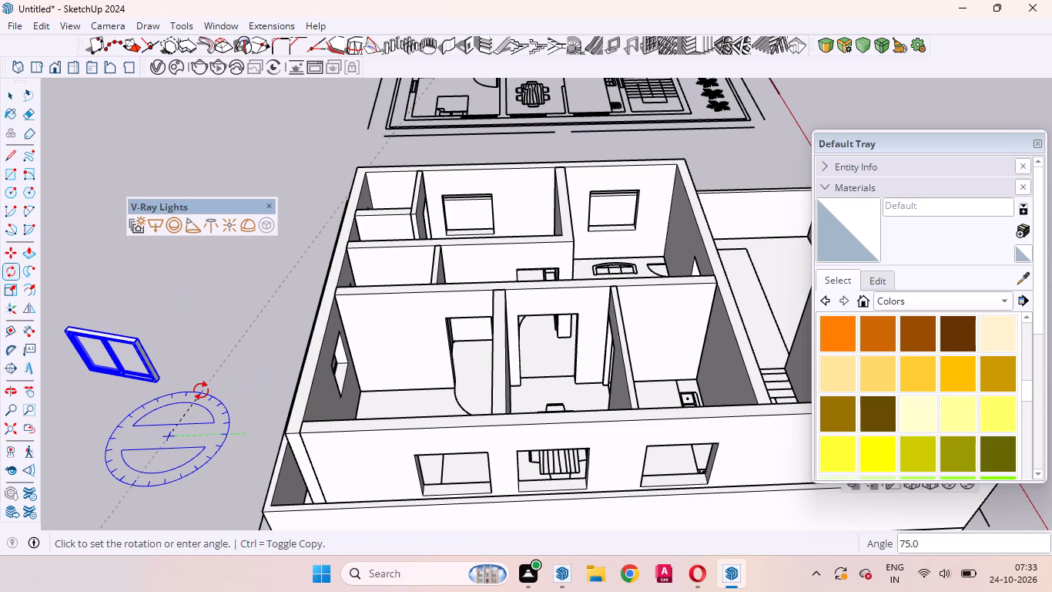
type("90")
key("Return")
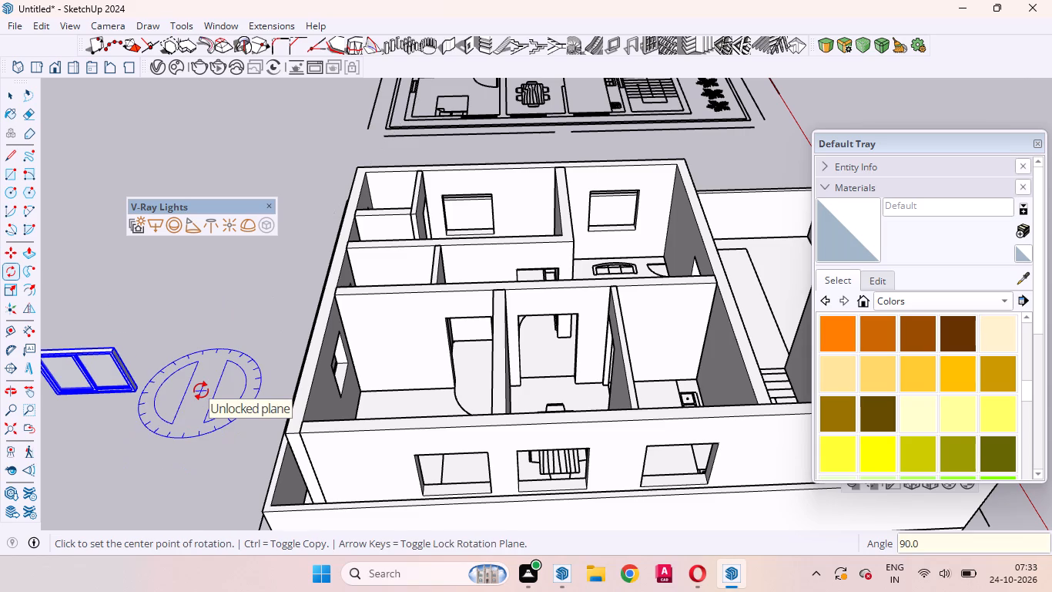
key("space")
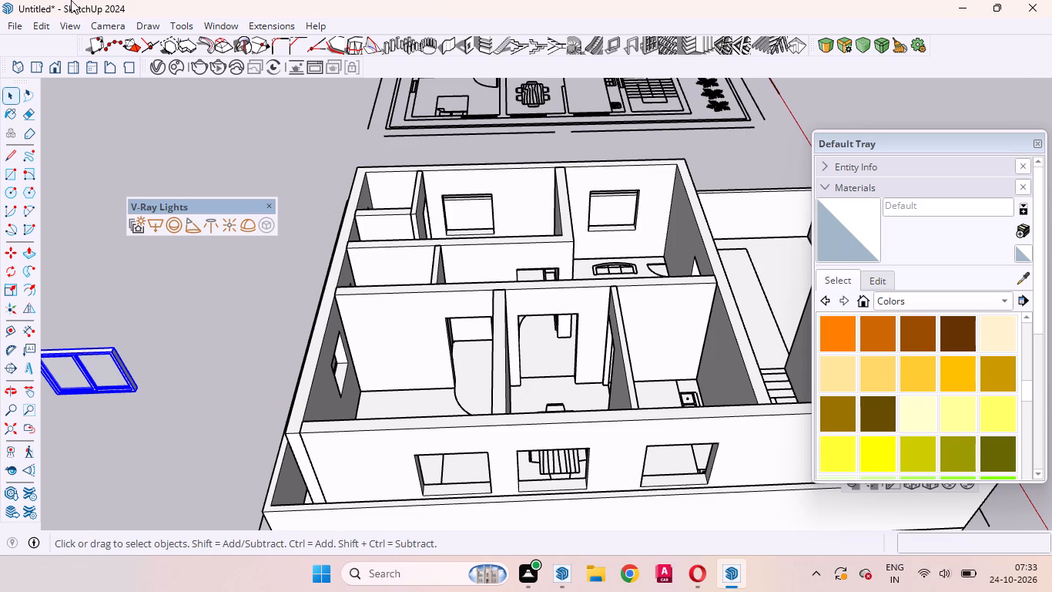
Move the window by its bottom outer corner to the lower corner of the long side wall's opening nearest the rear corner.
scroll(235, 382, "down", 7)
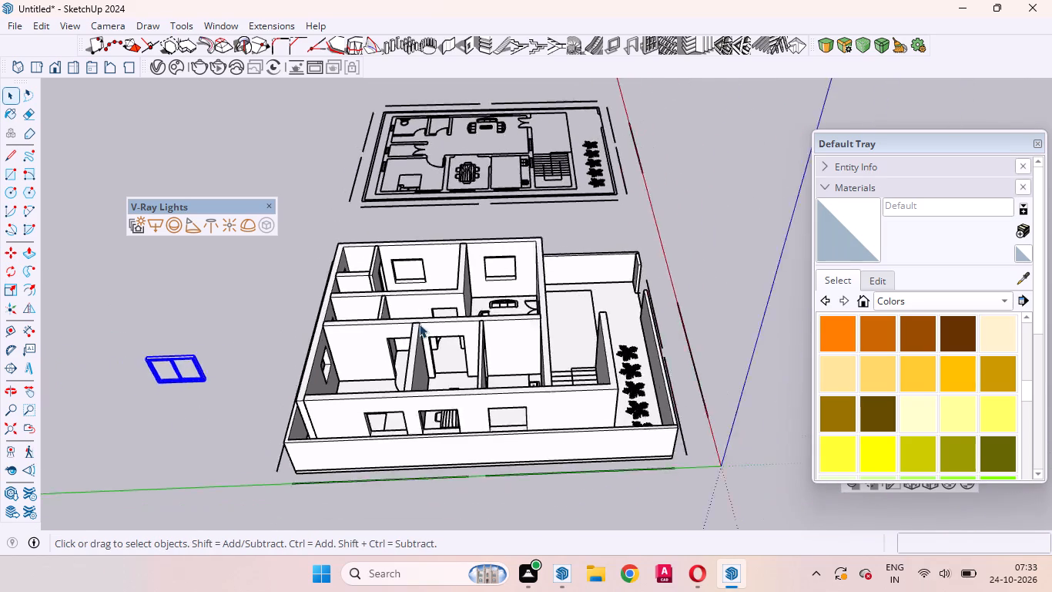
scroll(419, 324, "down", 2)
scroll(114, 437, "up", 7)
scroll(248, 374, "up", 17)
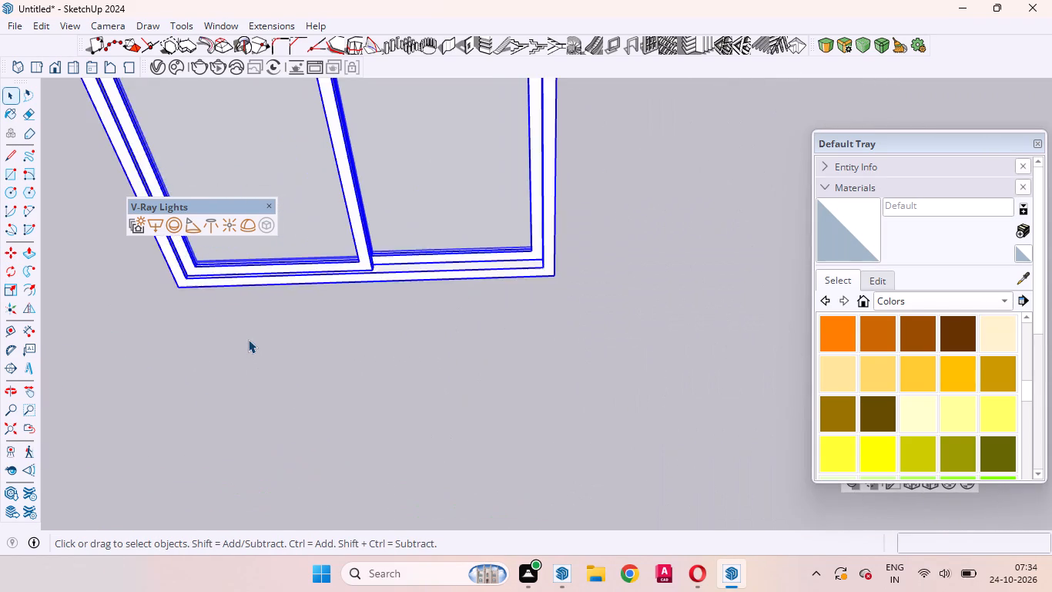
scroll(248, 339, "up", 4)
scroll(303, 388, "down", 6)
middle_click_drag(278, 325, 573, 264)
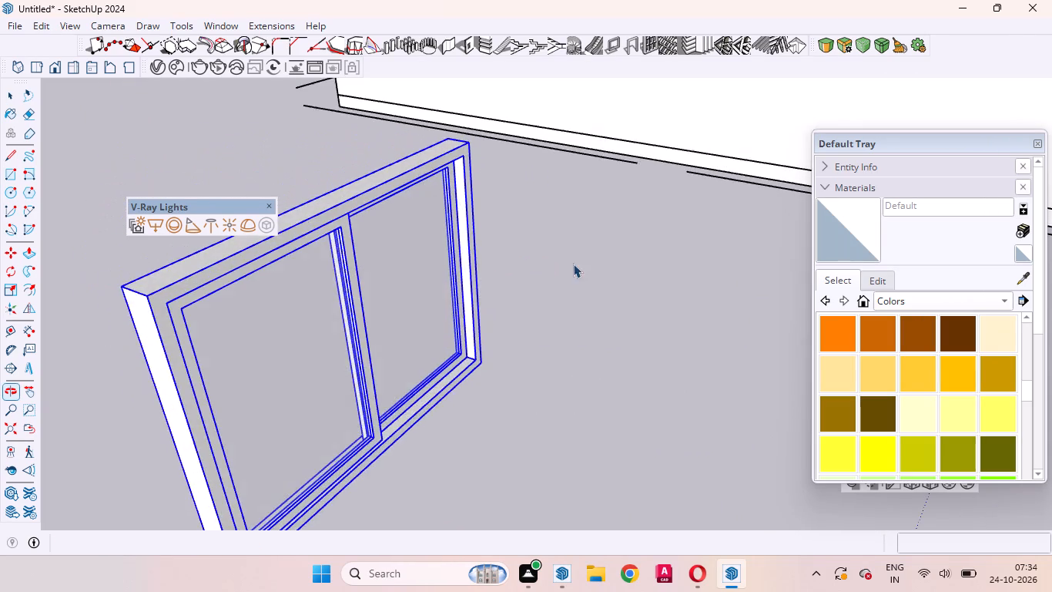
scroll(469, 290, "down", 6)
scroll(362, 392, "up", 16)
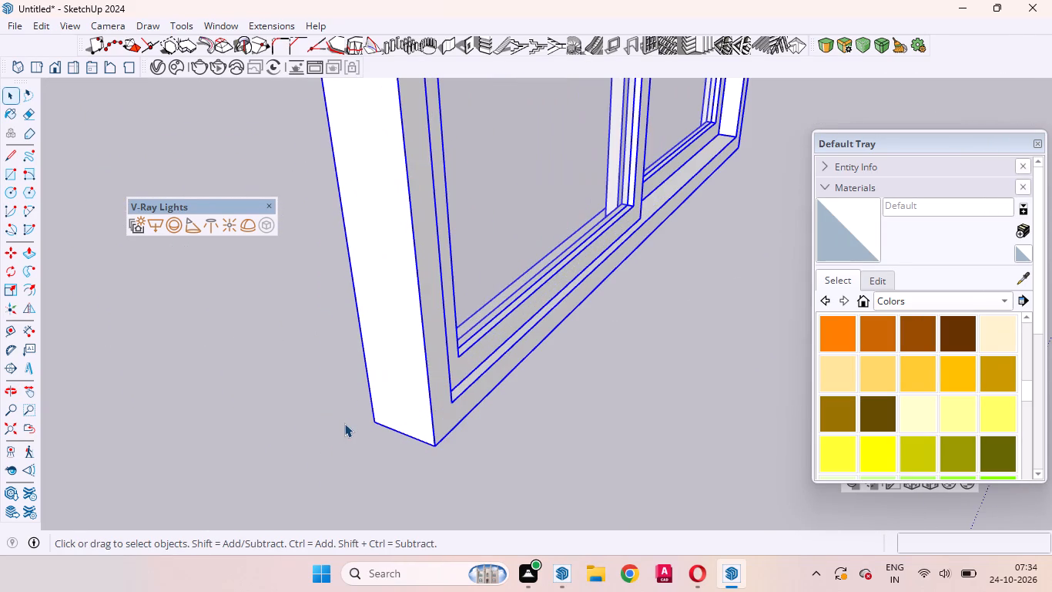
key("m")
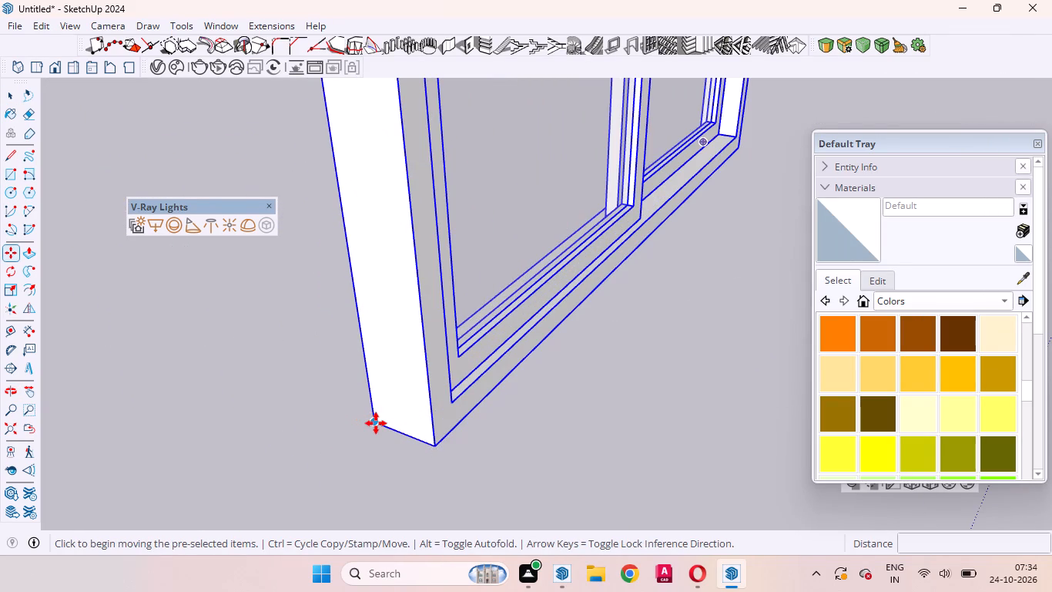
left_click(375, 422)
scroll(326, 442, "down", 18)
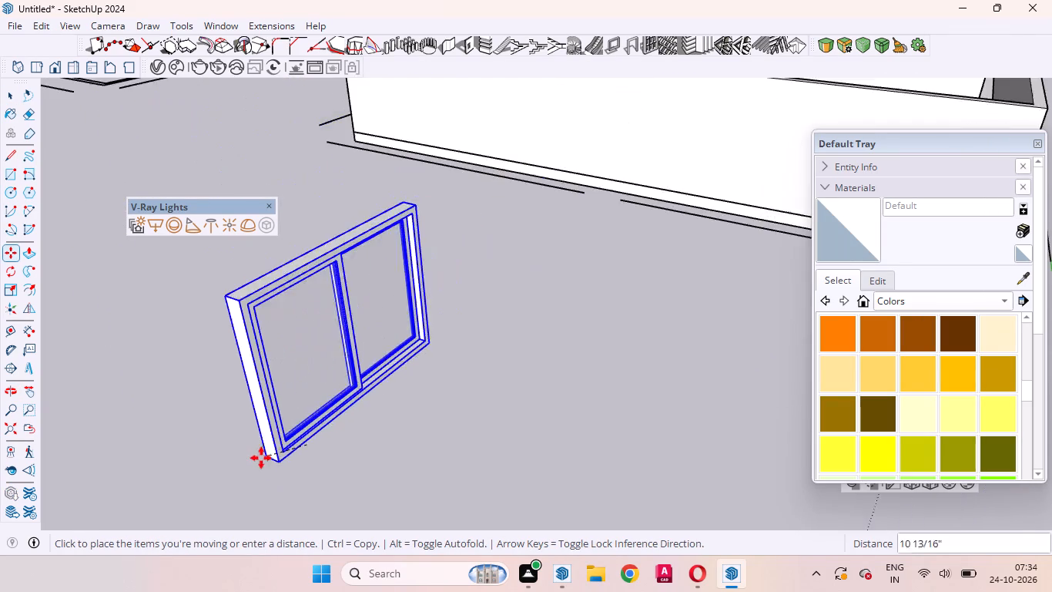
scroll(261, 458, "down", 18)
scroll(498, 334, "up", 13)
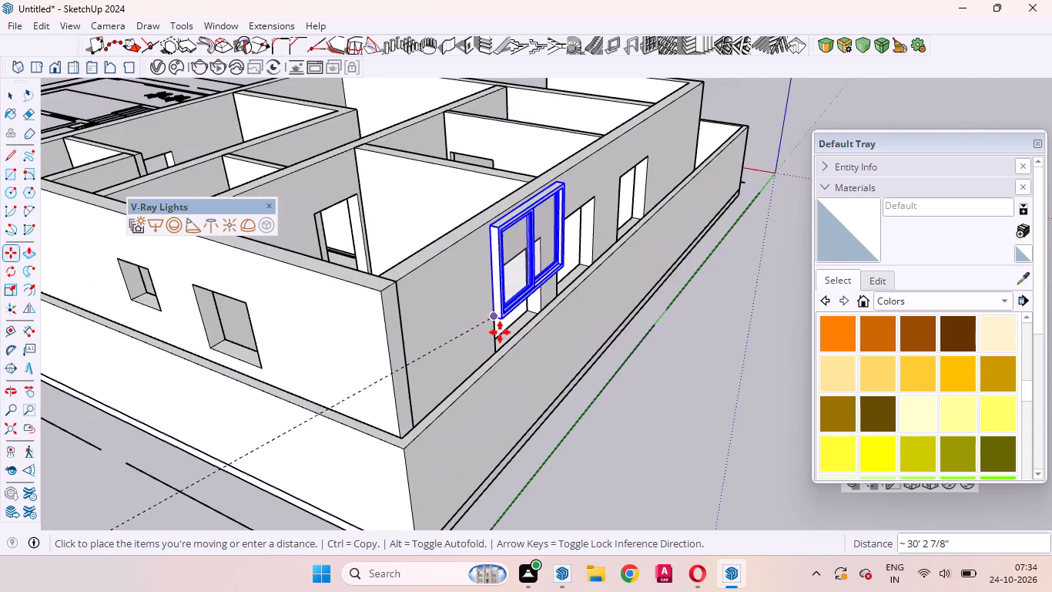
scroll(500, 332, "up", 9)
middle_click_drag(502, 355, 285, 454)
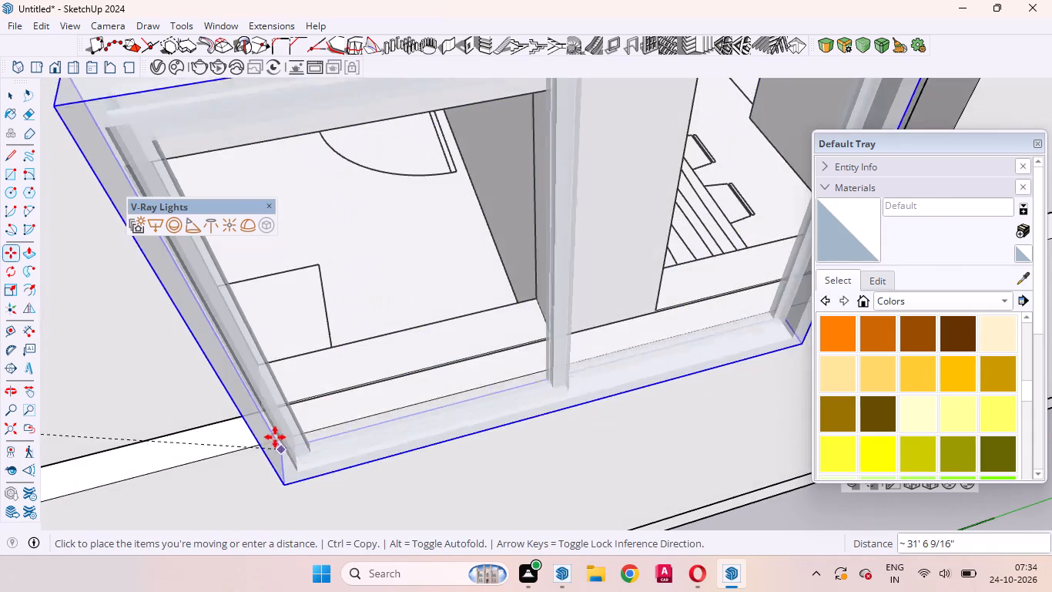
scroll(266, 407, "up", 5)
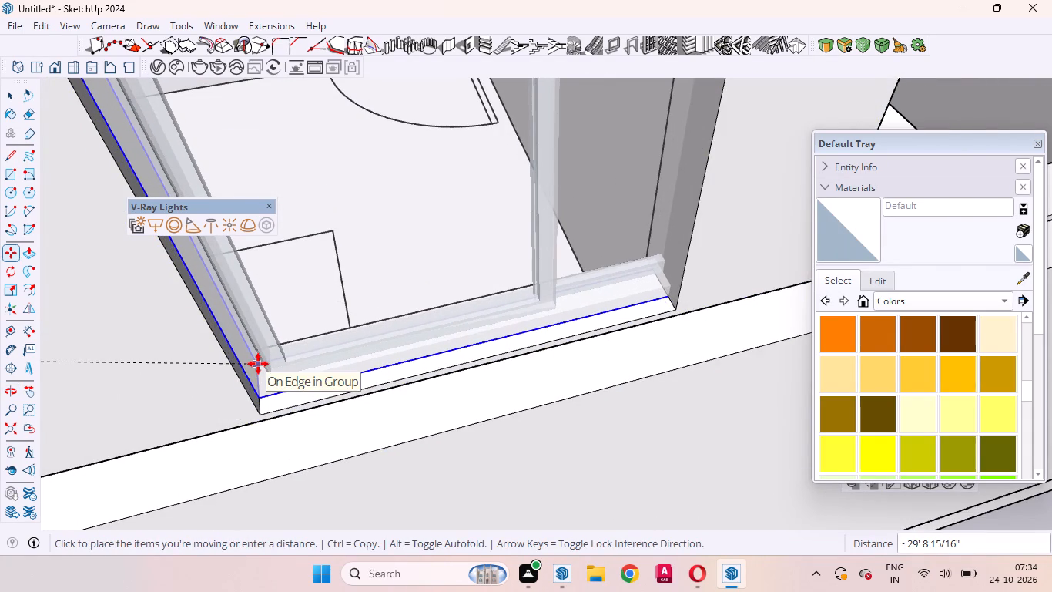
left_click(256, 366)
scroll(374, 331, "down", 6)
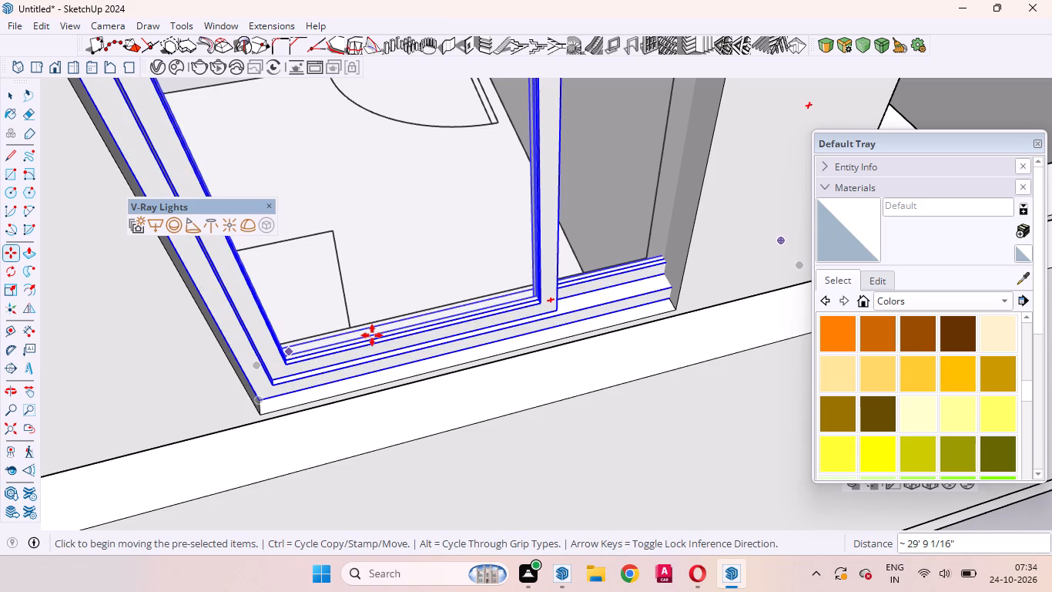
scroll(372, 335, "down", 5)
scroll(498, 338, "down", 7)
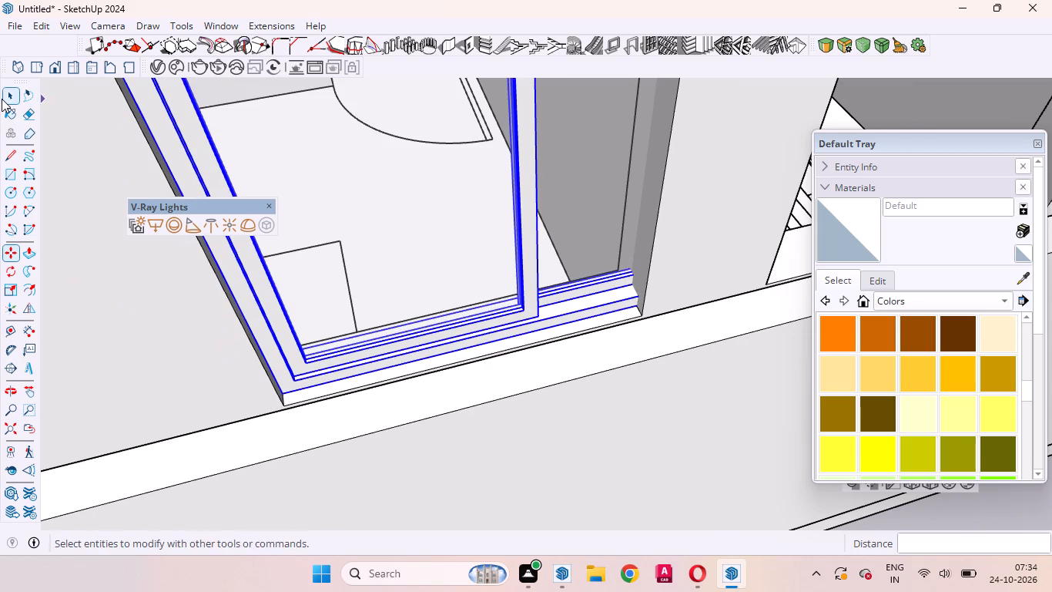
left_click(3, 98)
Scale the window down uniformly from its lower corner so that it fits within the side wall opening.
scroll(413, 291, "down", 9)
middle_click_drag(457, 309, 454, 310)
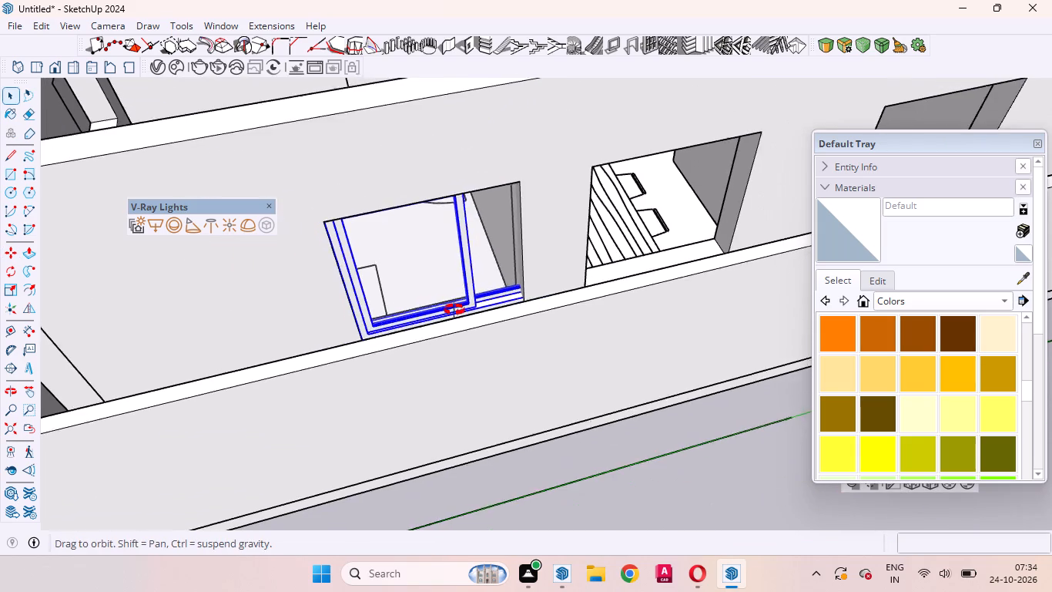
middle_click_drag(454, 310, 438, 264)
key("s")
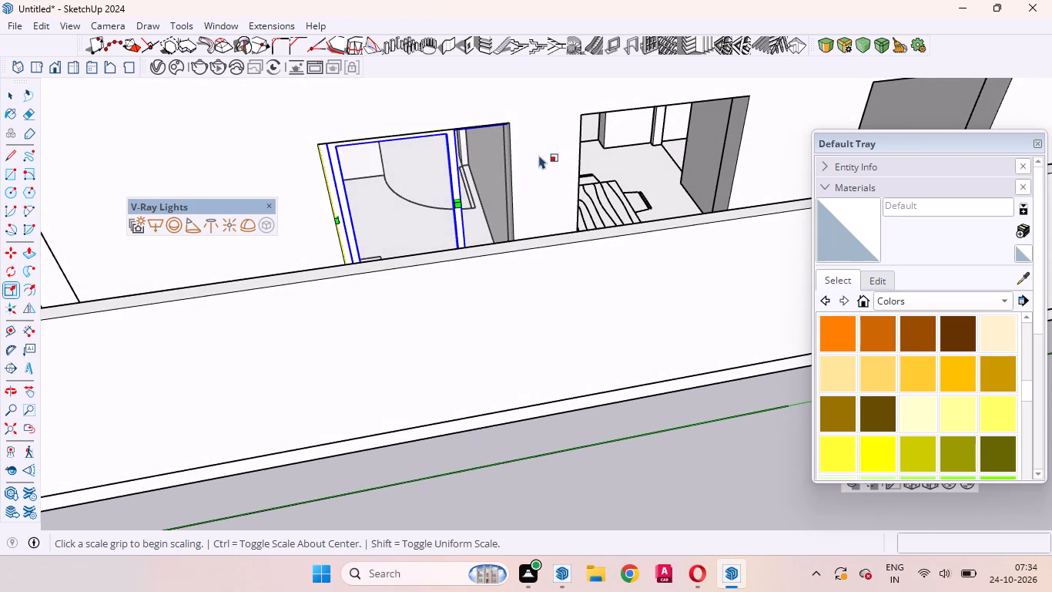
left_click(568, 100)
left_click_drag(568, 101, 546, 124)
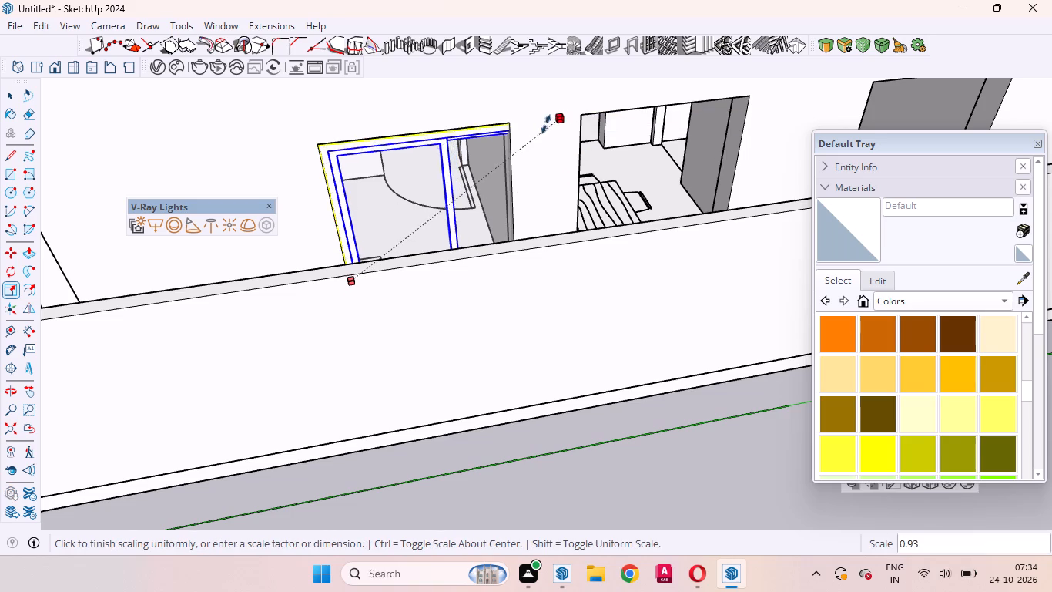
left_click_drag(546, 124, 481, 138)
scroll(440, 187, "up", 2)
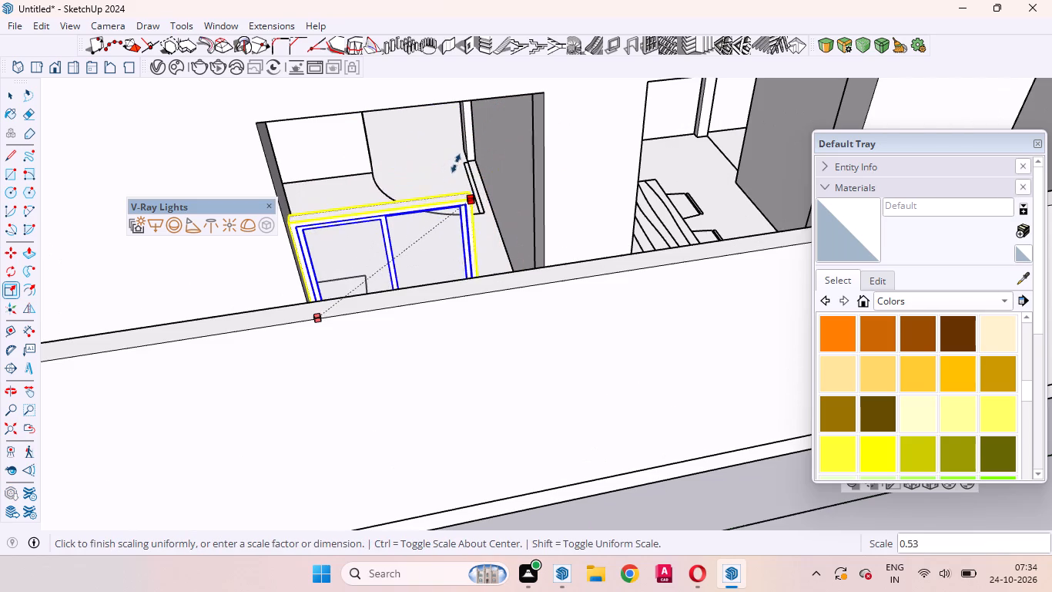
left_click(470, 153)
key("space")
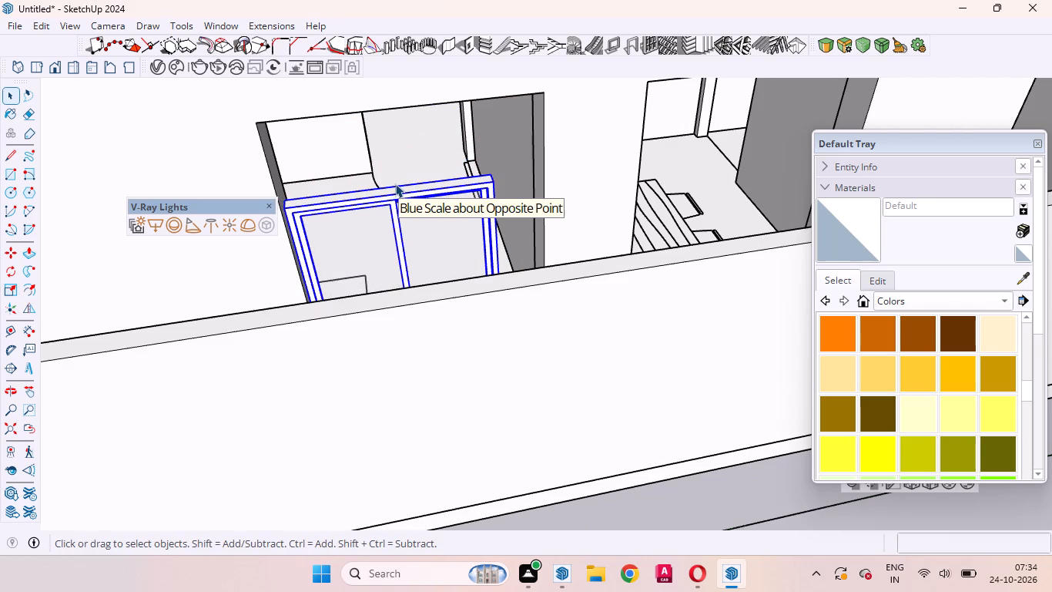
Stretch the window to fill the opening, scaling its height by about 1.64 and its width by about 1.23.
key("s")
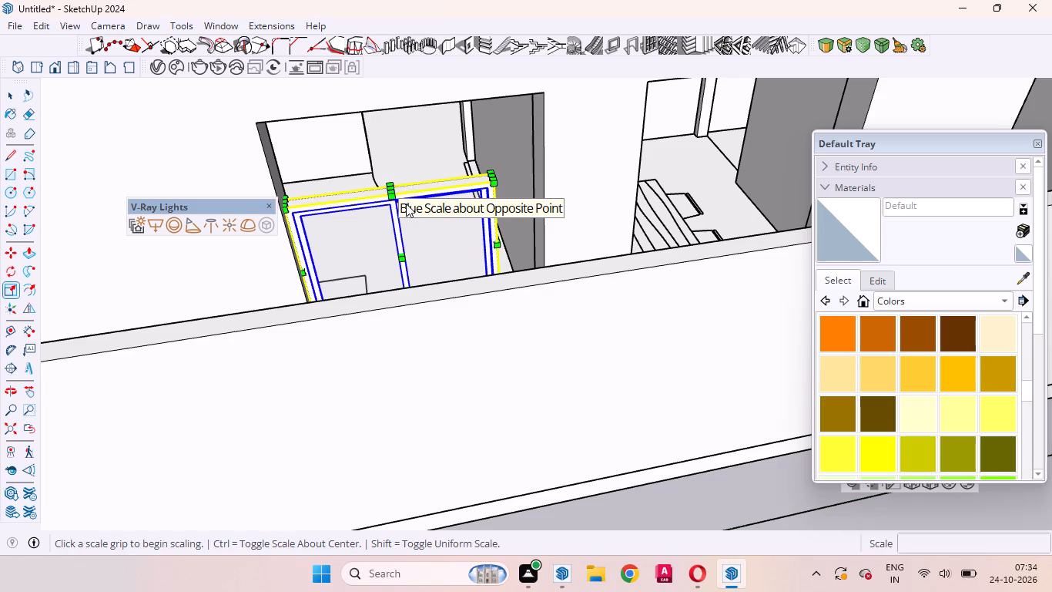
left_click(394, 186)
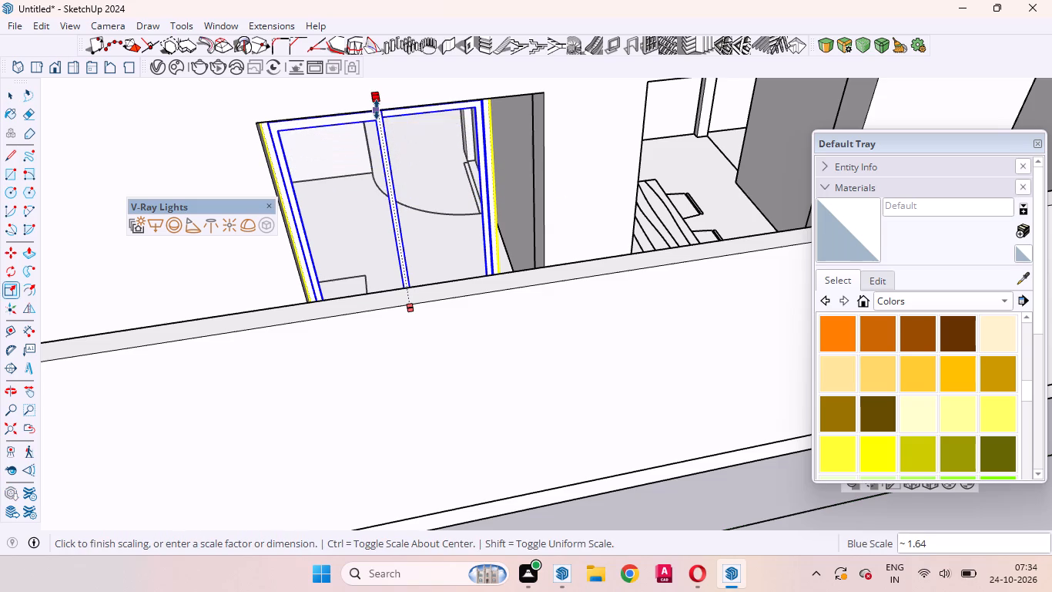
left_click(377, 109)
left_click(498, 195)
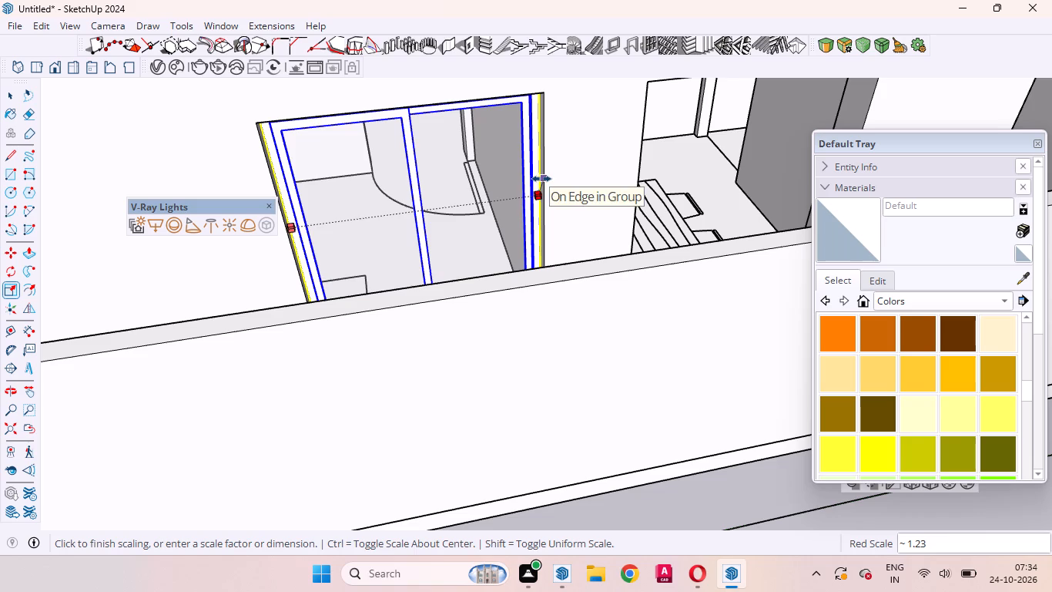
left_click(541, 179)
key("space")
scroll(527, 190, "down", 12)
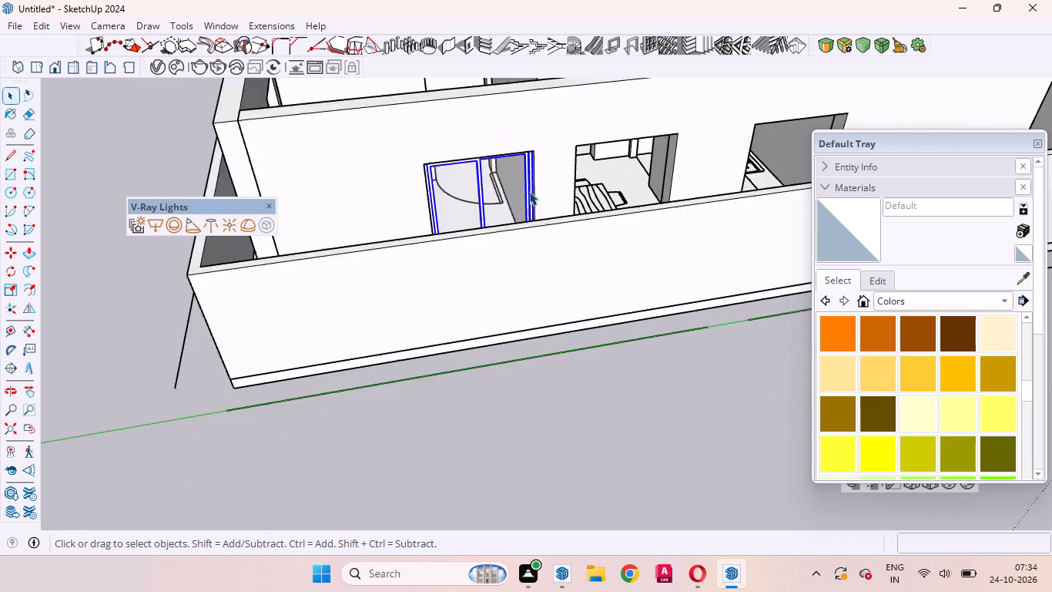
Copy the fitted window by its bottom corner about 5' 7 1/8" along the side wall into the middle opening.
left_click(569, 351)
scroll(495, 193, "up", 17)
middle_click_drag(494, 261, 342, 297)
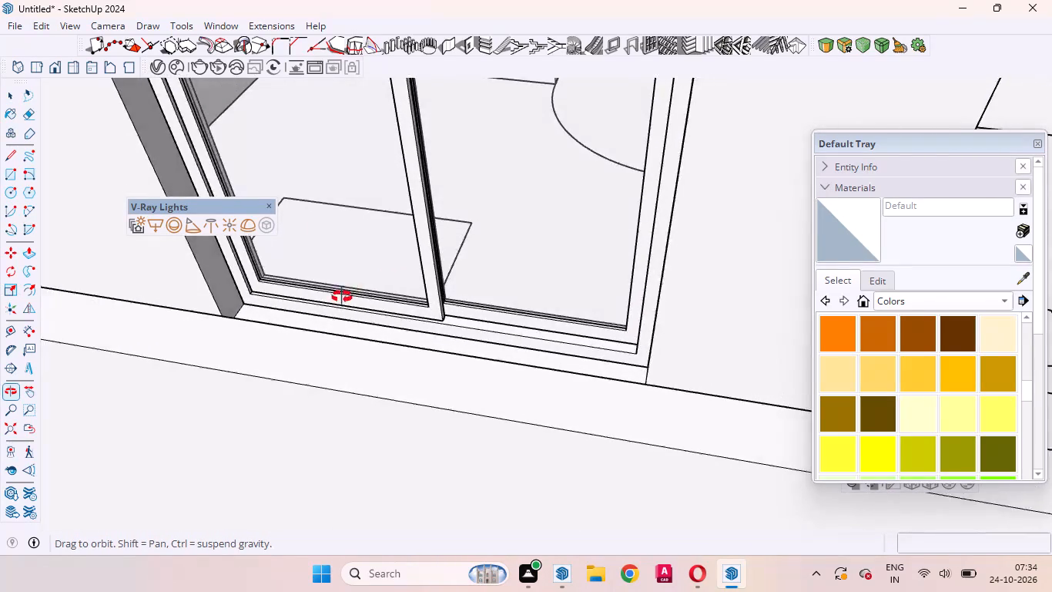
middle_click_drag(342, 297, 0, 364)
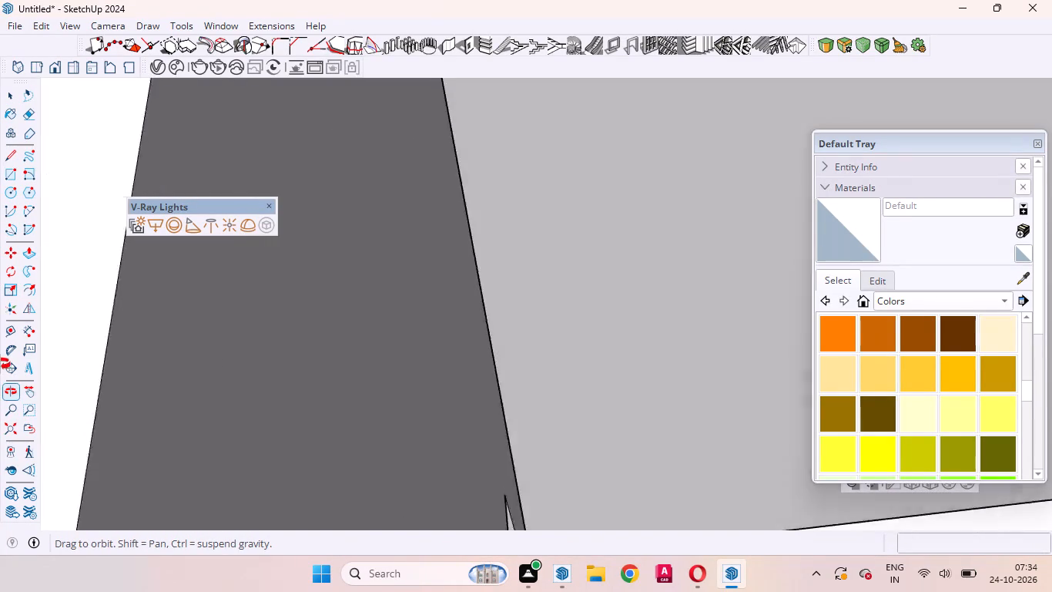
middle_click_drag(0, 364, 591, 342)
scroll(518, 286, "down", 17)
middle_click_drag(474, 254, 404, 200)
scroll(493, 171, "up", 10)
middle_click_drag(456, 229, 461, 307)
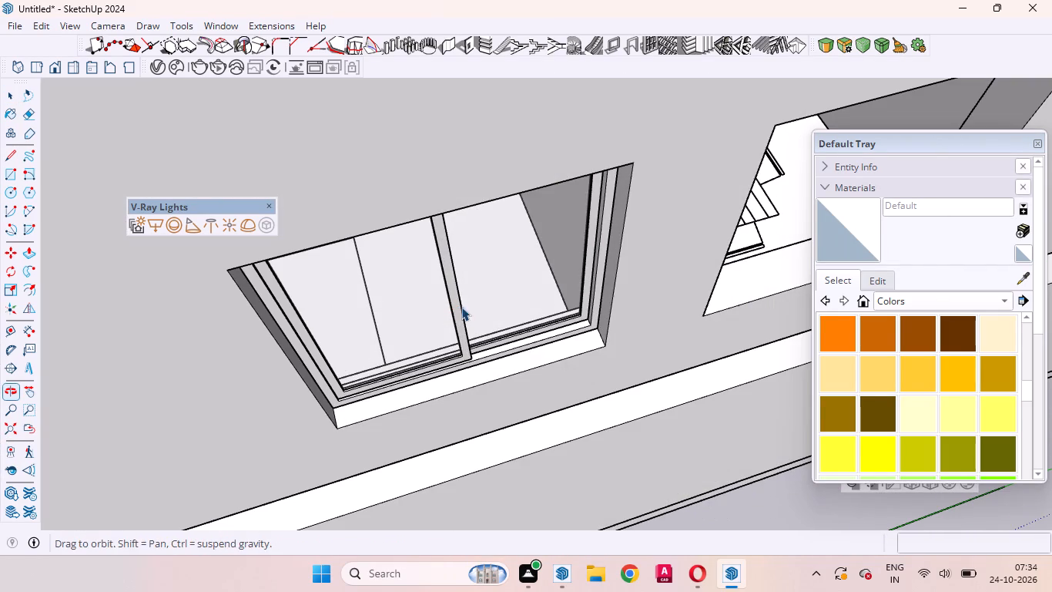
left_click(464, 355)
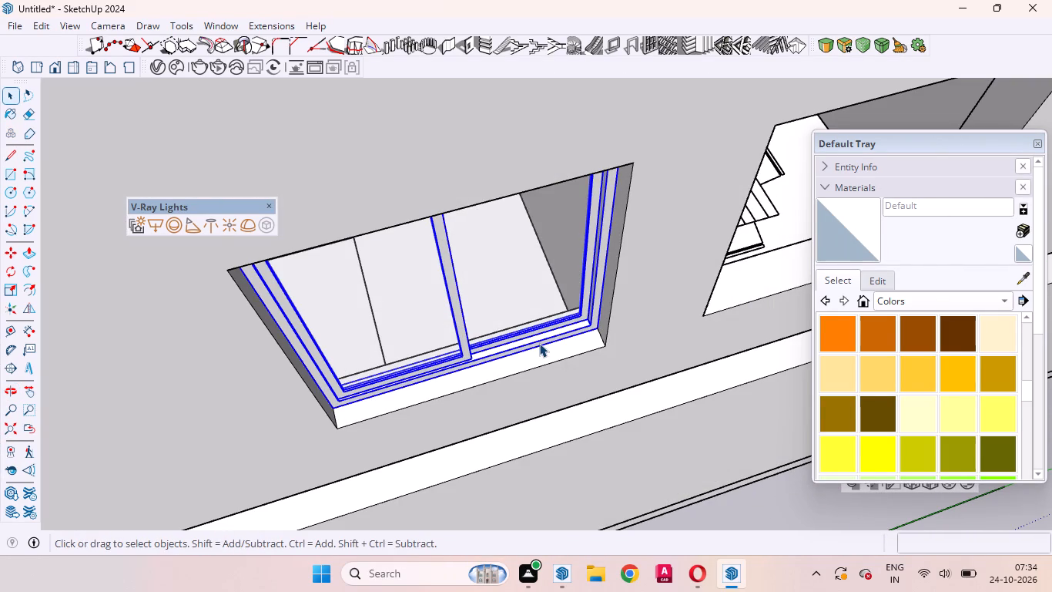
key("m")
scroll(631, 354, "up", 8)
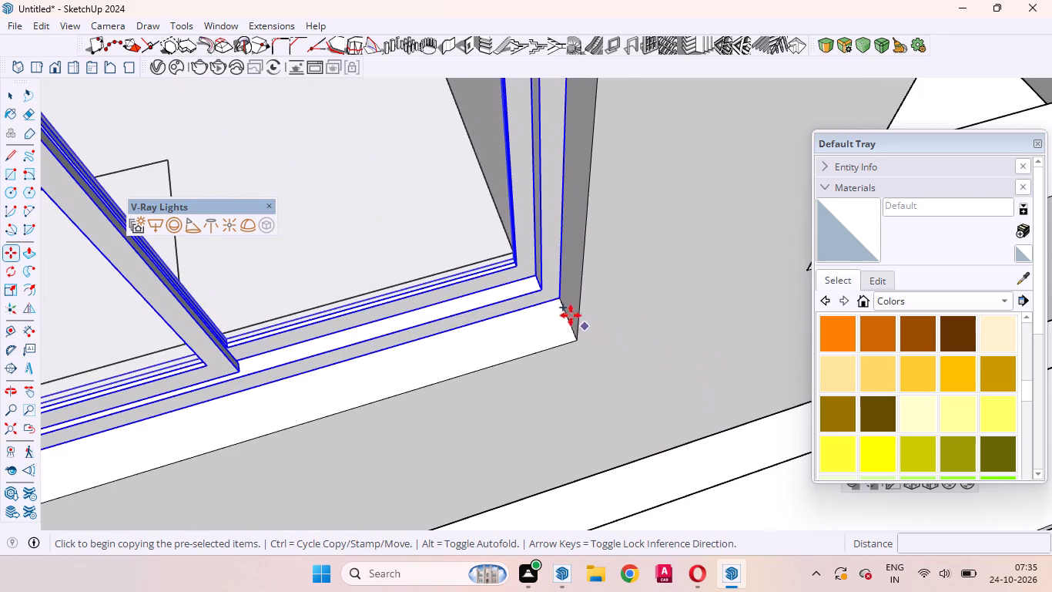
left_click(557, 300)
scroll(451, 327, "down", 15)
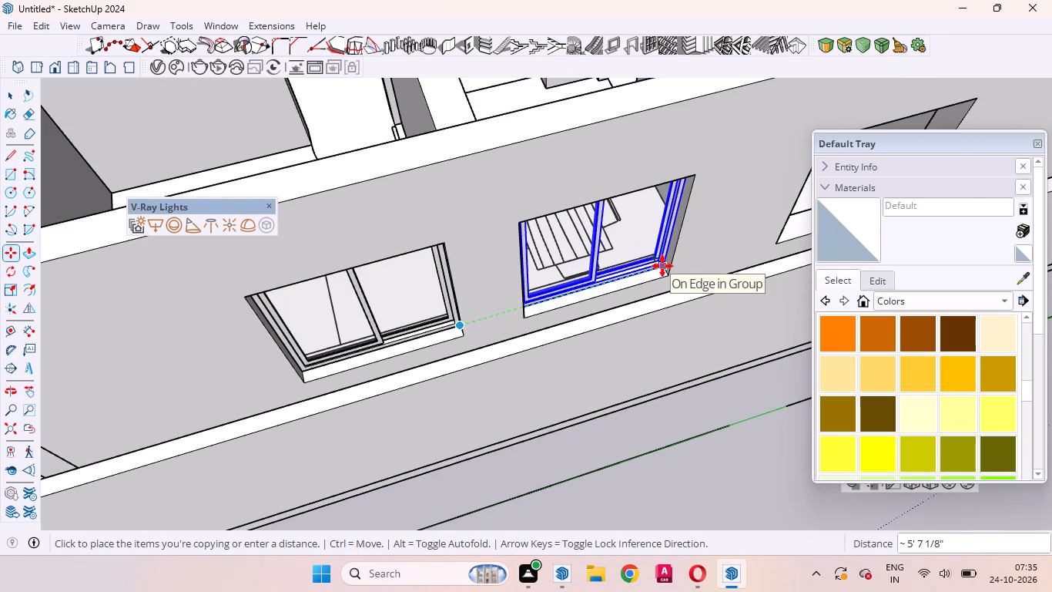
left_click(662, 266)
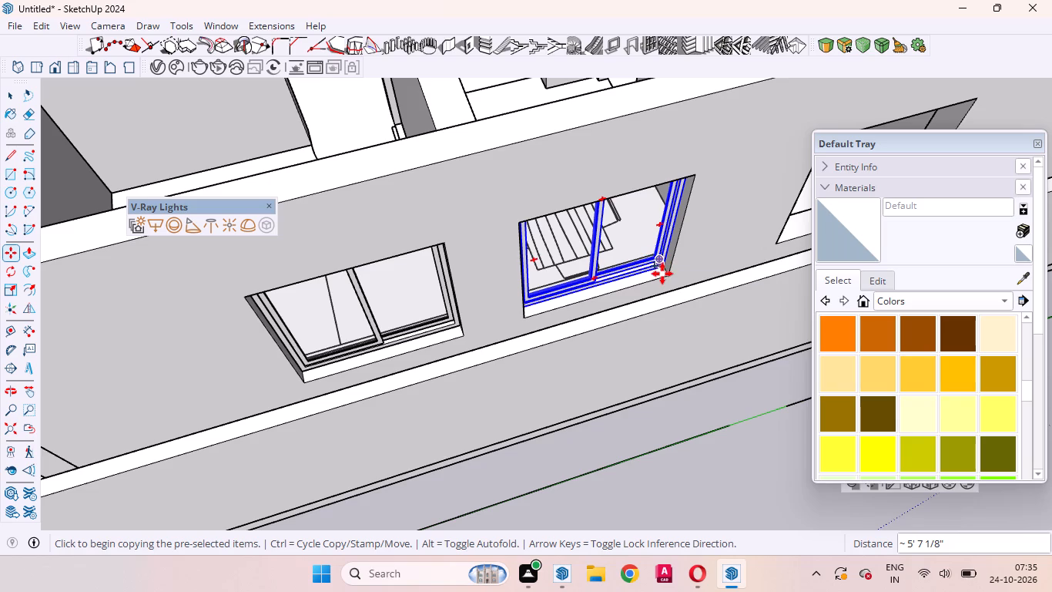
Copy the window from the middle opening about 7' 3 5/8" along the side wall into the kitchen opening.
left_click(662, 266)
scroll(530, 311, "down", 9)
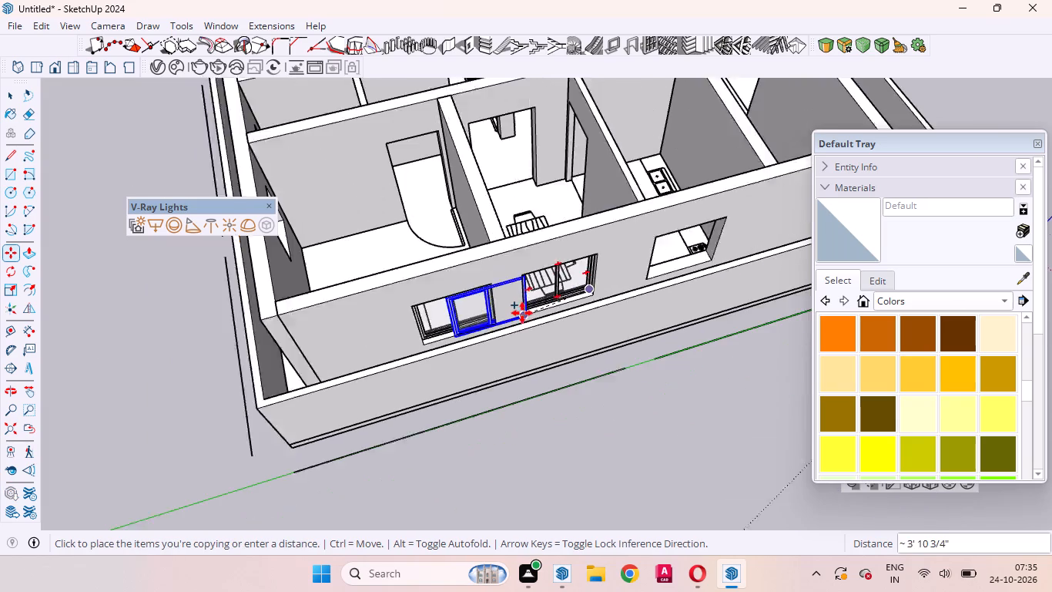
scroll(522, 313, "down", 2)
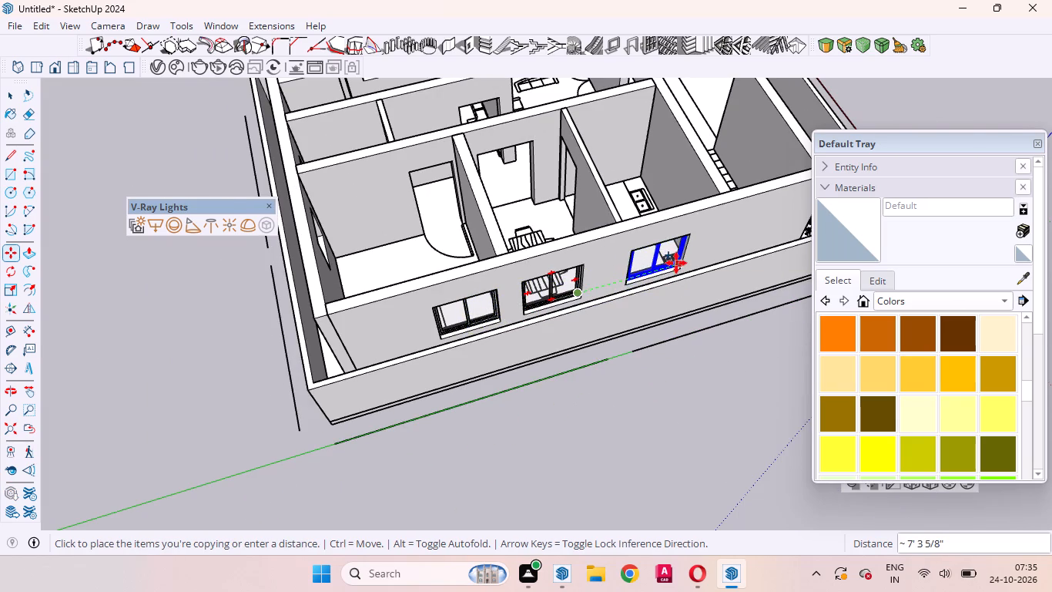
scroll(678, 263, "up", 9)
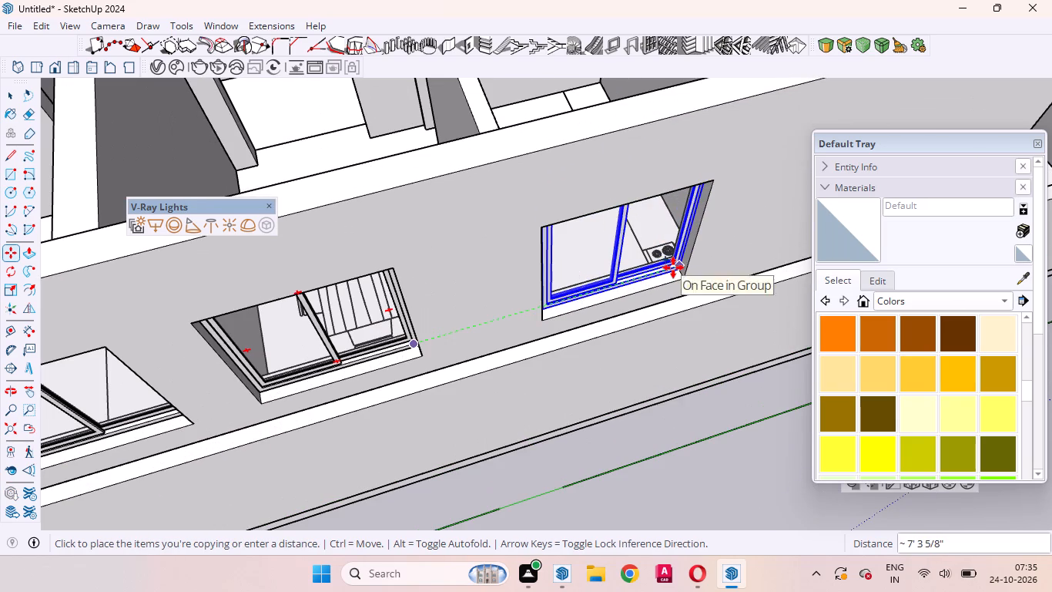
left_click(682, 265)
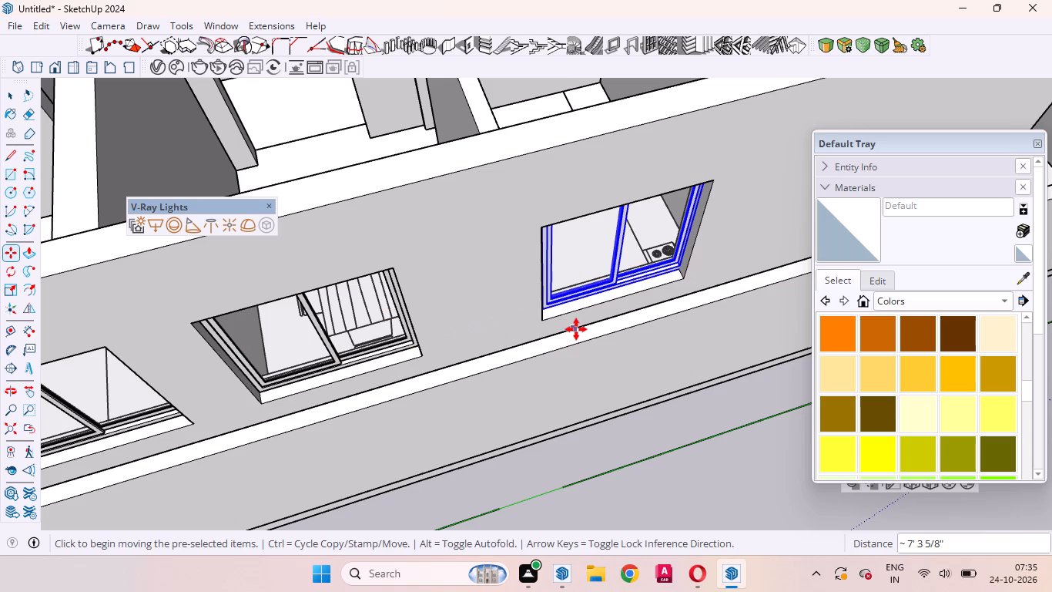
key("space")
scroll(595, 325, "down", 12)
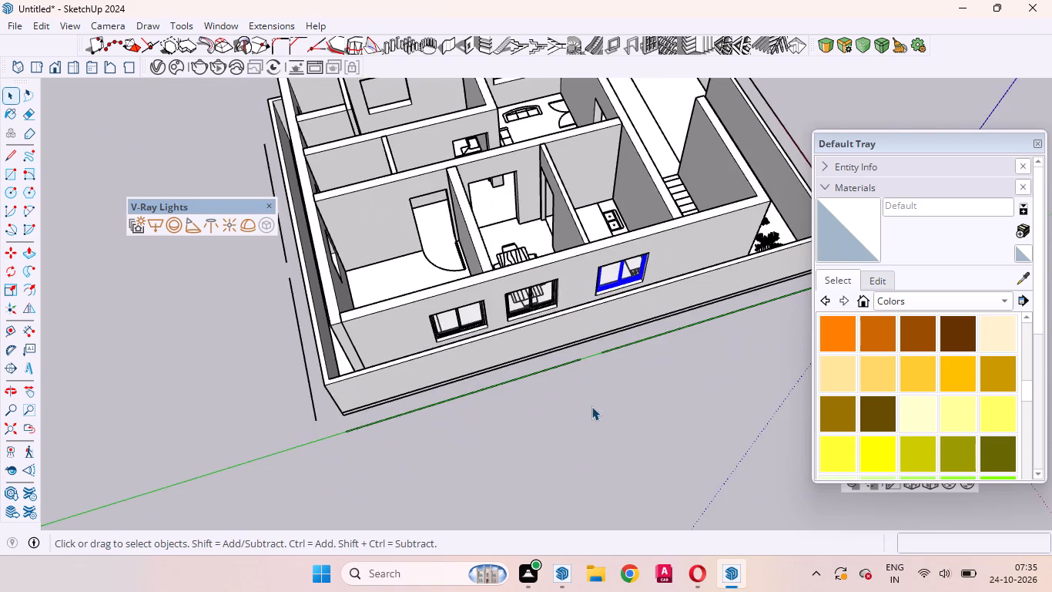
middle_click_drag(590, 406, 541, 279)
left_click(559, 387)
Examine how the window copies sit in the side wall's middle and kitchen openings.
scroll(534, 252, "up", 10)
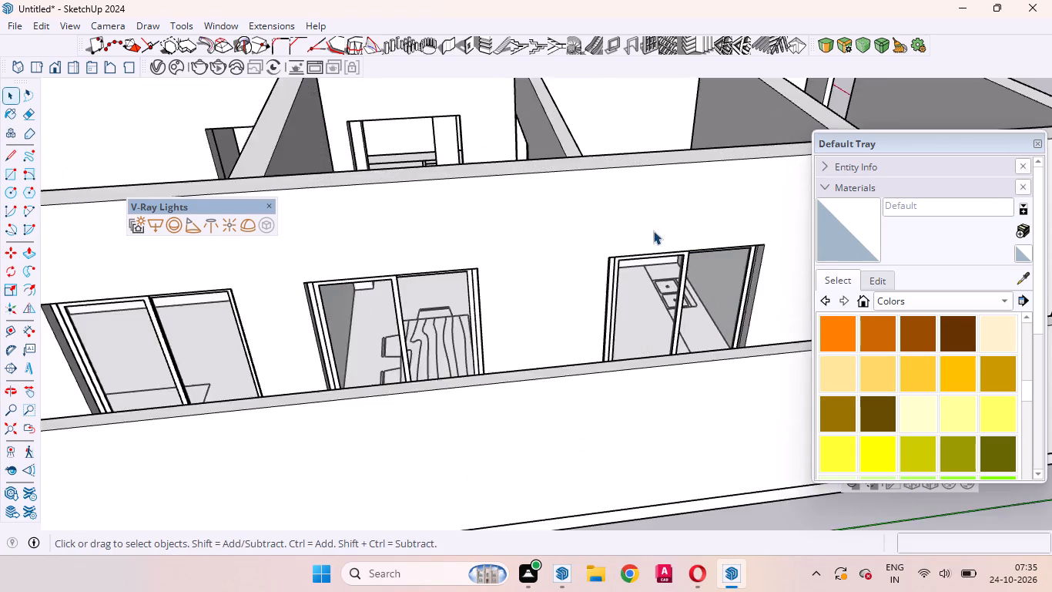
scroll(653, 230, "up", 12)
middle_click_drag(635, 313, 613, 266)
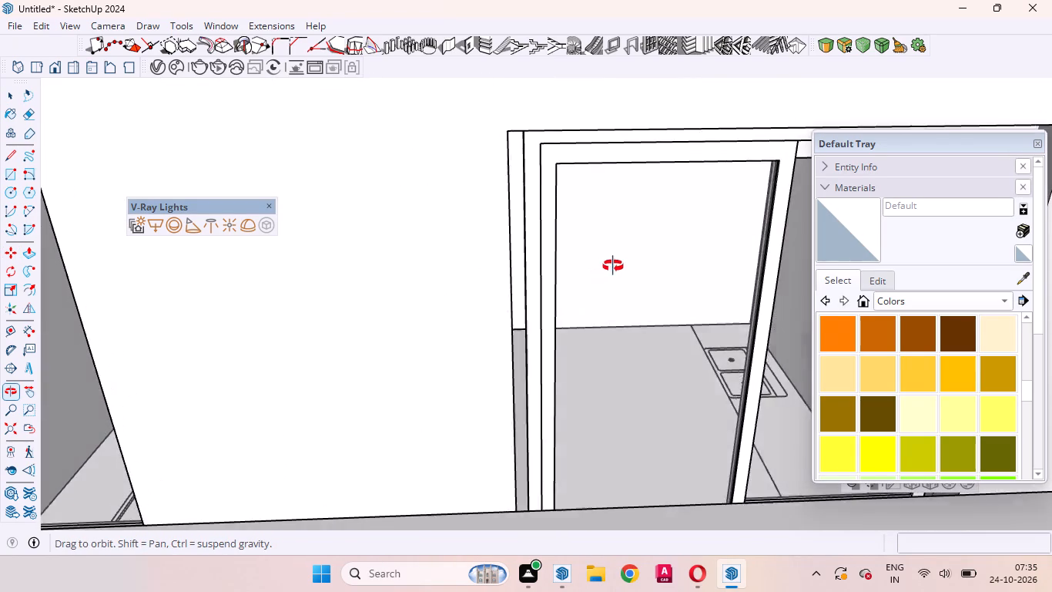
middle_click_drag(613, 266, 615, 265)
scroll(638, 258, "down", 11)
scroll(346, 277, "up", 11)
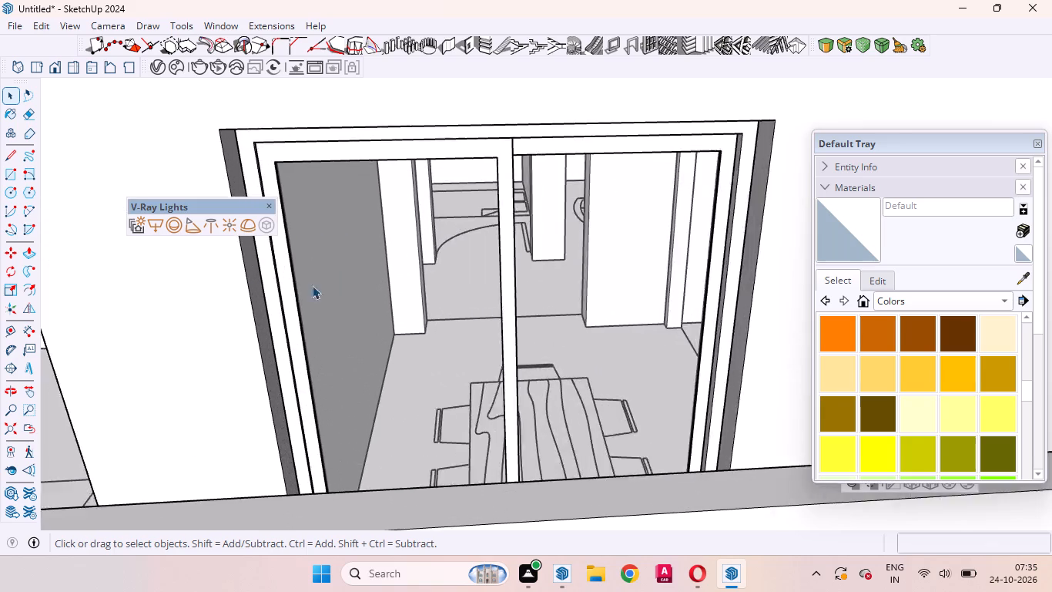
scroll(312, 285, "up", 6)
middle_click_drag(276, 319, 308, 318)
scroll(297, 327, "down", 14)
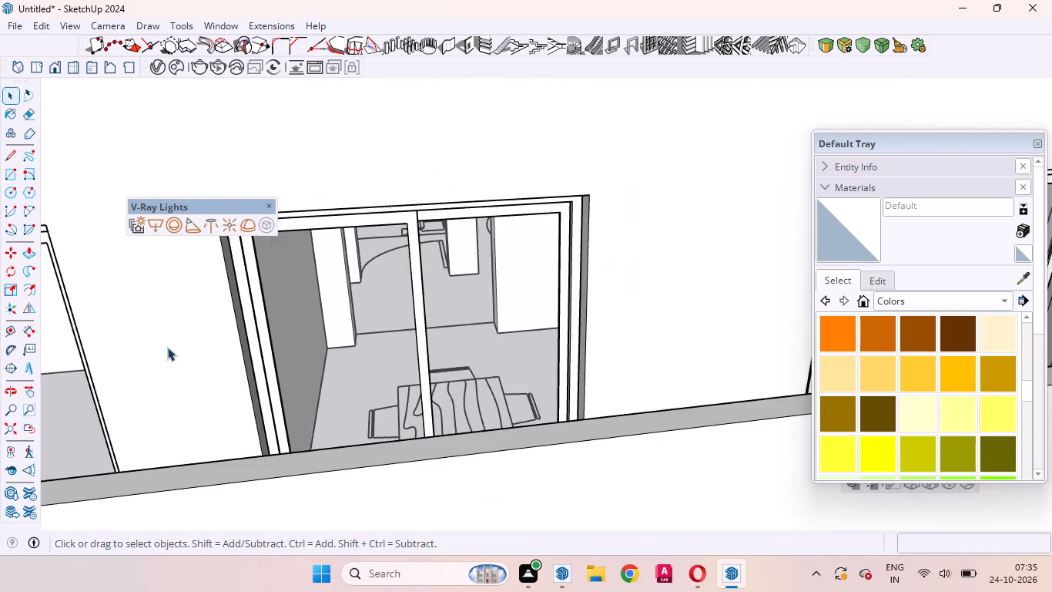
scroll(167, 347, "down", 10)
scroll(554, 300, "up", 10)
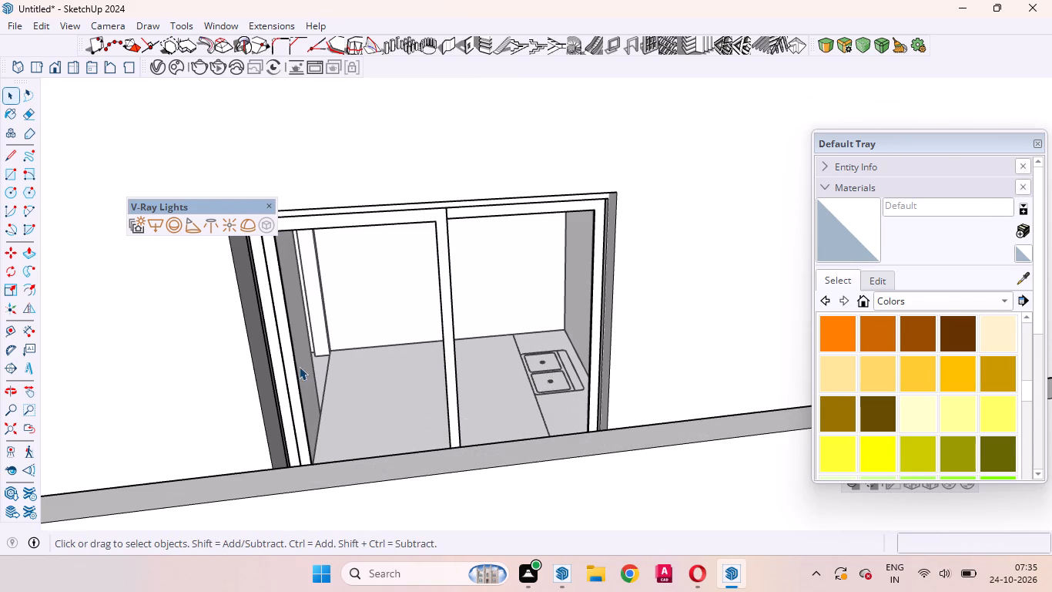
Move the kitchen window by its bottom corner about 1 7/16" sideways onto the edge of its opening.
left_click(290, 365)
scroll(266, 382, "up", 12)
scroll(364, 338, "down", 11)
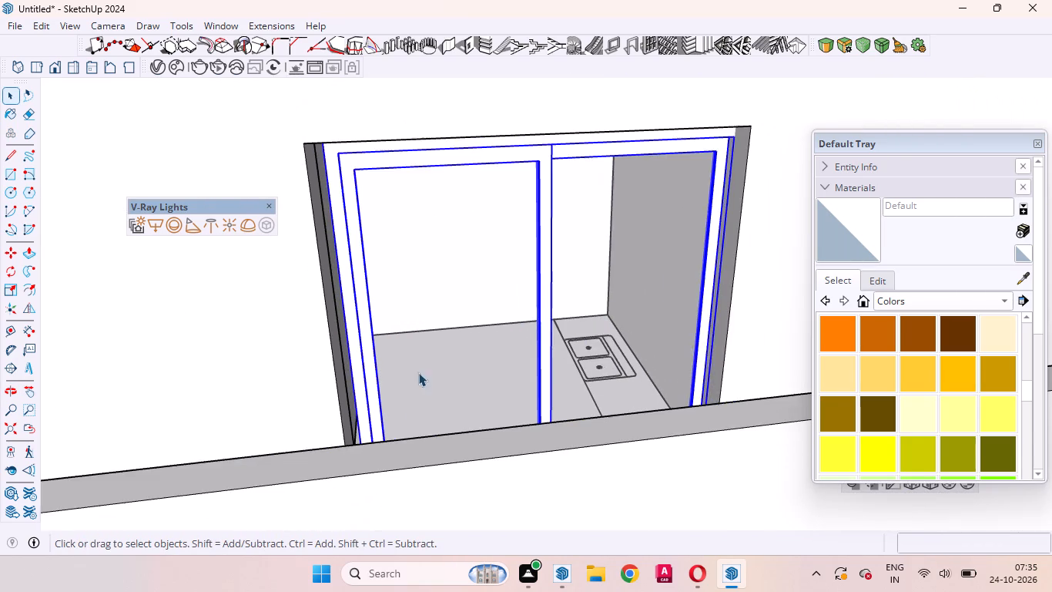
middle_click_drag(427, 349, 435, 433)
scroll(371, 508, "up", 8)
key("m")
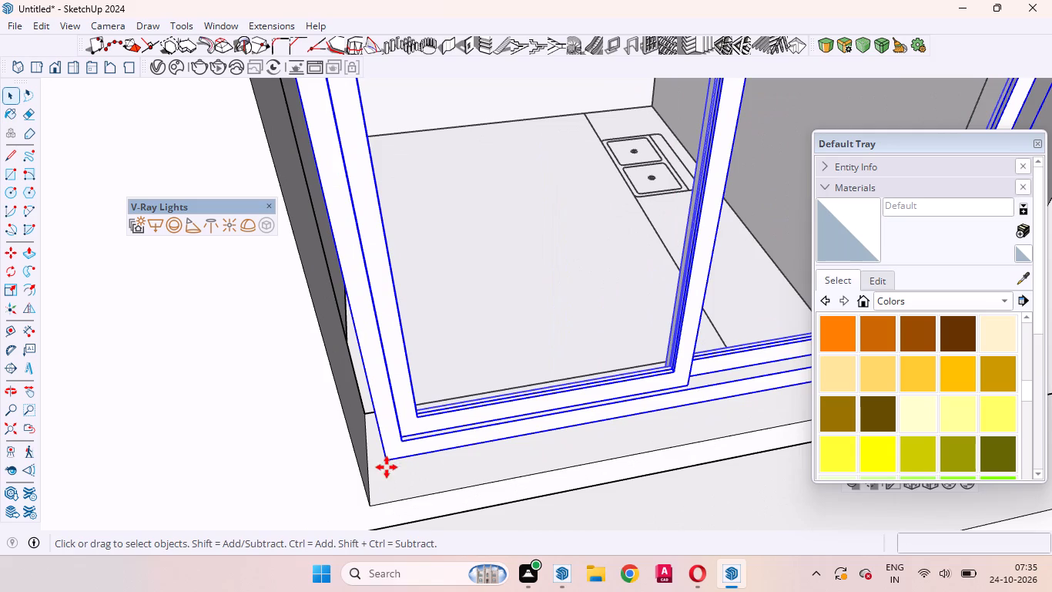
left_click(386, 459)
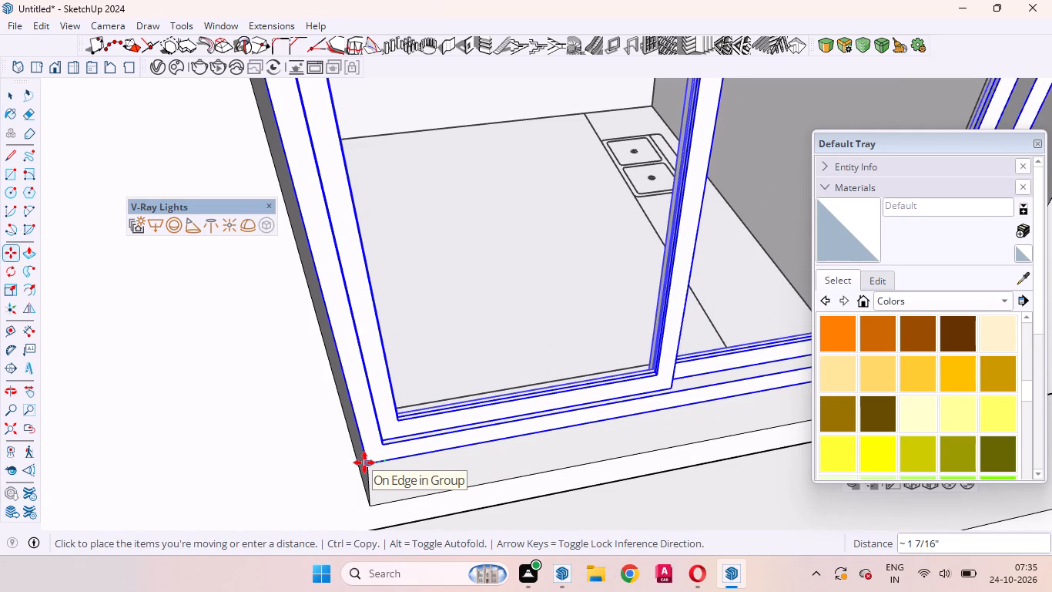
left_click(364, 462)
key("space")
Copy the side wall window nearest the rear corner about 24' 11 3/16" across the house into the opposite long wall's bedroom opening.
scroll(364, 452, "down", 8)
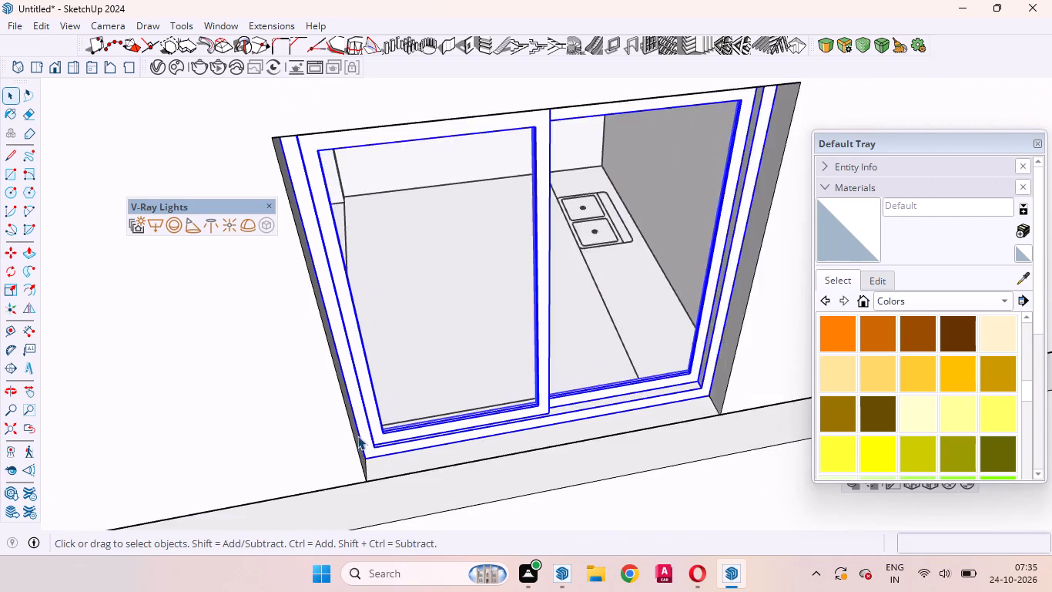
scroll(357, 436, "down", 9)
scroll(394, 408, "up", 3)
scroll(460, 365, "down", 20)
scroll(460, 365, "down", 1)
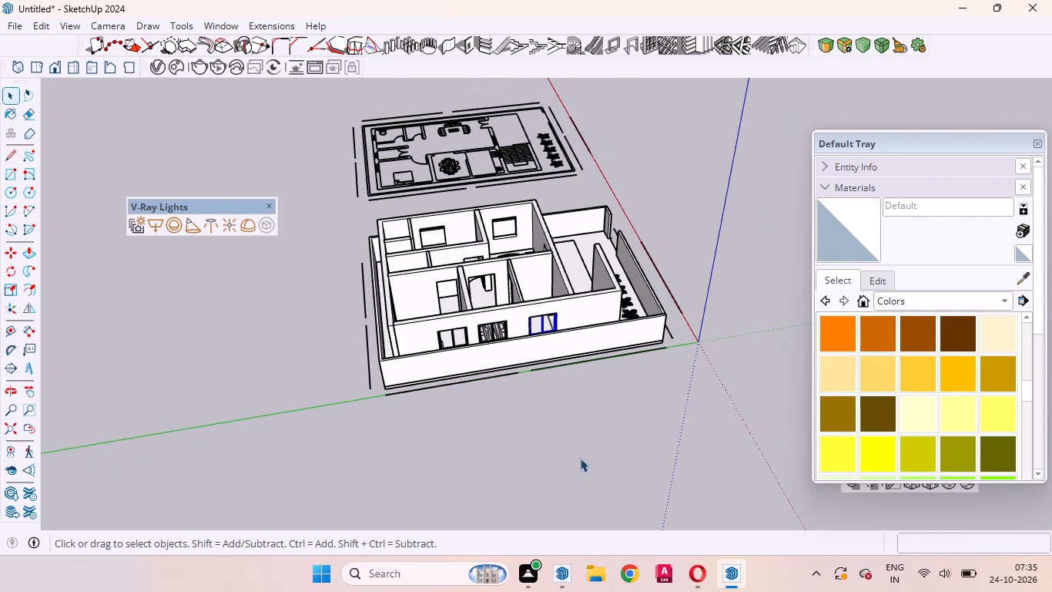
scroll(461, 361, "up", 20)
scroll(461, 361, "up", 3)
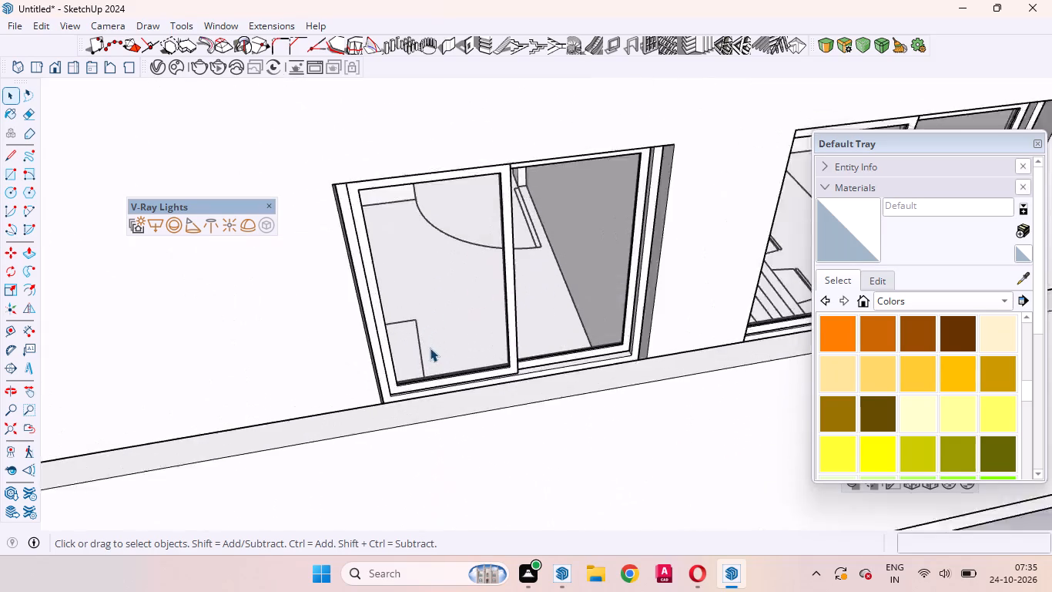
scroll(430, 348, "up", 10)
left_click(424, 423)
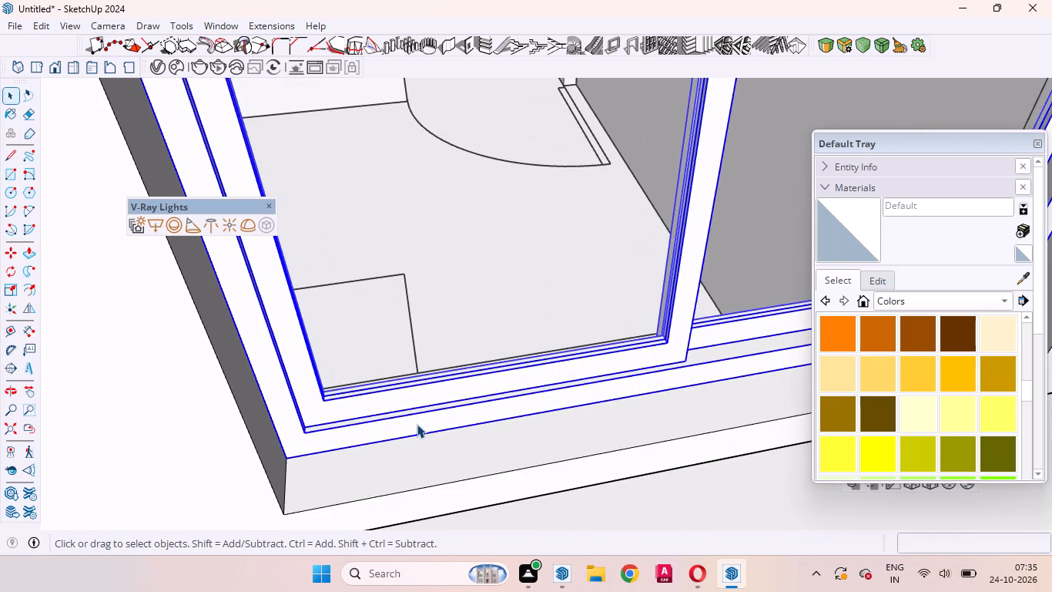
key("m")
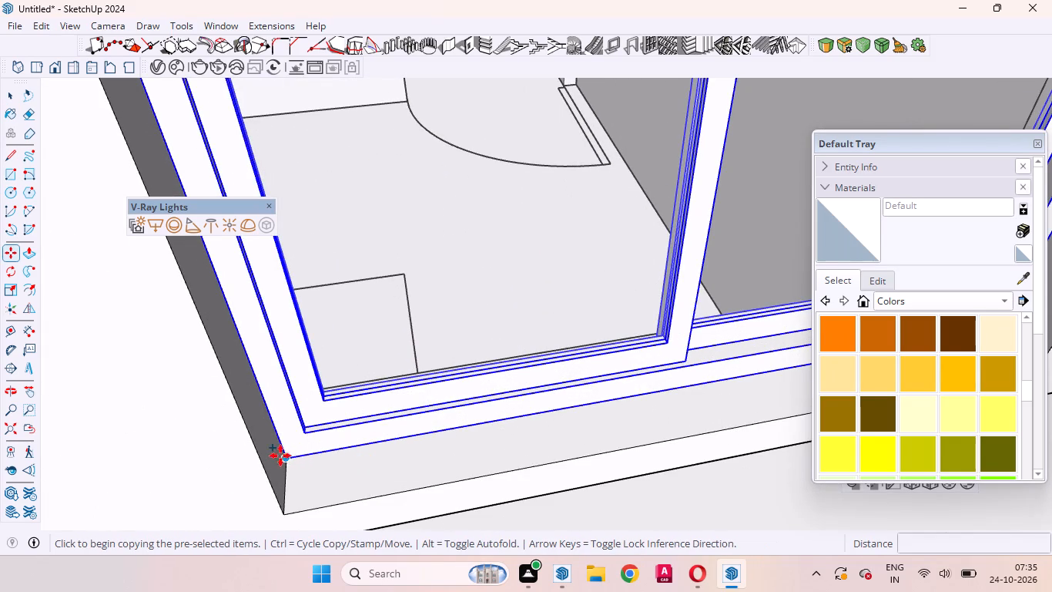
left_click(288, 460)
scroll(422, 454, "down", 8)
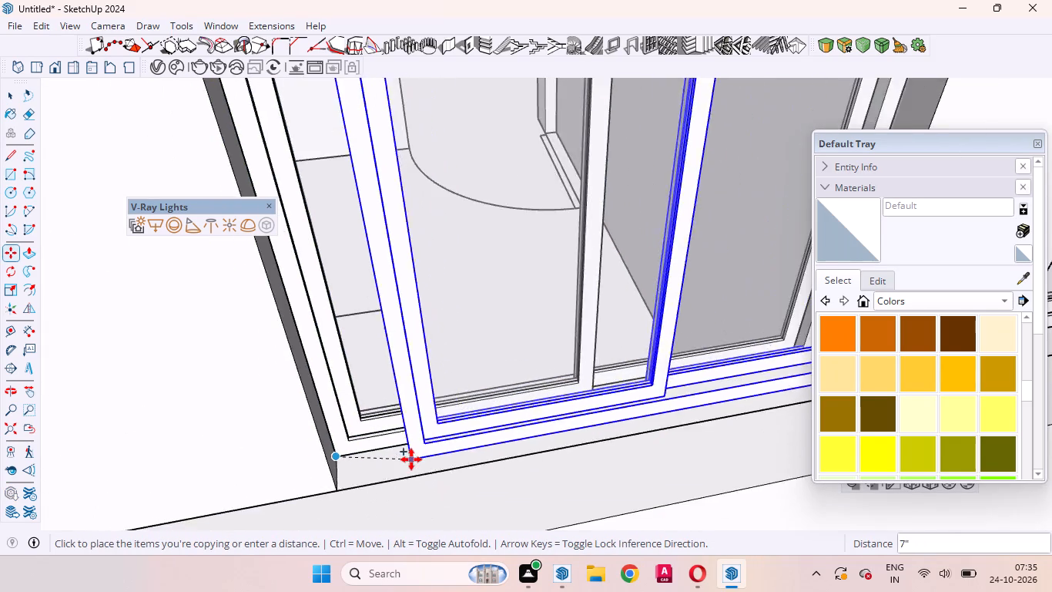
scroll(411, 459, "down", 17)
scroll(407, 492, "down", 12)
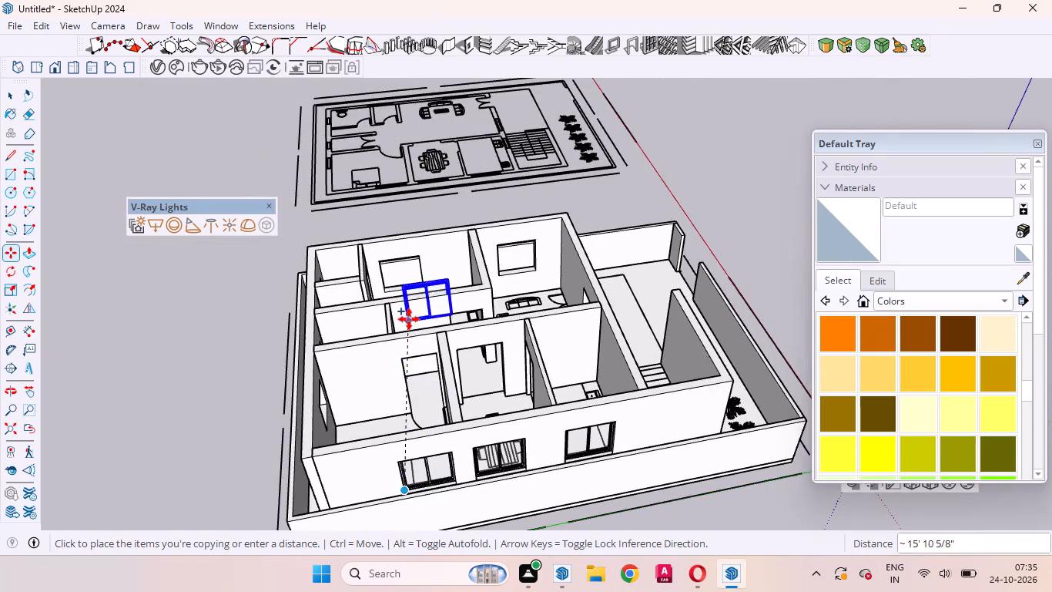
scroll(409, 318, "up", 5)
scroll(396, 304, "up", 20)
scroll(396, 304, "up", 5)
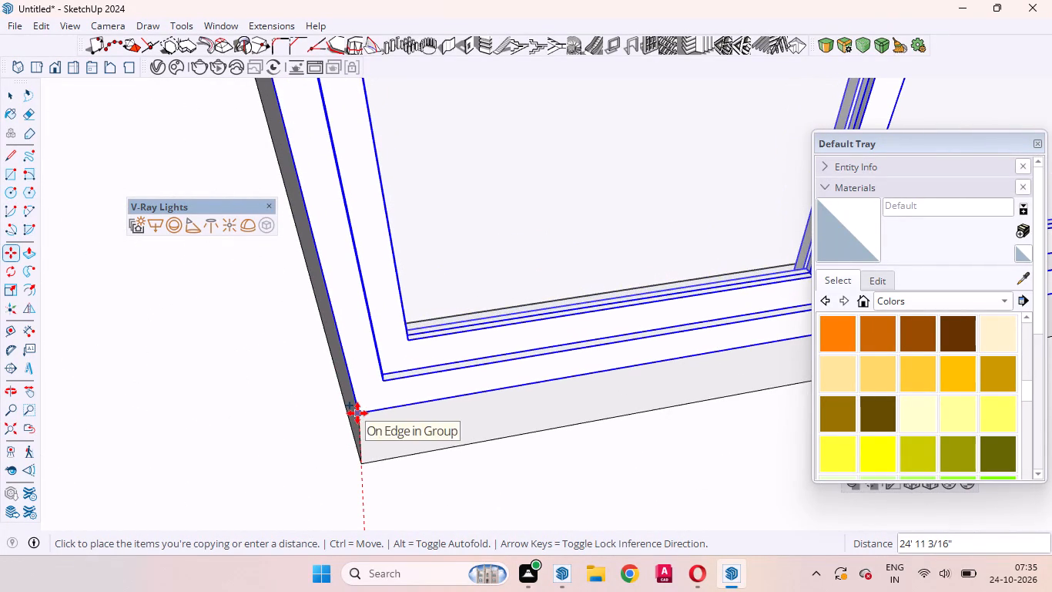
left_click(357, 413)
Copy the bedroom window about 11' 11 1/2" along the opposite long wall into the living room opening above the sofa.
scroll(400, 374, "down", 4)
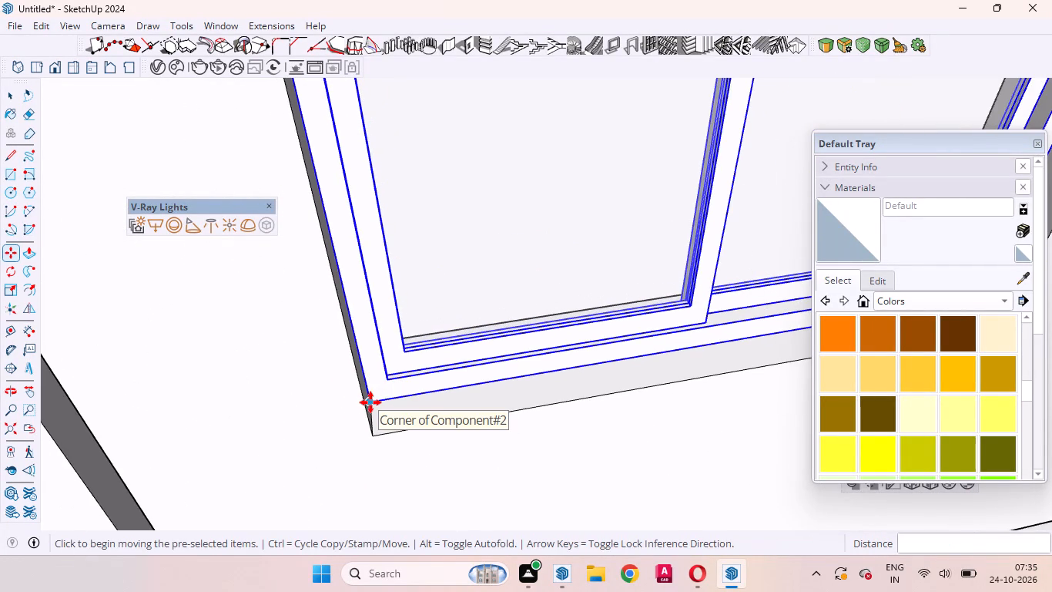
left_click(370, 402)
scroll(382, 397, "down", 14)
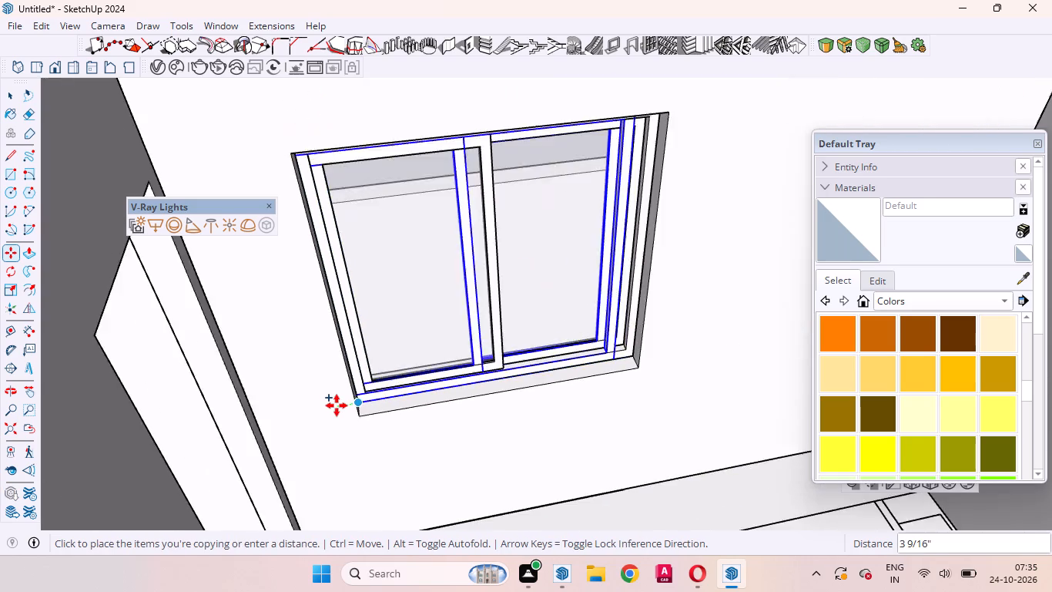
scroll(337, 405, "down", 11)
scroll(334, 406, "up", 2)
scroll(334, 406, "down", 12)
scroll(474, 375, "up", 10)
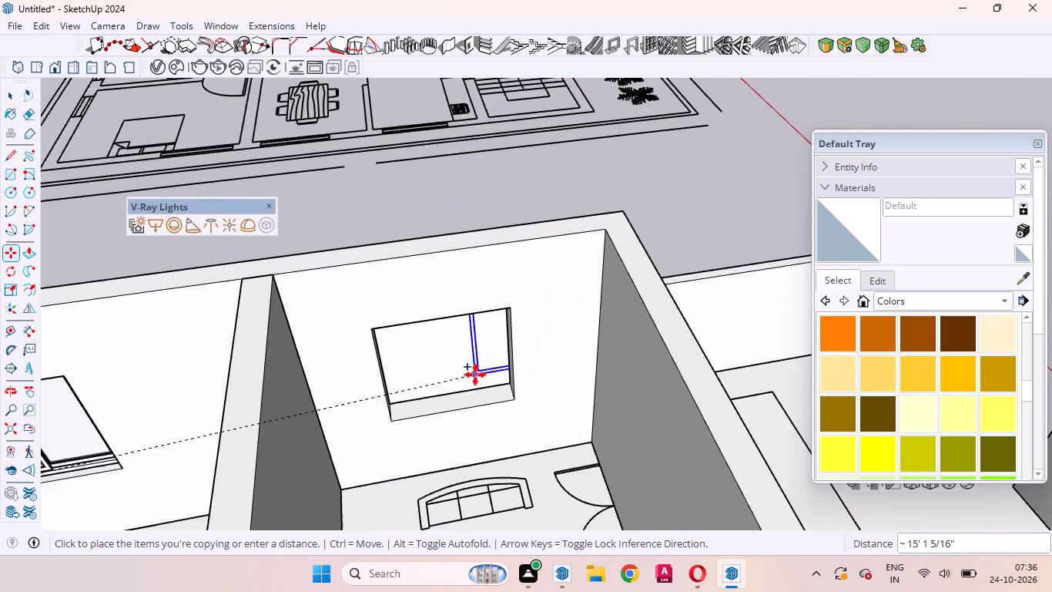
scroll(475, 375, "up", 5)
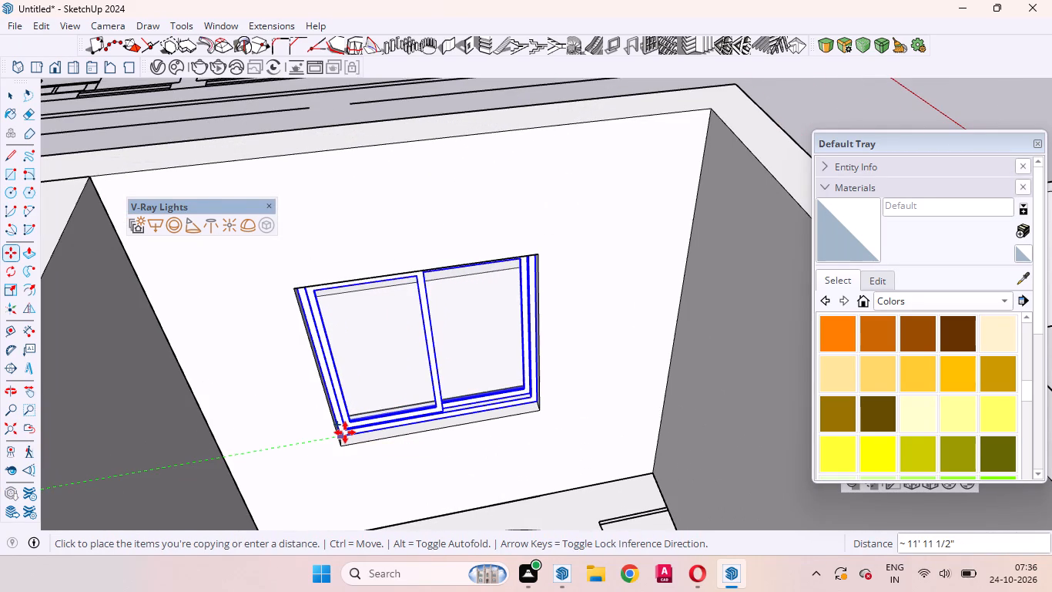
left_click(345, 432)
key("space")
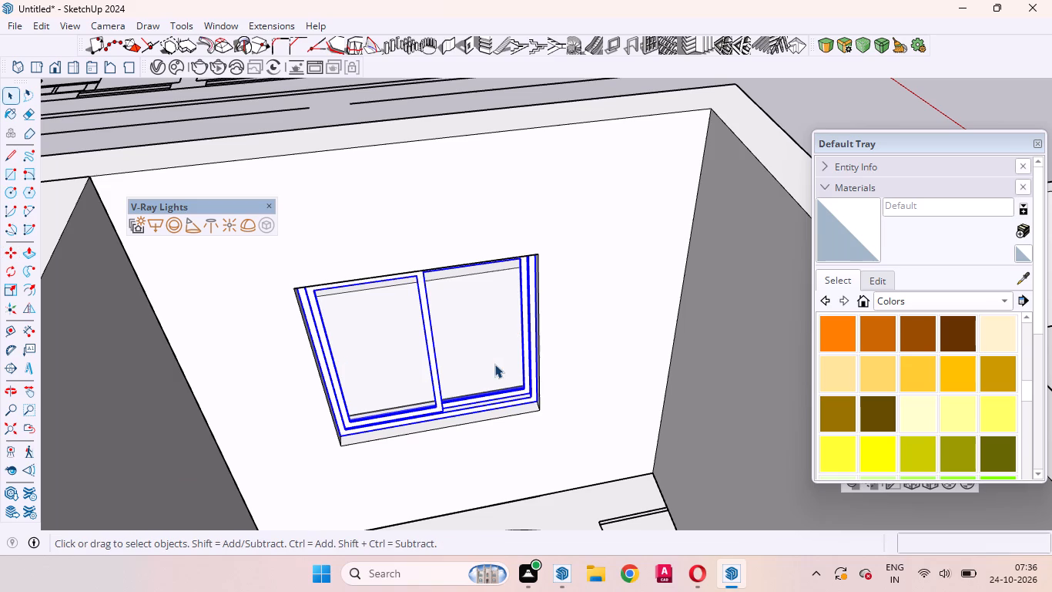
scroll(493, 367, "down", 14)
left_click(560, 275)
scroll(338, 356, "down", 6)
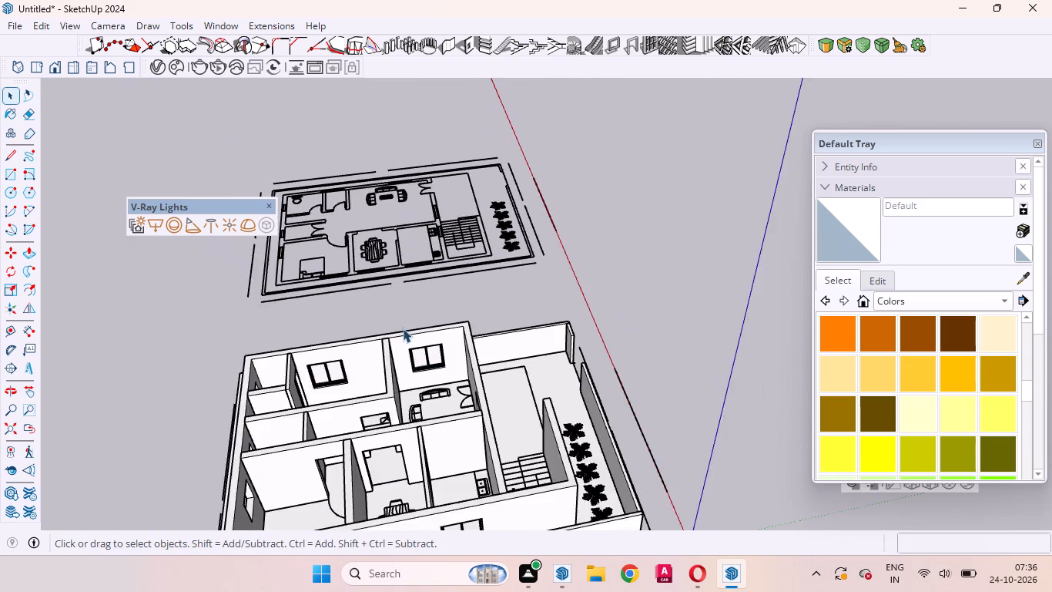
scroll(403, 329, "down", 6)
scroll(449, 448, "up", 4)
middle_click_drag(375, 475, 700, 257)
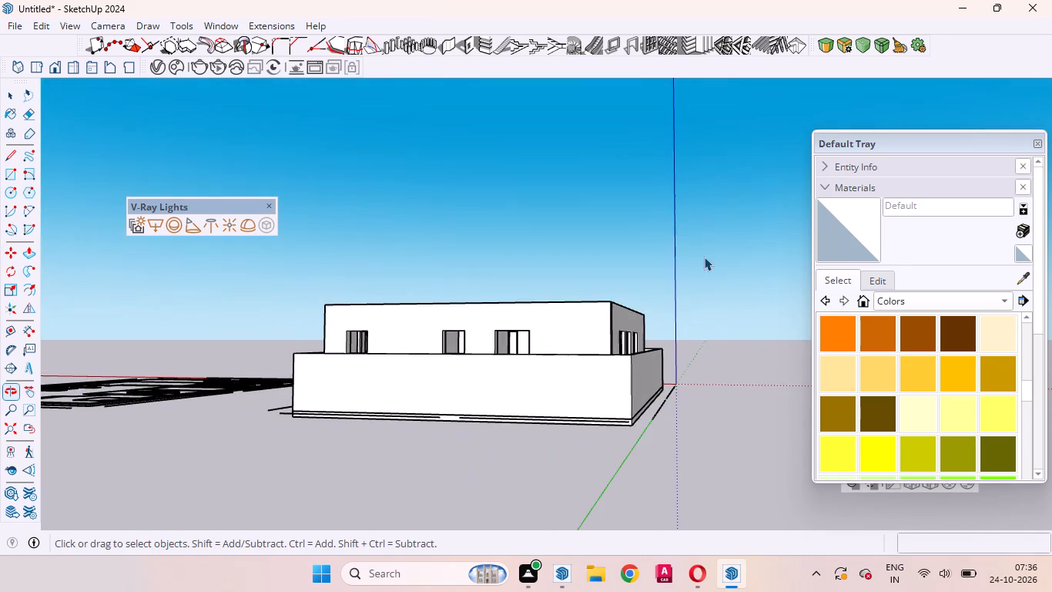
Copy the side wall window nearest the rear corner about 26' 6 11/16" onto the open ground outside the rear boundary wall.
scroll(520, 338, "up", 5)
middle_click_drag(530, 370, 561, 478)
scroll(561, 459, "down", 11)
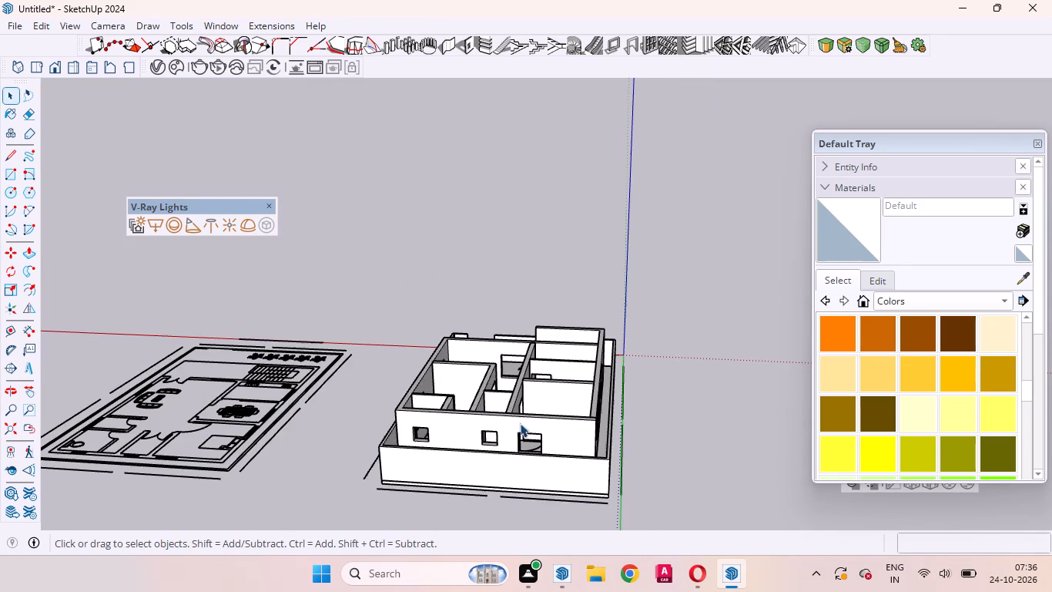
scroll(566, 383, "down", 5)
middle_click_drag(602, 393, 600, 396)
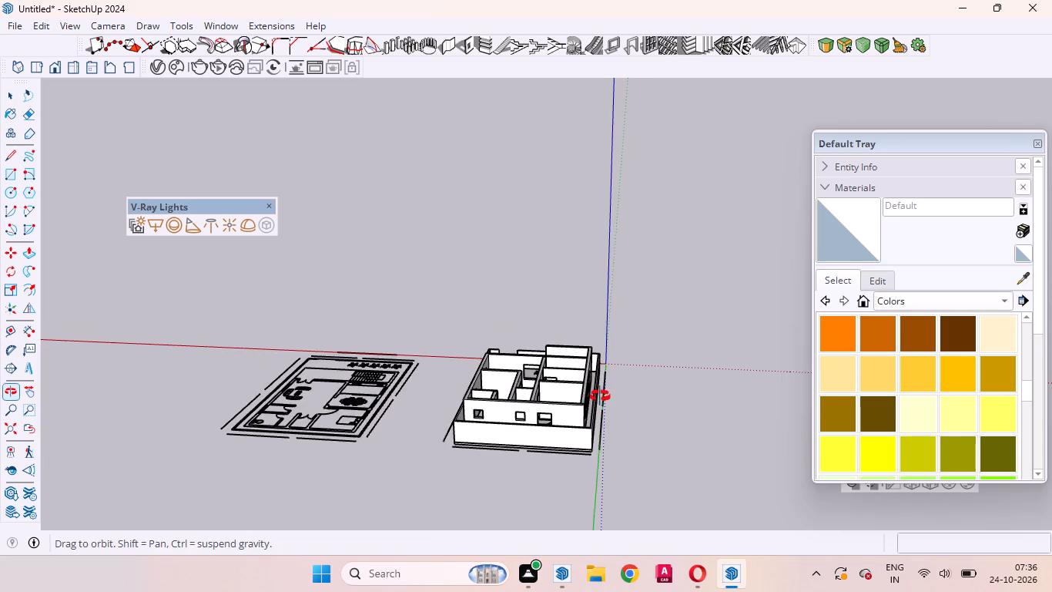
middle_click_drag(600, 396, 226, 487)
scroll(430, 428, "up", 5)
scroll(508, 369, "up", 12)
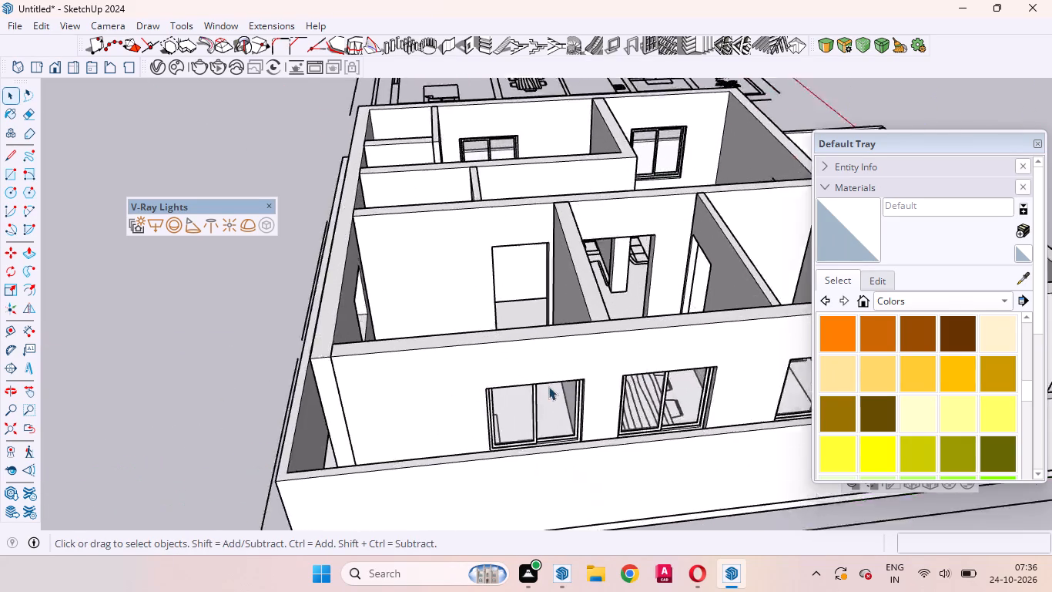
scroll(548, 386, "up", 7)
left_click(529, 436)
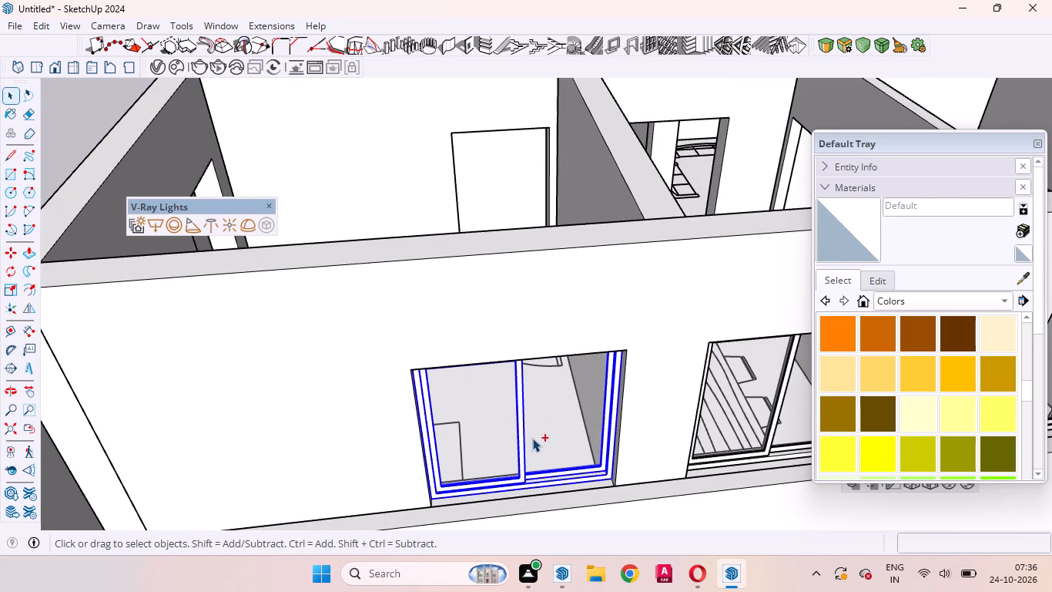
scroll(544, 420, "down", 11)
key("m")
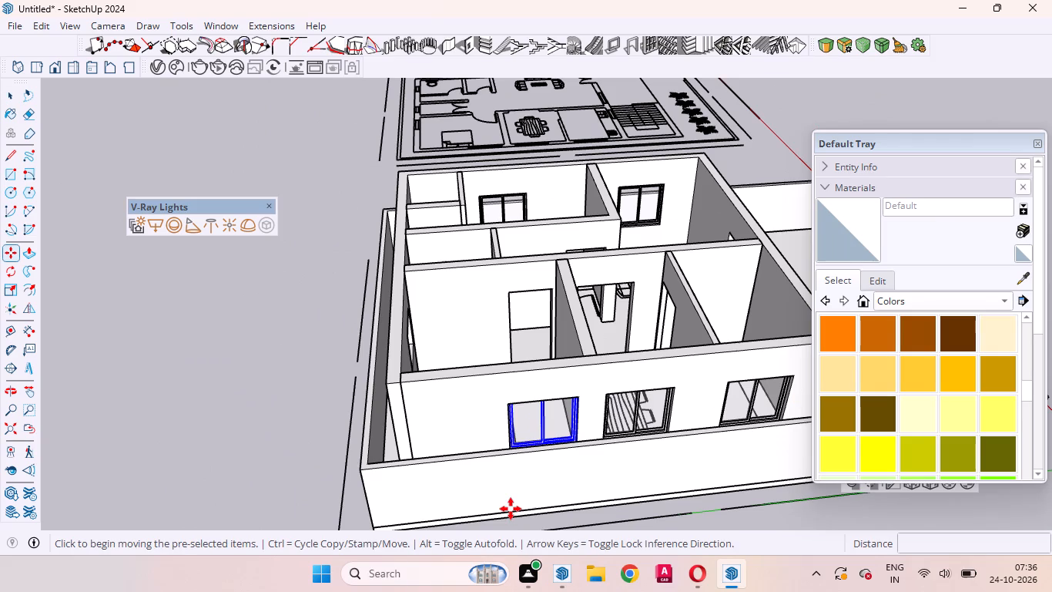
scroll(518, 451, "up", 12)
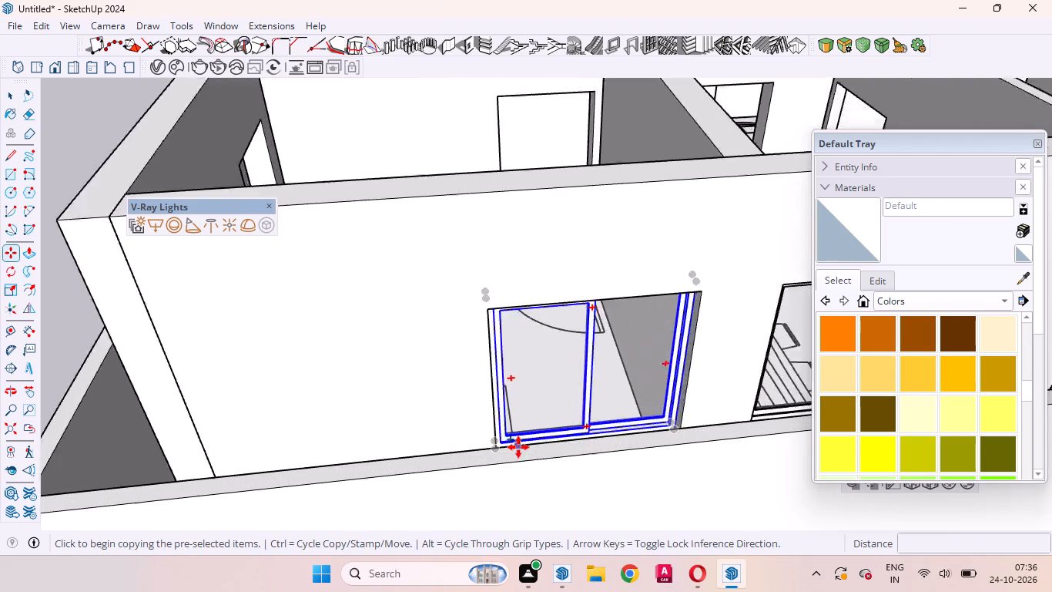
scroll(518, 447, "up", 16)
middle_click_drag(504, 493, 451, 508)
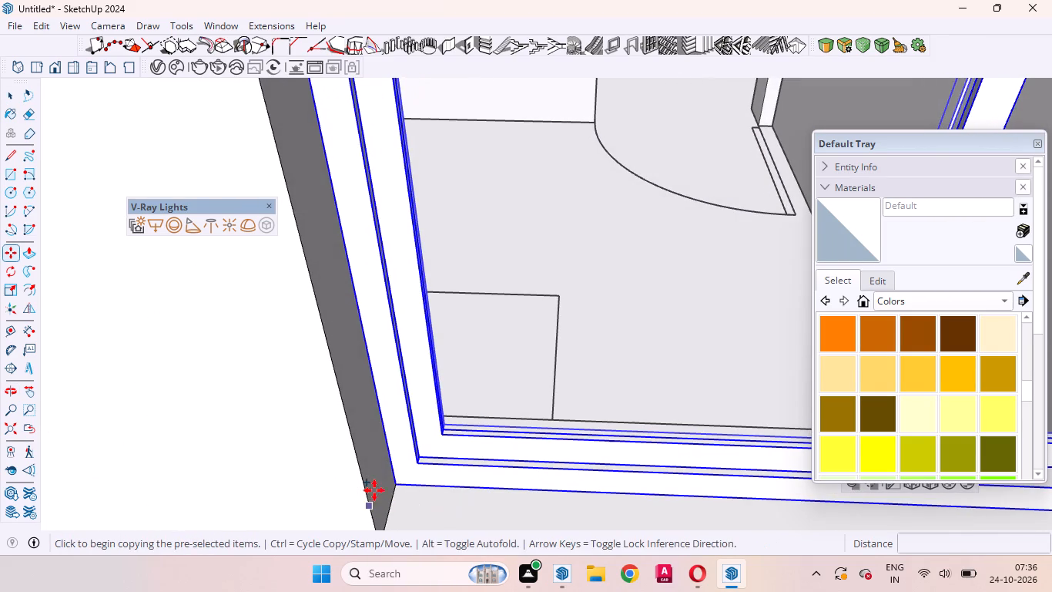
left_click(394, 486)
scroll(596, 514, "down", 13)
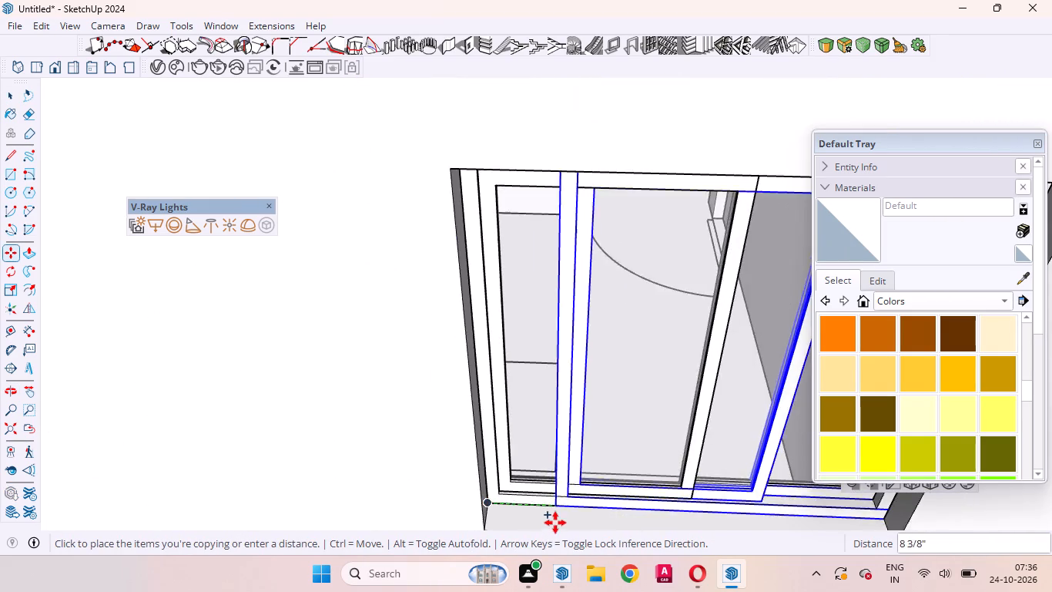
scroll(555, 523, "down", 20)
scroll(555, 523, "down", 2)
middle_click_drag(430, 539, 673, 472)
scroll(658, 469, "up", 1)
scroll(496, 459, "down", 10)
middle_click_drag(538, 454, 642, 448)
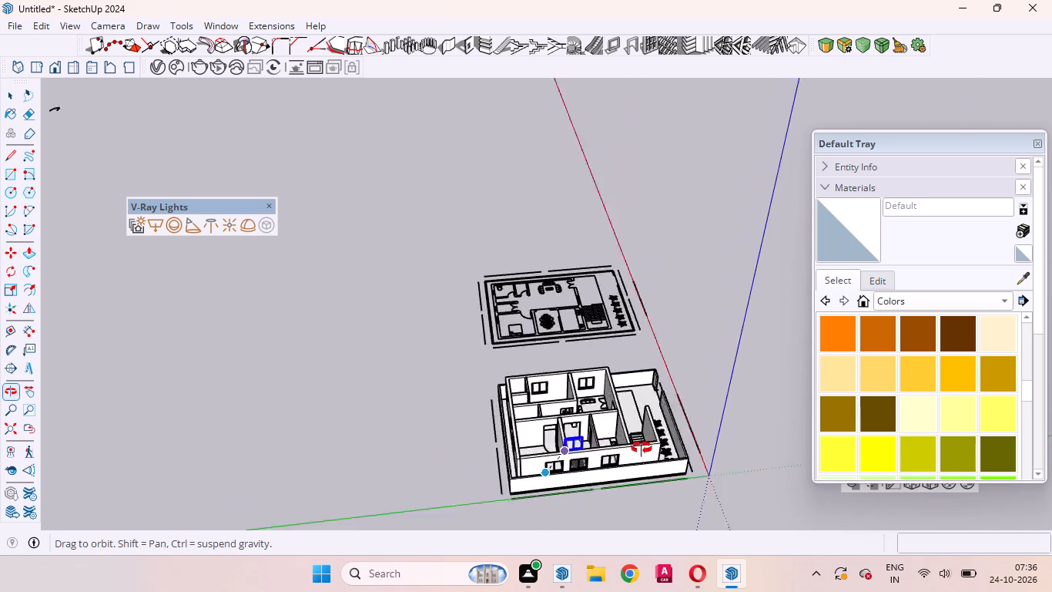
middle_click_drag(642, 448, 855, 397)
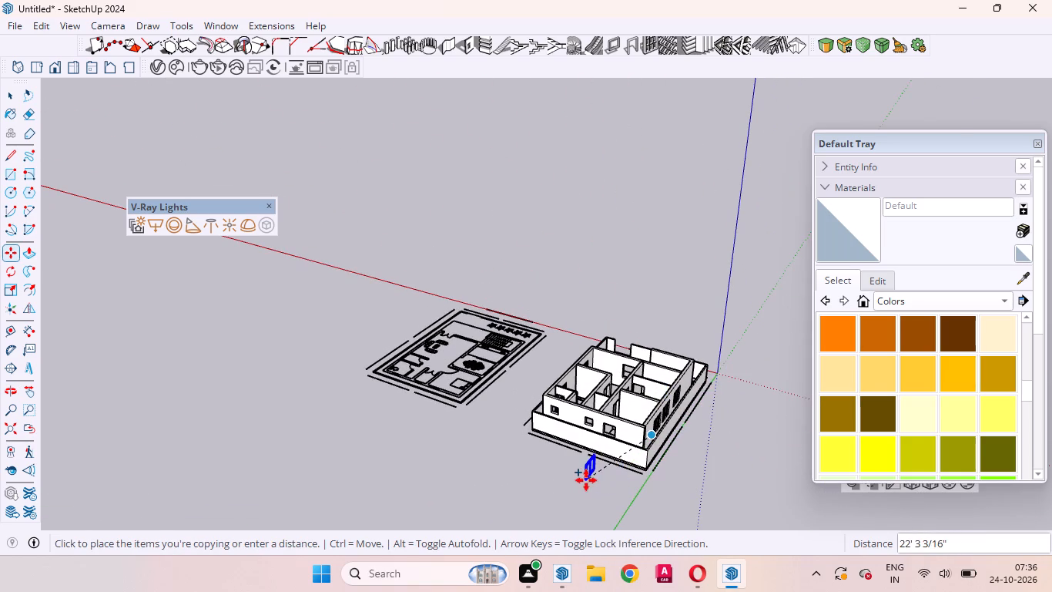
left_click(603, 506)
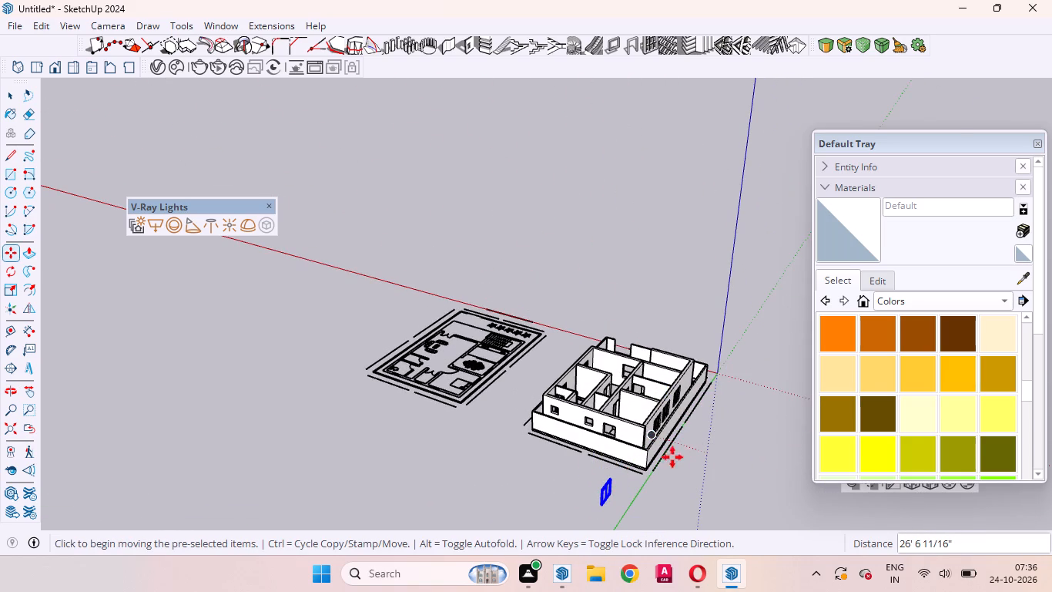
Rotate the copied window 90 degrees about the vertical axis so it runs parallel to the rear wall.
key("space")
scroll(585, 444, "down", 9)
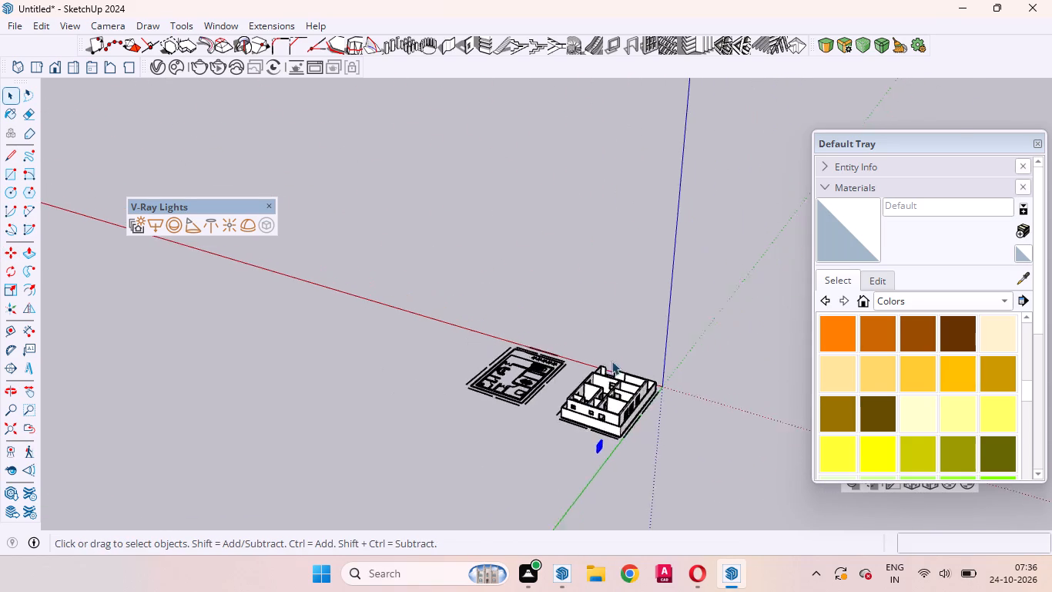
scroll(611, 361, "down", 1)
scroll(625, 451, "up", 14)
middle_click_drag(594, 402, 505, 434)
scroll(505, 434, "up", 1)
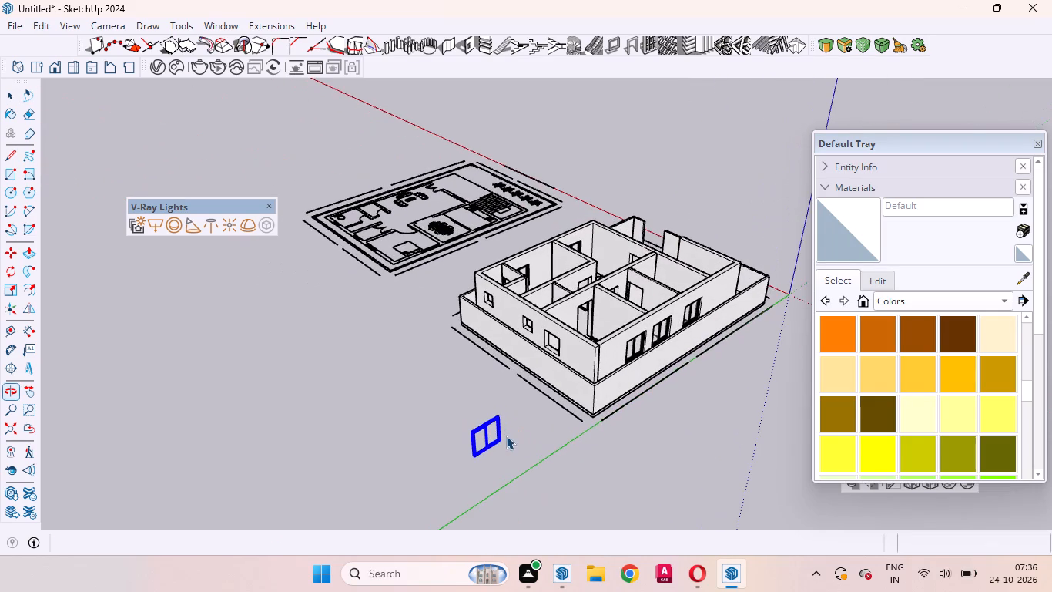
key("q")
left_click(535, 465)
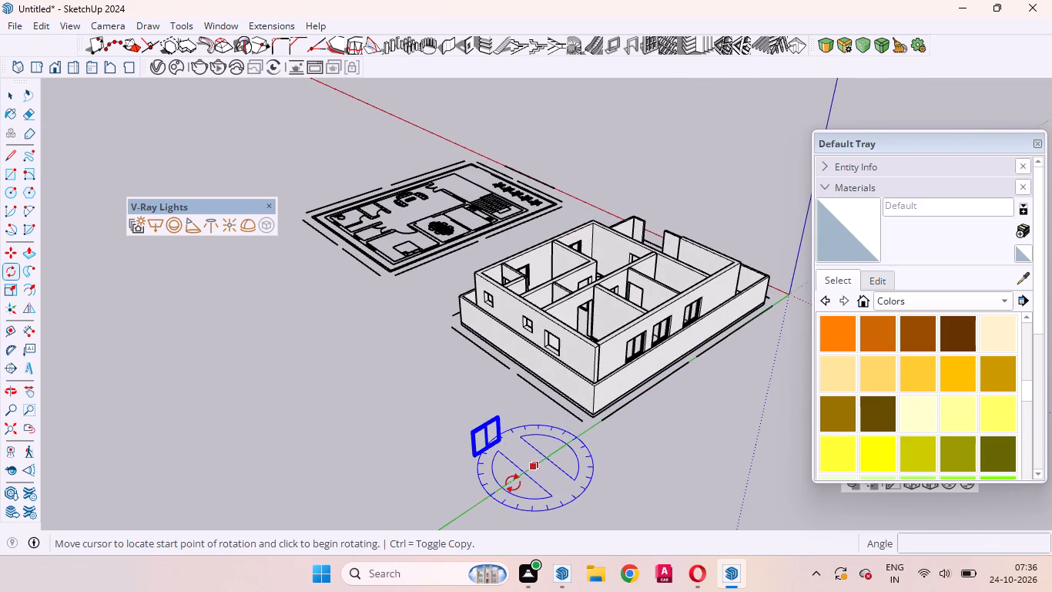
left_click(496, 491)
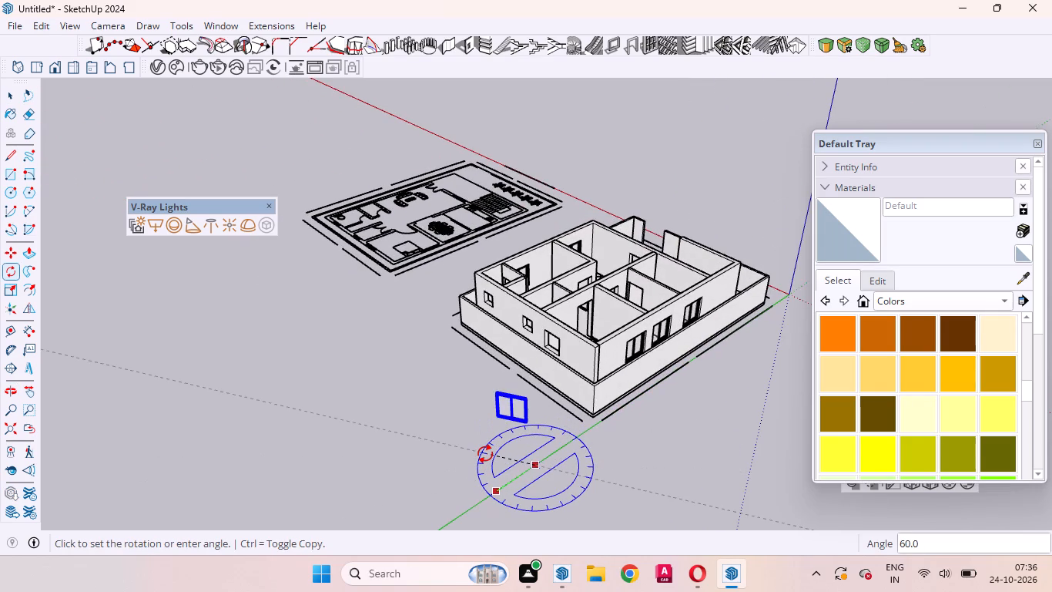
type("90")
key("Return")
key("space")
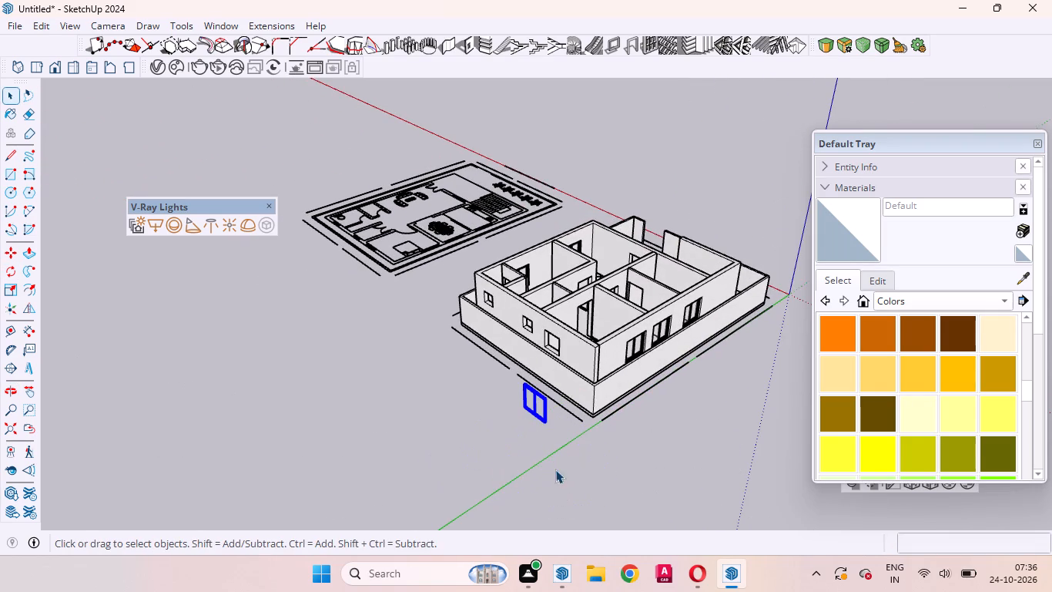
Move the rotated window by its bottom corner about 12' 10 5/16" onto the bottom corner of the rear wall's largest opening.
scroll(554, 426, "up", 17)
middle_click_drag(530, 452, 497, 447)
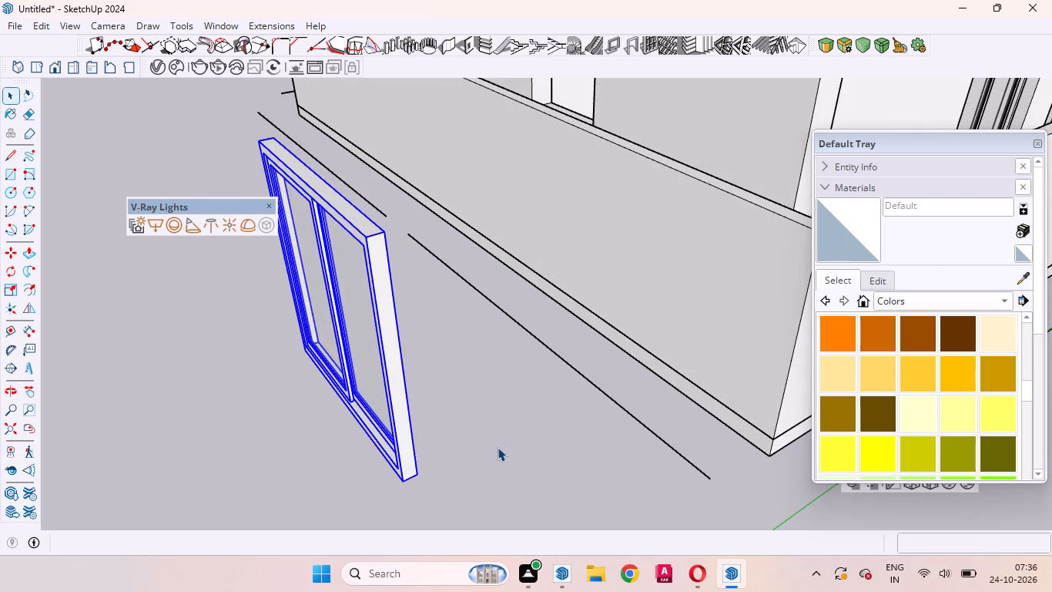
key("m")
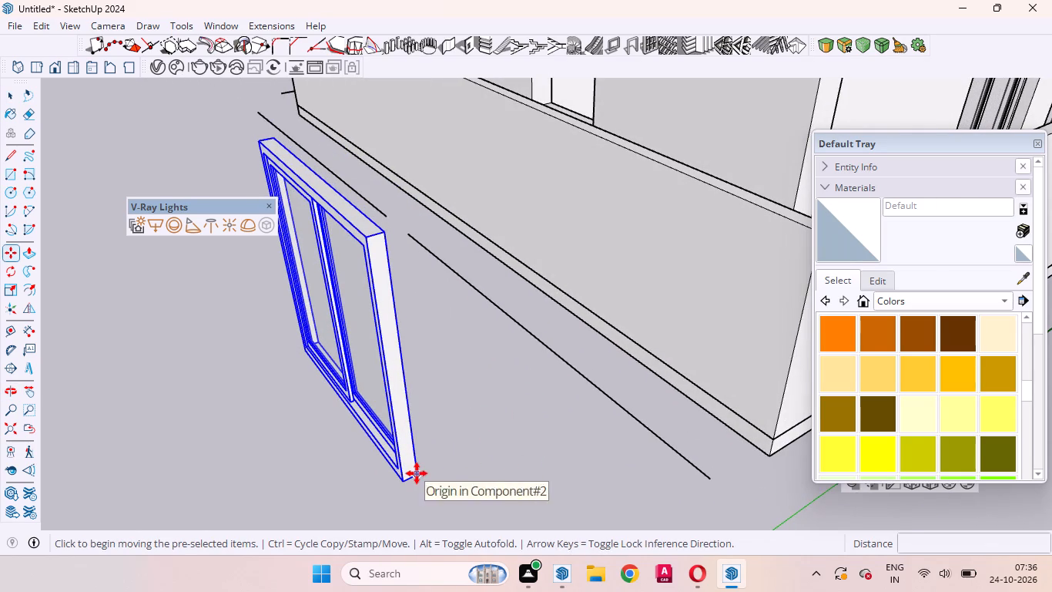
left_click(417, 473)
scroll(565, 433, "down", 10)
scroll(557, 222, "up", 10)
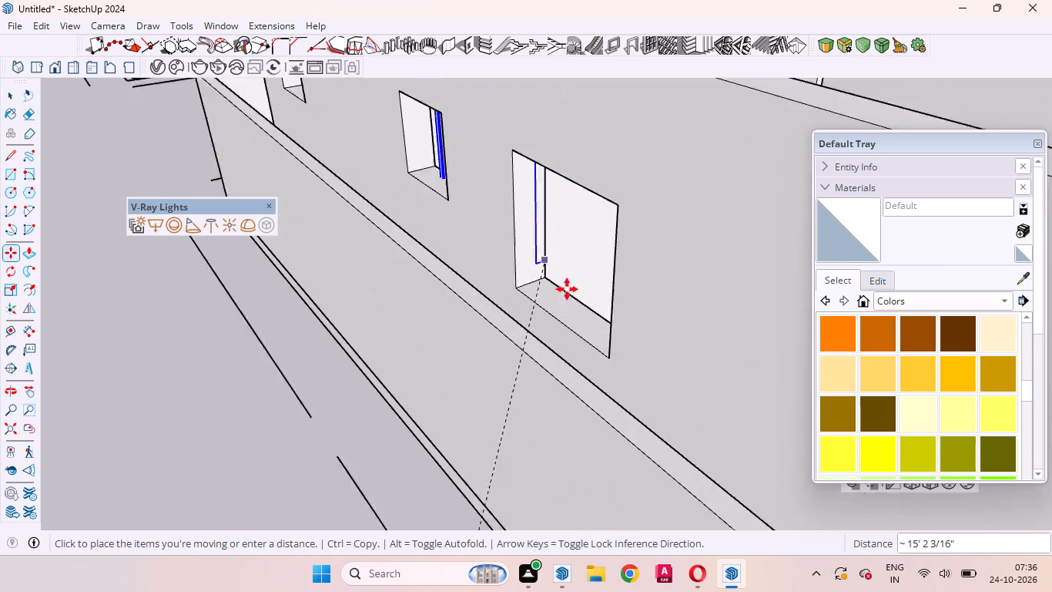
middle_click_drag(603, 348, 754, 361)
scroll(590, 337, "down", 2)
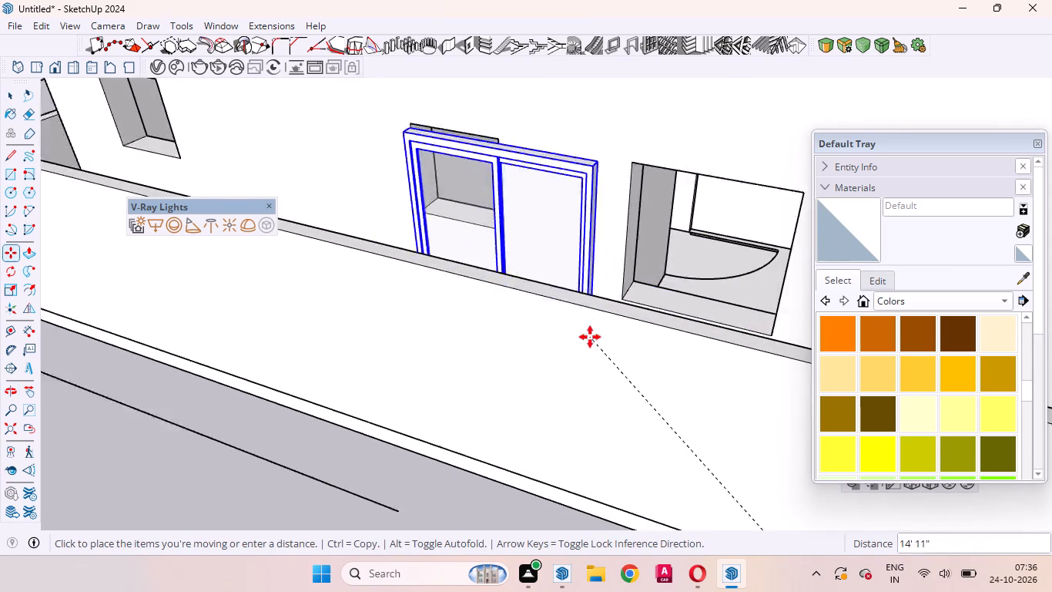
scroll(590, 337, "down", 3)
scroll(725, 298, "up", 4)
middle_click_drag(703, 335, 727, 386)
scroll(706, 392, "down", 3)
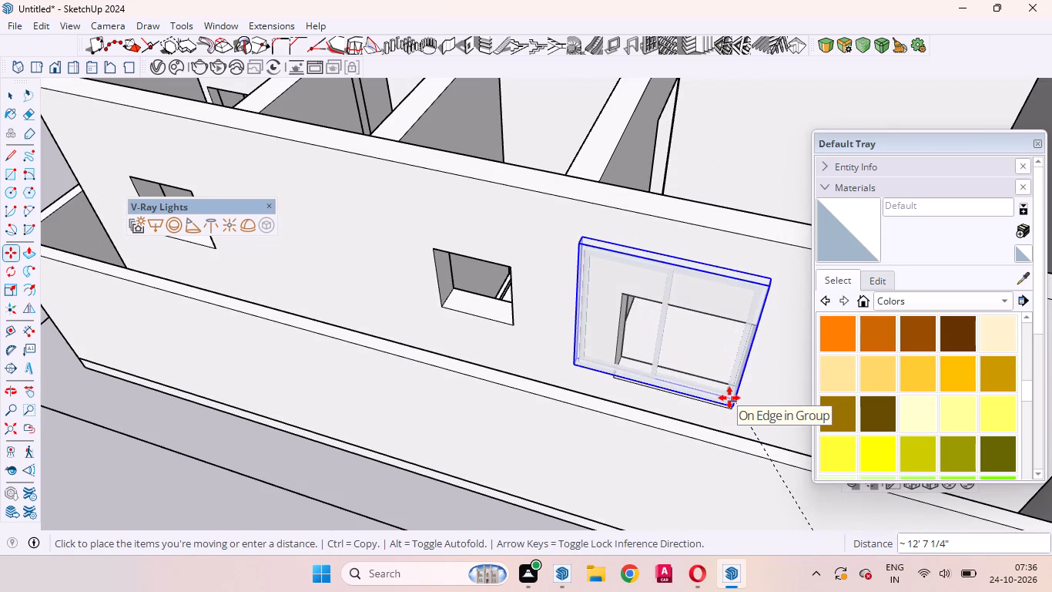
left_click(729, 397)
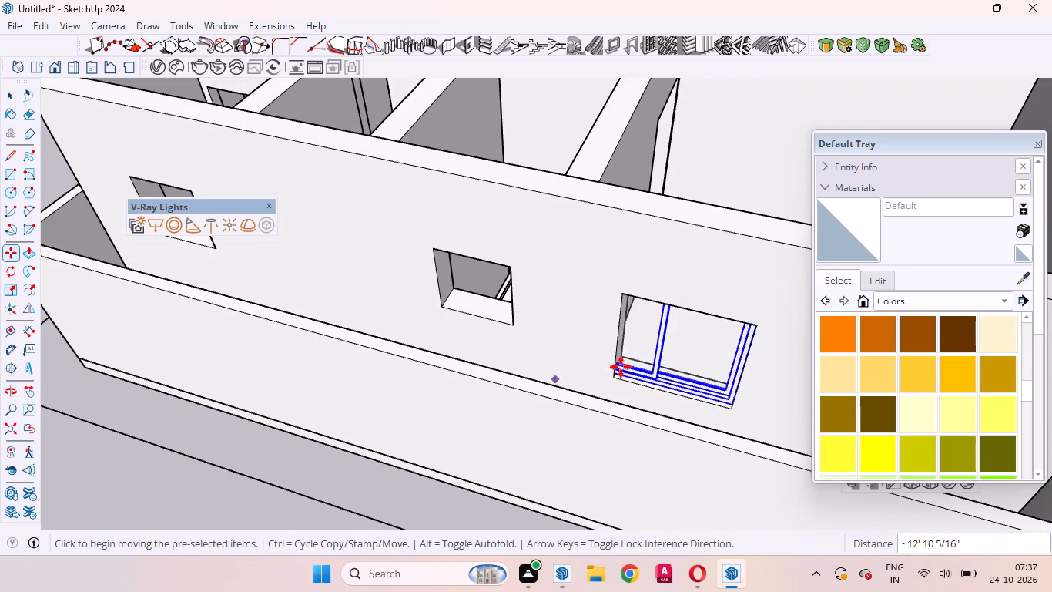
key("space")
Fit the window to the rear opening by scaling it uniformly to 0.52 and stretching its width and height by about 1.44 each.
key("s")
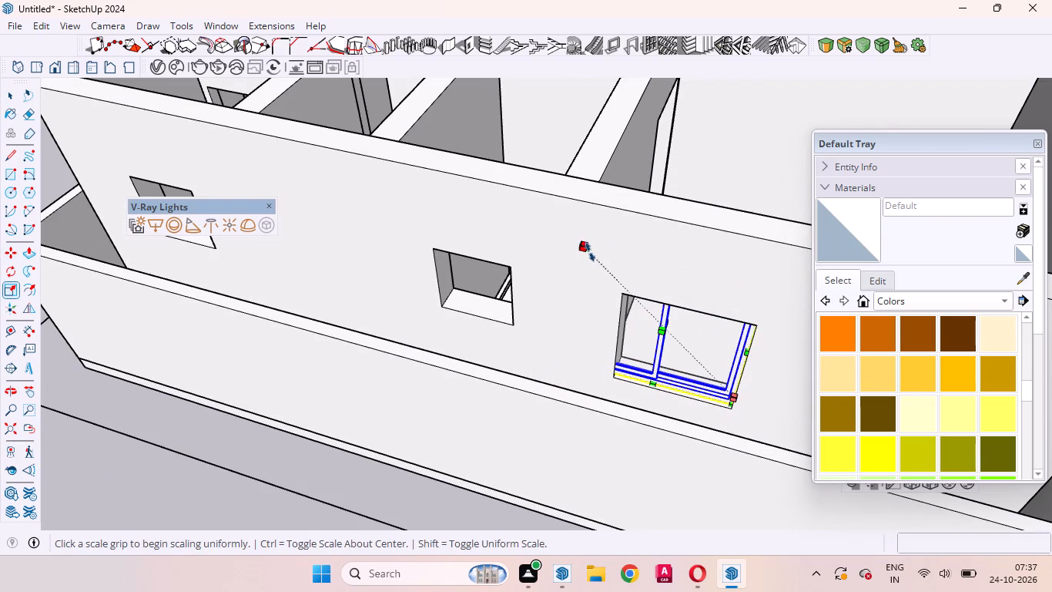
left_click_drag(588, 250, 659, 326)
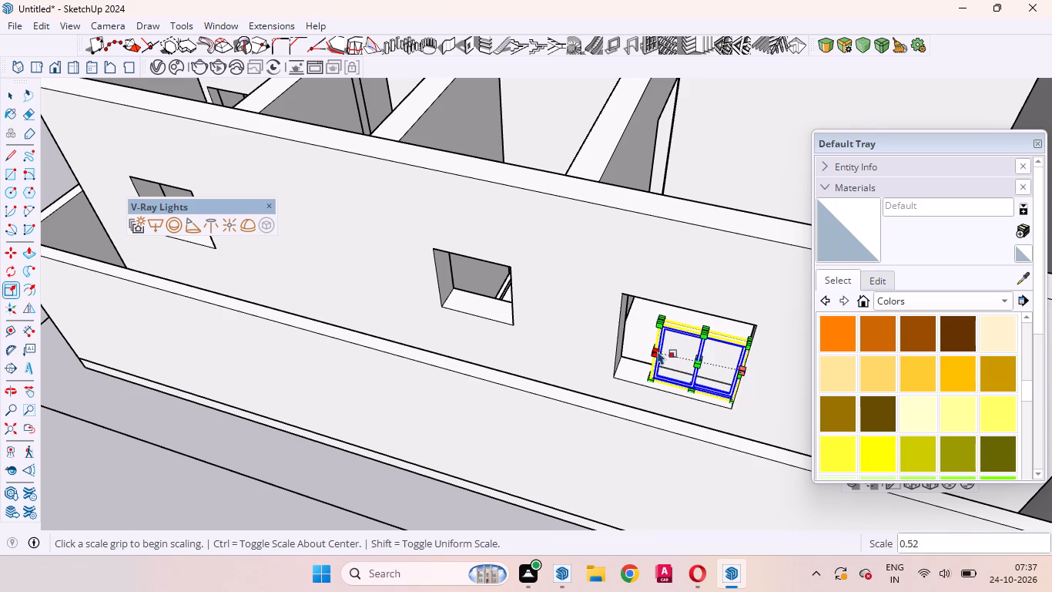
left_click(652, 345)
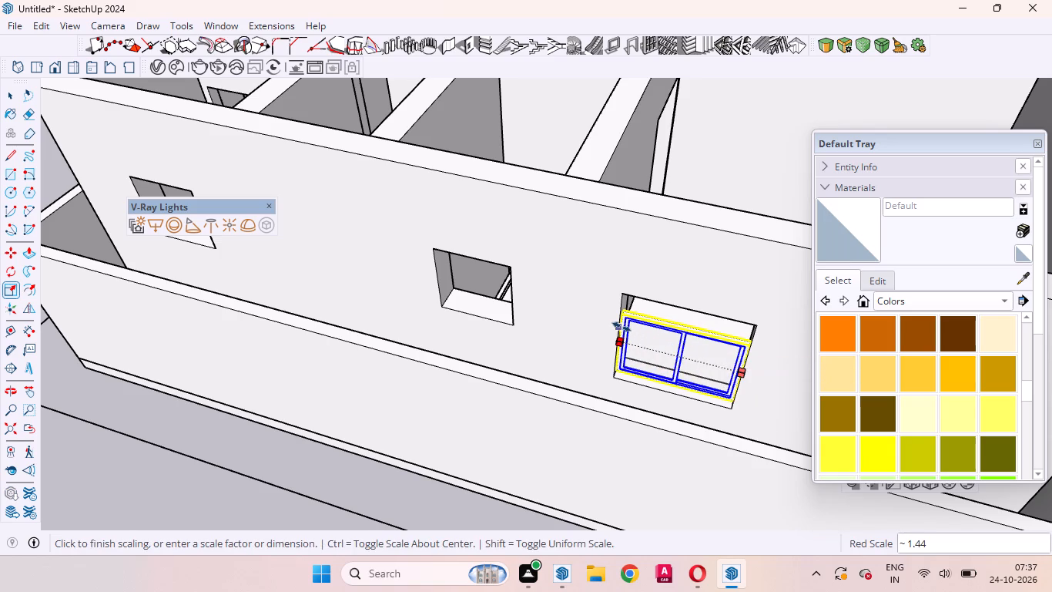
left_click(621, 327)
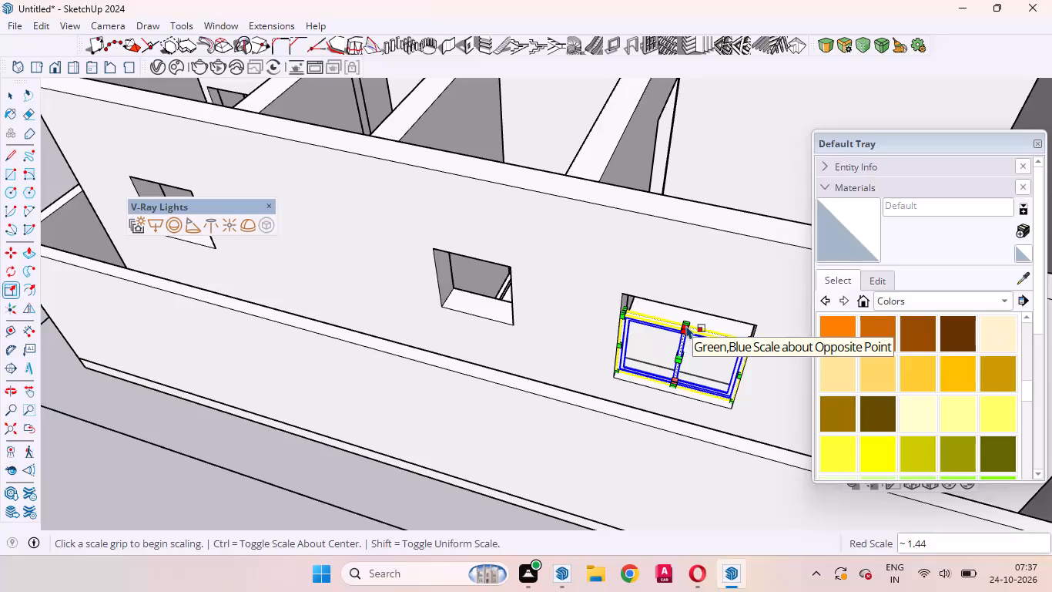
middle_click_drag(682, 333, 729, 261)
scroll(718, 243, "up", 14)
scroll(712, 244, "down", 3)
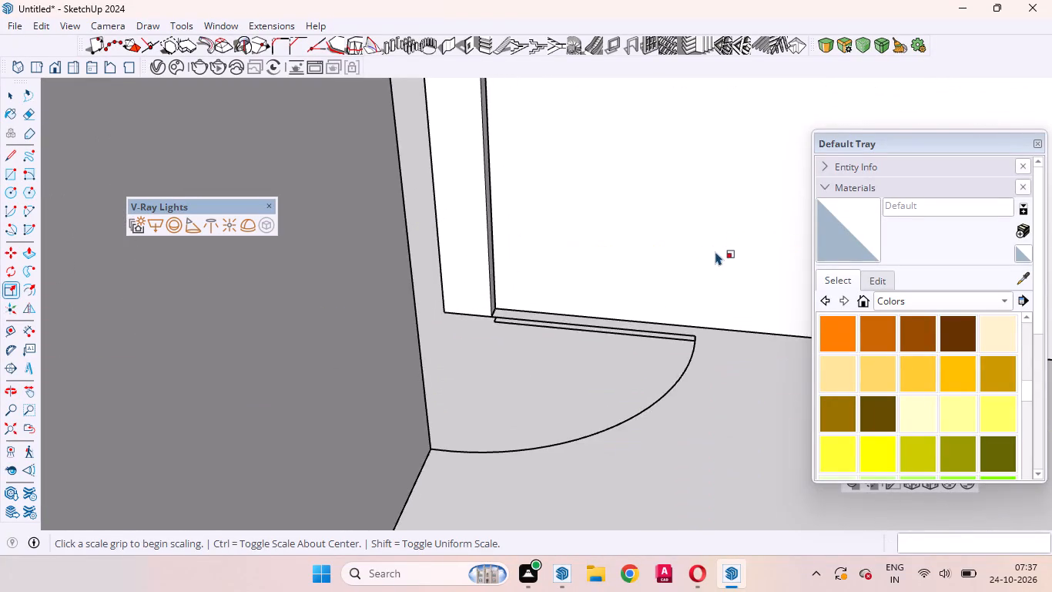
scroll(715, 251, "down", 3)
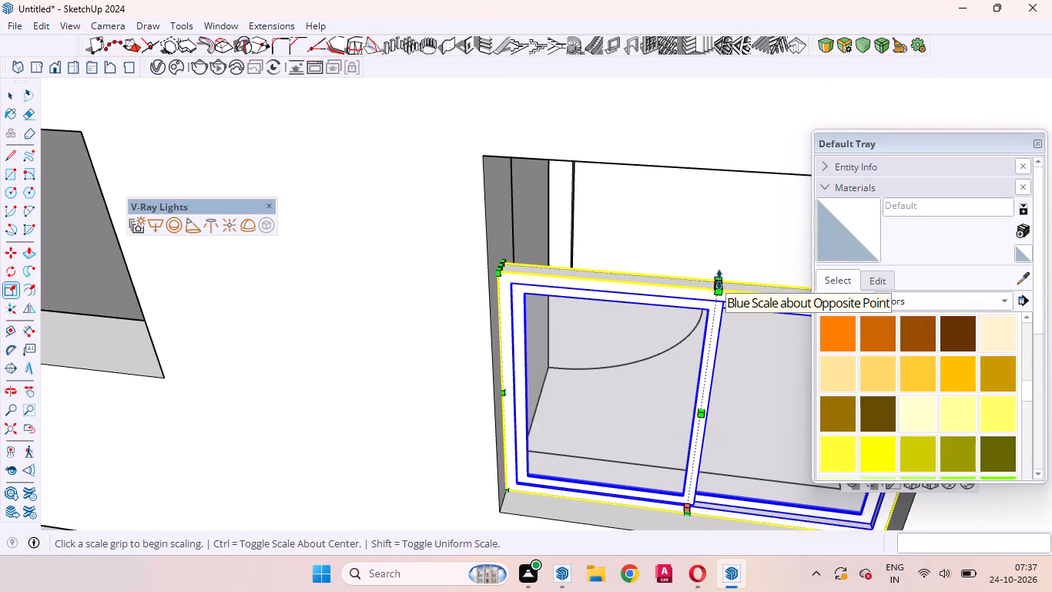
left_click(719, 280)
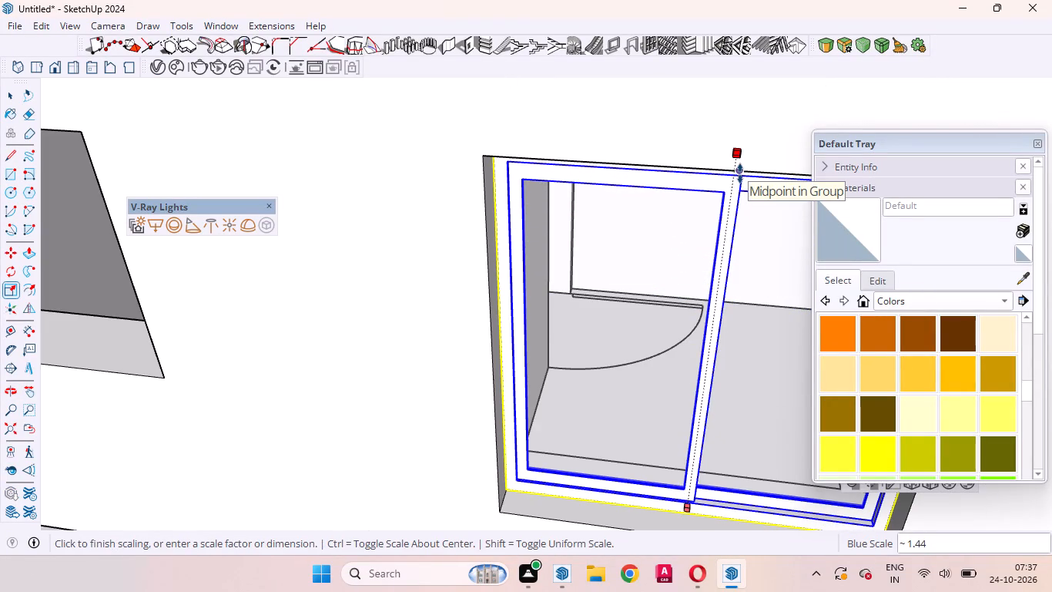
left_click(740, 173)
key("space")
scroll(668, 291, "down", 16)
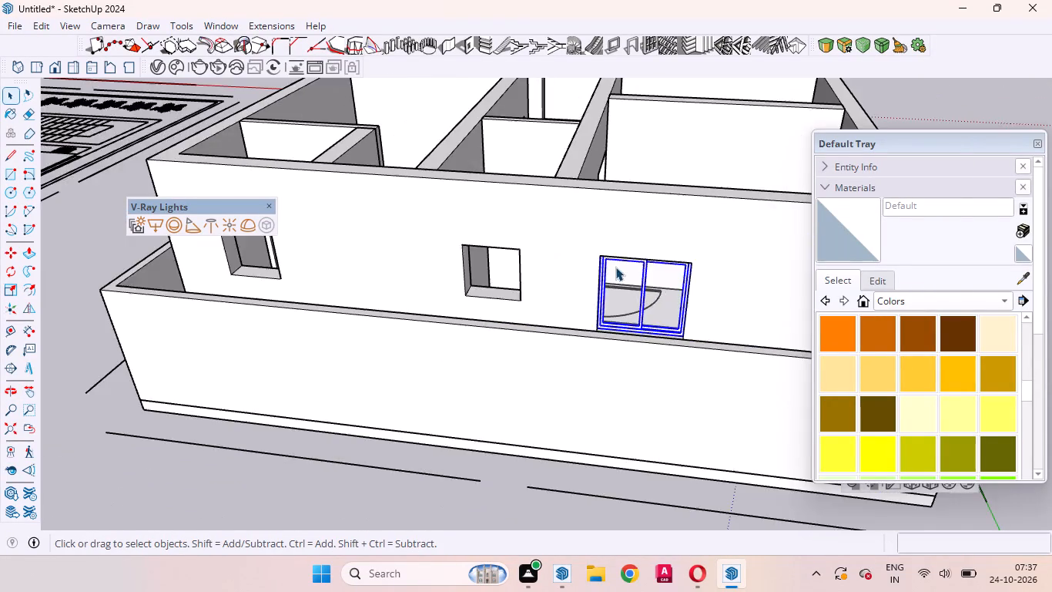
scroll(615, 267, "down", 12)
left_click(582, 419)
Search the 3D Warehouse for "ventilator".
scroll(624, 209, "up", 8)
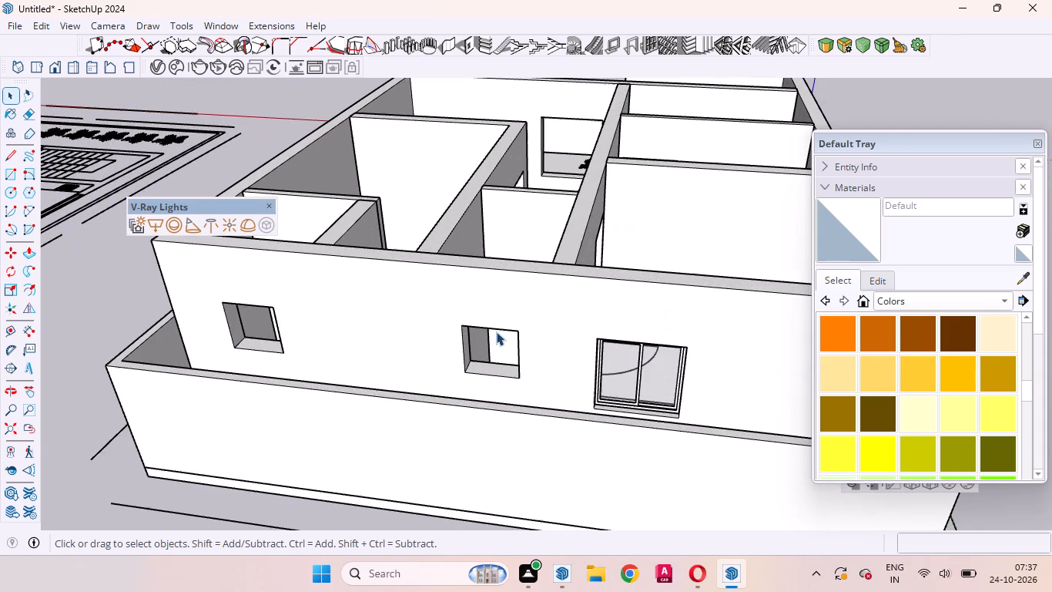
middle_click_drag(577, 359, 657, 471)
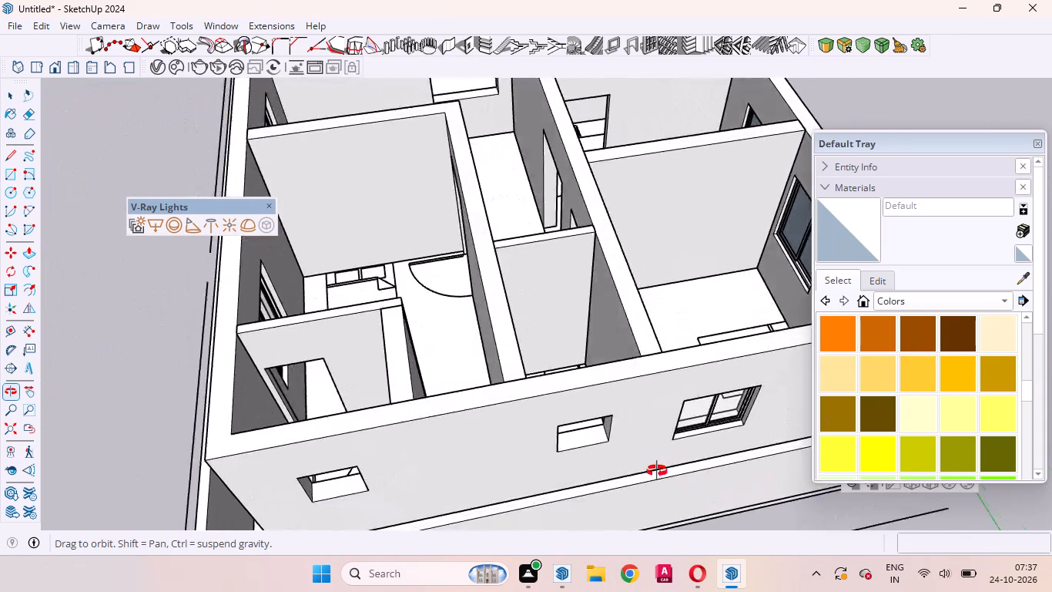
middle_click_drag(657, 471, 530, 493)
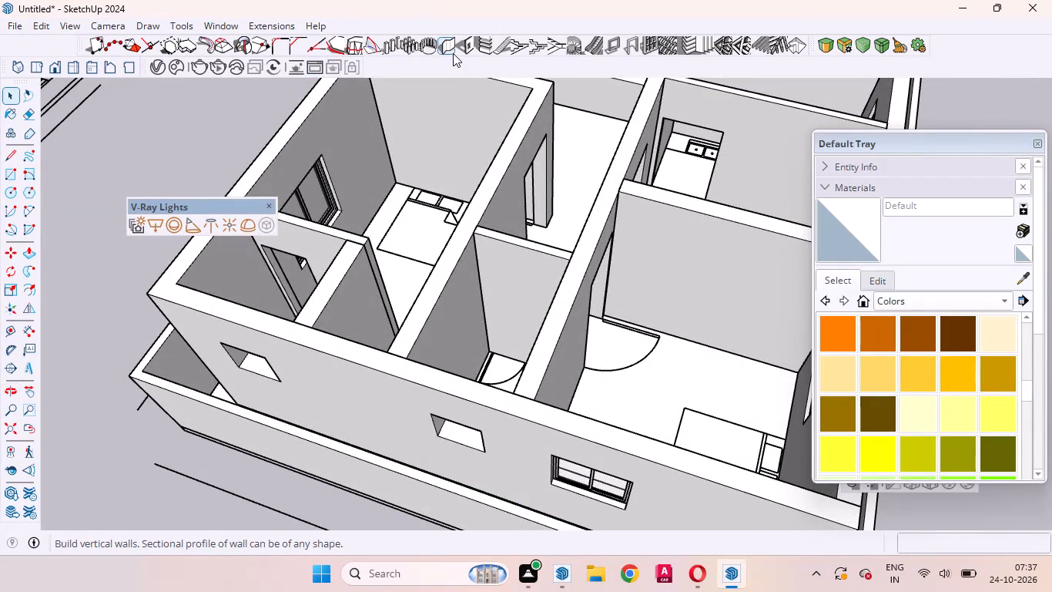
left_click(229, 26)
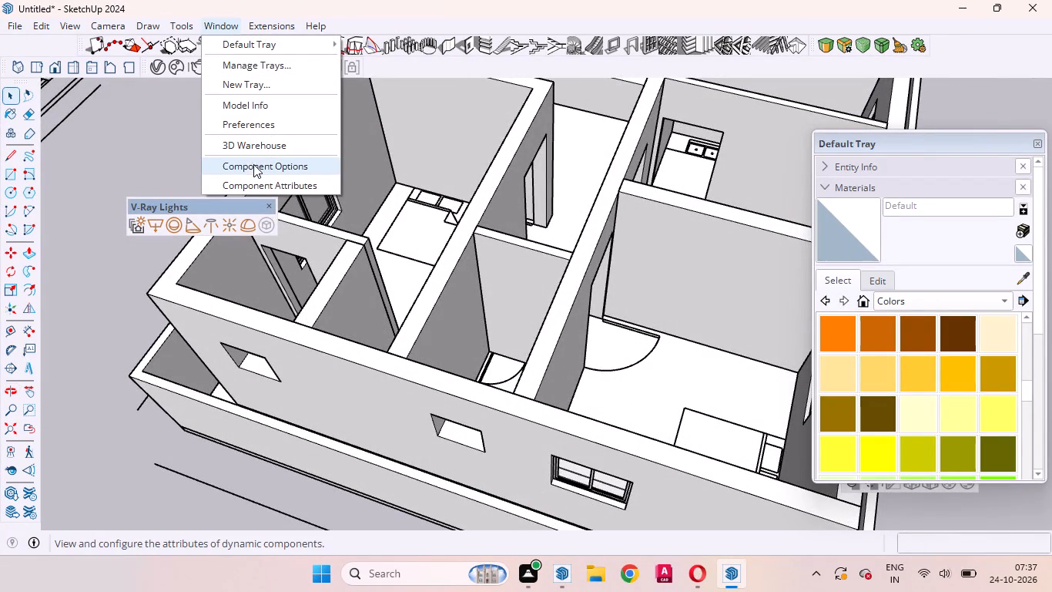
left_click(254, 146)
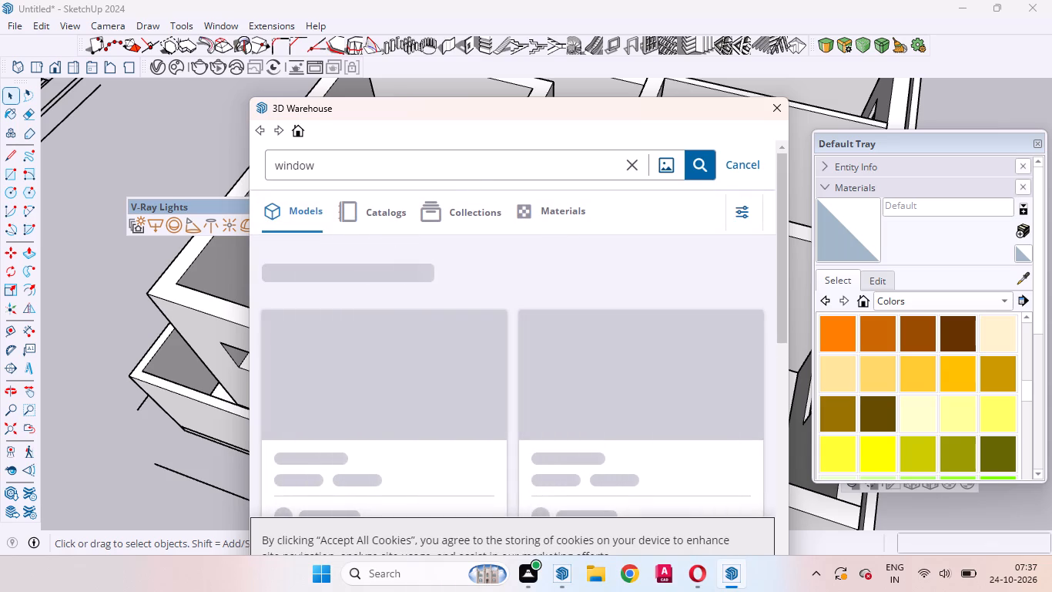
left_click(469, 166)
key("BackSpace")
key("BackSpace")
key("BackSpace")
key("BackSpace")
key("BackSpace")
key("BackSpace")
key("BackSpace")
key("BackSpace")
key("BackSpace")
key("BackSpace")
key("BackSpace")
key("BackSpace")
key("BackSpace")
key("BackSpace")
key("BackSpace")
key("BackSpace")
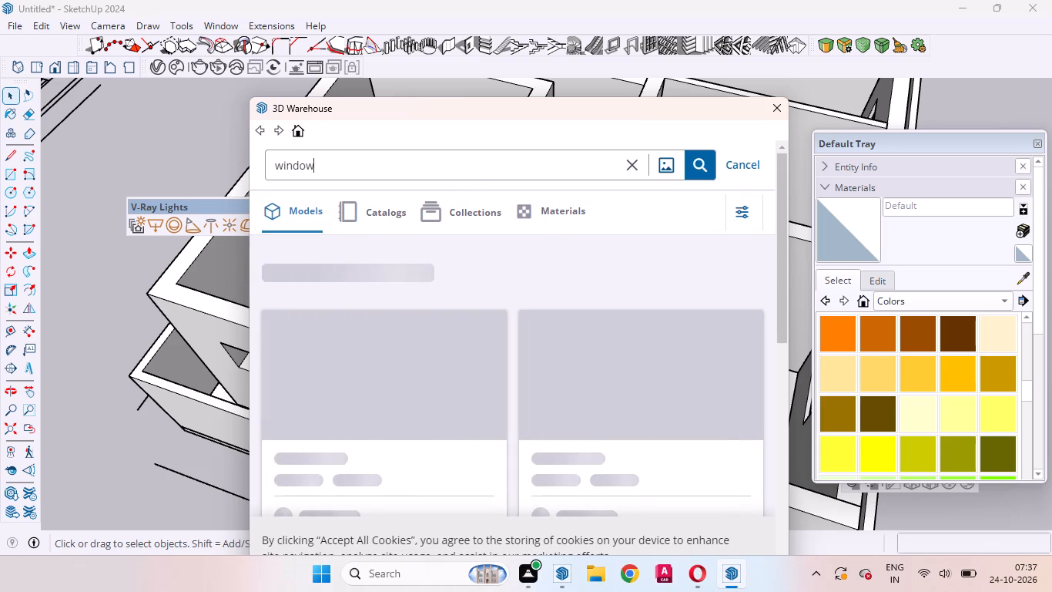
type("ventil")
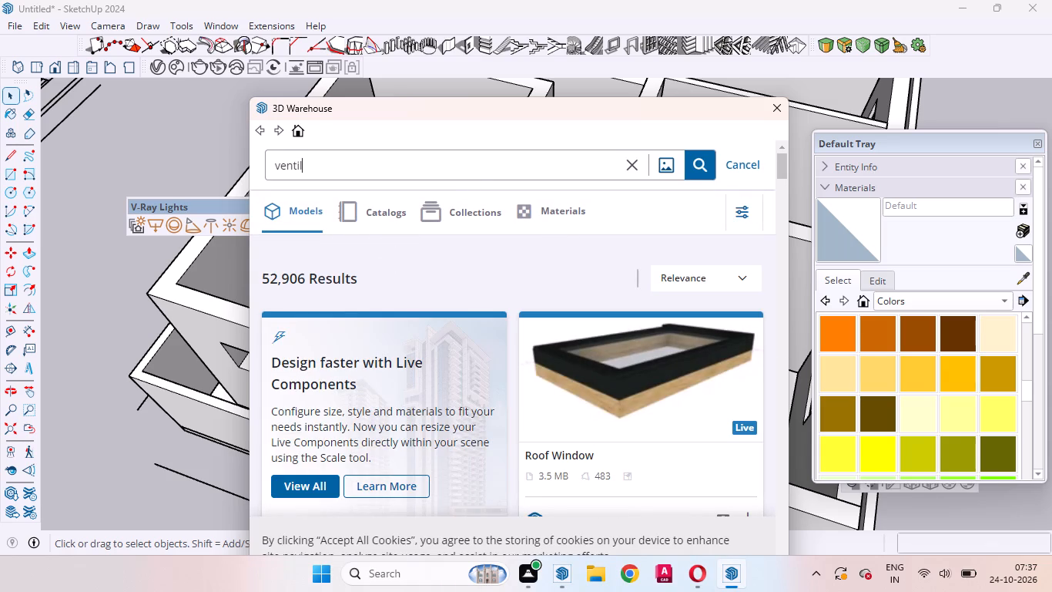
type("ator")
key("Return")
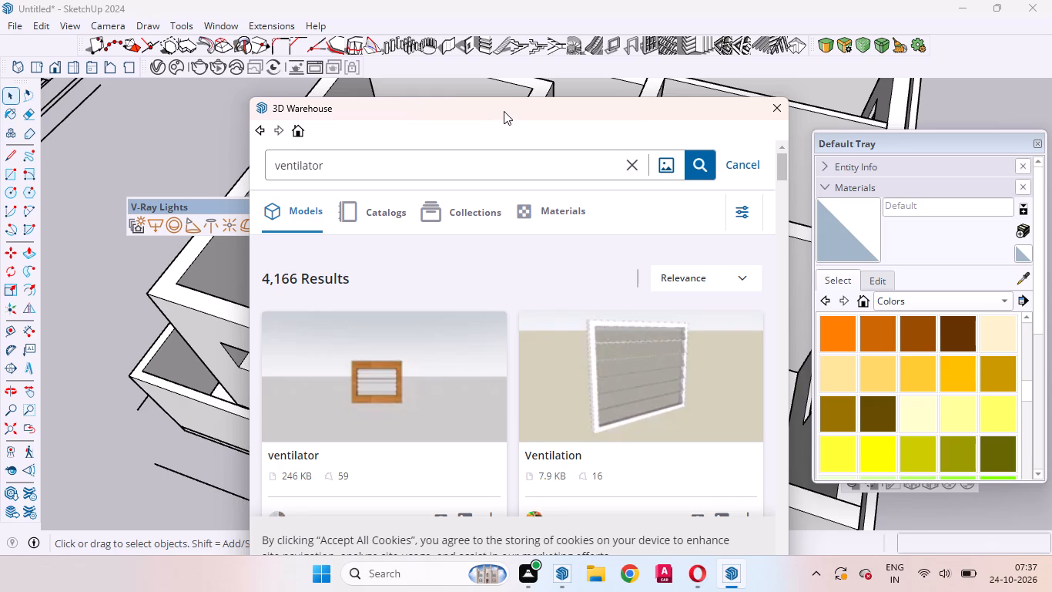
Browse the ventilator models and download the 118 KB wood-framed "ventilator" with blue glass louvres into the model.
left_click_drag(504, 111, 504, 29)
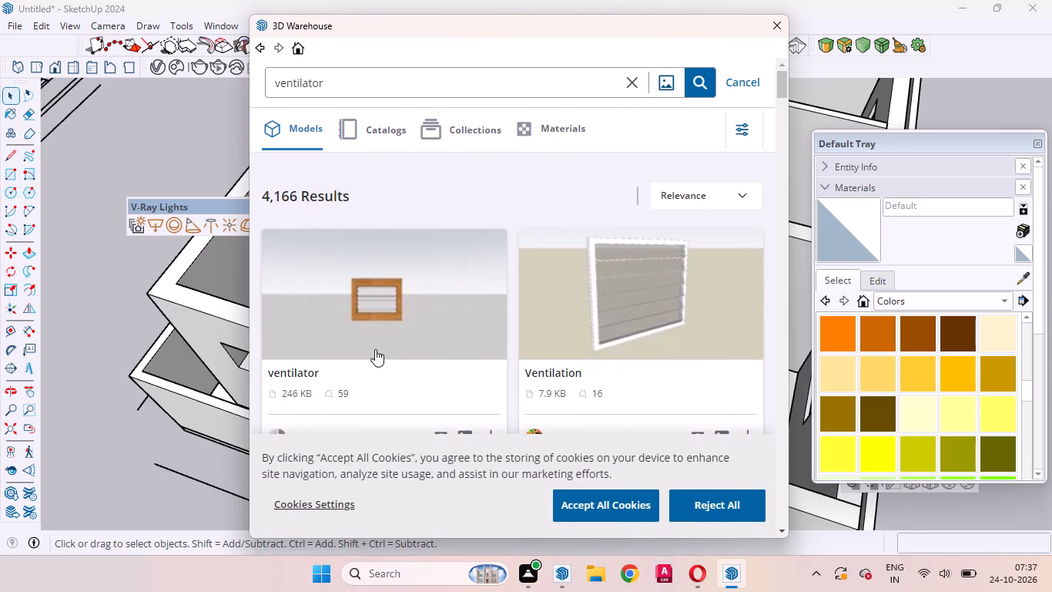
scroll(389, 341, "down", 3)
scroll(473, 328, "down", 1)
scroll(474, 331, "up", 2)
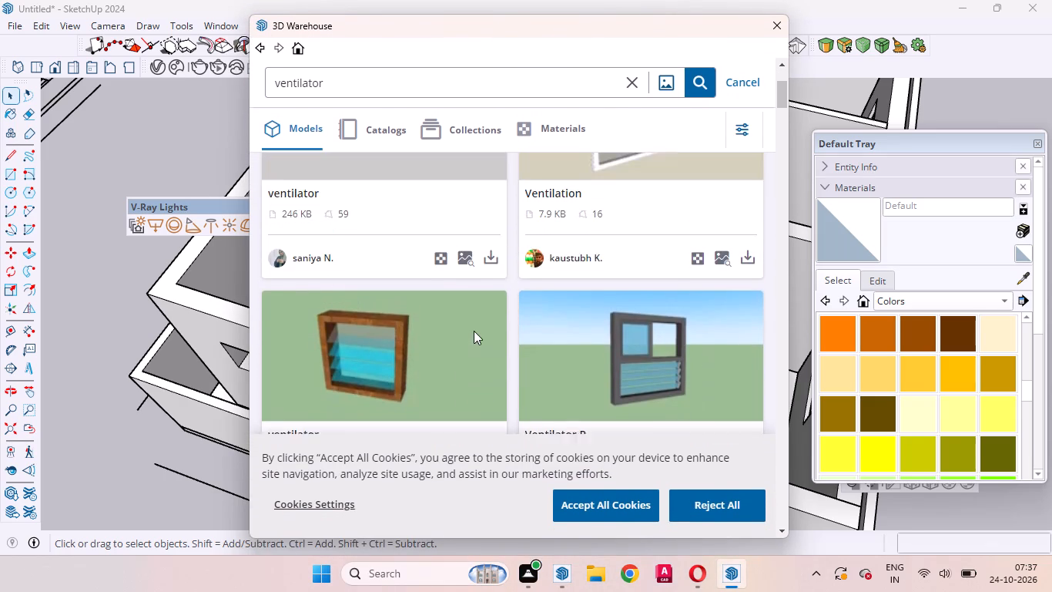
scroll(474, 331, "down", 1)
scroll(474, 331, "up", 4)
scroll(474, 332, "down", 3)
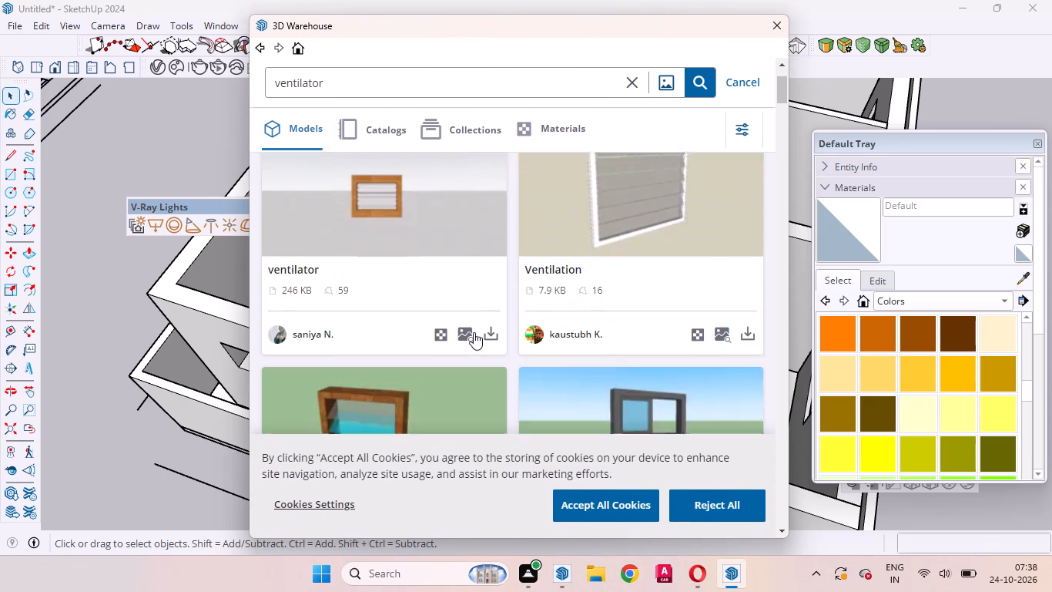
scroll(474, 332, "down", 3)
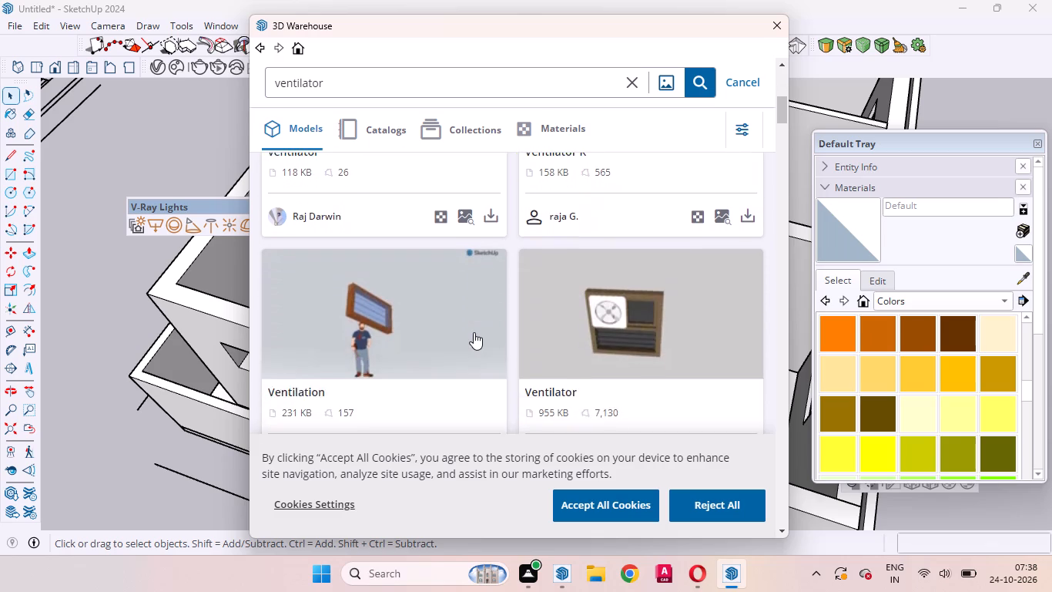
scroll(474, 332, "up", 2)
scroll(479, 341, "down", 2)
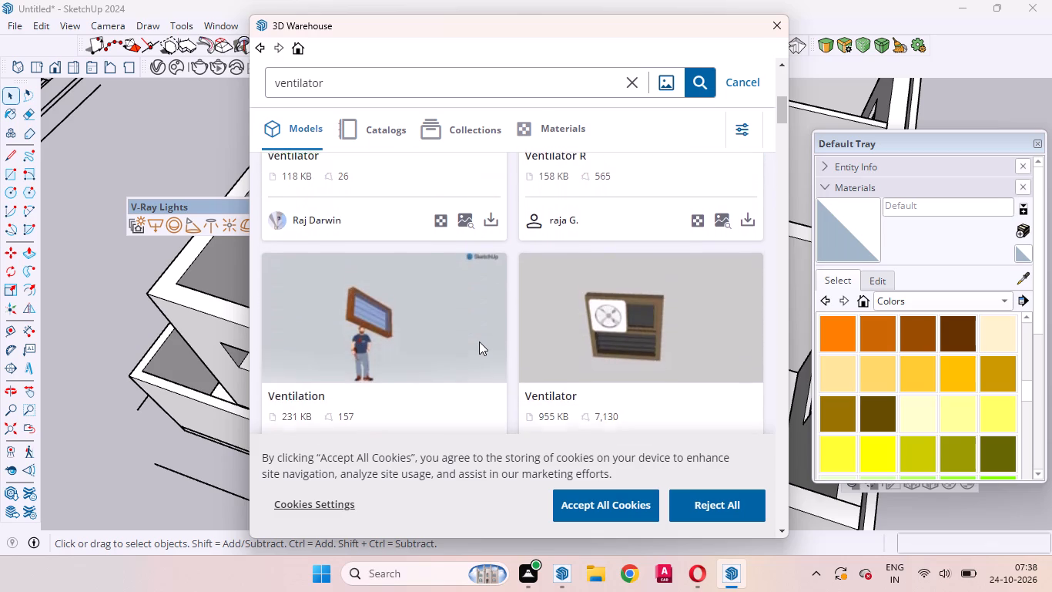
scroll(479, 341, "up", 1)
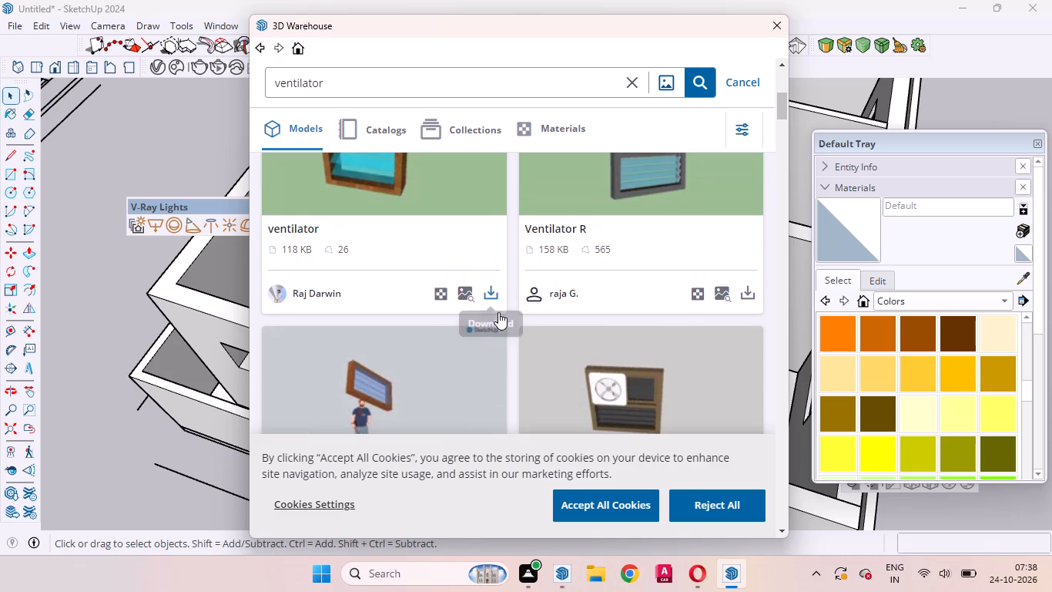
left_click(494, 290)
left_click(465, 297)
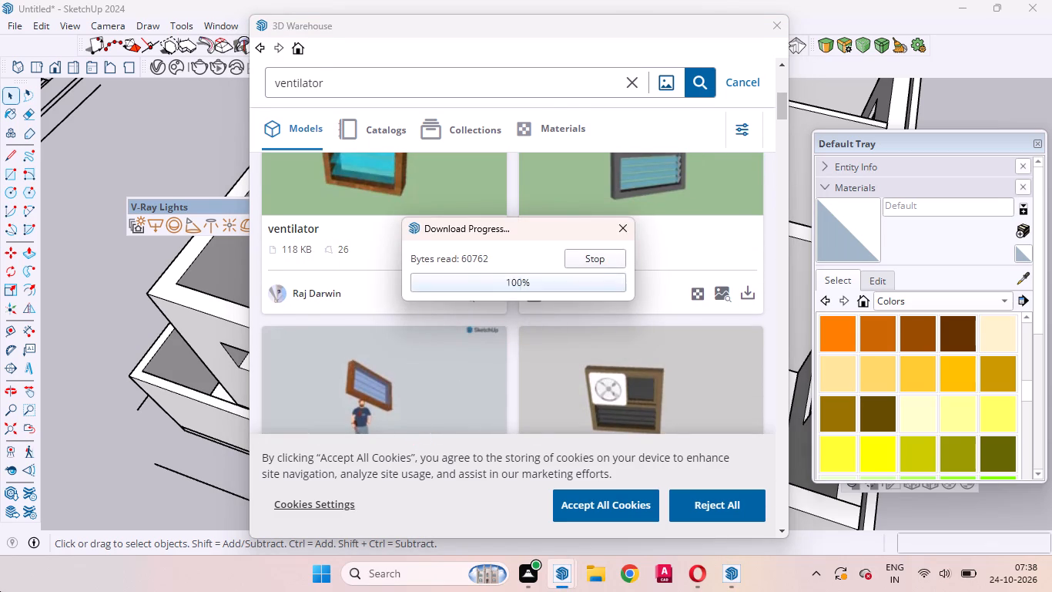
Place the ventilator at the rear wall's middle opening and move it about 5 5/16" by its bottom corner onto the opening's bottom corner.
scroll(527, 195, "down", 5)
scroll(566, 129, "down", 1)
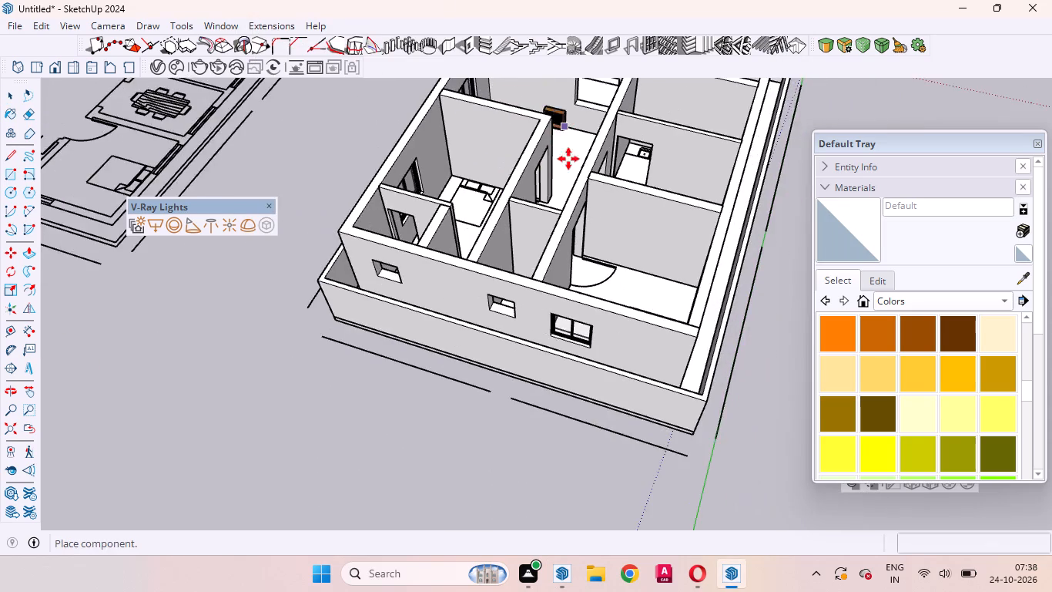
scroll(568, 159, "down", 1)
scroll(547, 244, "up", 20)
scroll(547, 244, "up", 8)
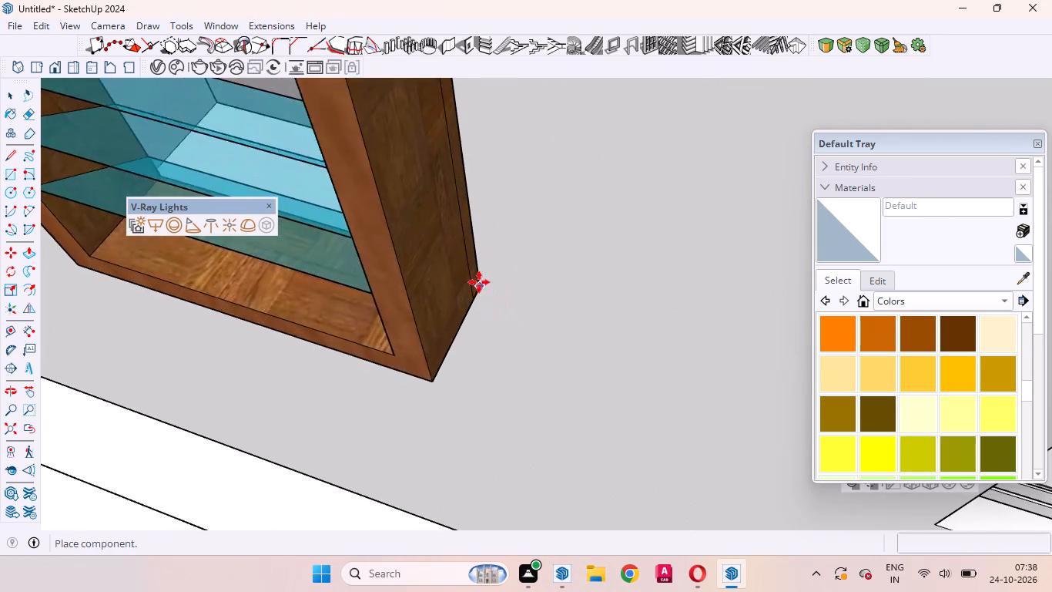
left_click(447, 250)
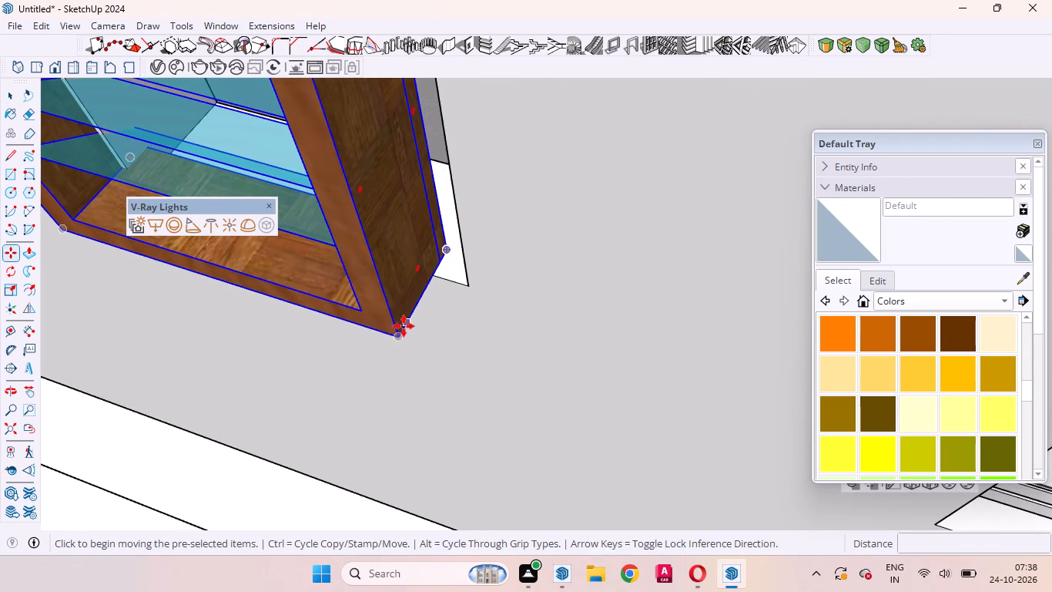
left_click(399, 337)
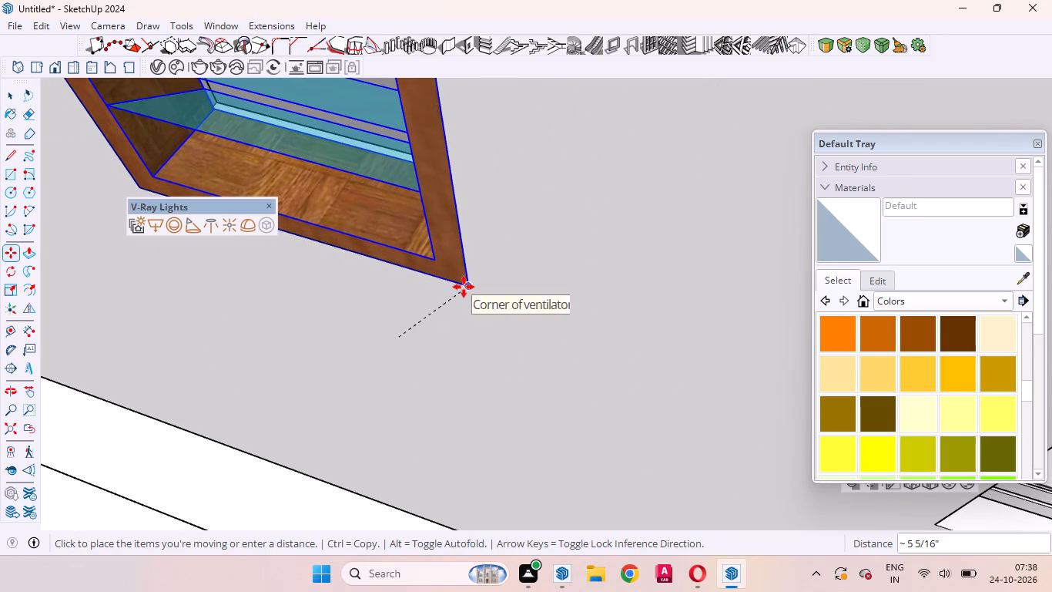
left_click(464, 287)
Scale the ventilator's height by about 1.02 so its top edge meets the top of the middle rear opening.
scroll(601, 273, "down", 15)
middle_click_drag(573, 305, 662, 219)
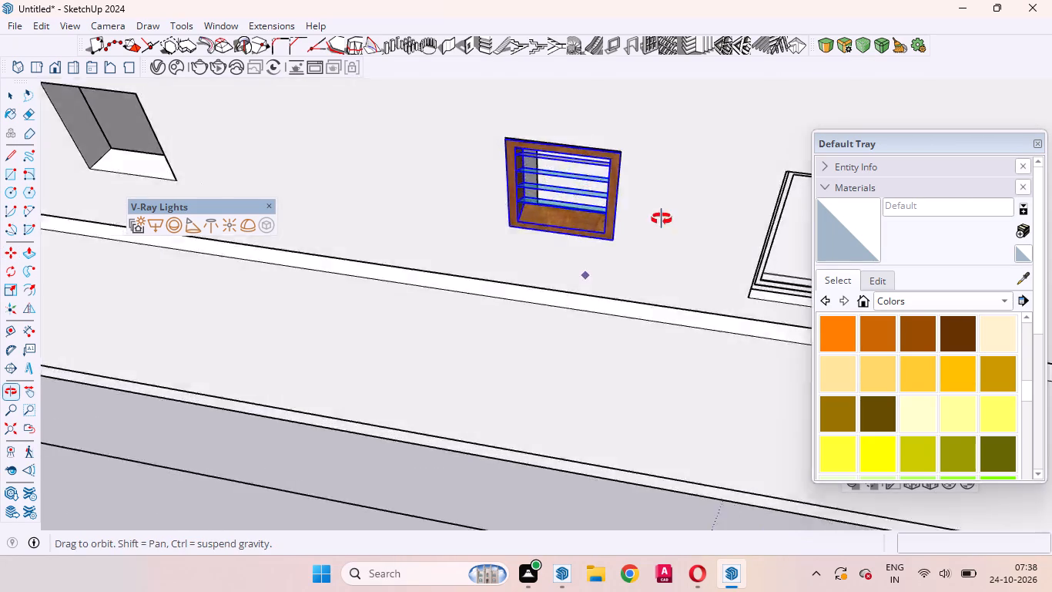
middle_click_drag(662, 219, 713, 190)
scroll(631, 94, "up", 12)
scroll(577, 302, "down", 4)
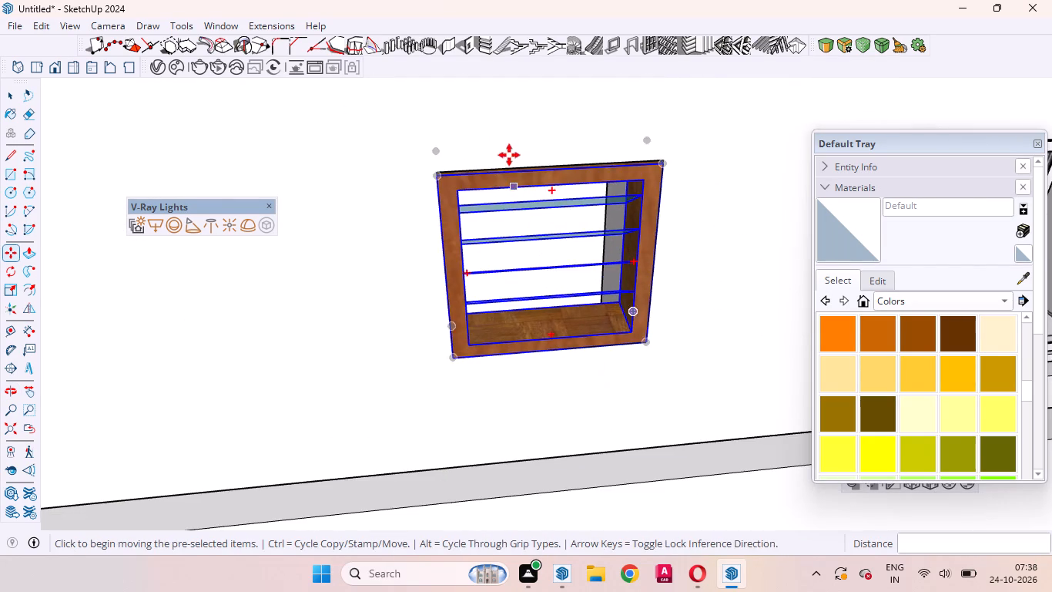
scroll(509, 151, "up", 6)
middle_click_drag(509, 186, 517, 101)
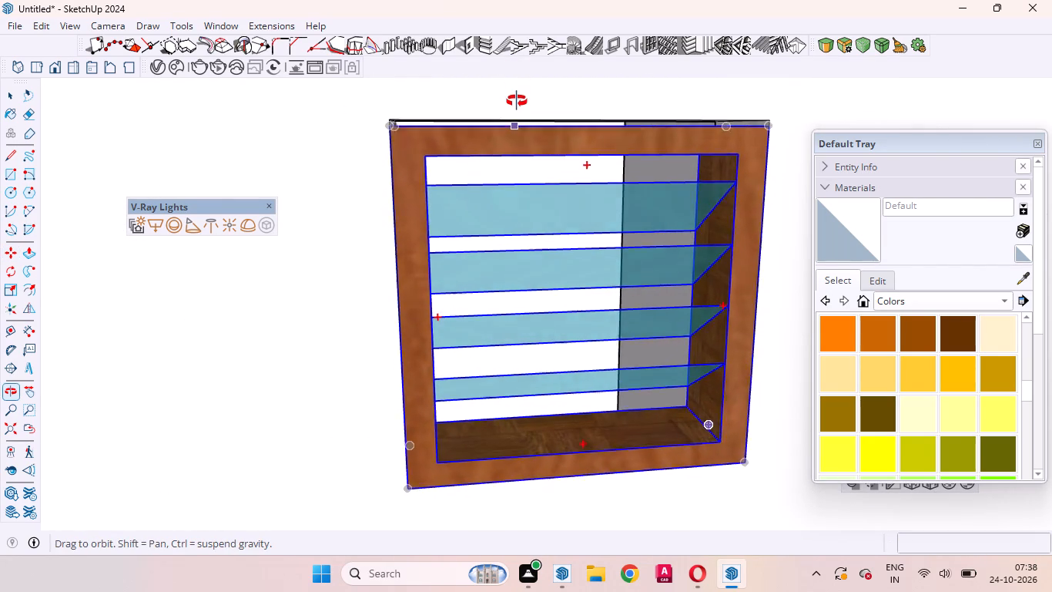
middle_click_drag(517, 101, 507, 87)
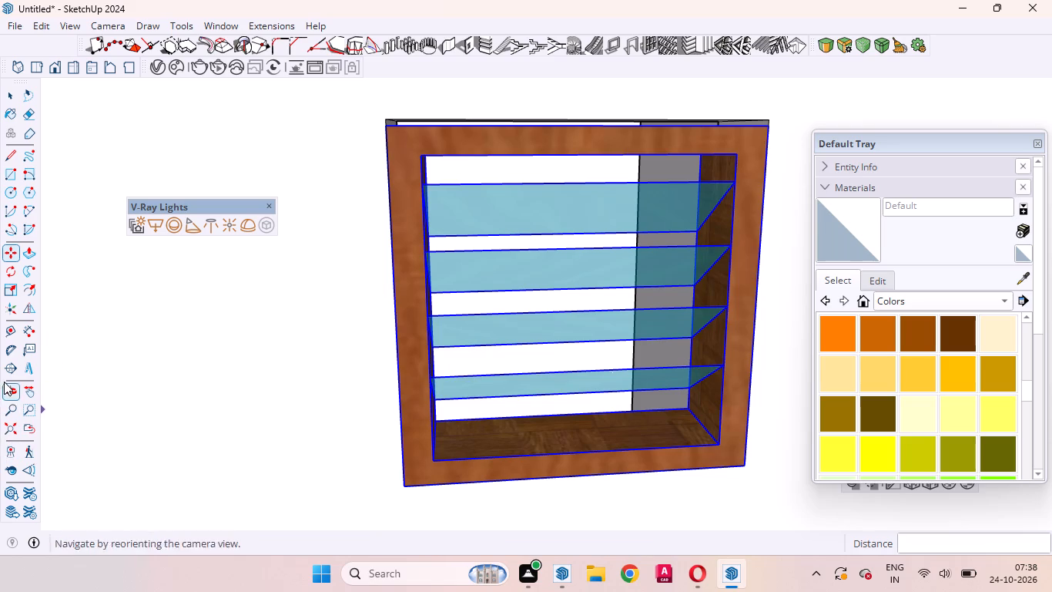
left_click(12, 270)
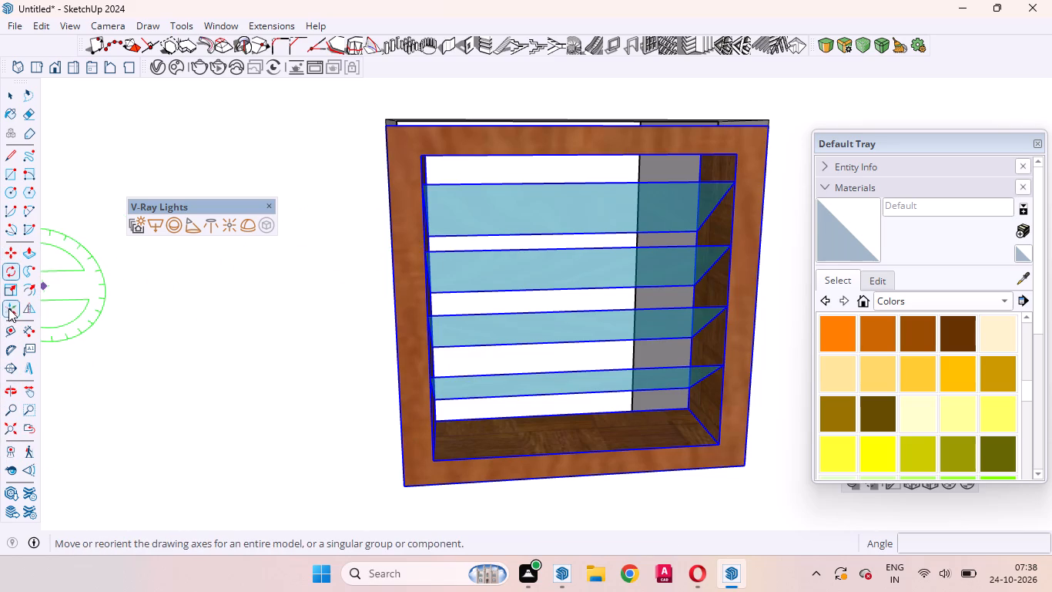
left_click(8, 308)
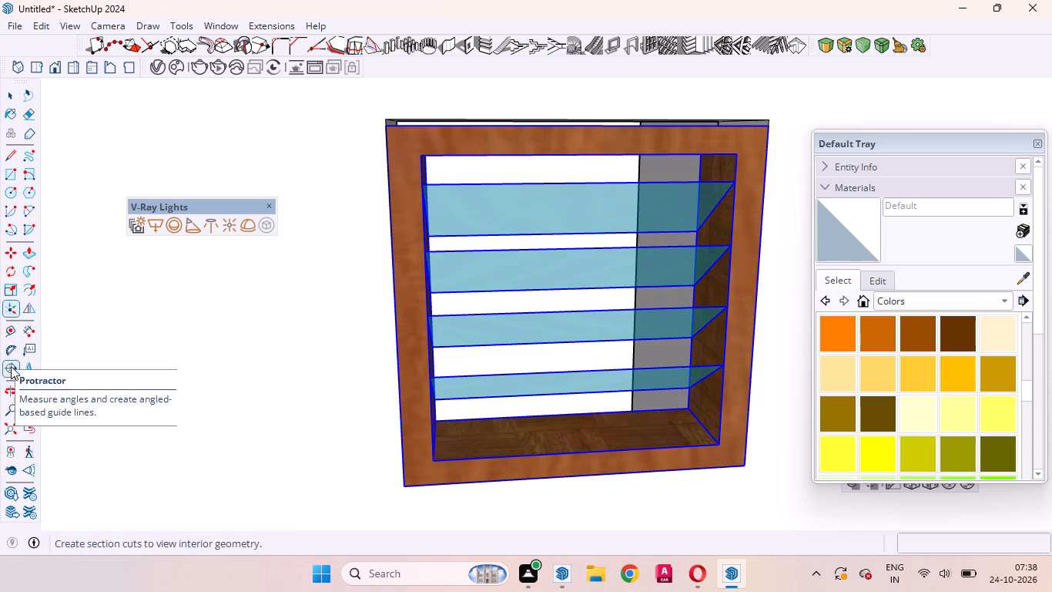
left_click(8, 94)
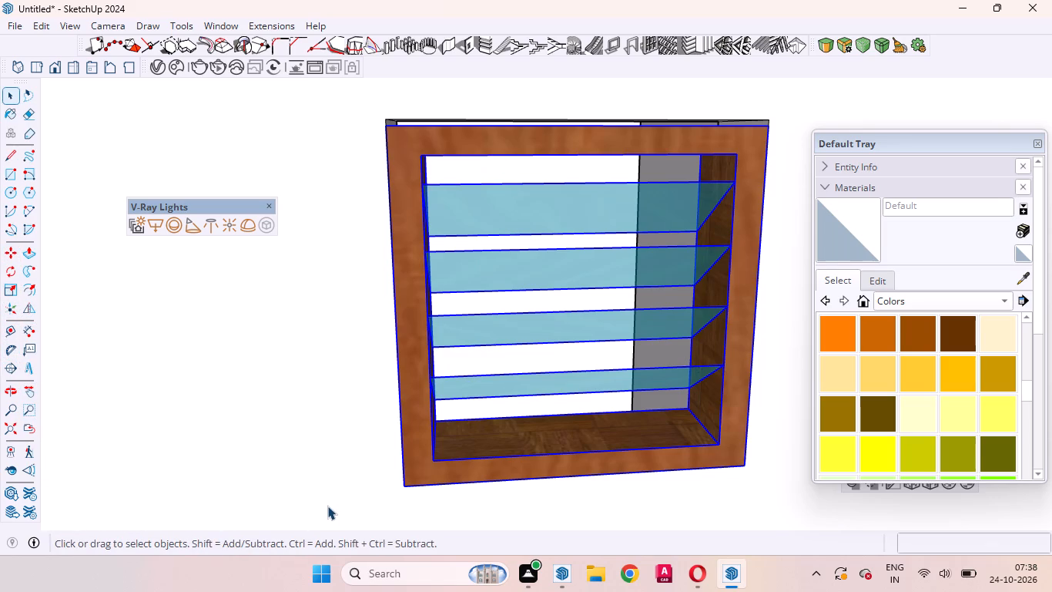
key("s")
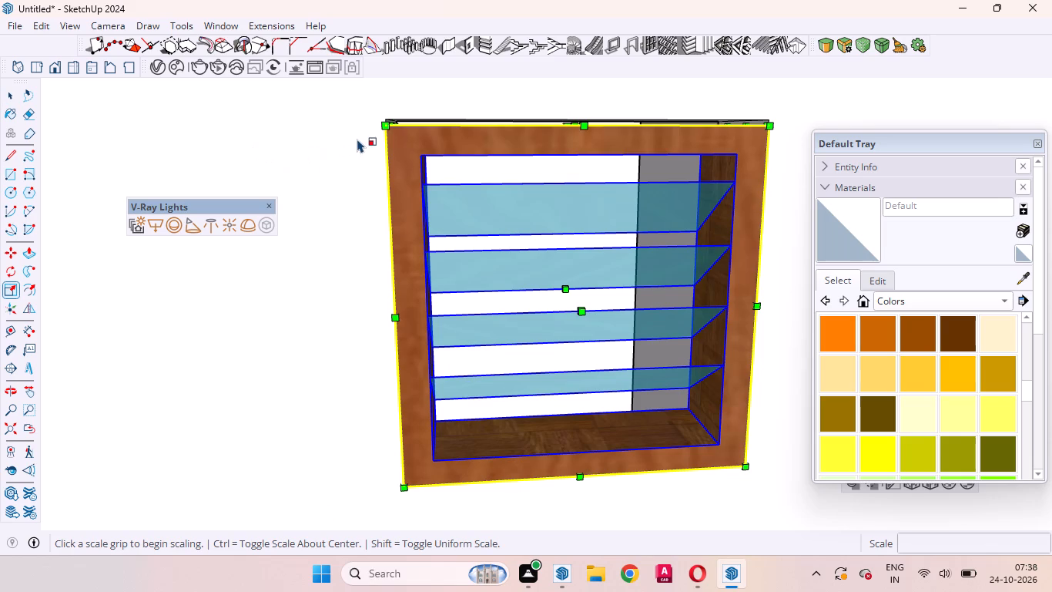
scroll(554, 111, "up", 8)
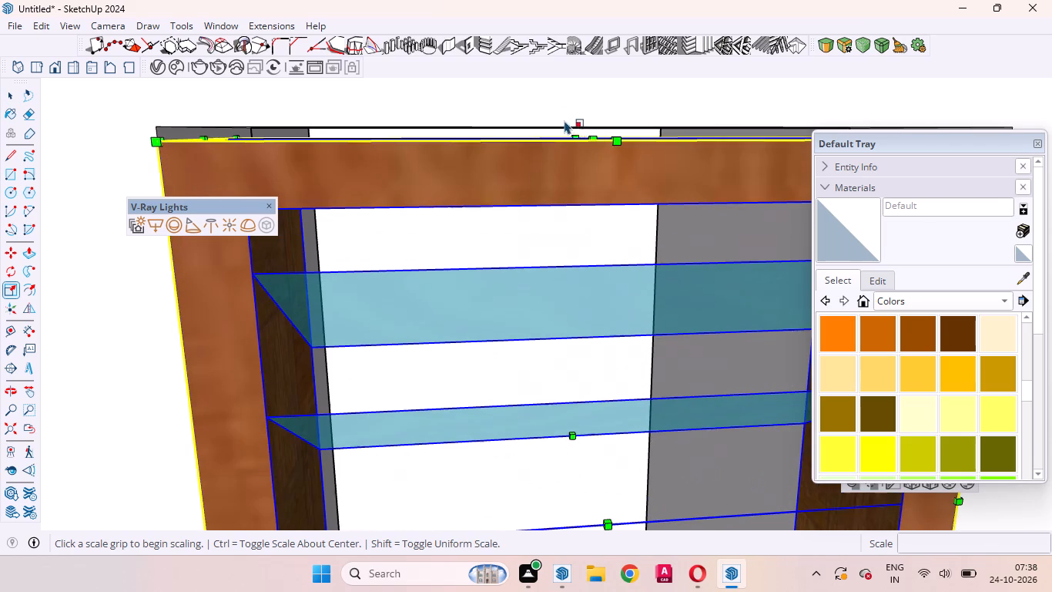
left_click(589, 141)
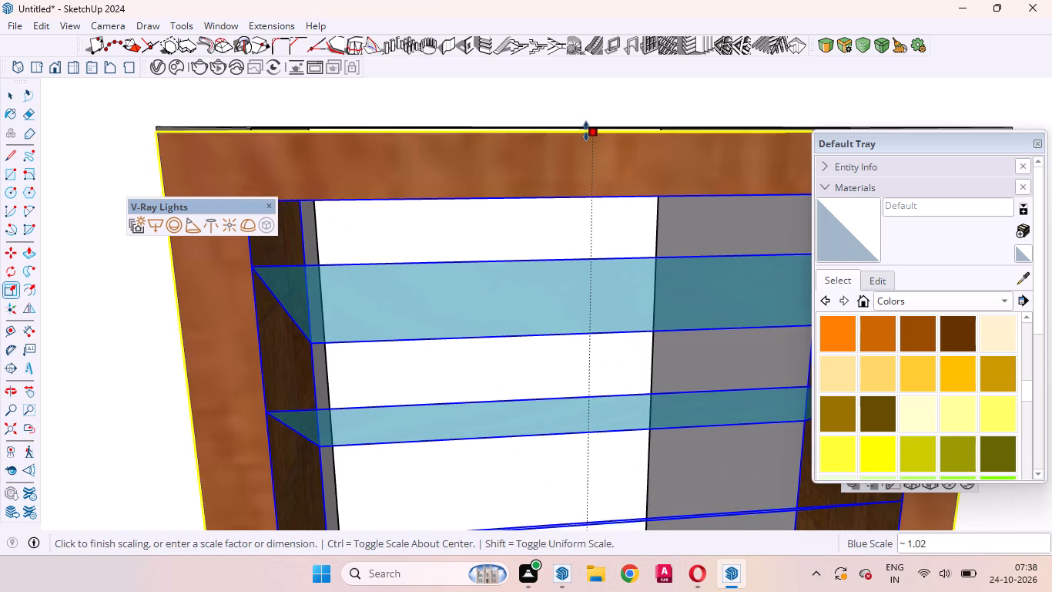
left_click(585, 127)
scroll(553, 215, "down", 10)
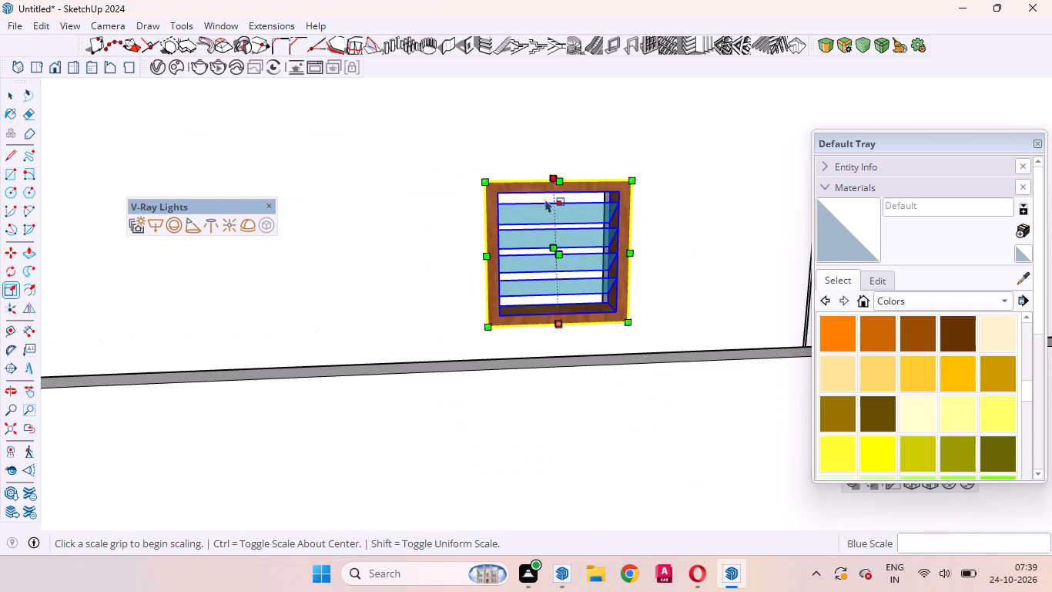
left_click(8, 93)
Move the ventilator about 2 1/8" by its outer bottom corner, deeper into the rear wall's middle opening.
scroll(555, 290, "down", 3)
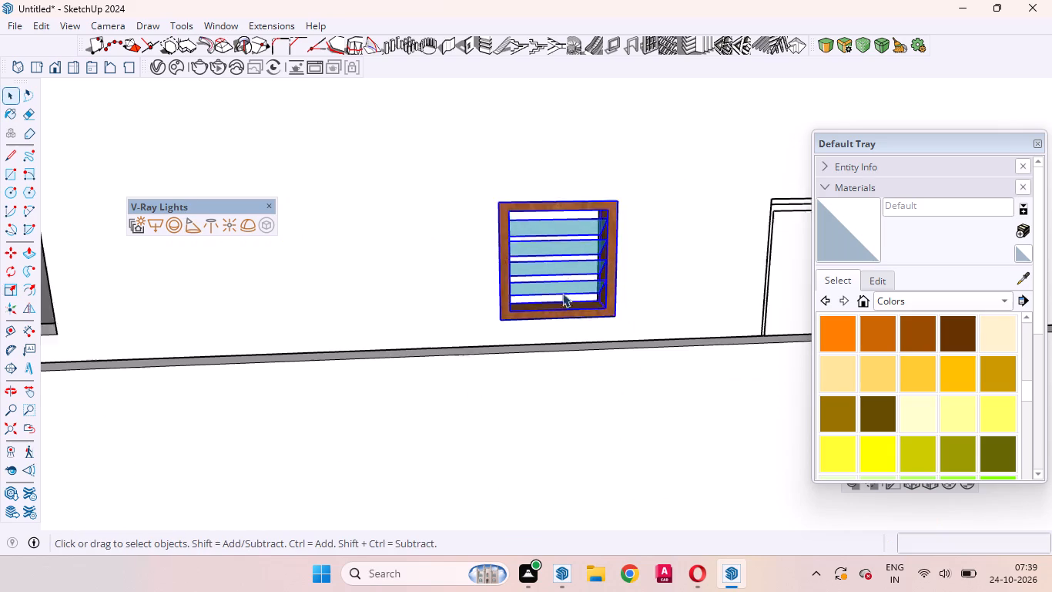
scroll(562, 293, "down", 2)
scroll(590, 292, "up", 1)
middle_click_drag(590, 294, 369, 474)
scroll(383, 389, "up", 5)
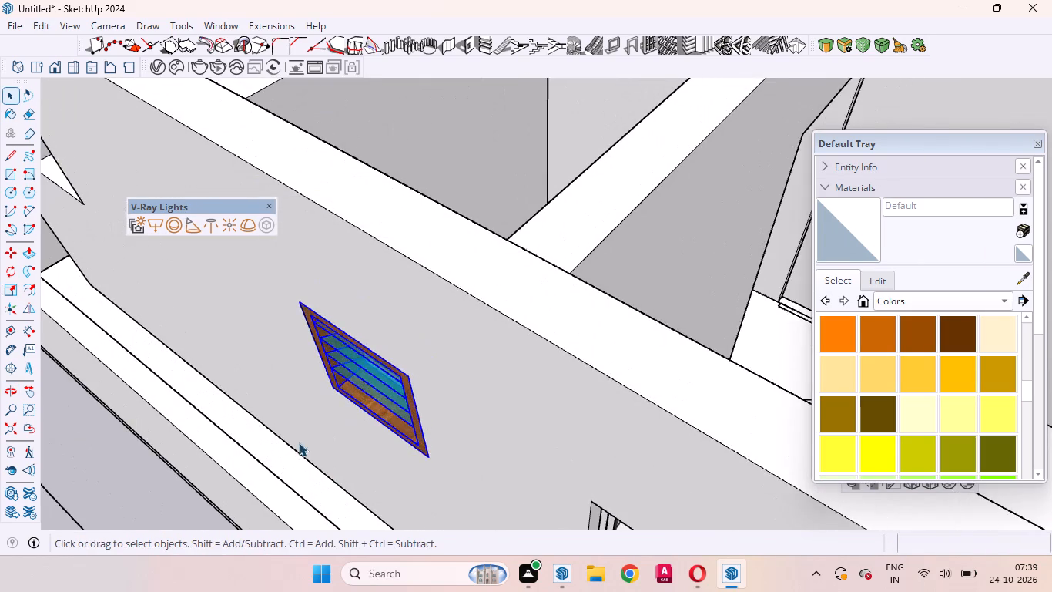
scroll(346, 393, "down", 9)
left_click(193, 443)
scroll(414, 314, "up", 3)
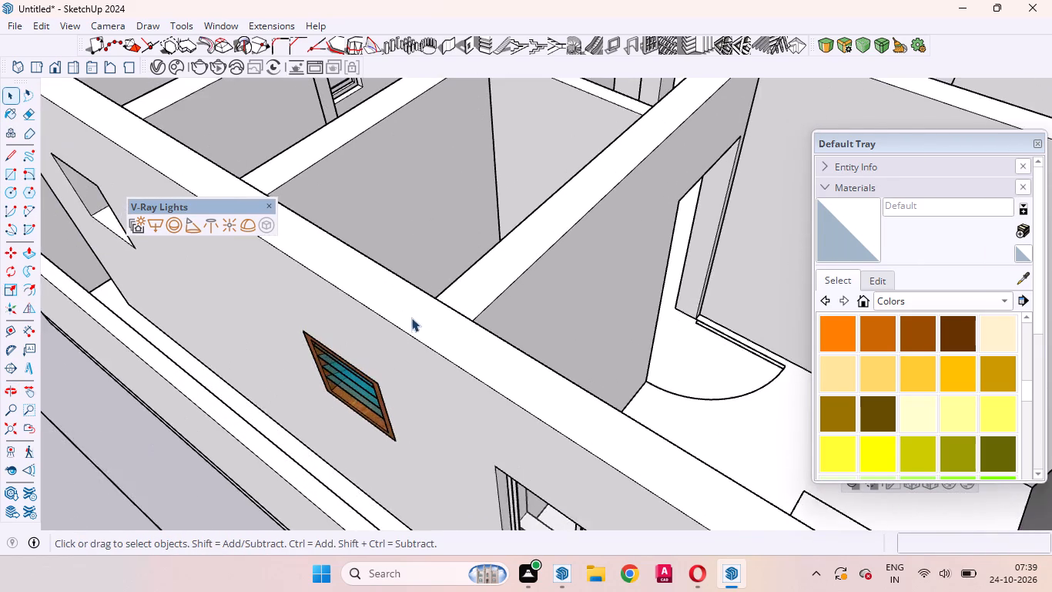
scroll(411, 318, "up", 3)
middle_click_drag(401, 341, 54, 399)
scroll(379, 237, "up", 5)
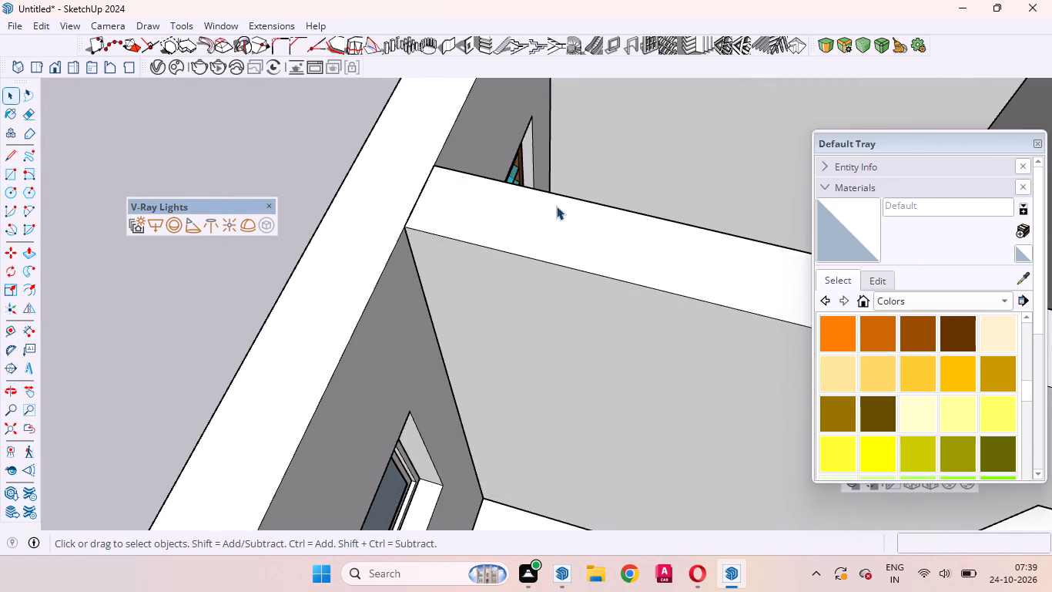
middle_click_drag(556, 214, 908, 271)
scroll(908, 271, "up", 1)
scroll(588, 328, "down", 5)
scroll(501, 351, "up", 11)
scroll(459, 379, "down", 1)
scroll(460, 381, "up", 5)
middle_click_drag(459, 395, 524, 349)
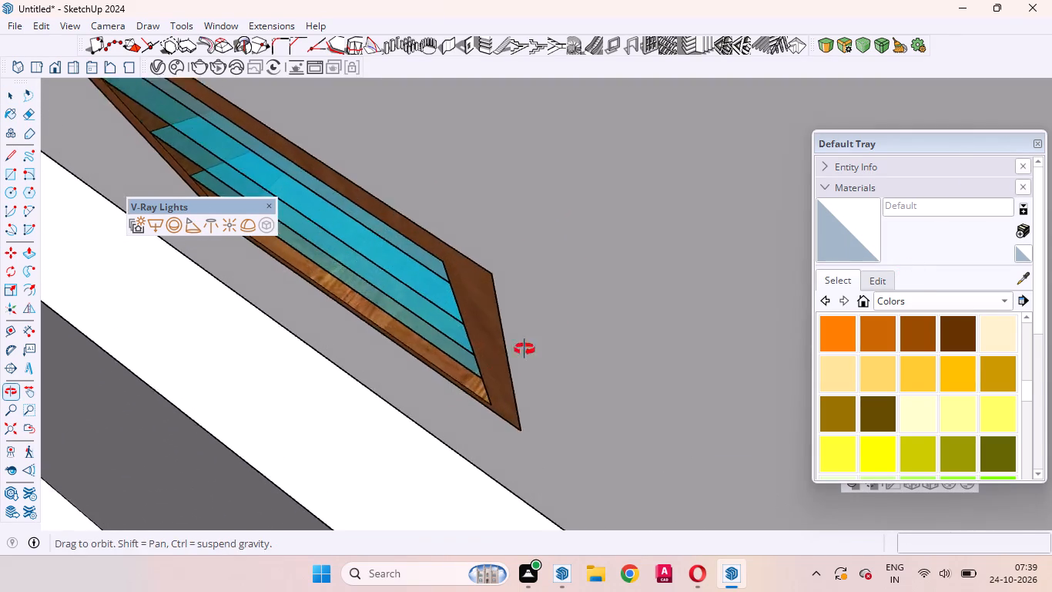
middle_click_drag(524, 349, 597, 280)
left_click(554, 348)
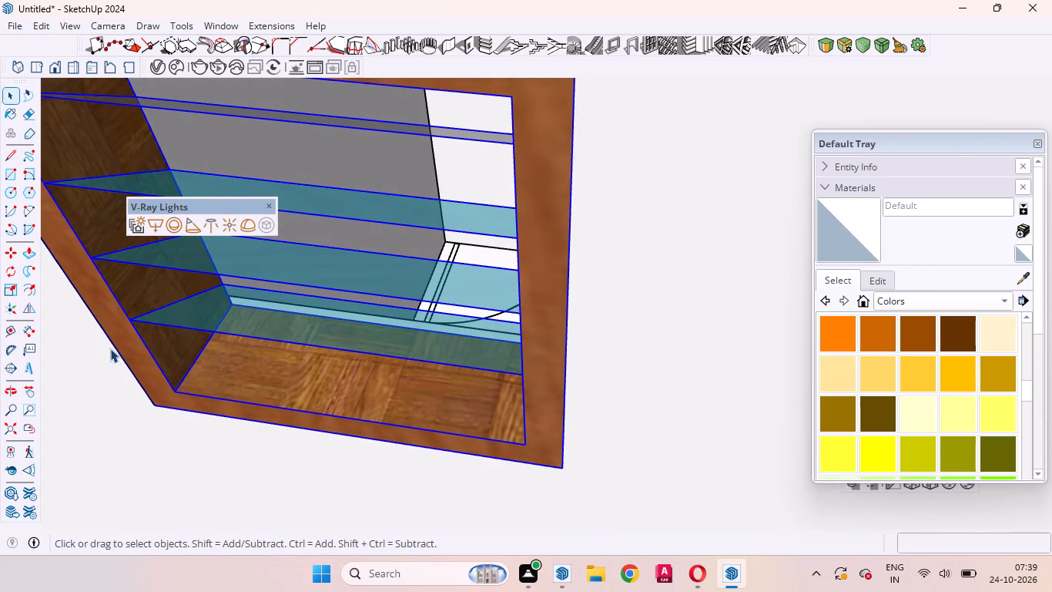
left_click(4, 249)
scroll(509, 463, "up", 4)
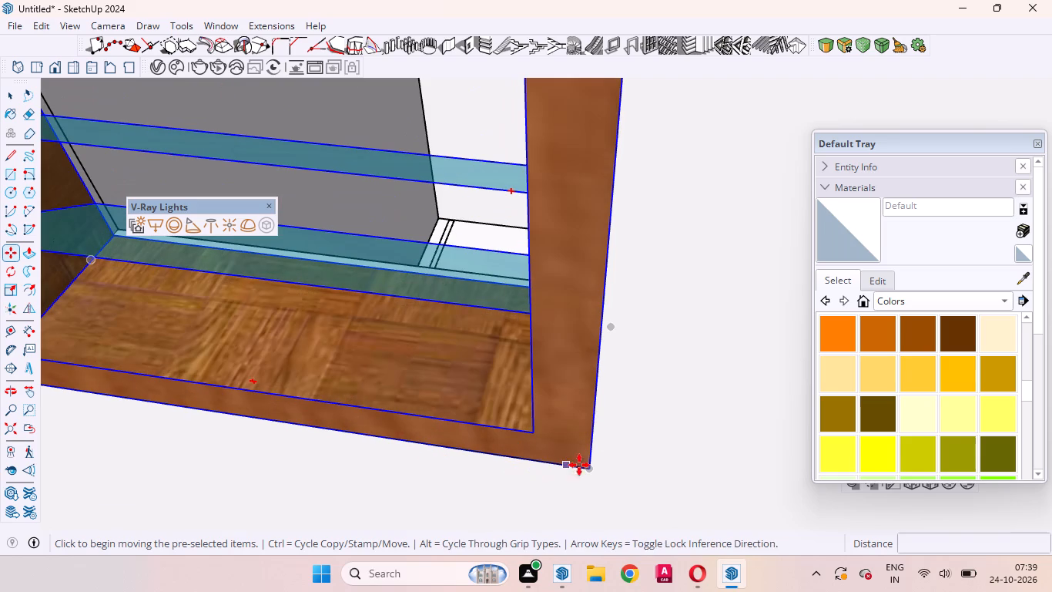
left_click(591, 469)
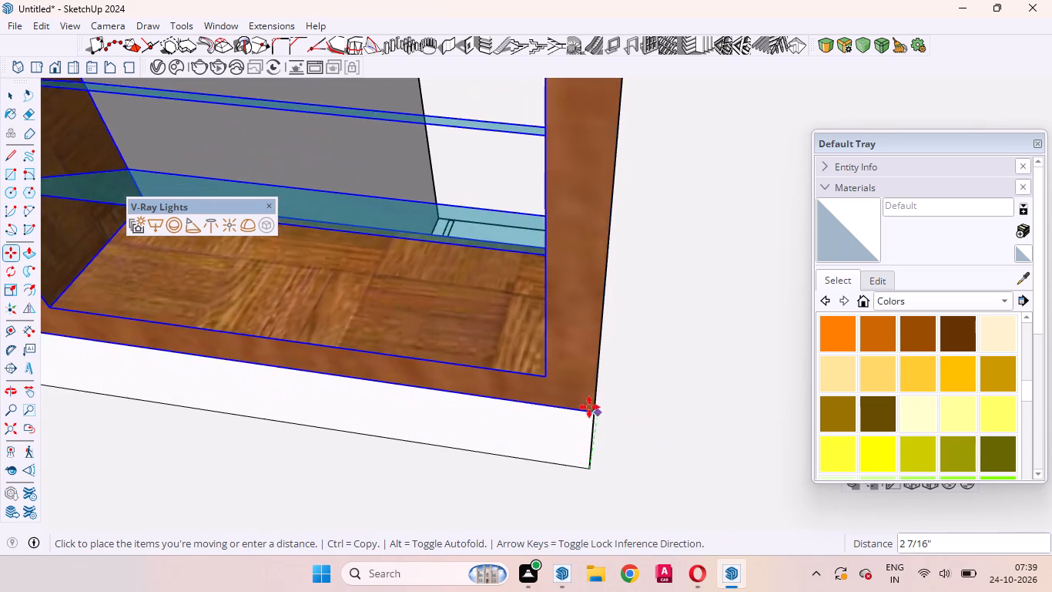
middle_click_drag(570, 462, 783, 431)
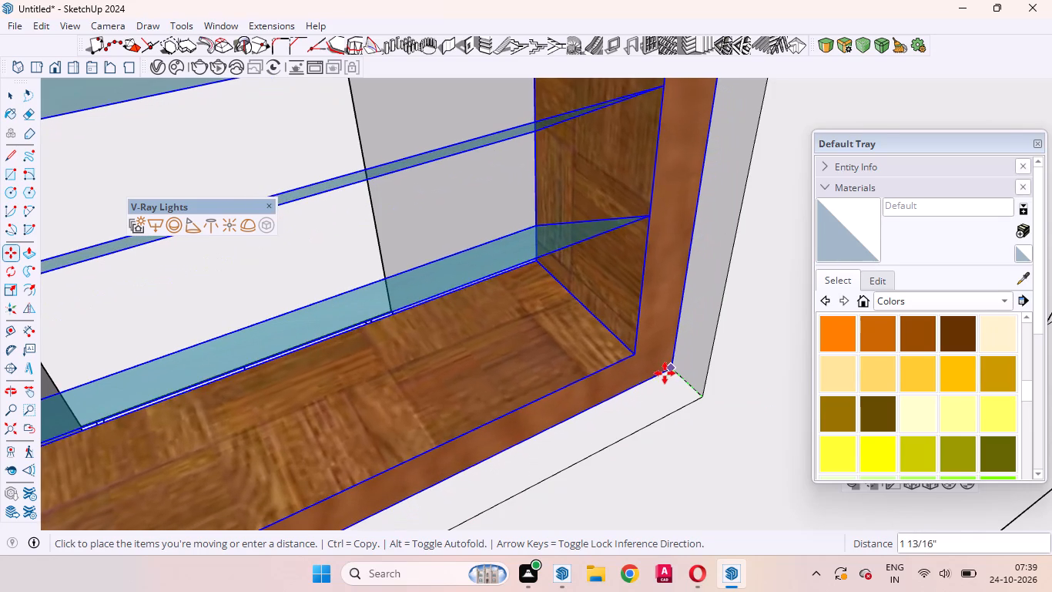
left_click(661, 370)
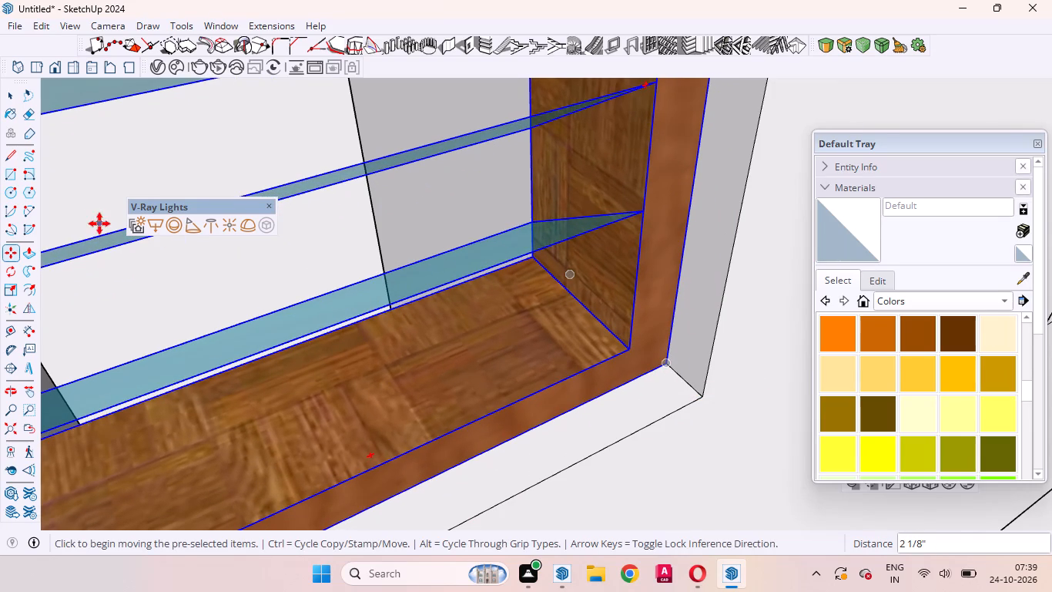
left_click(9, 96)
Copy the ventilator about 9' 7/16" along the rear wall into the empty opening, matching its bottom corner to the opening's.
scroll(467, 281, "down", 11)
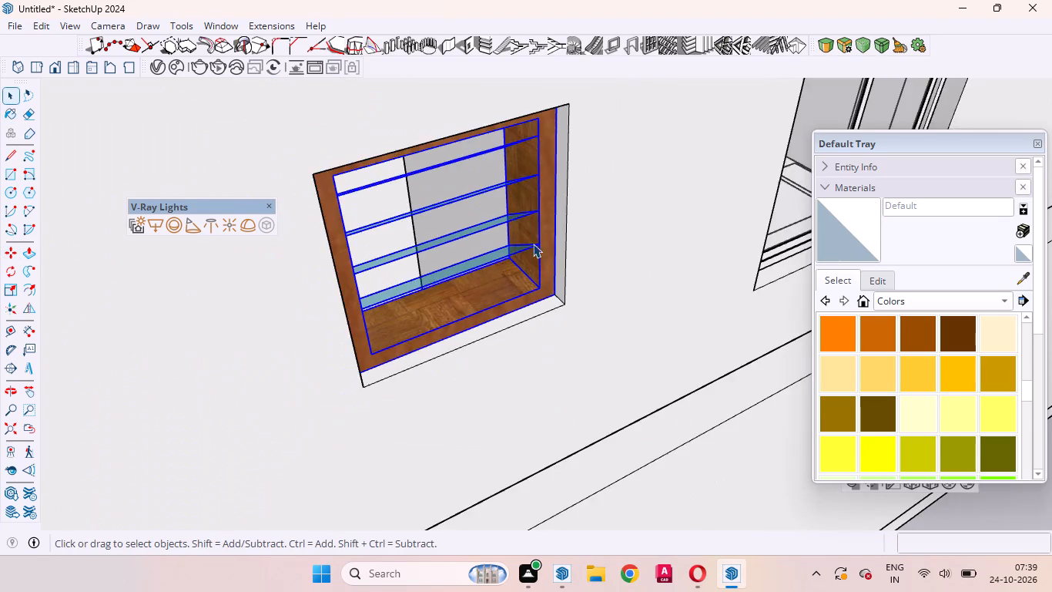
middle_click_drag(536, 266, 437, 211)
scroll(480, 245, "up", 4)
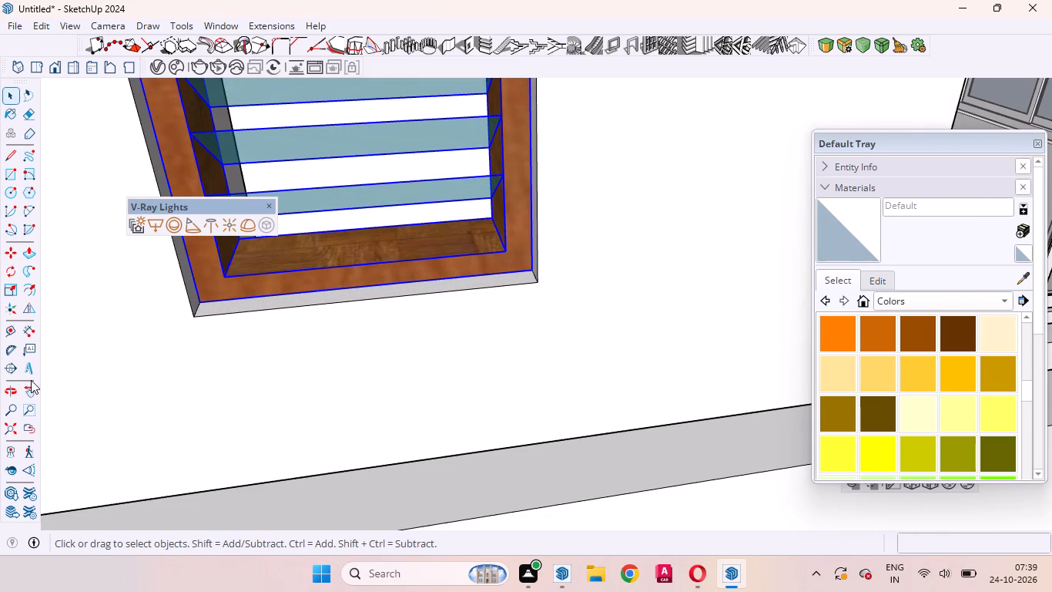
left_click(9, 251)
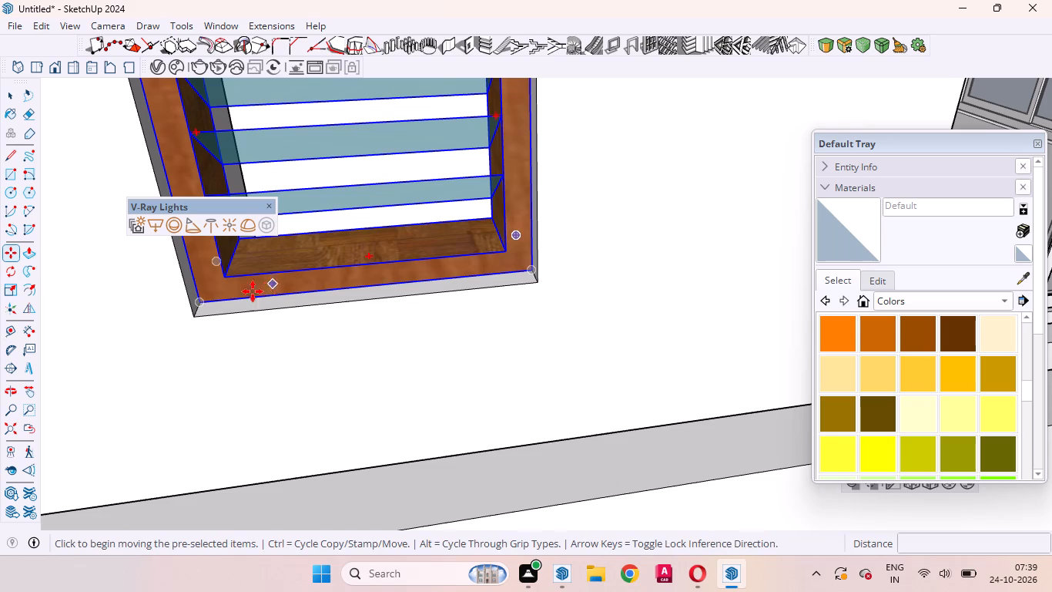
left_click(203, 298)
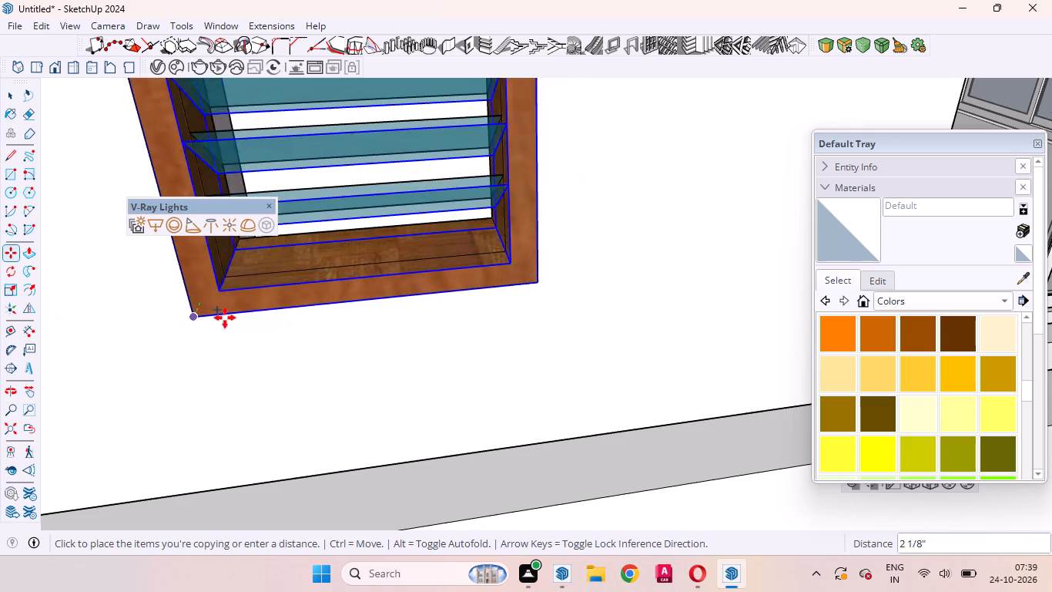
scroll(357, 319, "down", 20)
scroll(357, 319, "down", 3)
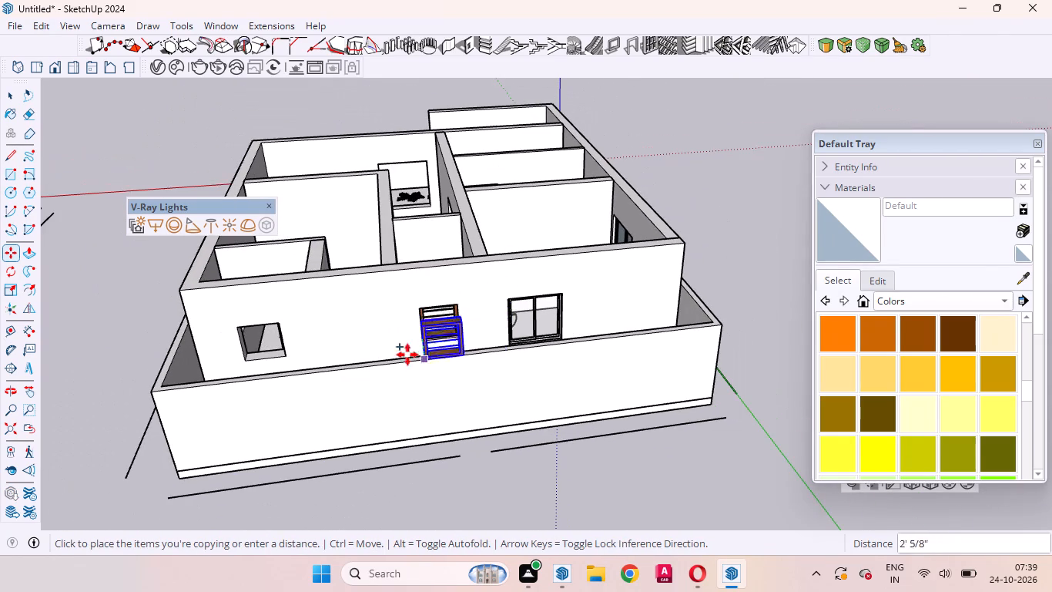
scroll(256, 350, "up", 10)
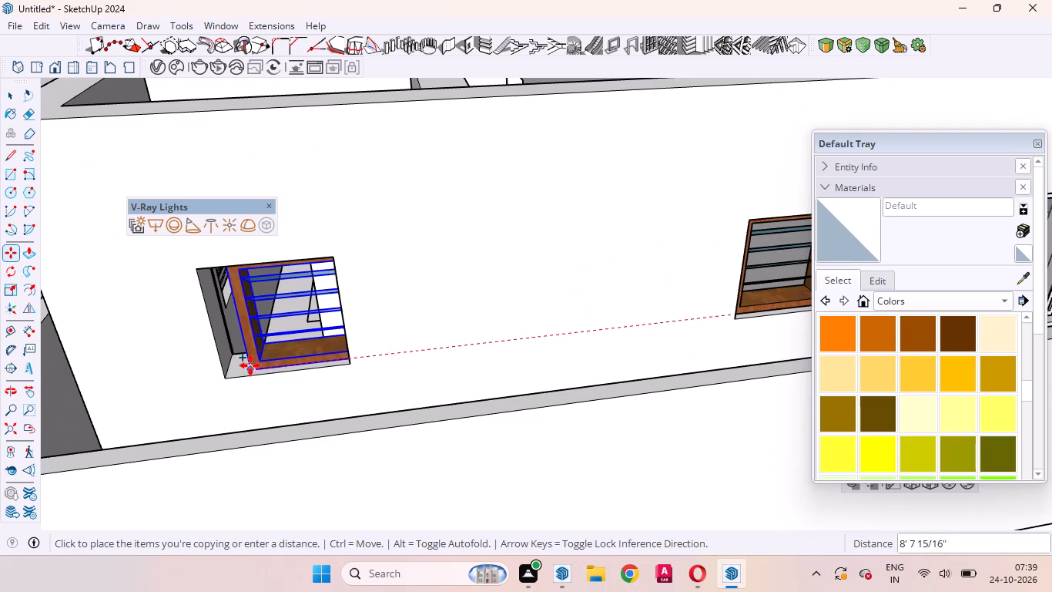
left_click(229, 368)
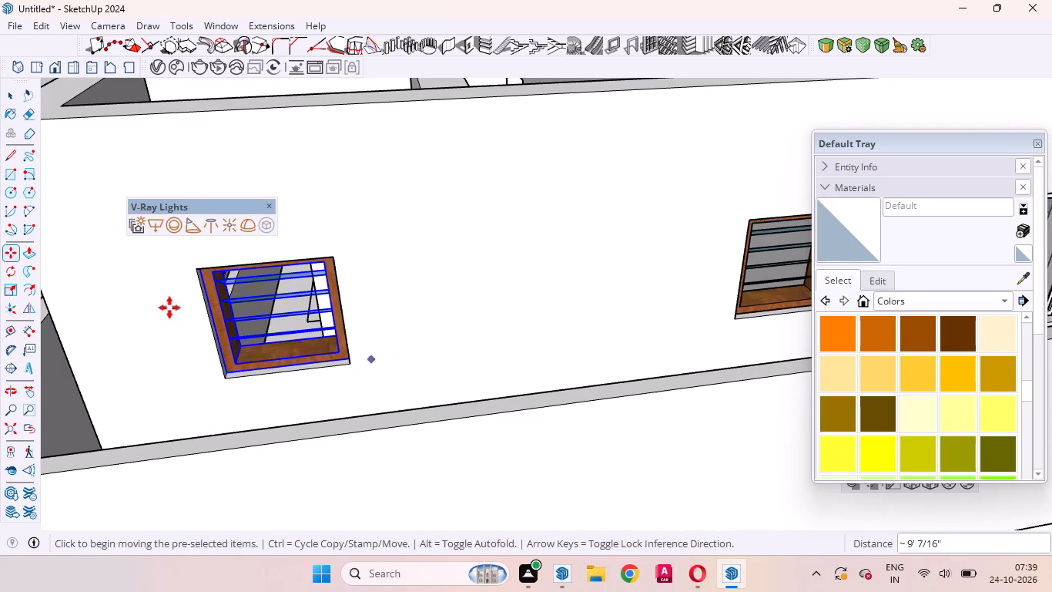
scroll(238, 335, "up", 15)
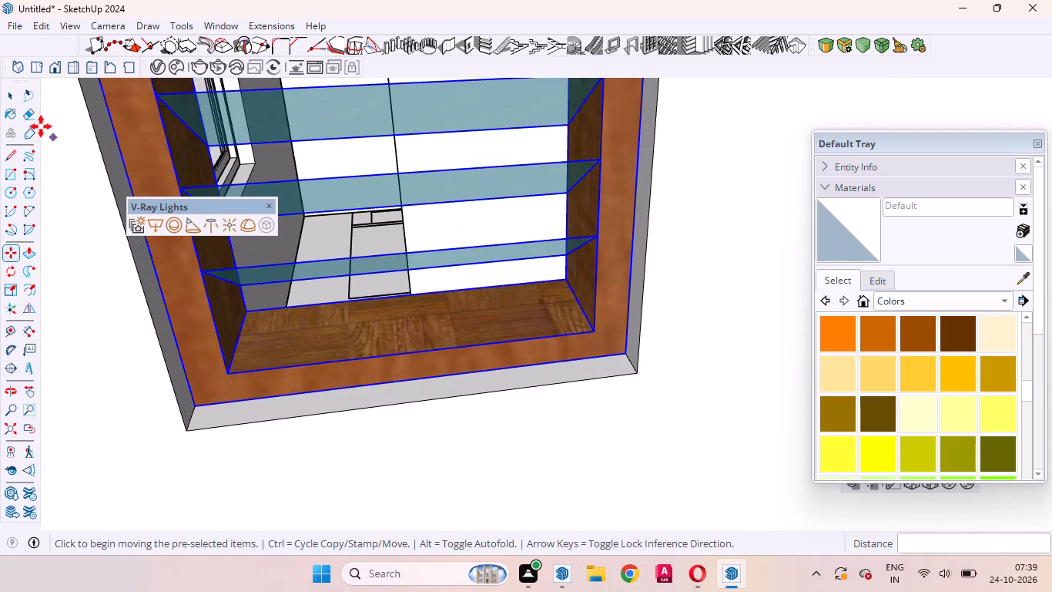
left_click(8, 96)
scroll(414, 326, "down", 18)
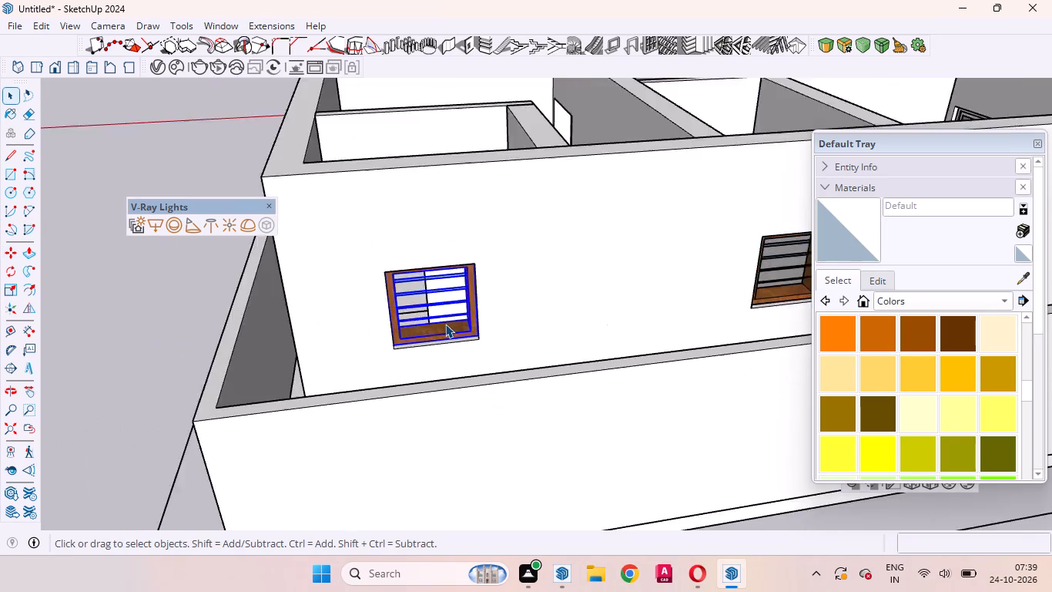
scroll(445, 324, "down", 10)
left_click(600, 445)
Examine the house's walls, openings and installed windows from outside and inside on all sides.
middle_click_drag(448, 380, 766, 386)
scroll(520, 369, "up", 14)
middle_click_drag(531, 335, 955, 439)
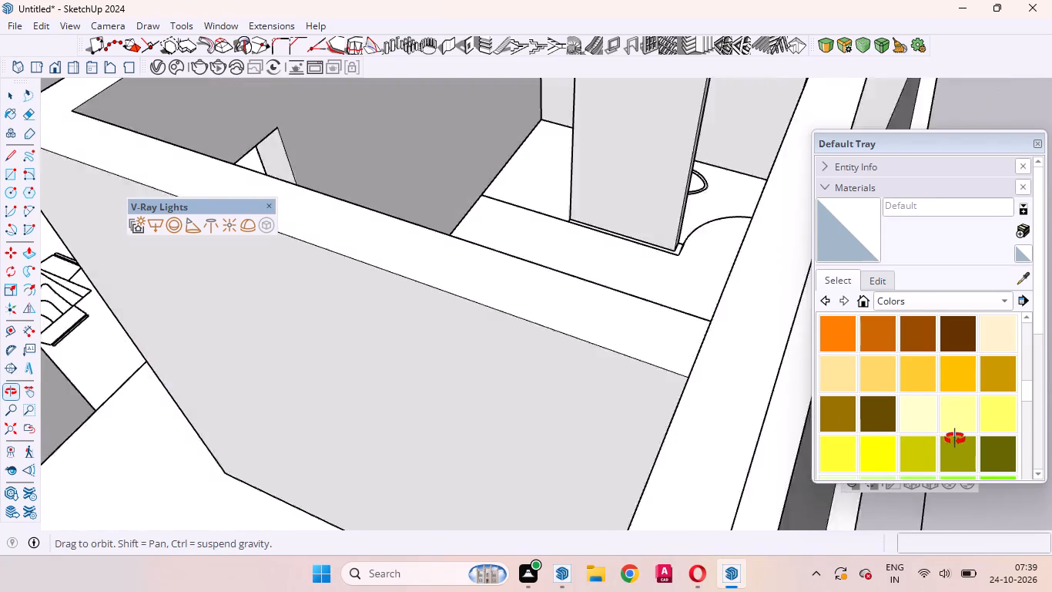
middle_click_drag(955, 439, 956, 439)
scroll(636, 385, "down", 15)
scroll(610, 391, "up", 6)
middle_click_drag(615, 435, 772, 418)
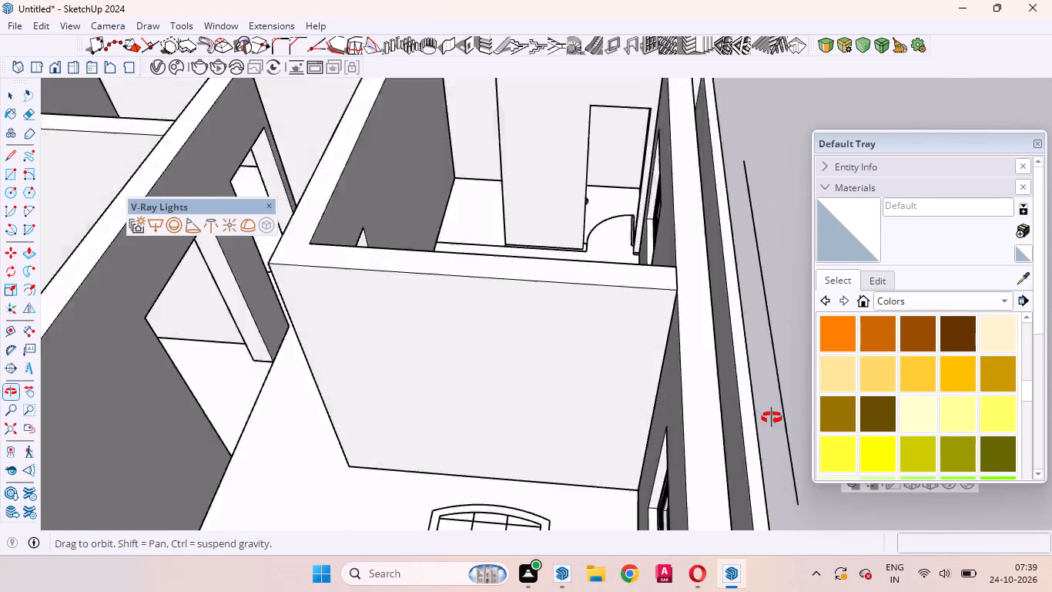
middle_click_drag(772, 418, 844, 368)
scroll(581, 392, "down", 5)
middle_click_drag(602, 414, 742, 369)
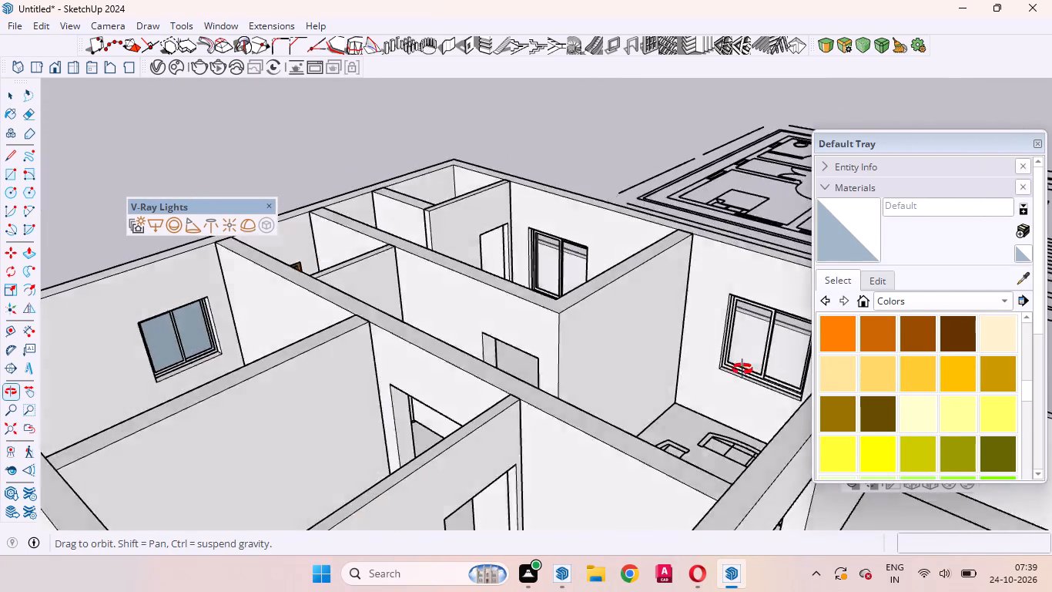
middle_click_drag(742, 369, 233, 334)
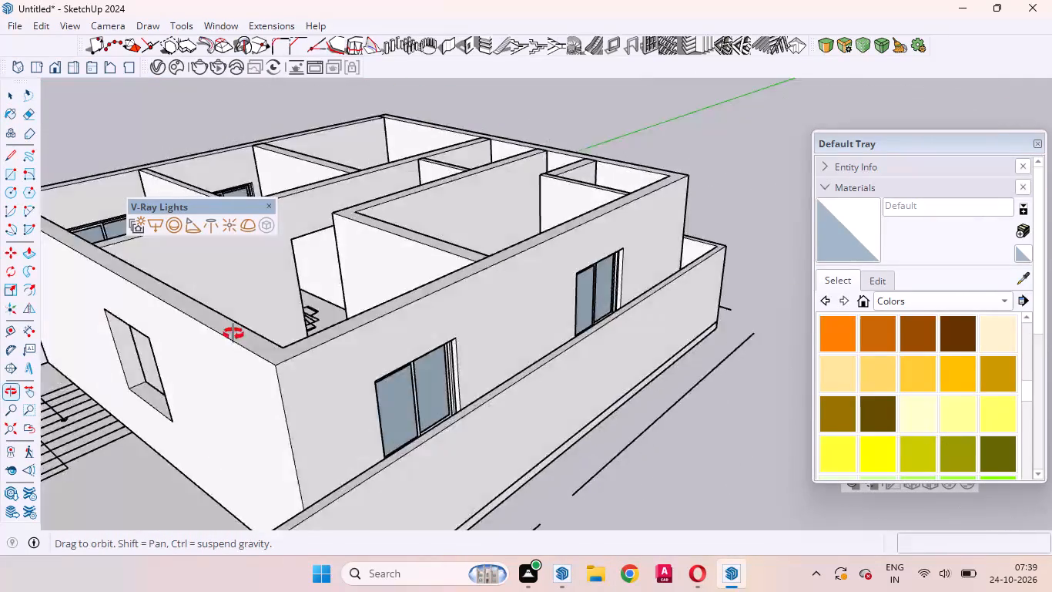
middle_click_drag(233, 334, 162, 337)
scroll(276, 312, "up", 13)
middle_click_drag(350, 344, 333, 365)
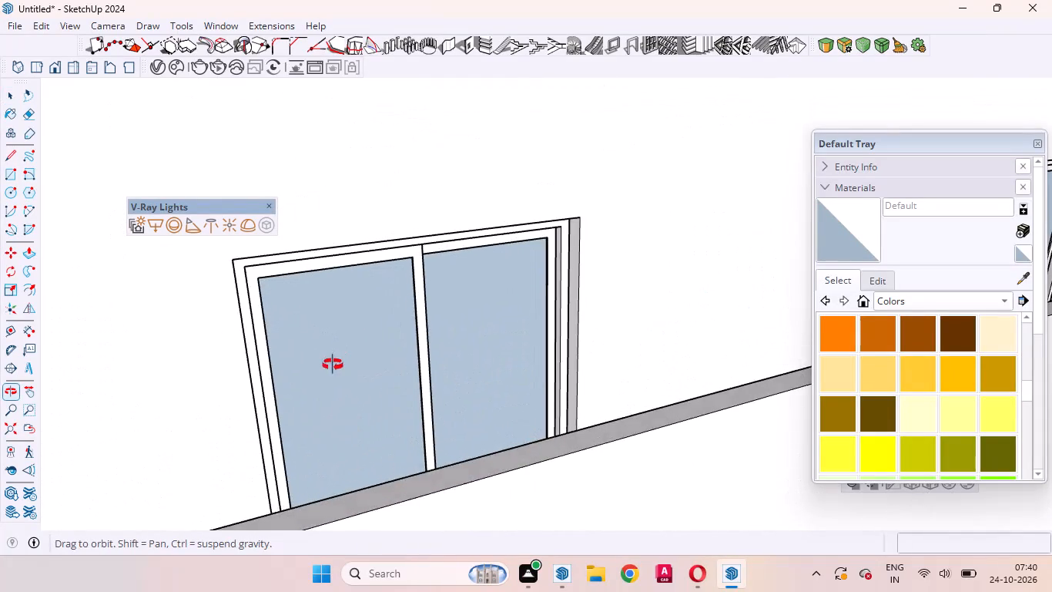
middle_click_drag(333, 365, 179, 400)
scroll(402, 322, "down", 16)
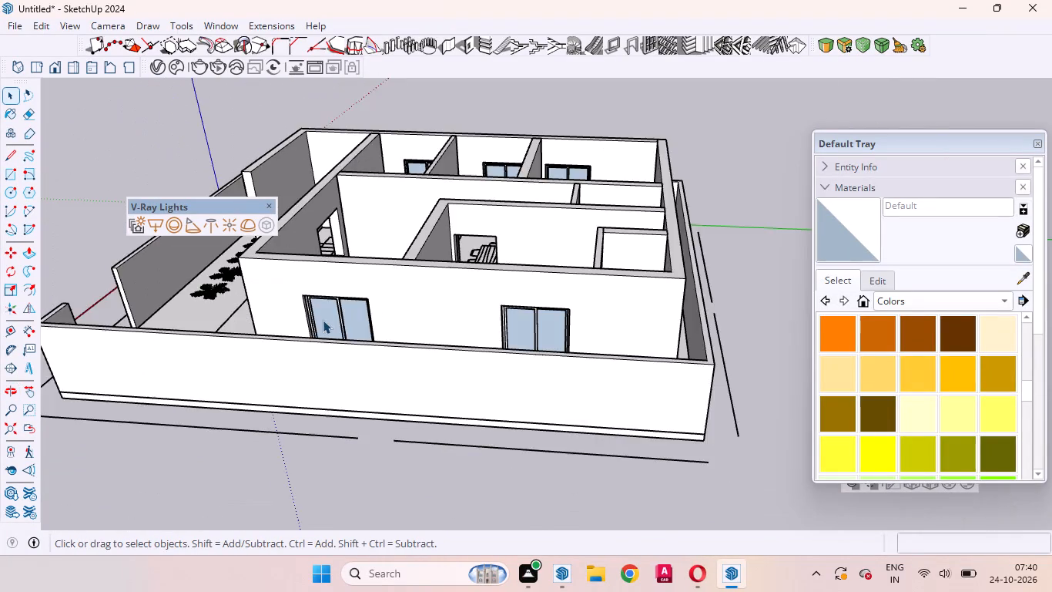
middle_click_drag(293, 323, 591, 311)
scroll(297, 325, "up", 1)
middle_click_drag(330, 325, 571, 334)
middle_click_drag(515, 364, 481, 450)
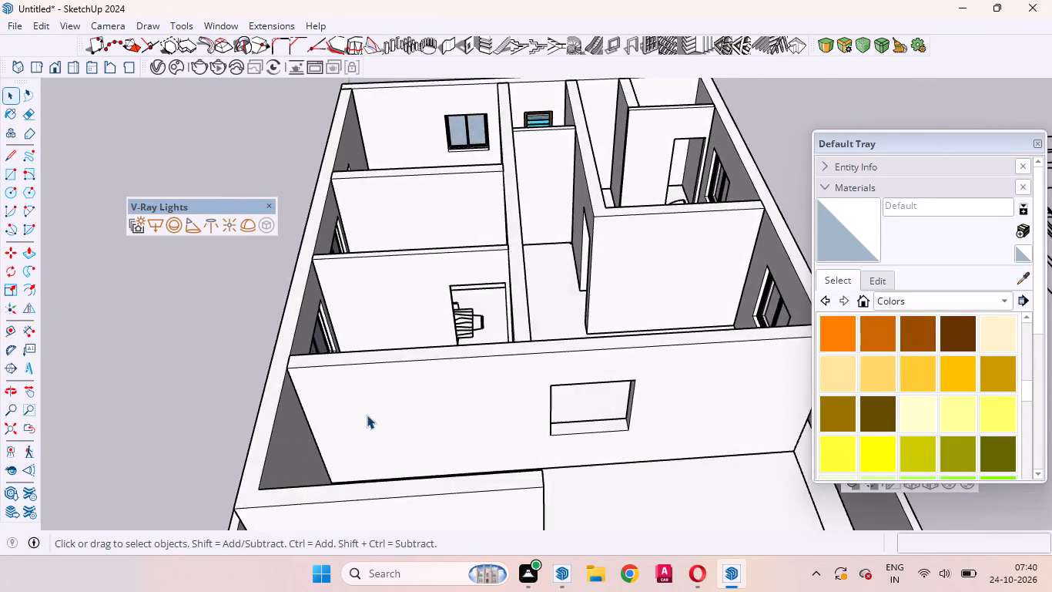
scroll(366, 414, "down", 8)
scroll(546, 361, "up", 5)
middle_click_drag(605, 362, 246, 265)
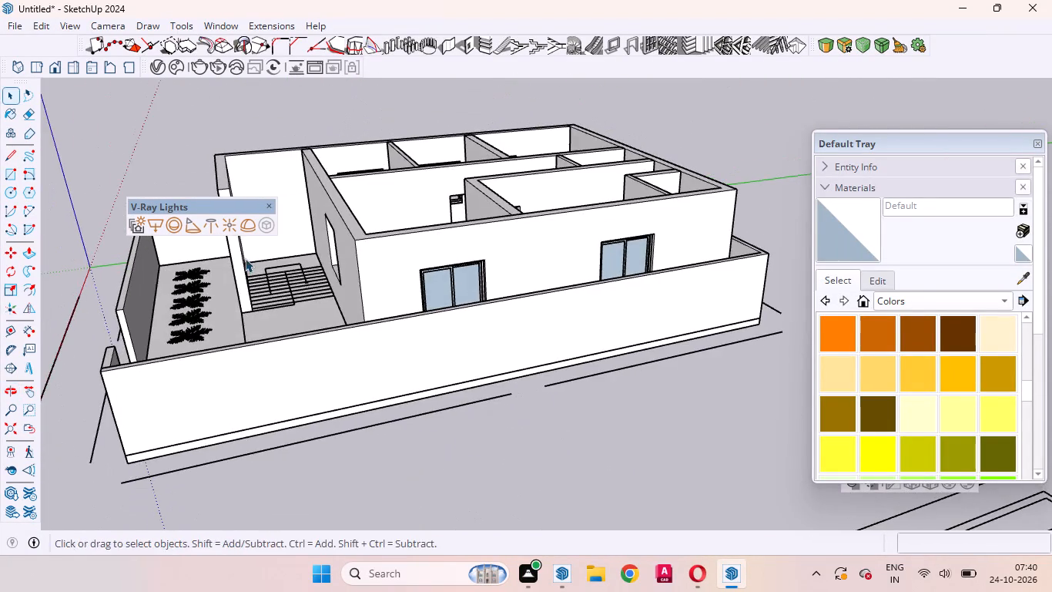
middle_click_drag(311, 261, 705, 329)
scroll(316, 272, "up", 1)
middle_click_drag(454, 328, 656, 301)
scroll(657, 301, "down", 1)
scroll(477, 385, "up", 5)
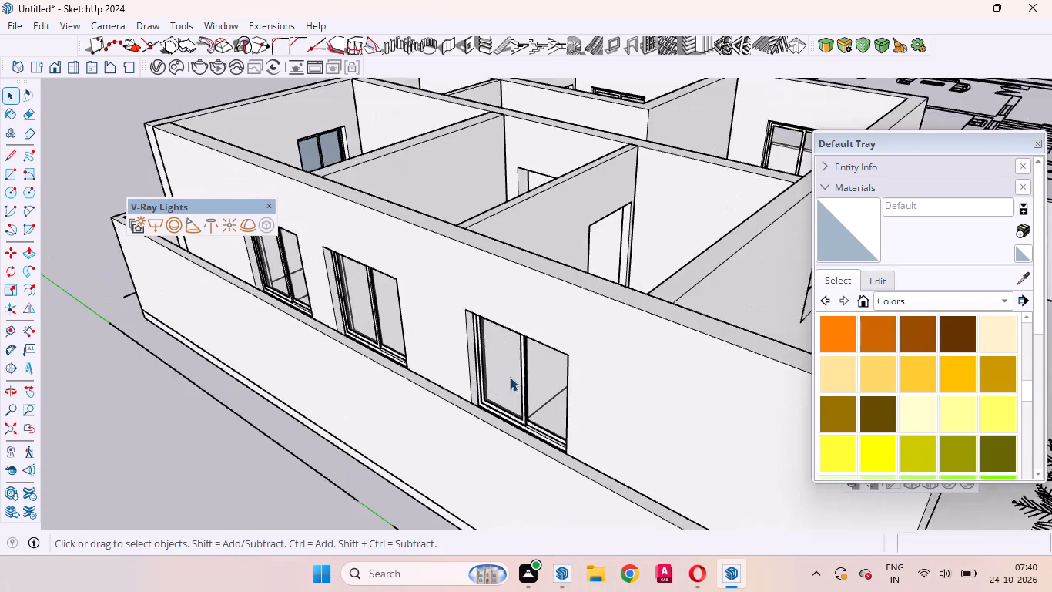
scroll(510, 377, "up", 3)
middle_click_drag(494, 409, 0, 462)
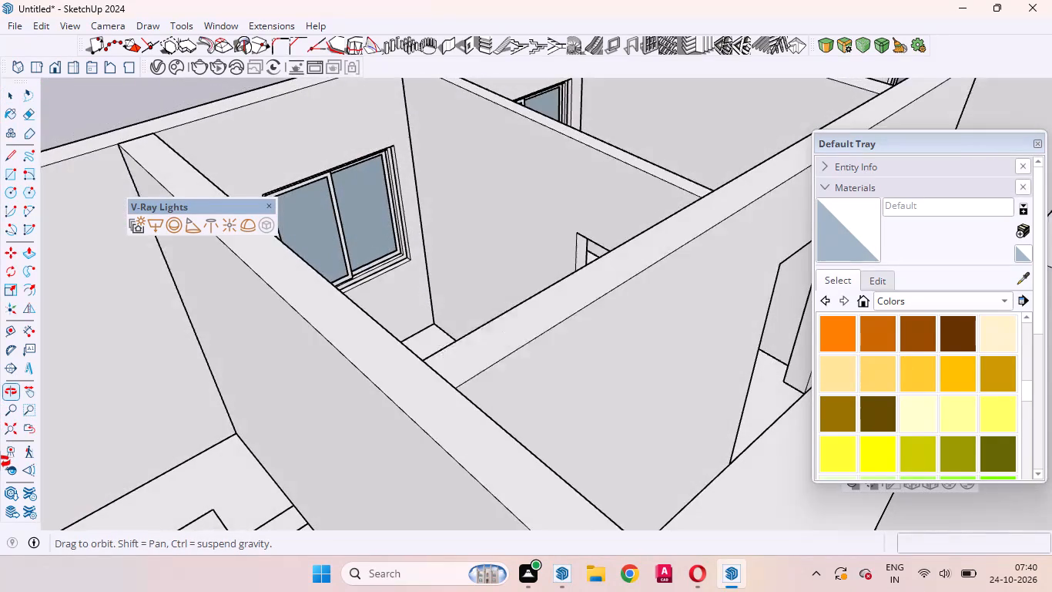
middle_click_drag(0, 462, 0, 464)
scroll(335, 302, "up", 4)
scroll(337, 304, "down", 9)
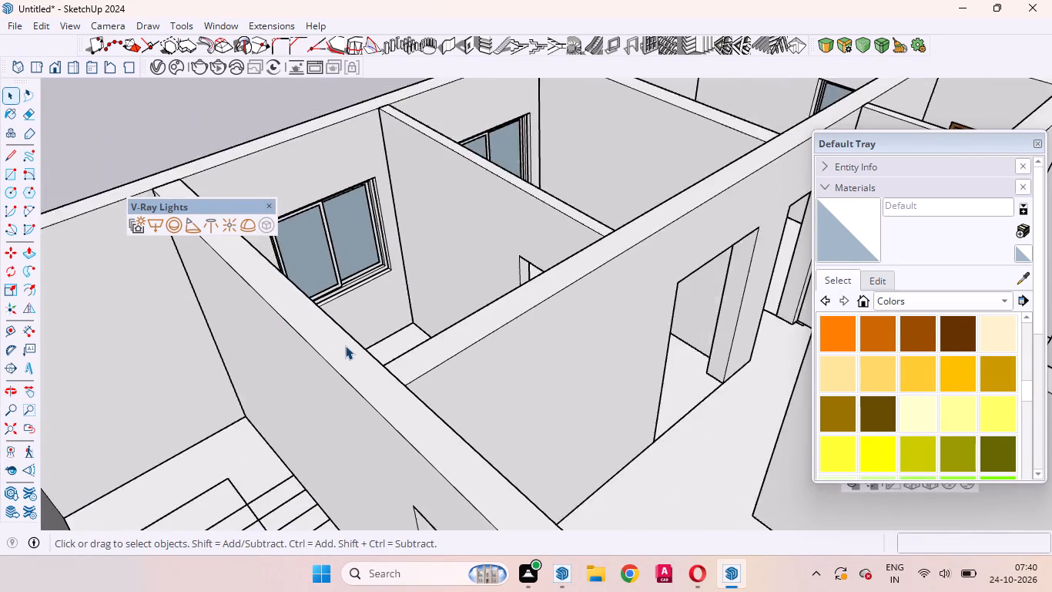
Flip the sliding window nearest the front on the three-window side wall about the plane parallel to the wall.
middle_click_drag(388, 347, 852, 321)
scroll(388, 348, "up", 1)
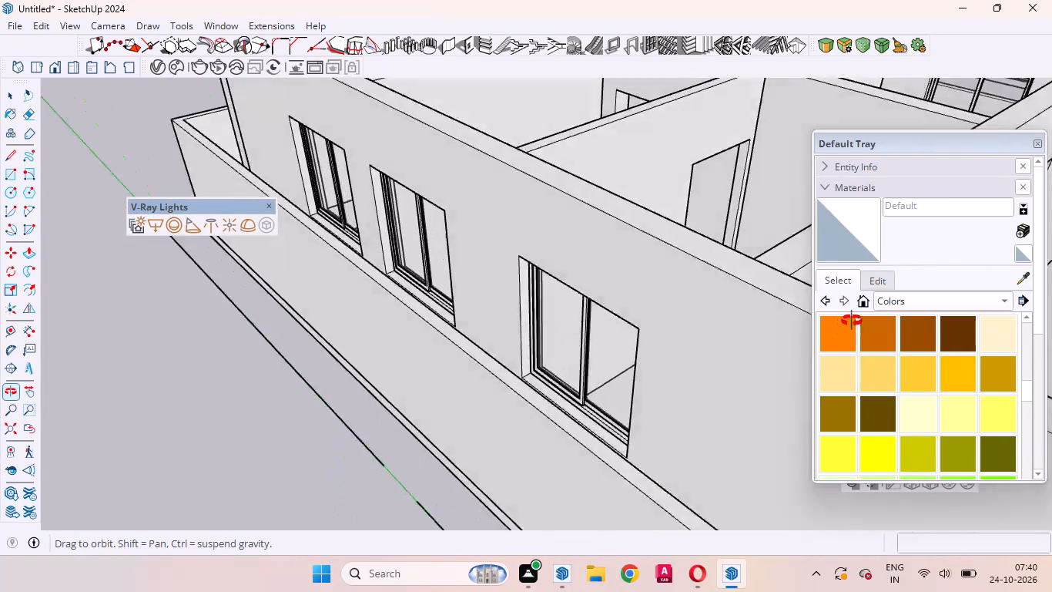
middle_click_drag(852, 321, 859, 318)
scroll(628, 358, "up", 5)
middle_click_drag(596, 365, 694, 332)
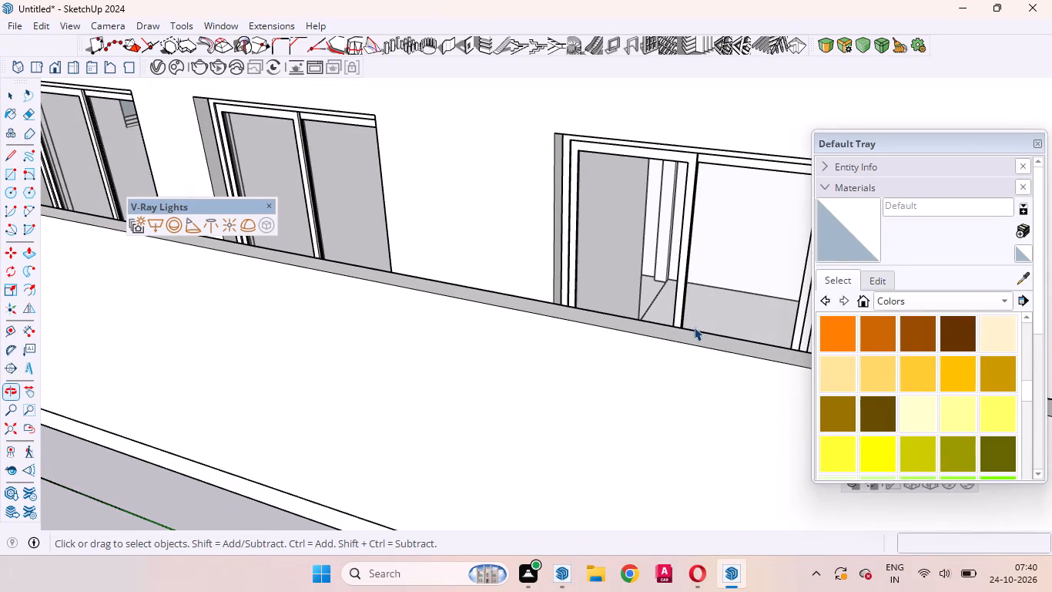
left_click(683, 267)
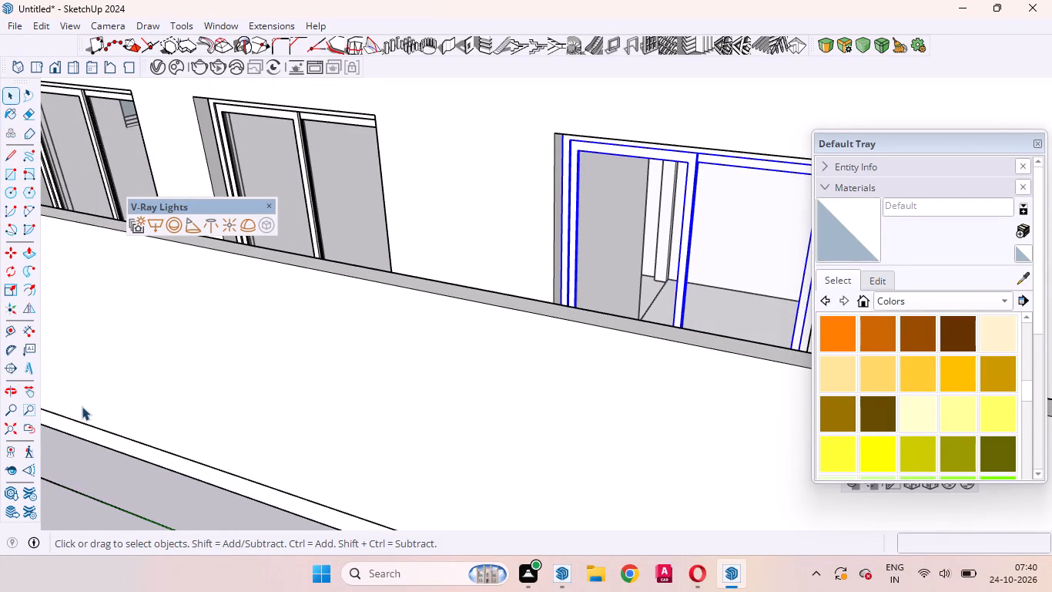
left_click(27, 304)
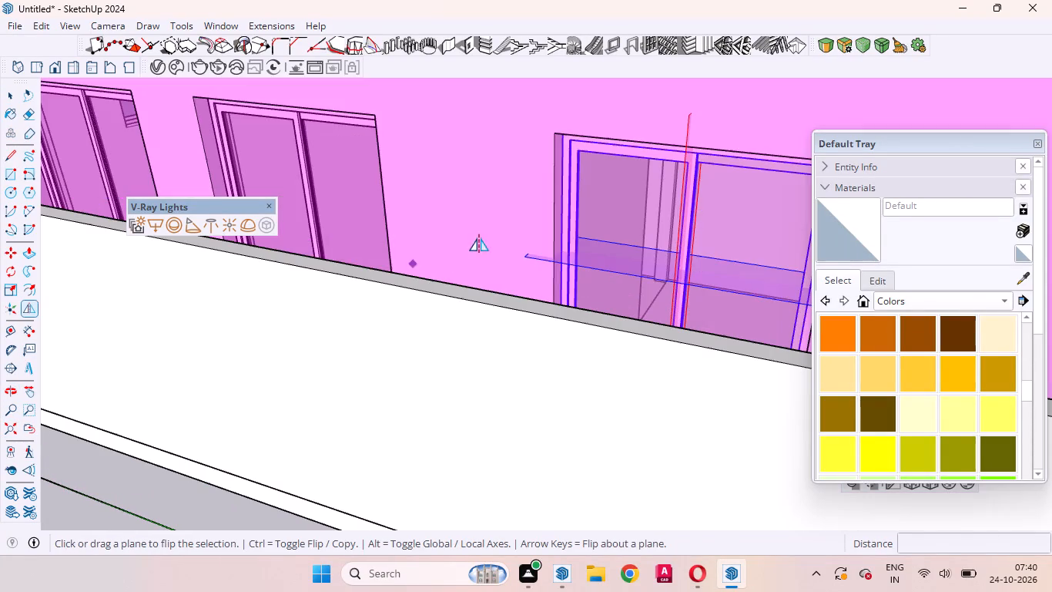
left_click(736, 213)
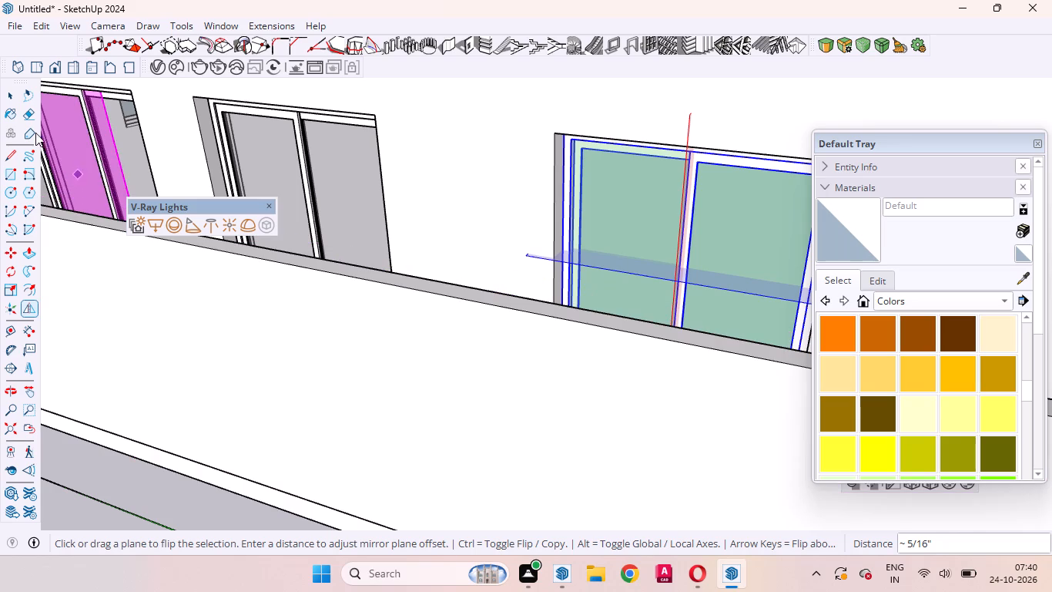
Flip the middle sliding window on the three-window side wall about the plane parallel to the wall.
left_click(15, 98)
scroll(409, 261, "down", 9)
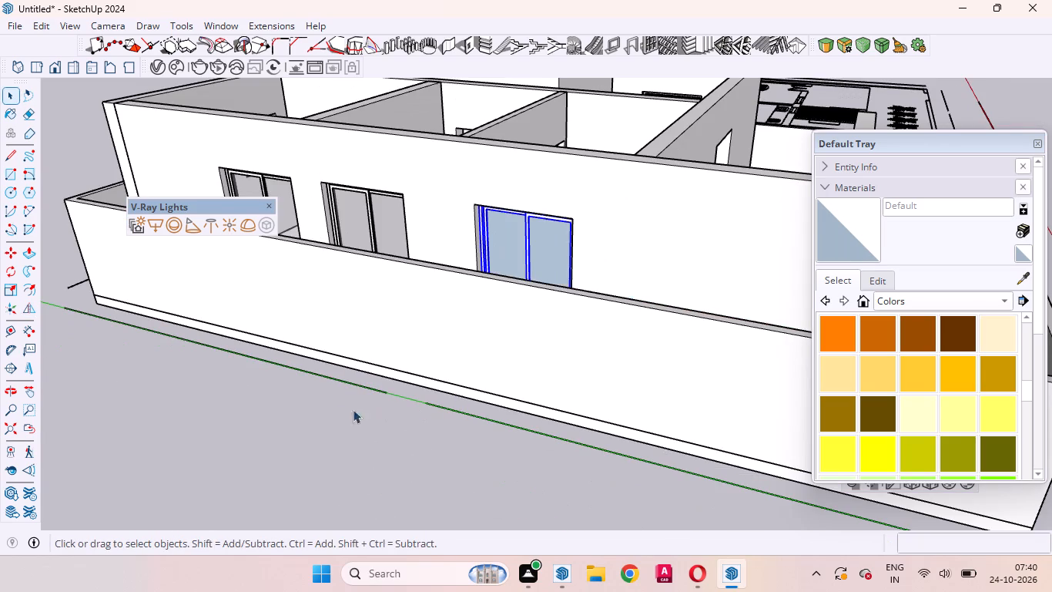
left_click(342, 412)
scroll(489, 241, "up", 8)
middle_click_drag(608, 284, 0, 346)
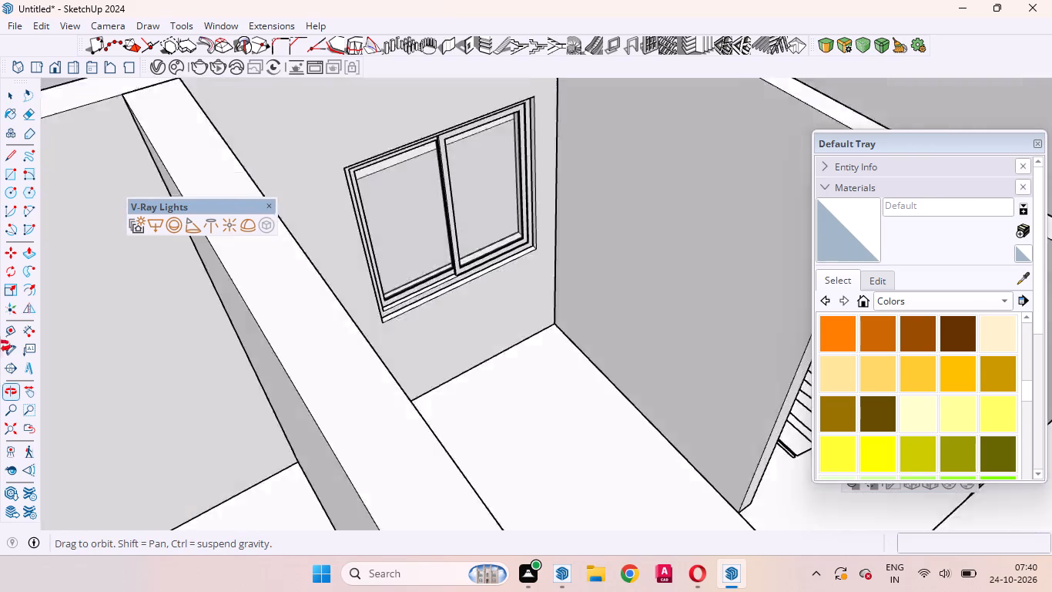
middle_click_drag(0, 346, 801, 326)
scroll(802, 326, "up", 1)
scroll(582, 328, "down", 9)
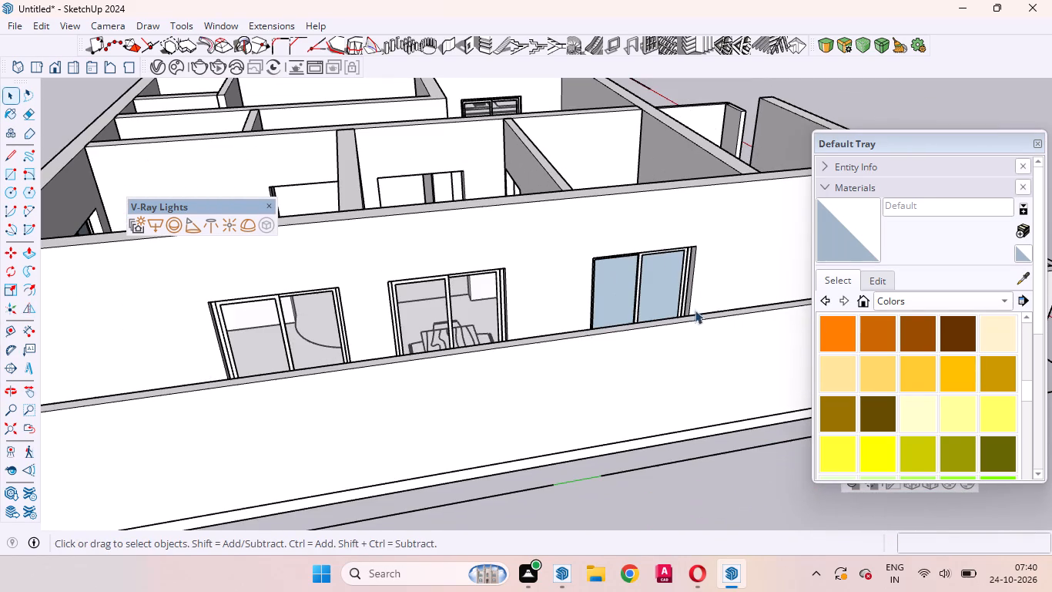
left_click(452, 326)
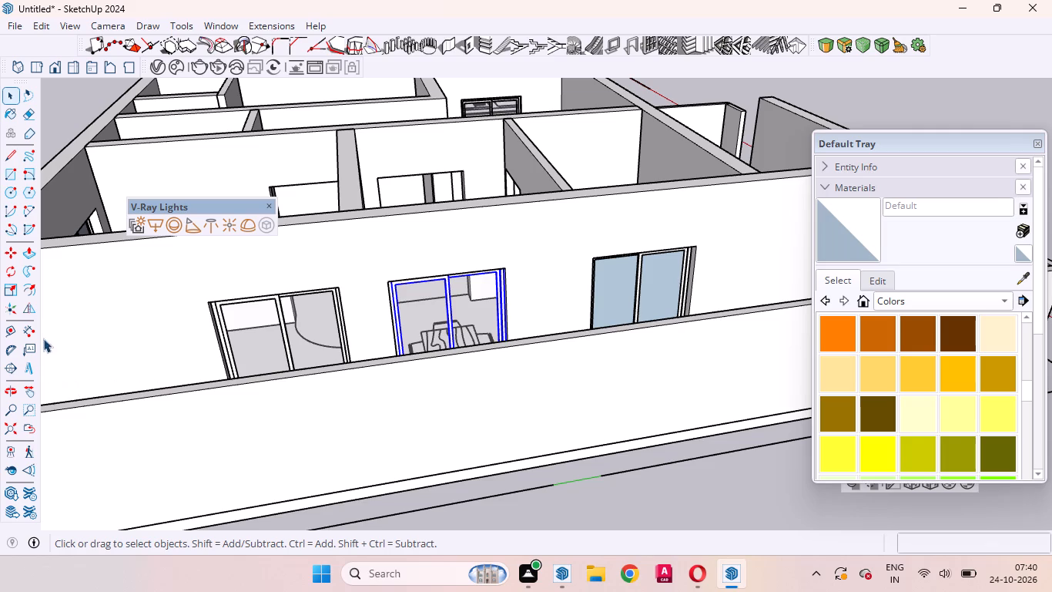
left_click(30, 310)
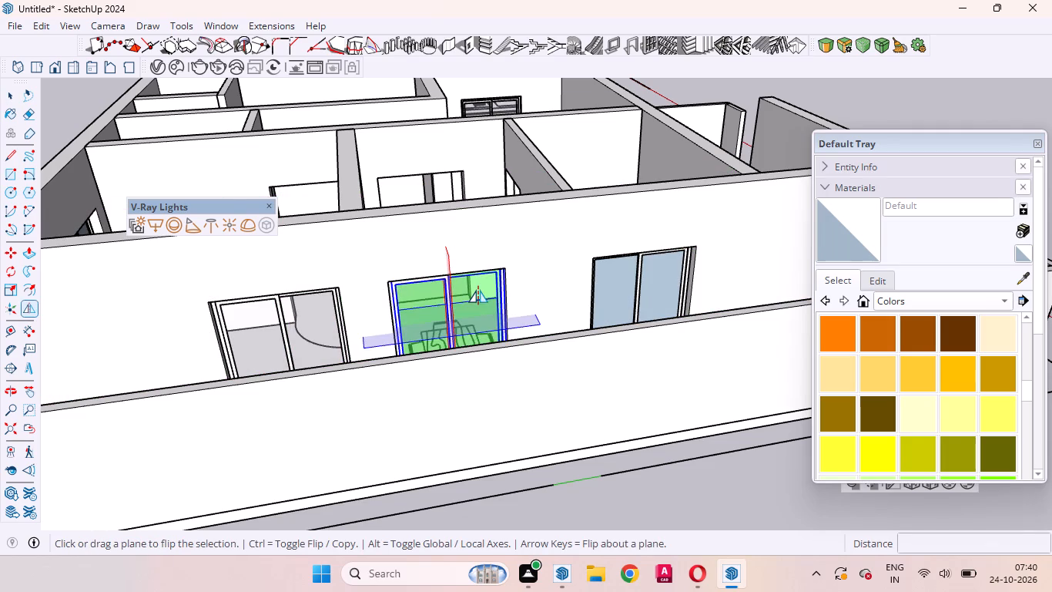
left_click(478, 290)
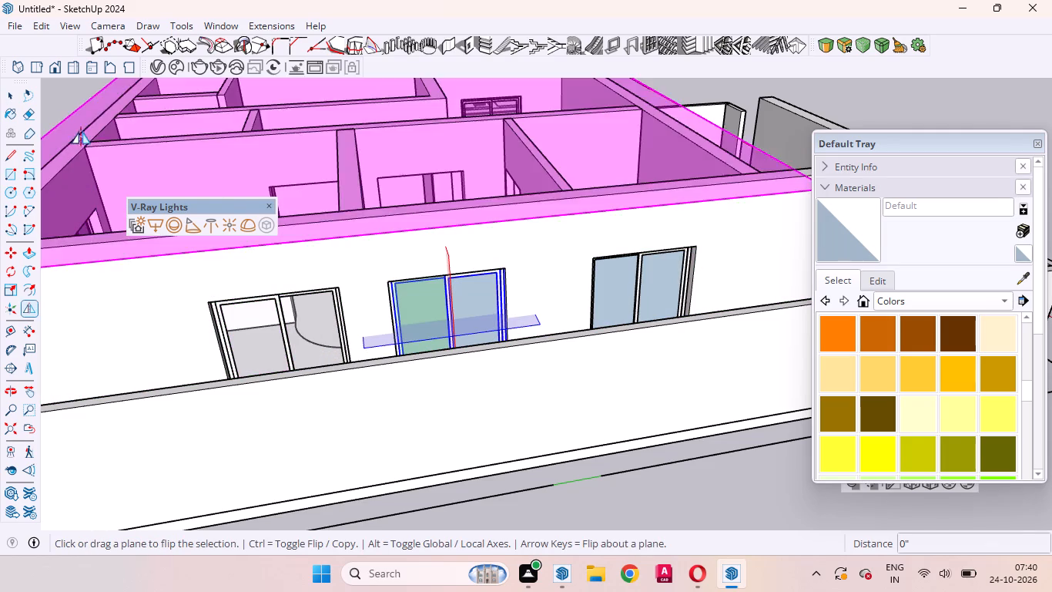
Flip the sliding window nearest the rear on the three-window side wall about the plane parallel to the wall.
left_click(8, 95)
left_click(287, 344)
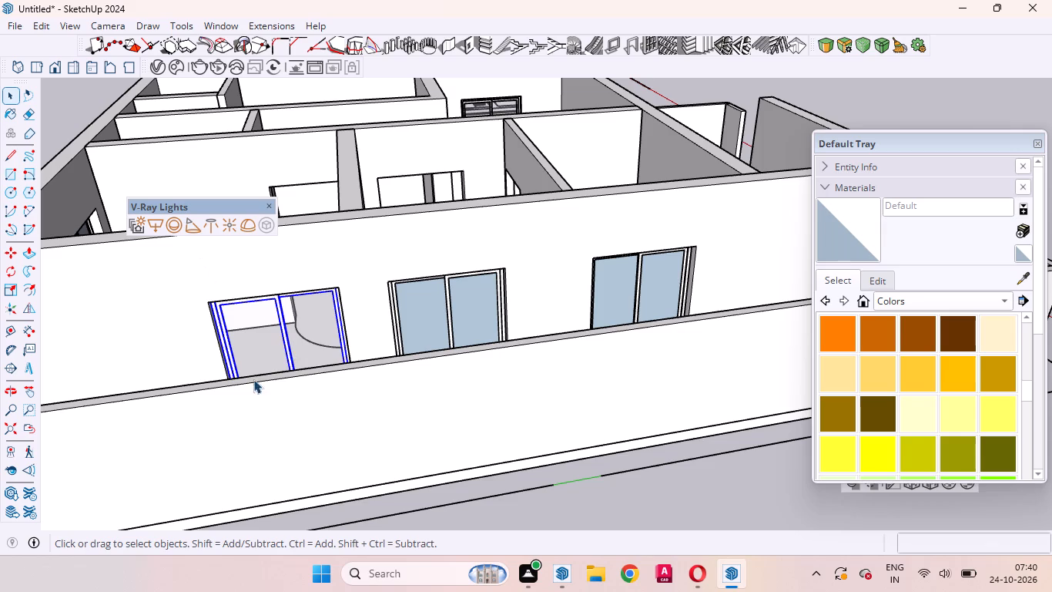
left_click(29, 305)
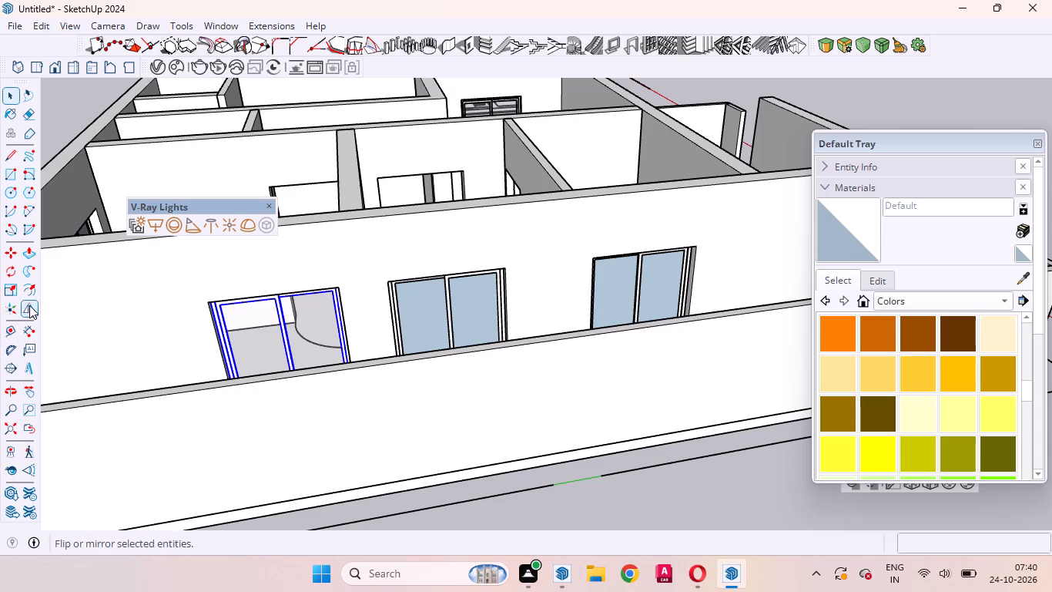
left_click(313, 309)
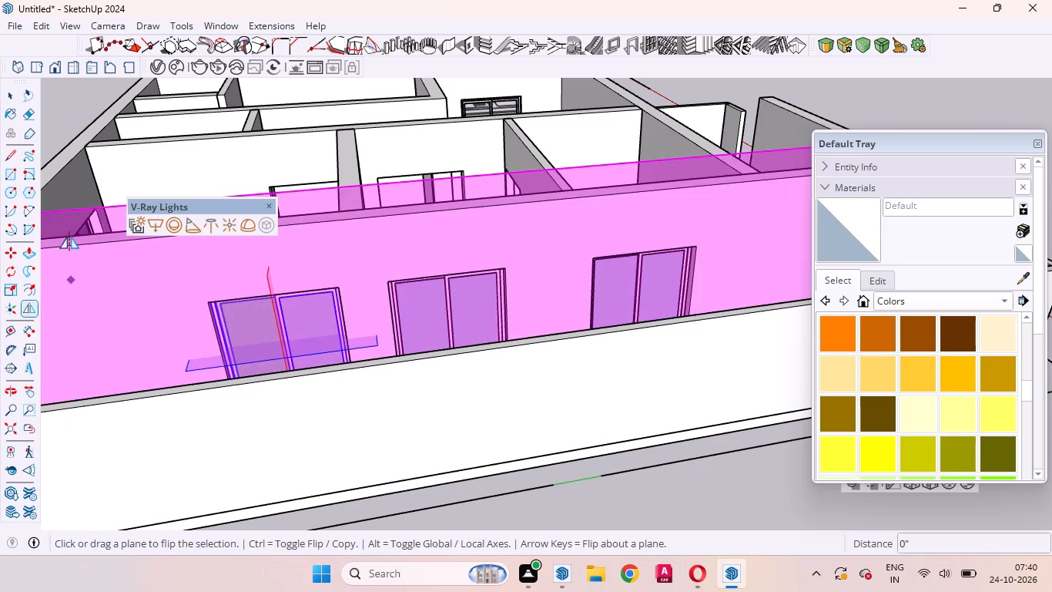
left_click(2, 95)
Examine the orientation of the installed windows on the side and rear walls from inside and outside the house.
middle_click_drag(312, 282, 454, 330)
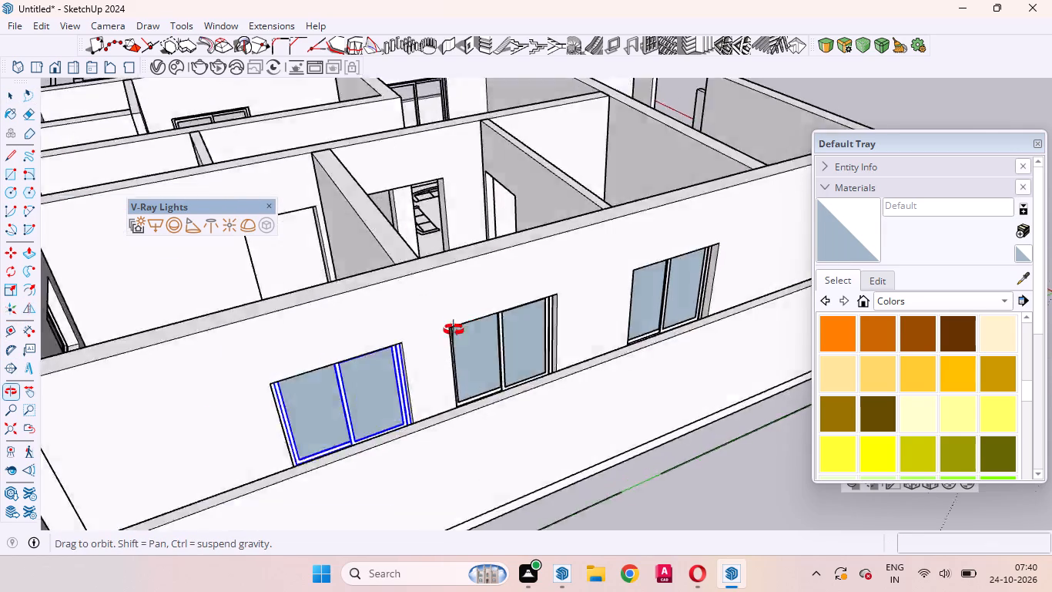
middle_click_drag(454, 330, 917, 335)
scroll(570, 321, "down", 9)
scroll(648, 284, "up", 9)
middle_click_drag(668, 341, 760, 425)
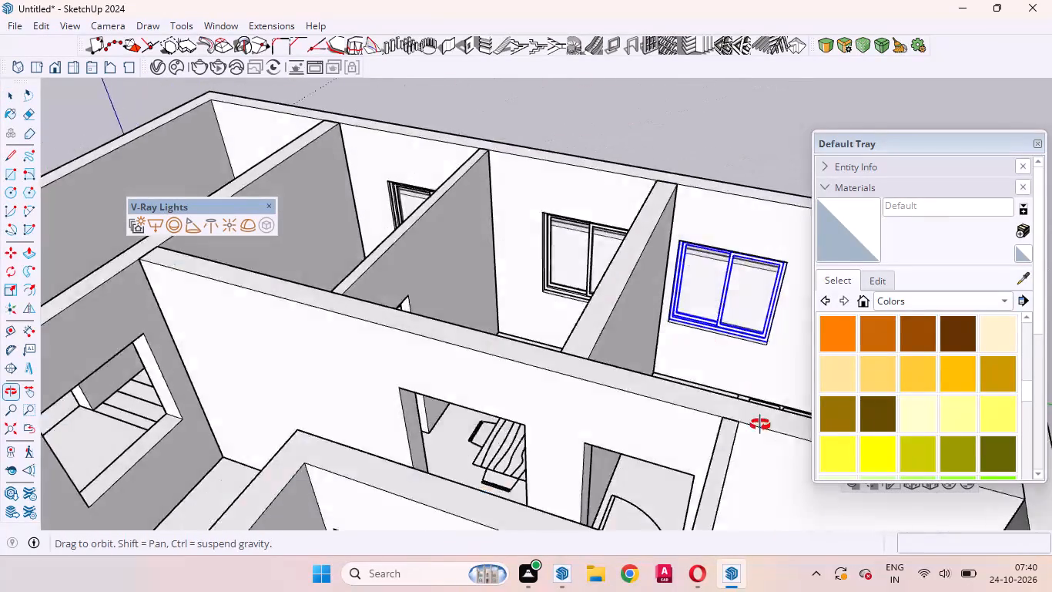
middle_click_drag(760, 425, 588, 453)
left_click(695, 287)
scroll(490, 331, "down", 10)
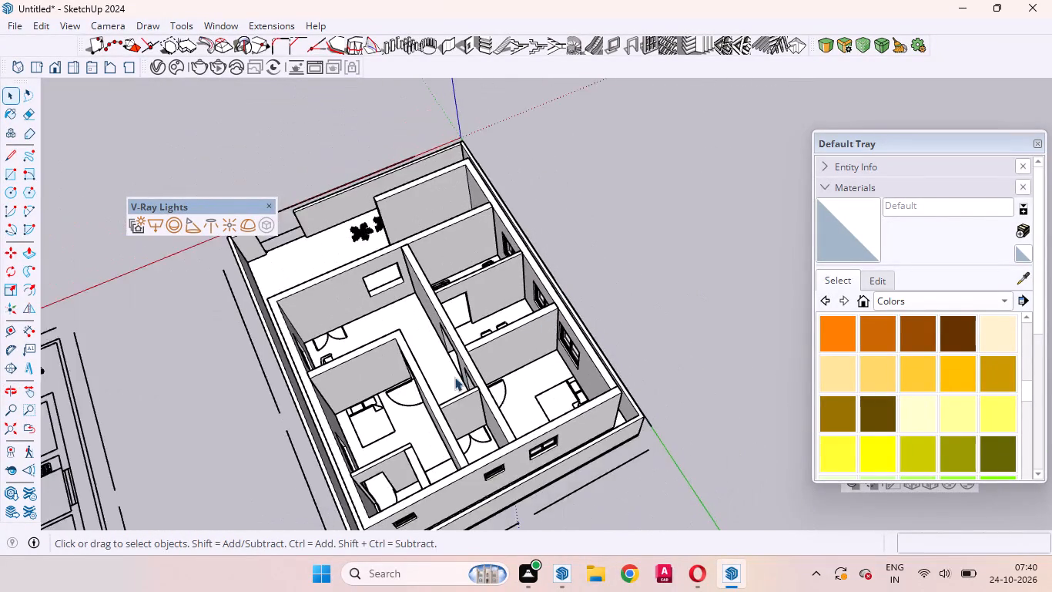
scroll(454, 378, "up", 4)
middle_click_drag(454, 396, 703, 274)
scroll(508, 287, "down", 9)
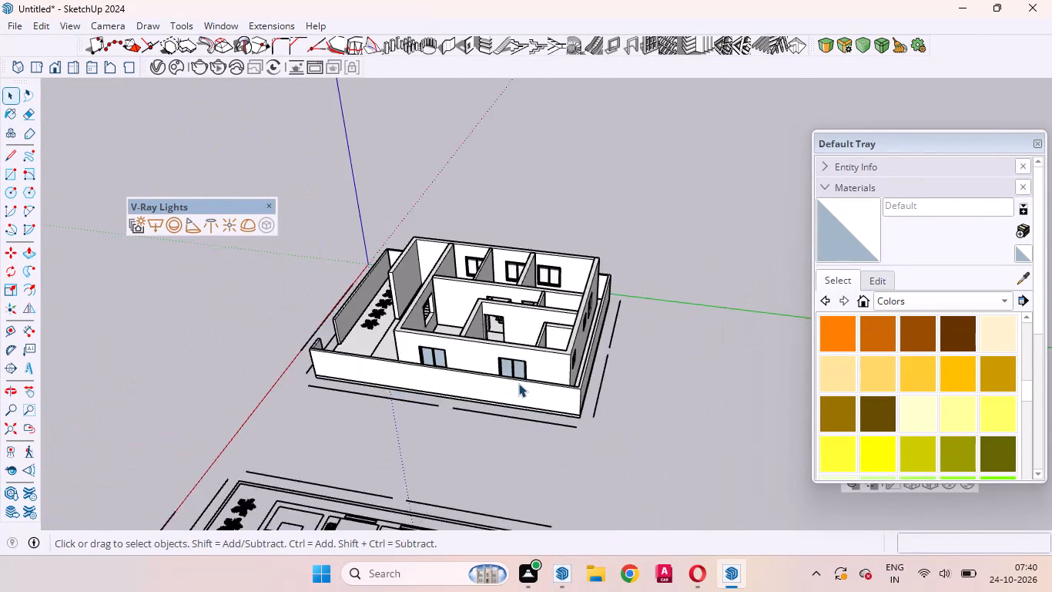
scroll(518, 384, "up", 11)
middle_click_drag(499, 365, 936, 463)
scroll(645, 368, "down", 5)
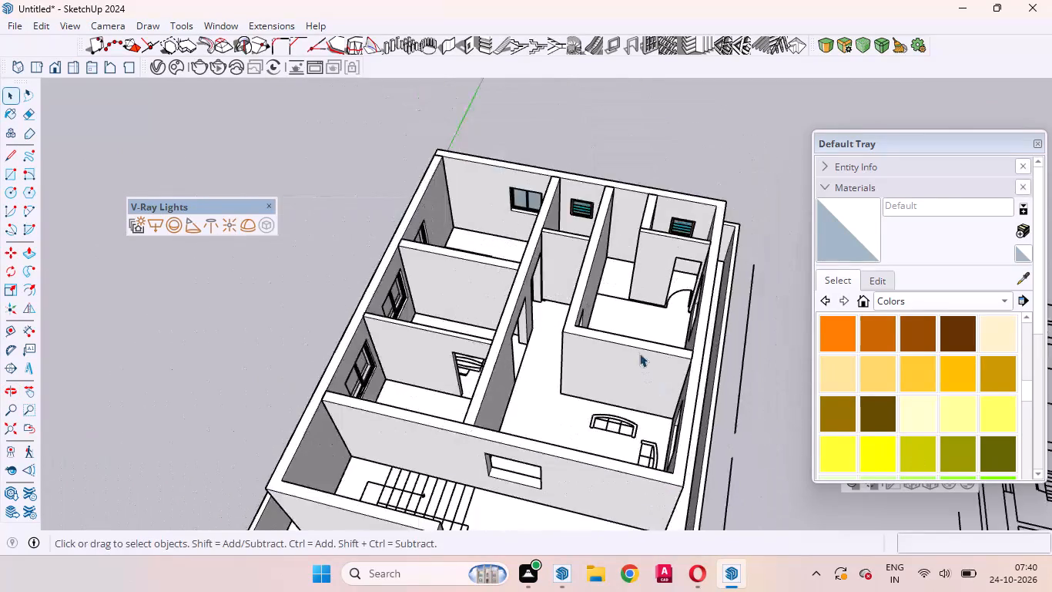
scroll(575, 391, "up", 5)
middle_click_drag(575, 391, 692, 392)
scroll(632, 408, "down", 6)
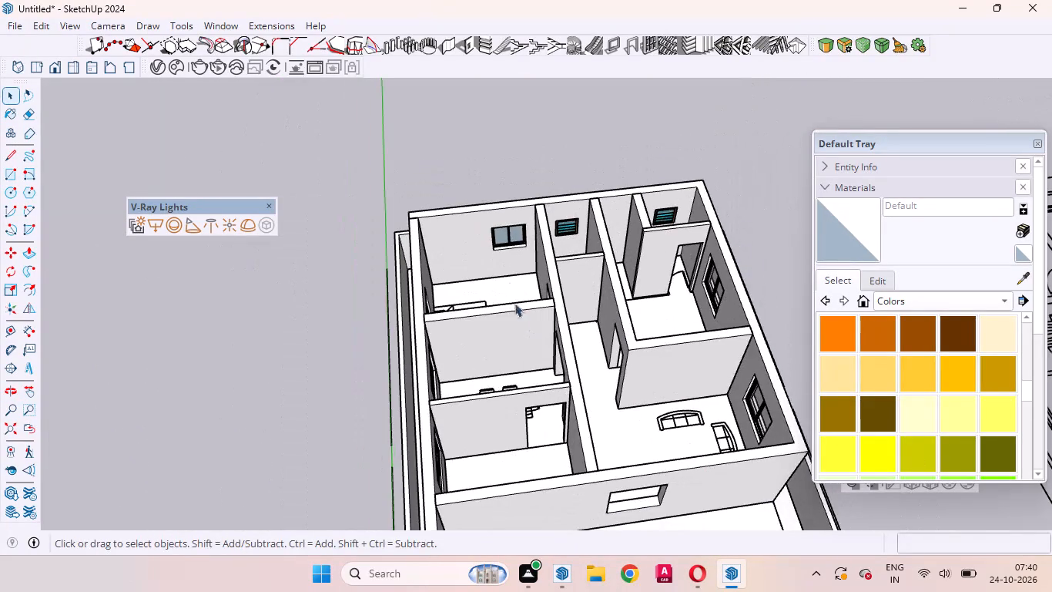
Flip the rear wall's sliding window, beside the ventilators, about the plane parallel to the wall.
scroll(509, 281, "up", 19)
left_click(487, 200)
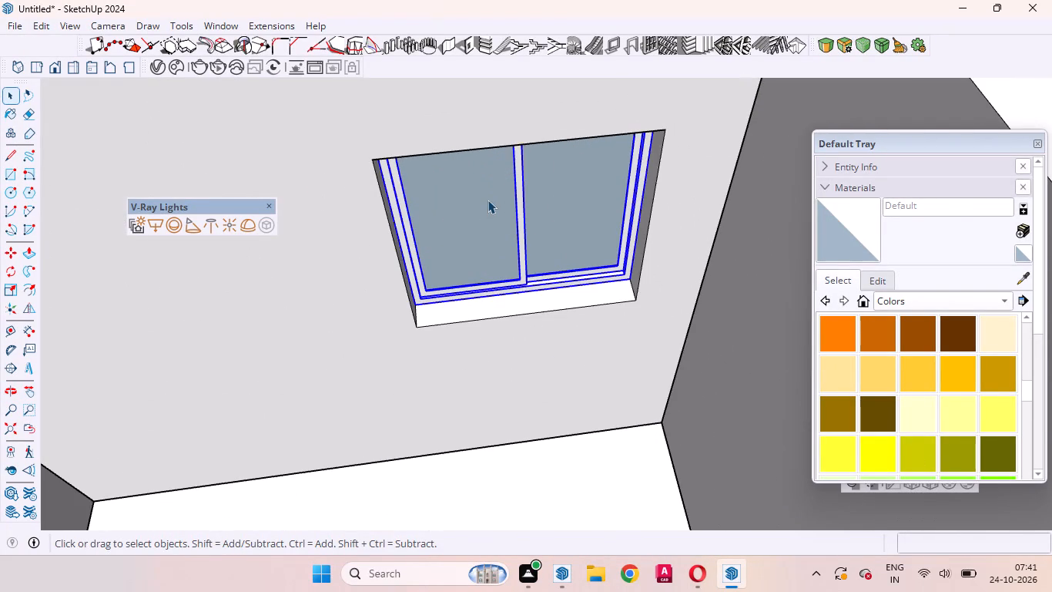
left_click(30, 303)
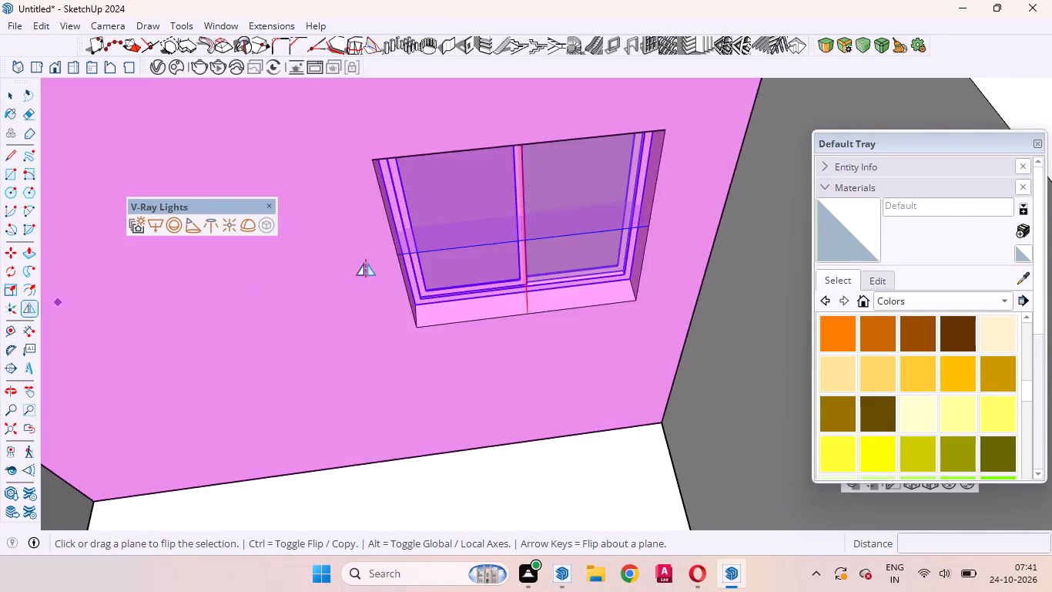
left_click(431, 211)
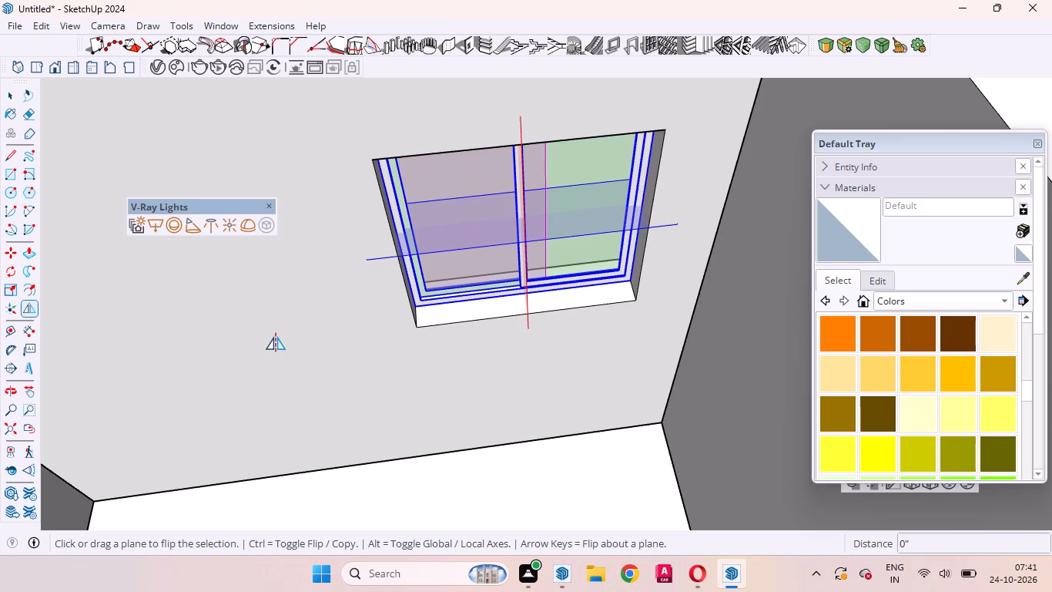
scroll(396, 374, "down", 10)
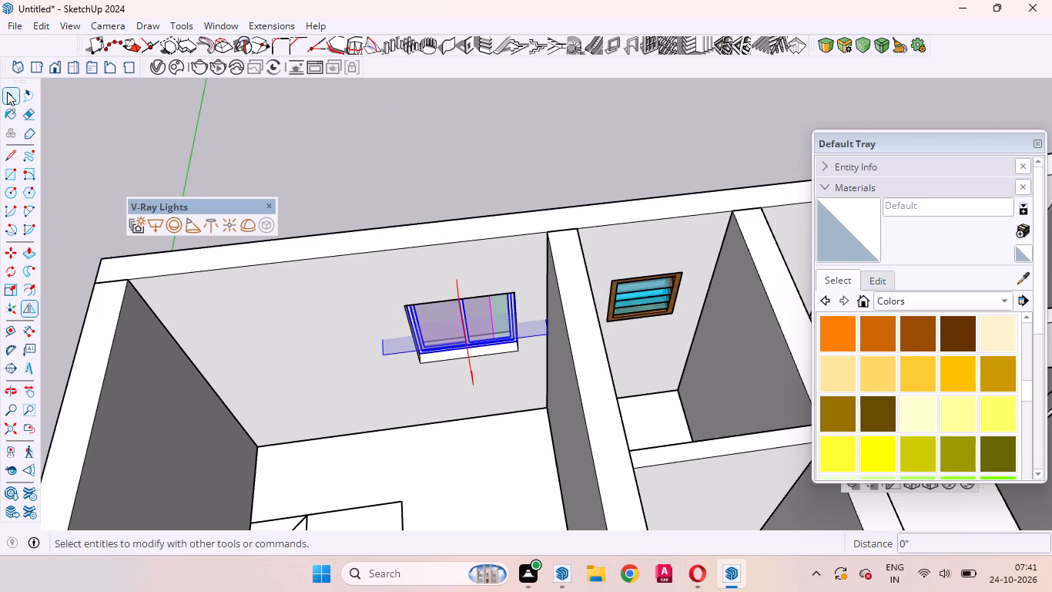
left_click(7, 92)
left_click(366, 130)
Check the rear wall's sliding window from inside and the three side-wall windows from outside.
scroll(434, 274, "up", 4)
middle_click_drag(430, 317, 521, 169)
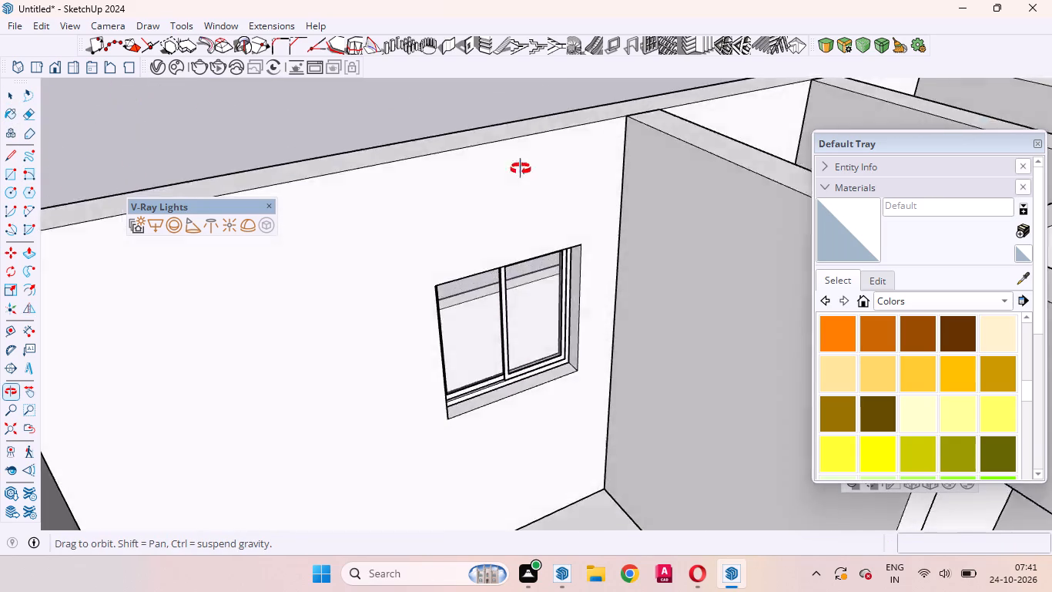
middle_click_drag(521, 169, 556, 301)
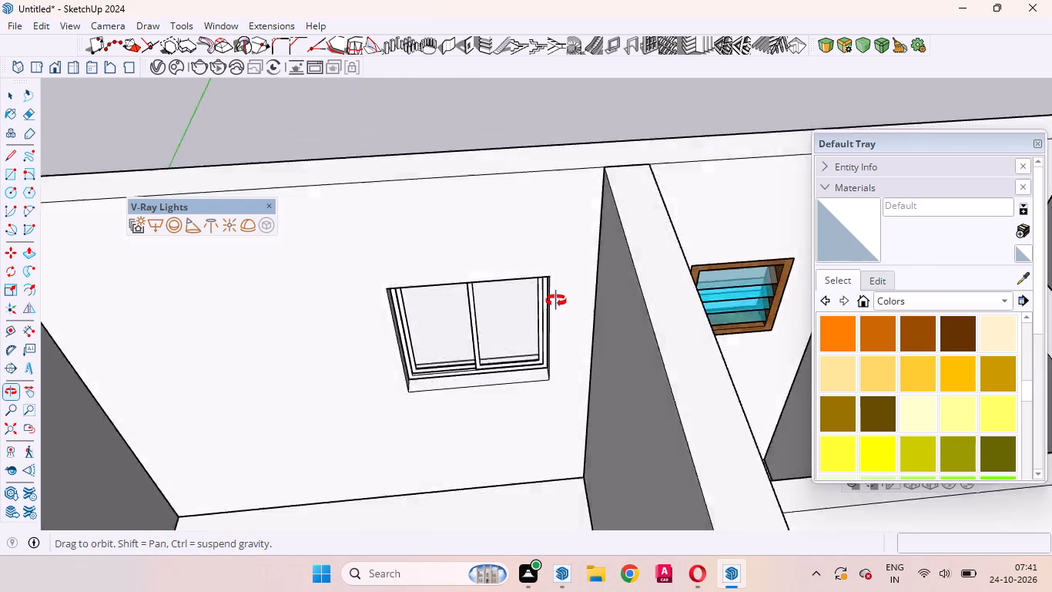
middle_click_drag(556, 301, 575, 301)
scroll(477, 264, "down", 15)
middle_click_drag(438, 386, 544, 249)
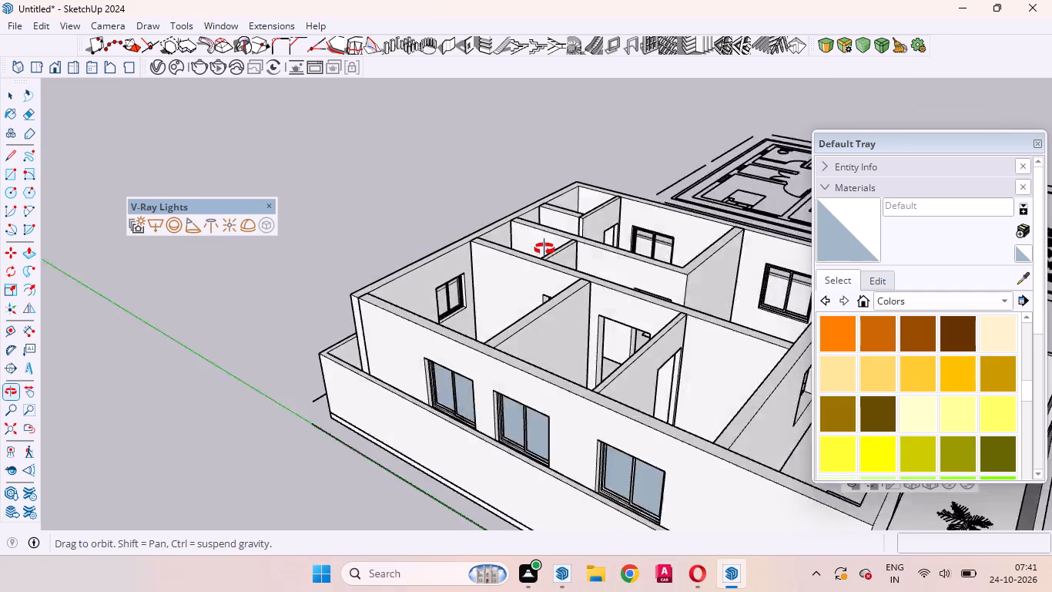
middle_click_drag(544, 249, 558, 230)
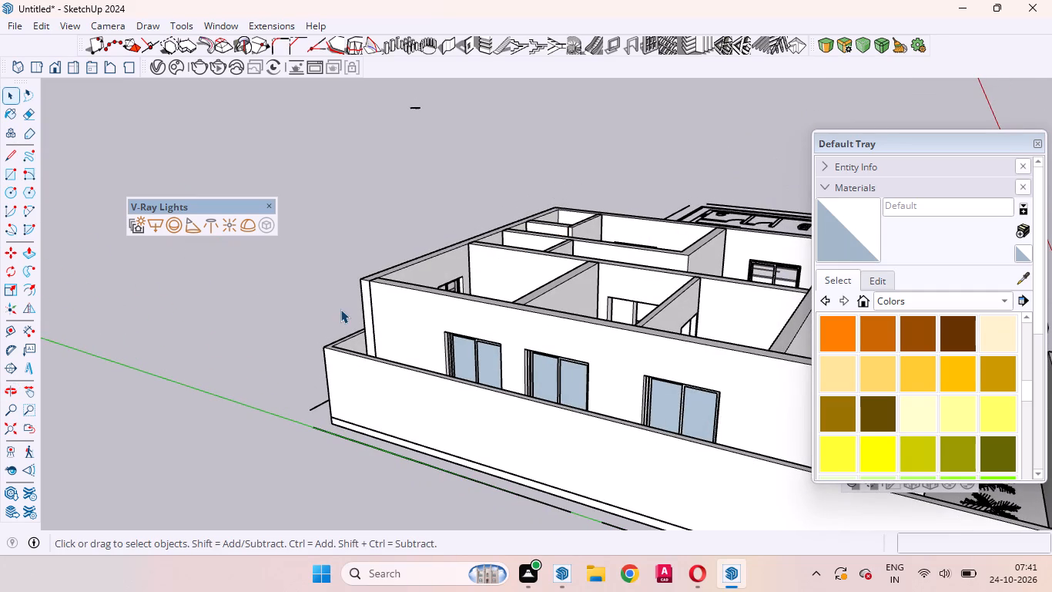
Erase the small stray flat rectangle lying far from the house inside its group, then exit the group.
scroll(289, 328, "down", 9)
scroll(428, 143, "up", 8)
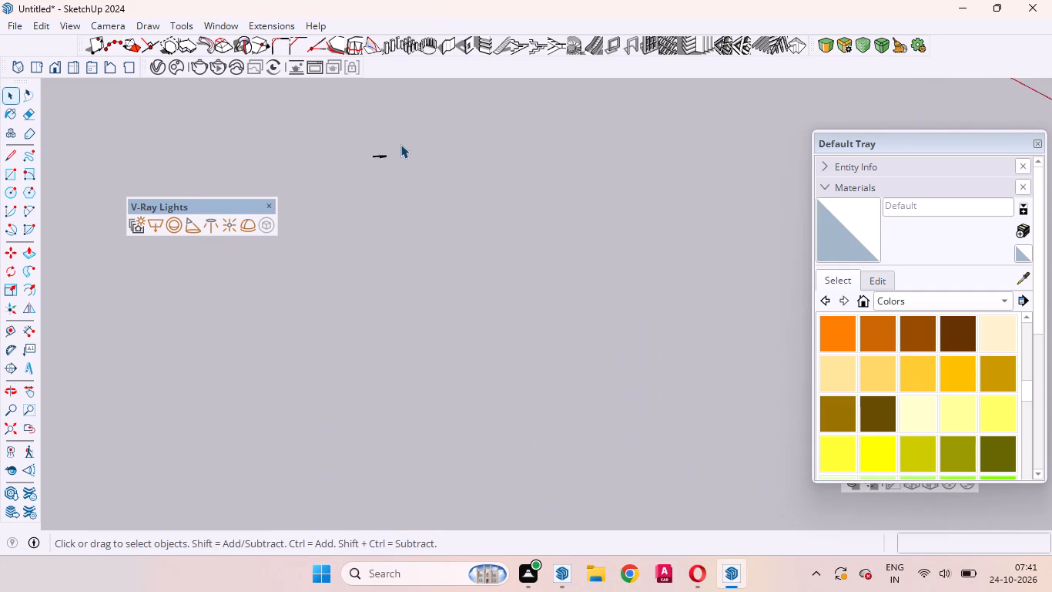
scroll(400, 144, "up", 16)
left_click(355, 173)
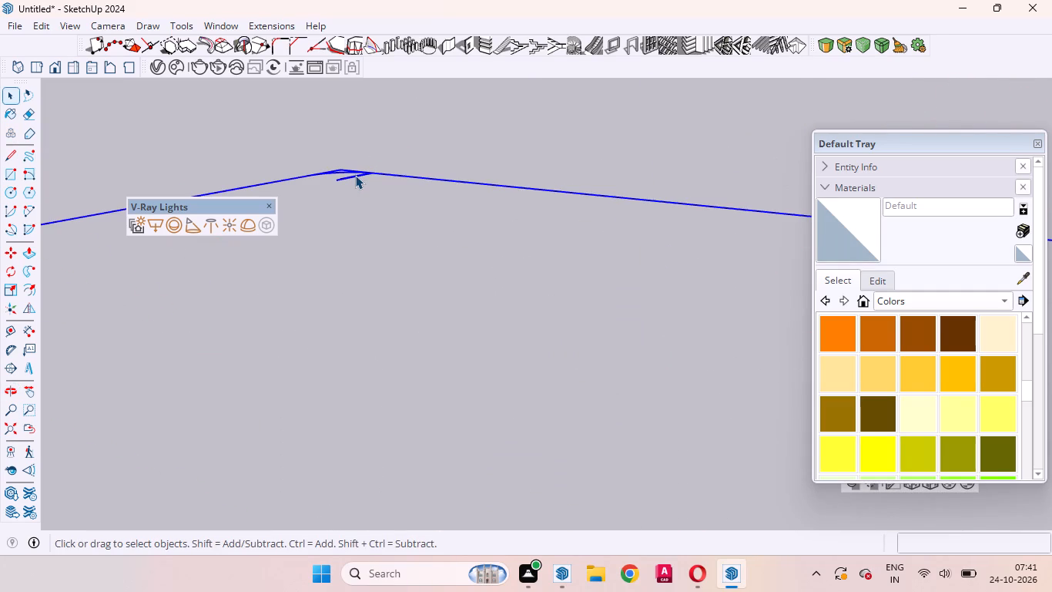
double_click(355, 176)
left_click_drag(370, 197, 296, 126)
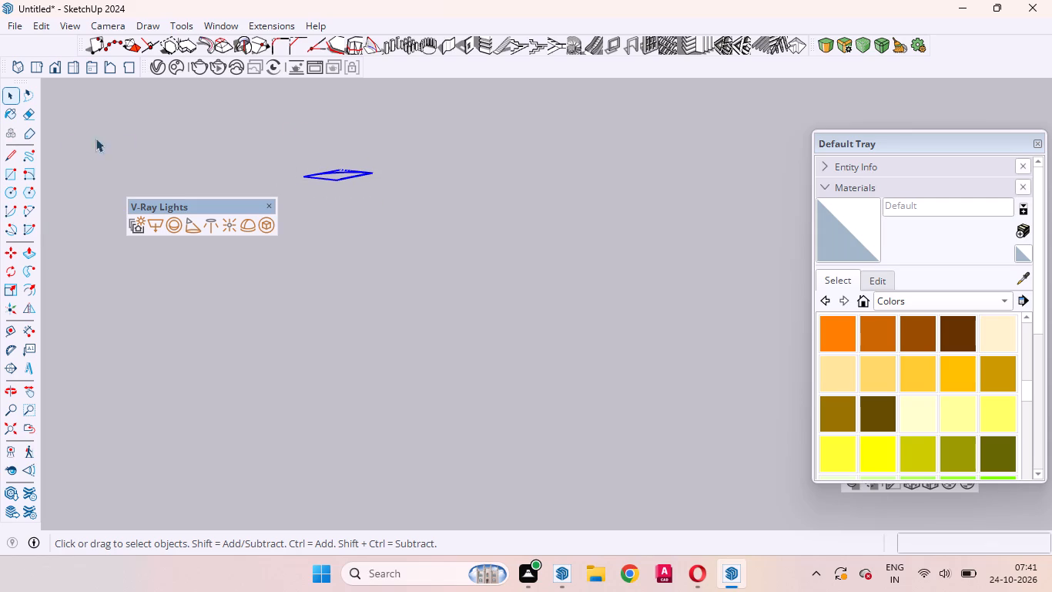
left_click(26, 114)
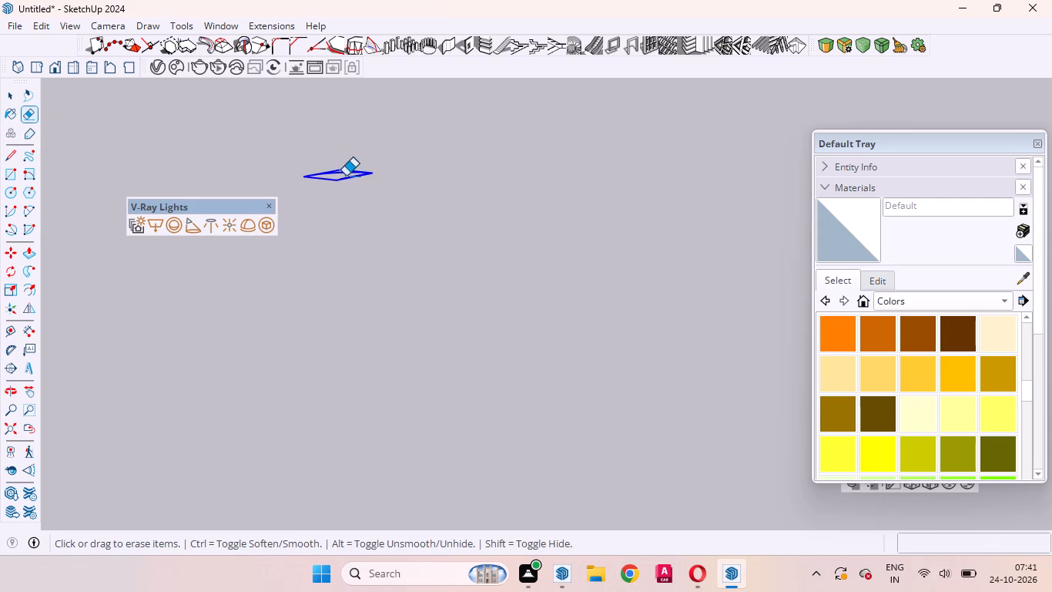
left_click(346, 176)
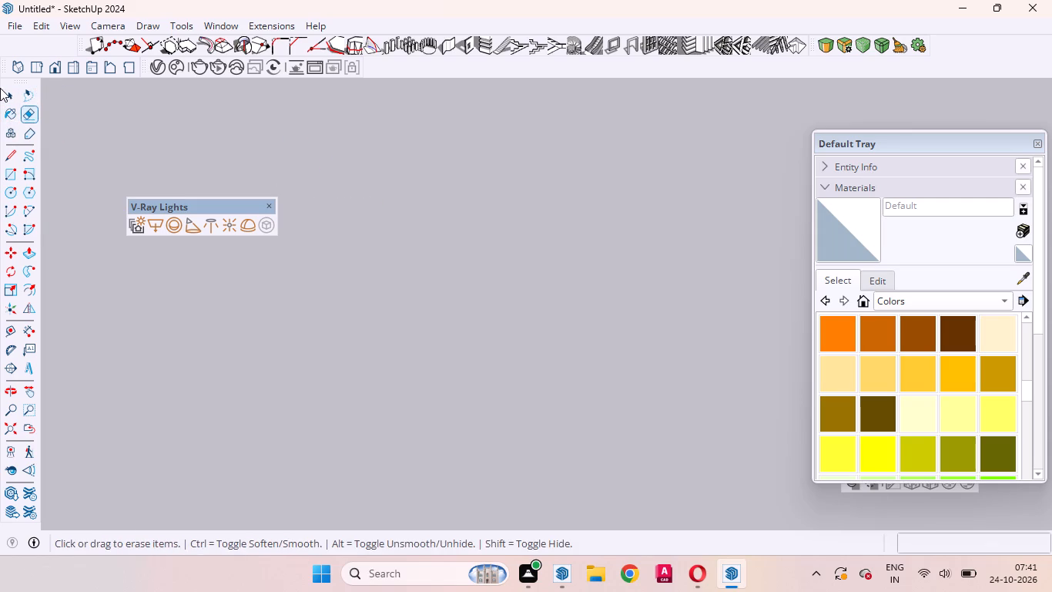
left_click(11, 93)
scroll(401, 246, "down", 9)
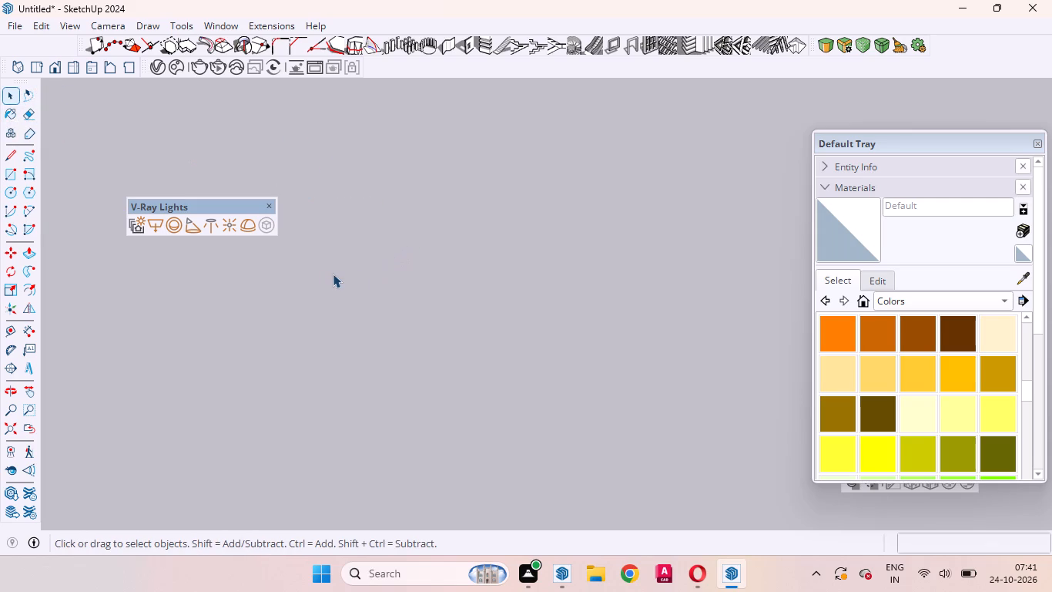
scroll(333, 274, "down", 20)
scroll(333, 274, "down", 14)
scroll(386, 295, "down", 12)
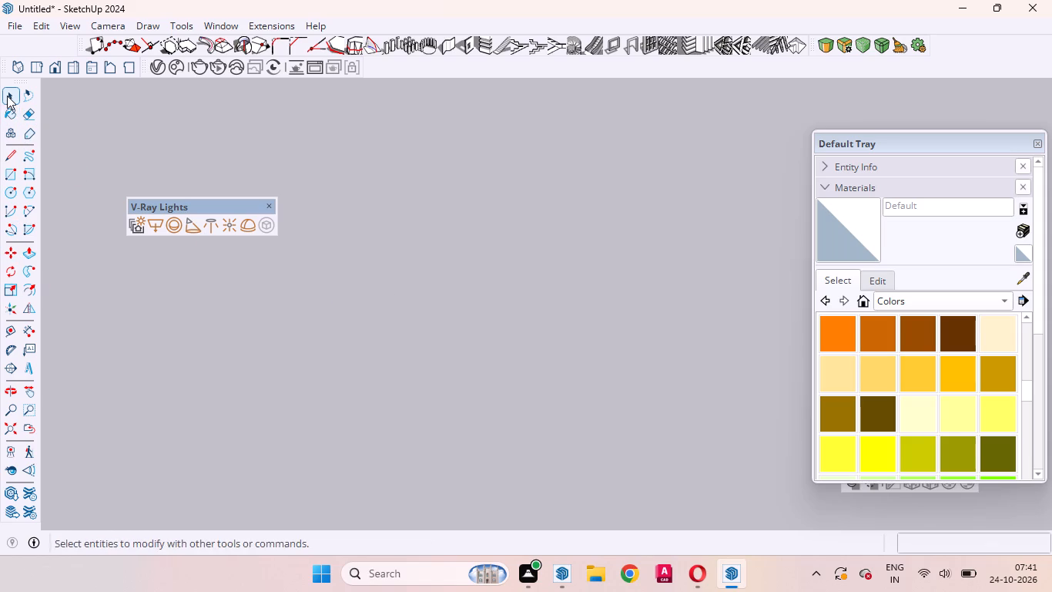
left_click(15, 422)
scroll(329, 317, "down", 2)
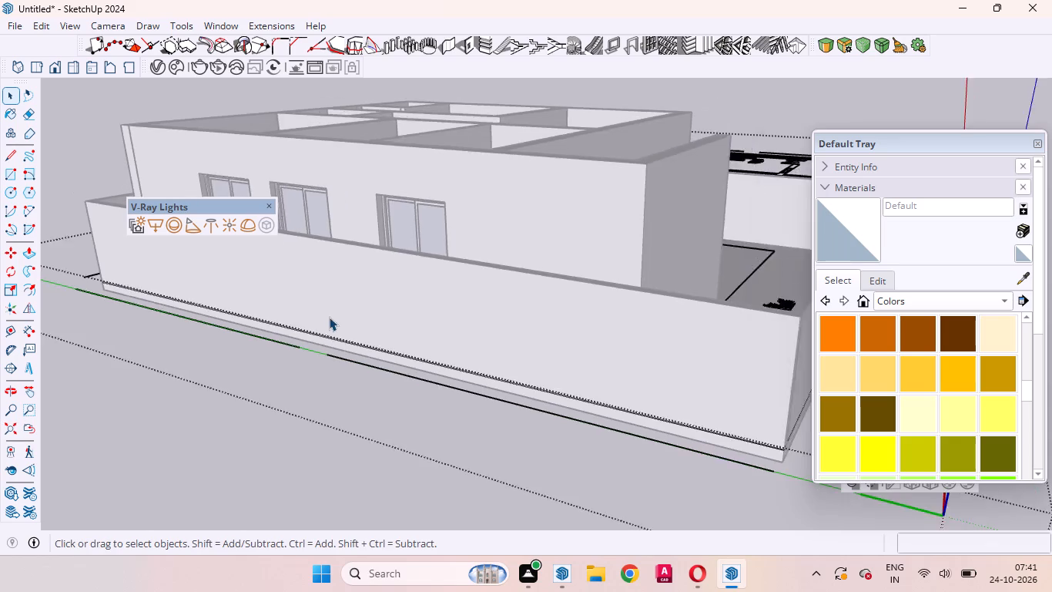
scroll(329, 317, "down", 5)
middle_click_drag(447, 318, 270, 324)
scroll(265, 322, "up", 1)
left_click(600, 418)
Examine the empty window opening in the front wall and the sliding window on the adjoining side wall.
scroll(525, 253, "up", 5)
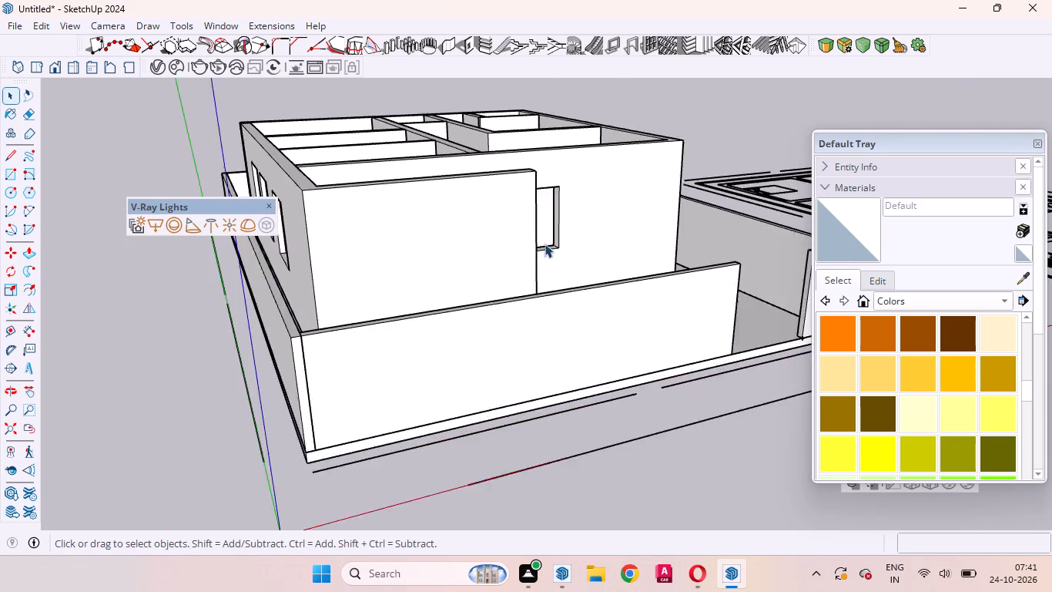
middle_click_drag(567, 284, 548, 473)
scroll(544, 475, "up", 1)
scroll(551, 333, "up", 4)
middle_click_drag(547, 343, 450, 336)
scroll(384, 289, "down", 2)
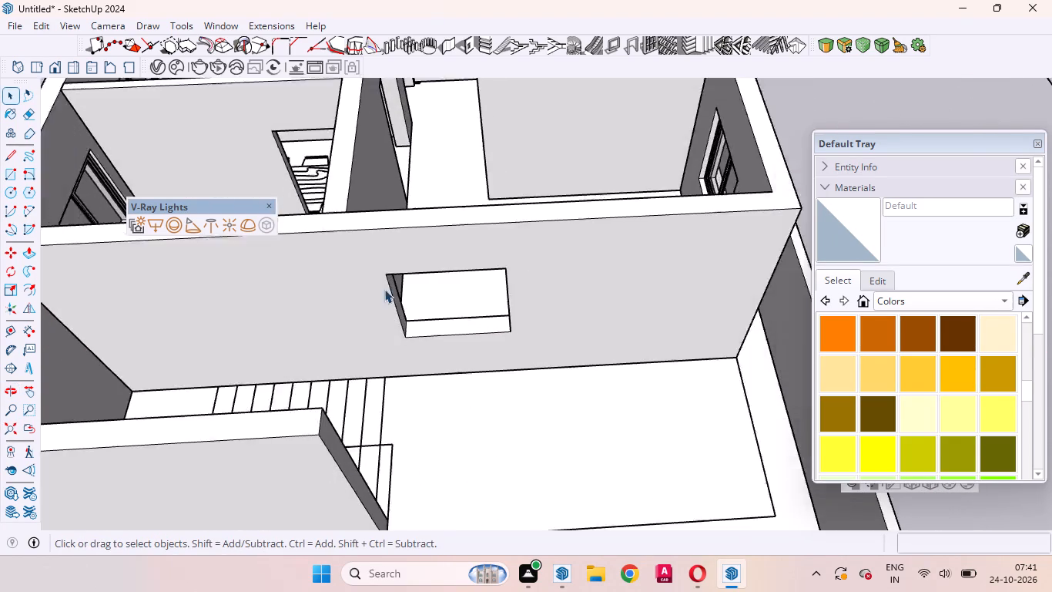
scroll(384, 289, "down", 7)
scroll(613, 234, "up", 5)
middle_click_drag(595, 261, 391, 230)
scroll(567, 209, "up", 3)
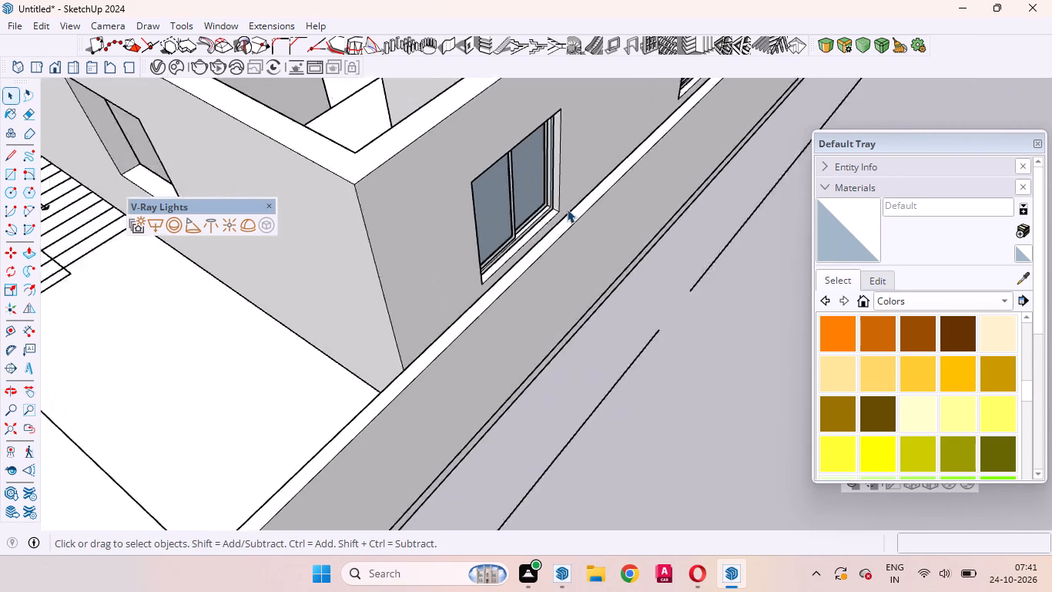
scroll(567, 209, "up", 6)
Copy the side wall's sliding window nearest the front corner about 13 feet out onto the open front slab.
left_click(498, 228)
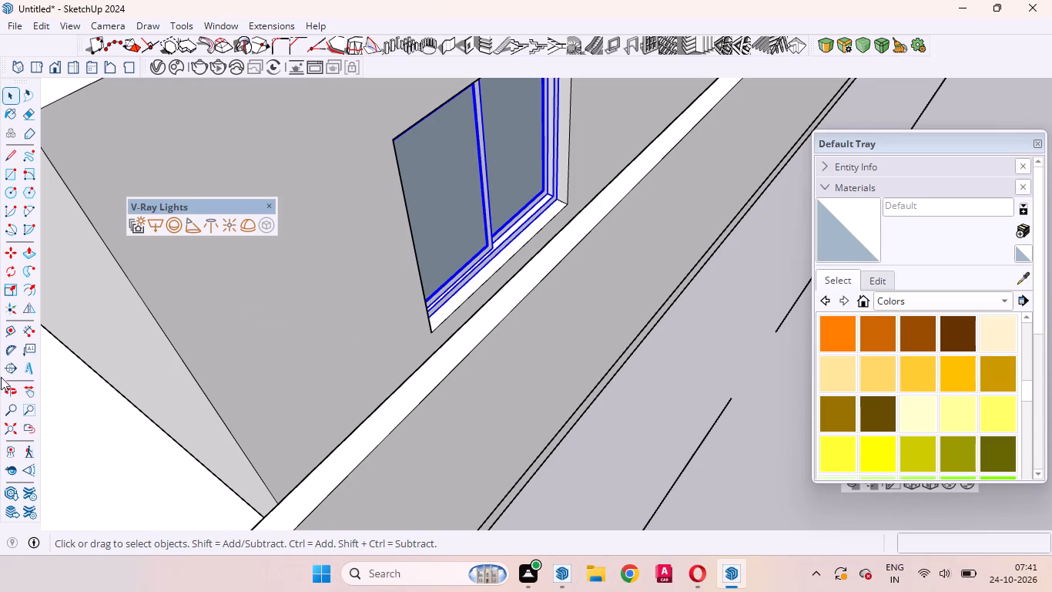
left_click(10, 420)
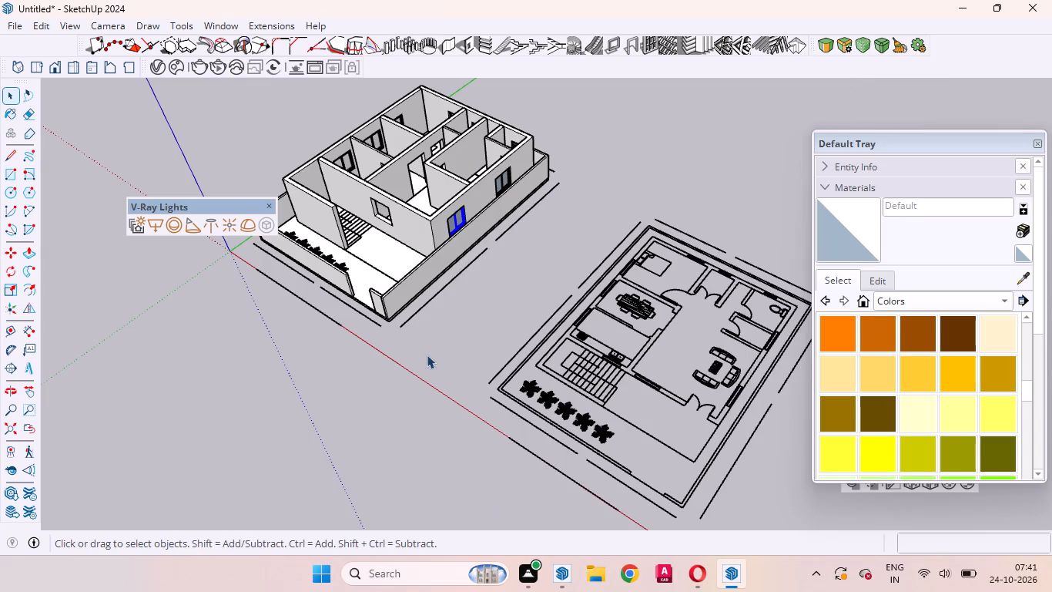
scroll(454, 243, "up", 2)
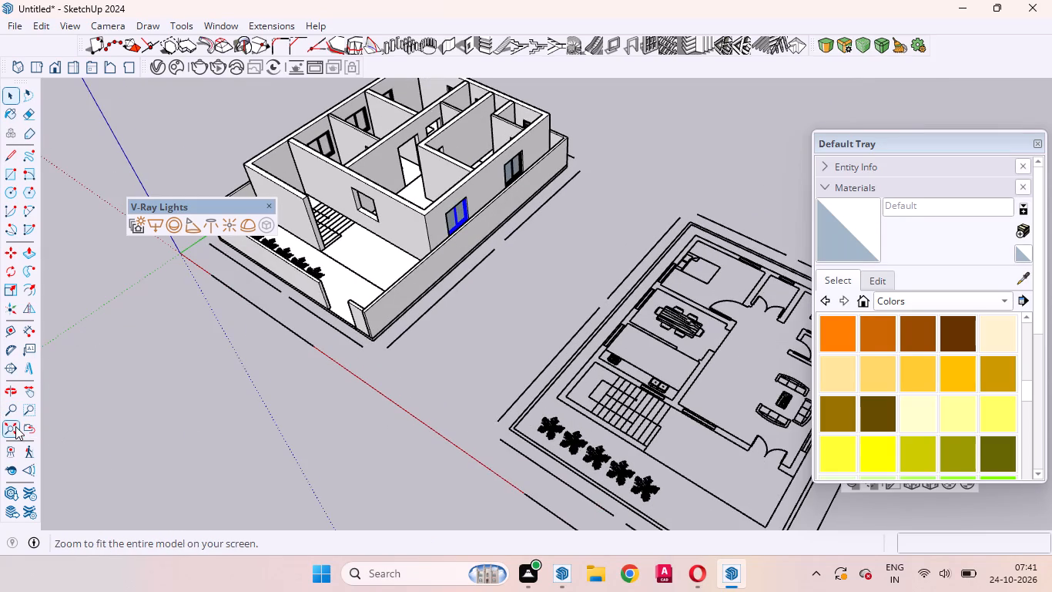
left_click(10, 254)
scroll(514, 257, "up", 12)
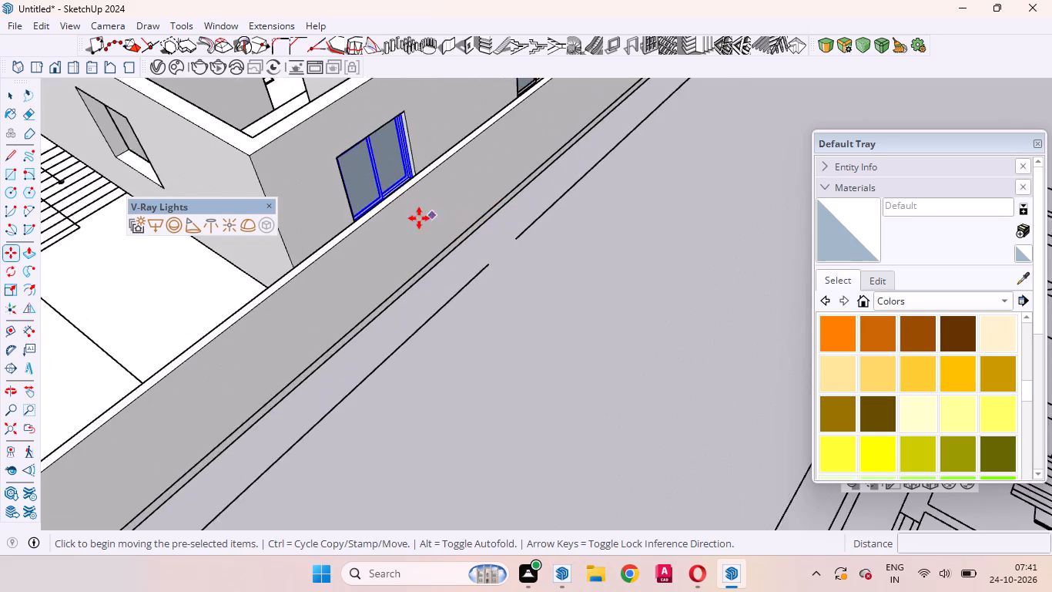
scroll(419, 218, "up", 8)
scroll(277, 207, "up", 1)
middle_click_drag(277, 207, 411, 321)
scroll(580, 351, "down", 4)
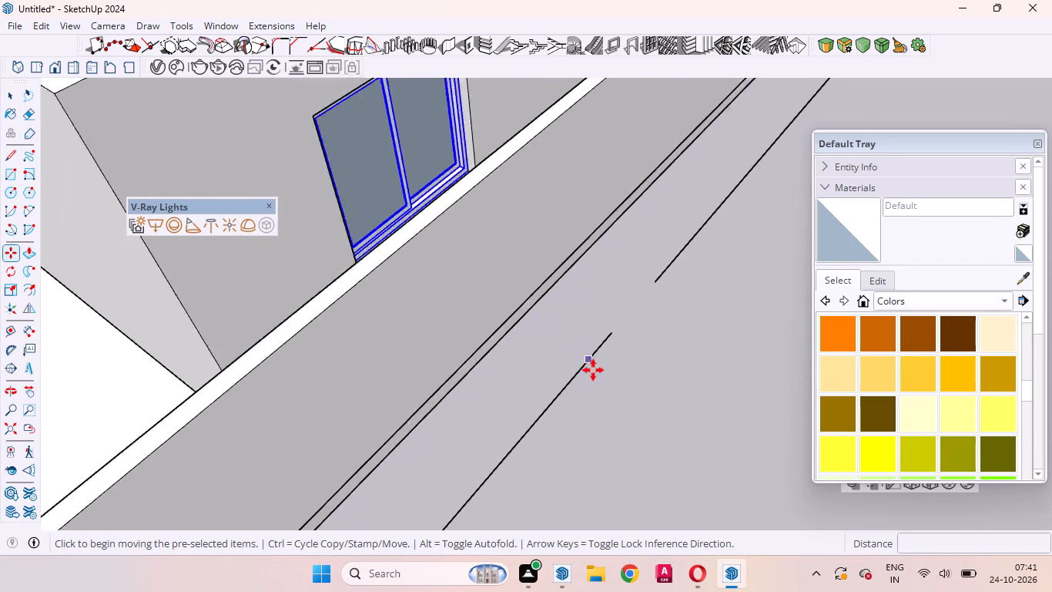
scroll(593, 370, "down", 1)
scroll(404, 223, "up", 10)
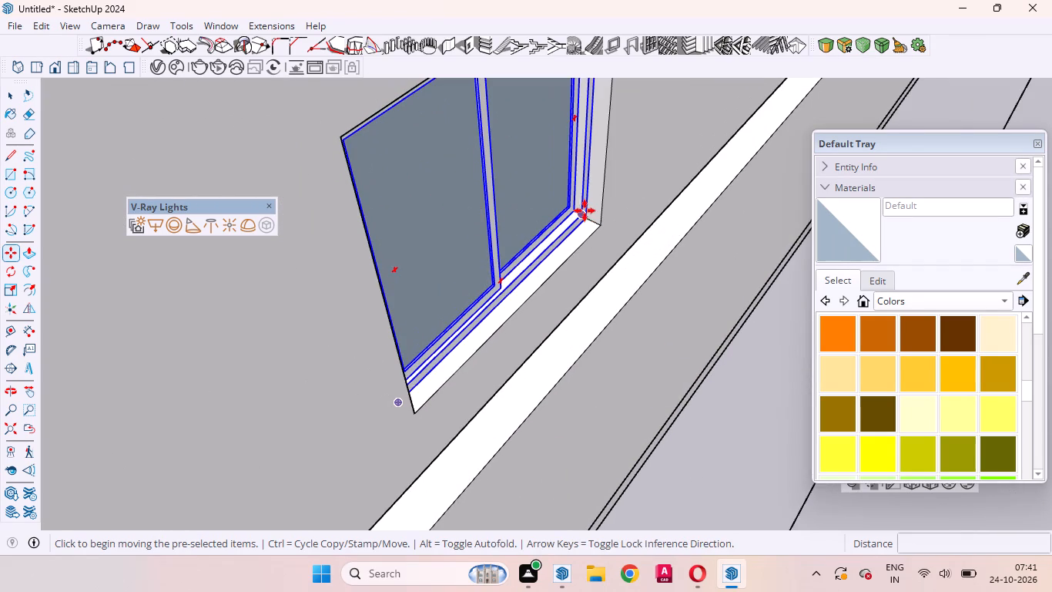
scroll(591, 220, "up", 8)
left_click(582, 214)
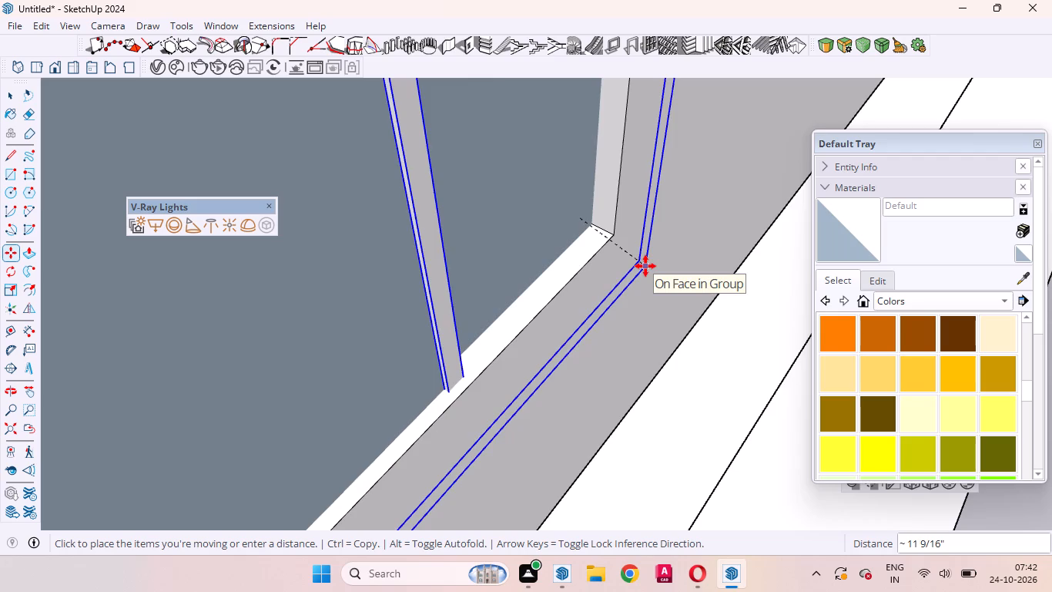
scroll(721, 335, "down", 5)
scroll(696, 264, "down", 19)
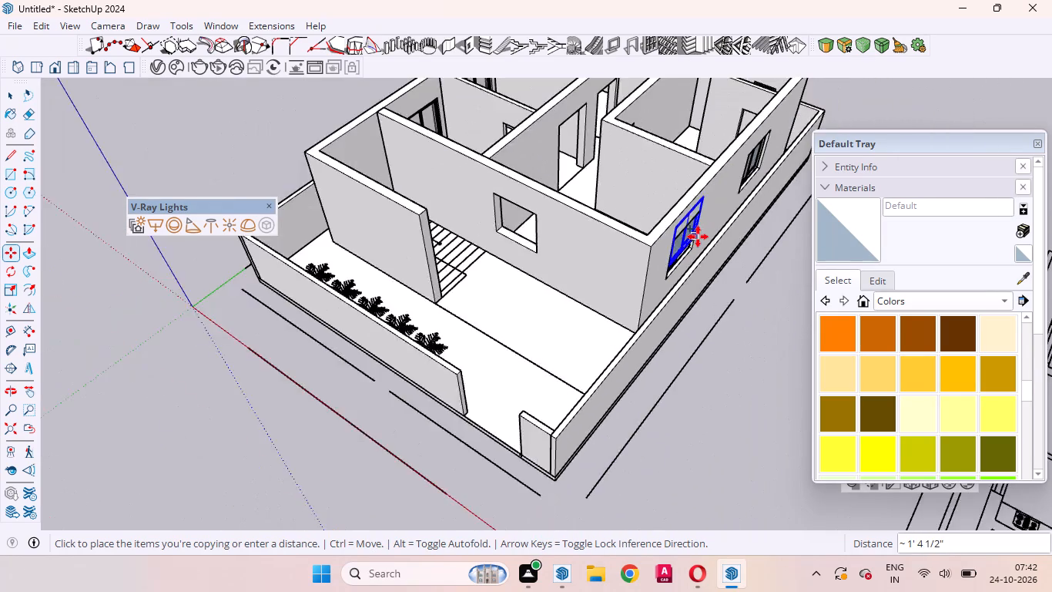
scroll(698, 237, "down", 6)
scroll(591, 285, "up", 5)
left_click(598, 281)
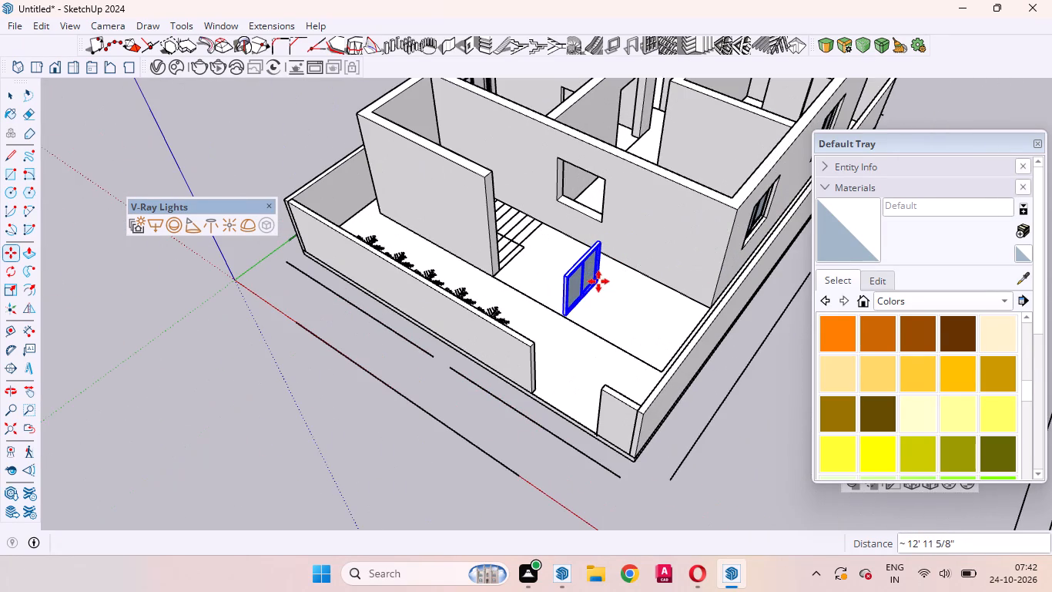
Rotate the copied sliding window 90 degrees on the ground plane, parallel to the front wall.
left_click(15, 267)
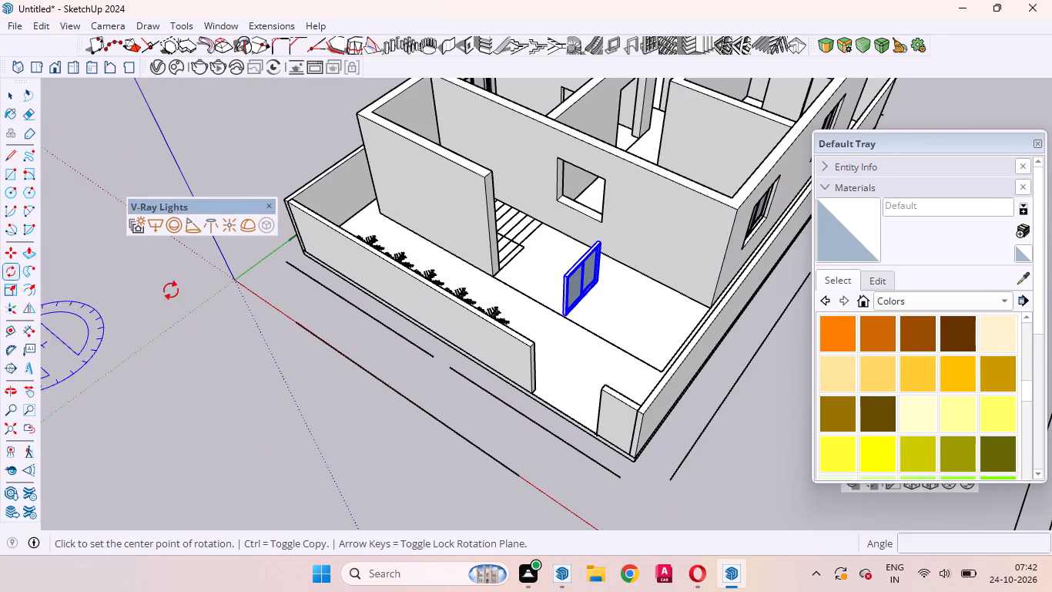
left_click(621, 316)
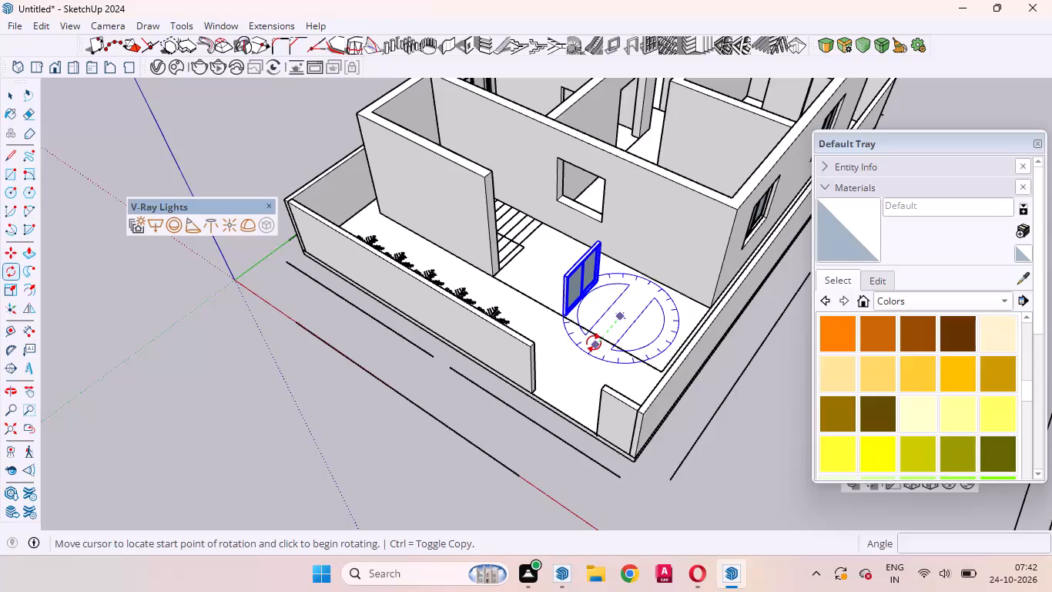
left_click(594, 343)
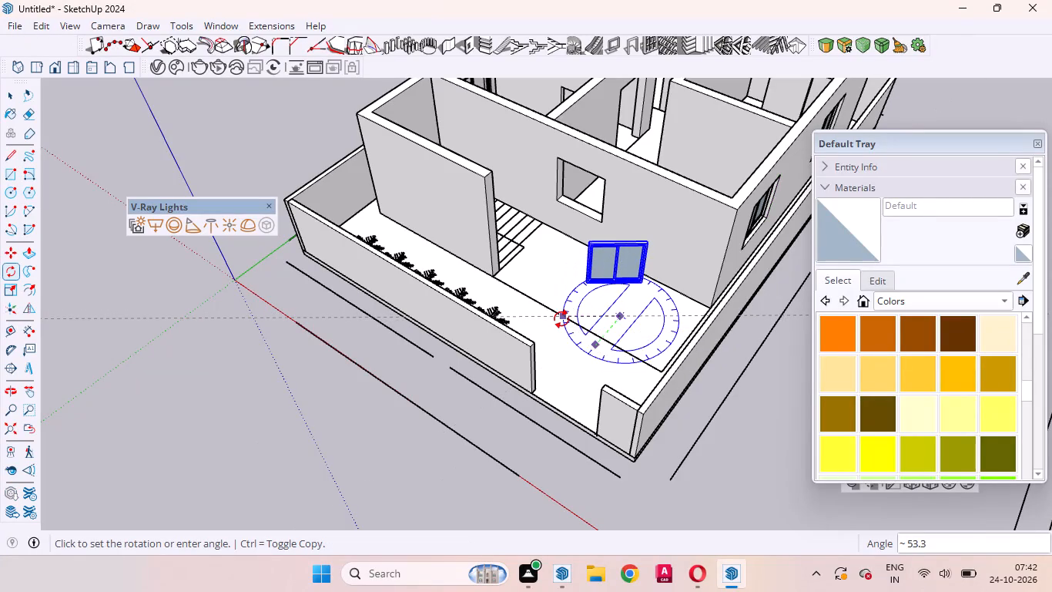
key("9")
key("0")
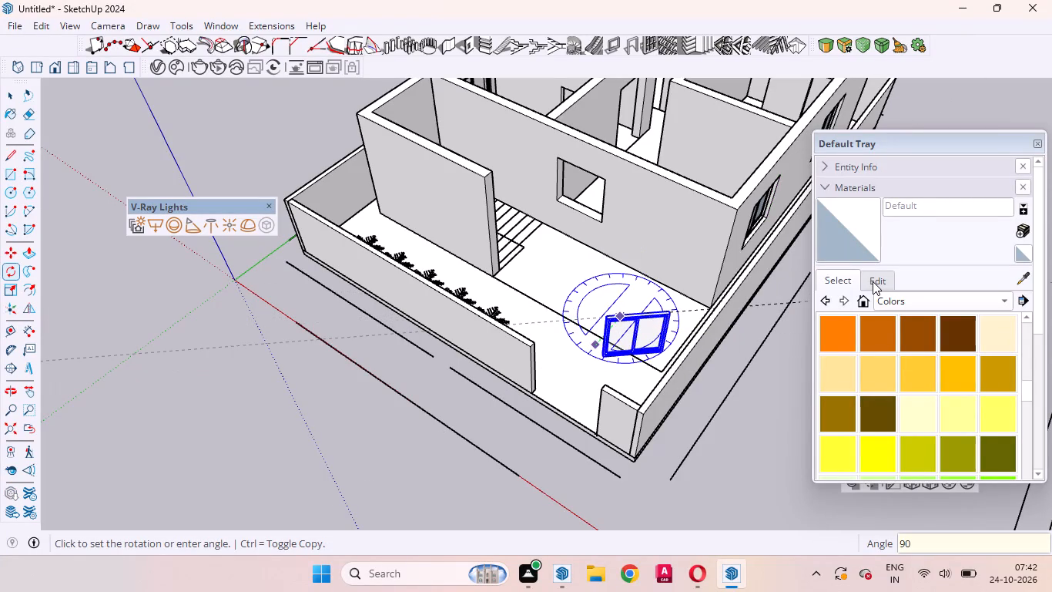
key("Return")
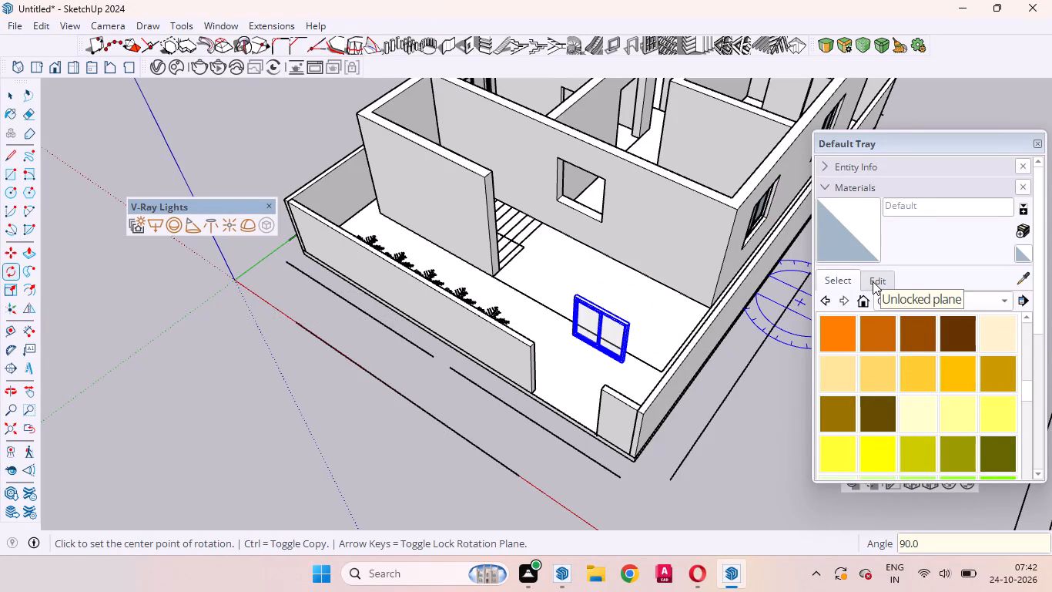
key("space")
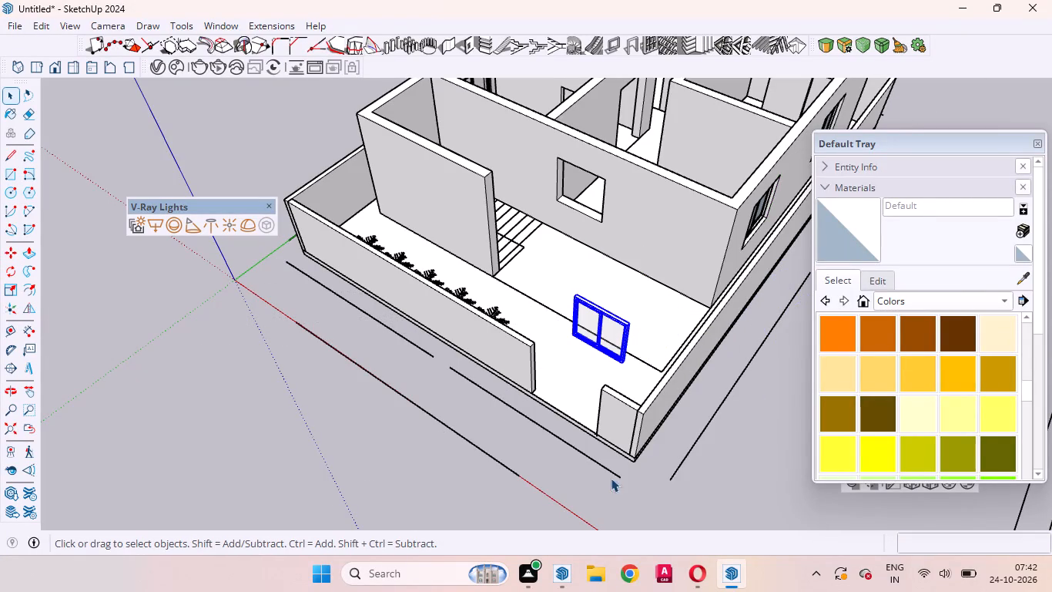
Move the rotated window by its bottom corner about 10' 11" into the front wall's empty opening near the stairs.
scroll(612, 395, "up", 13)
middle_click_drag(725, 362, 741, 362)
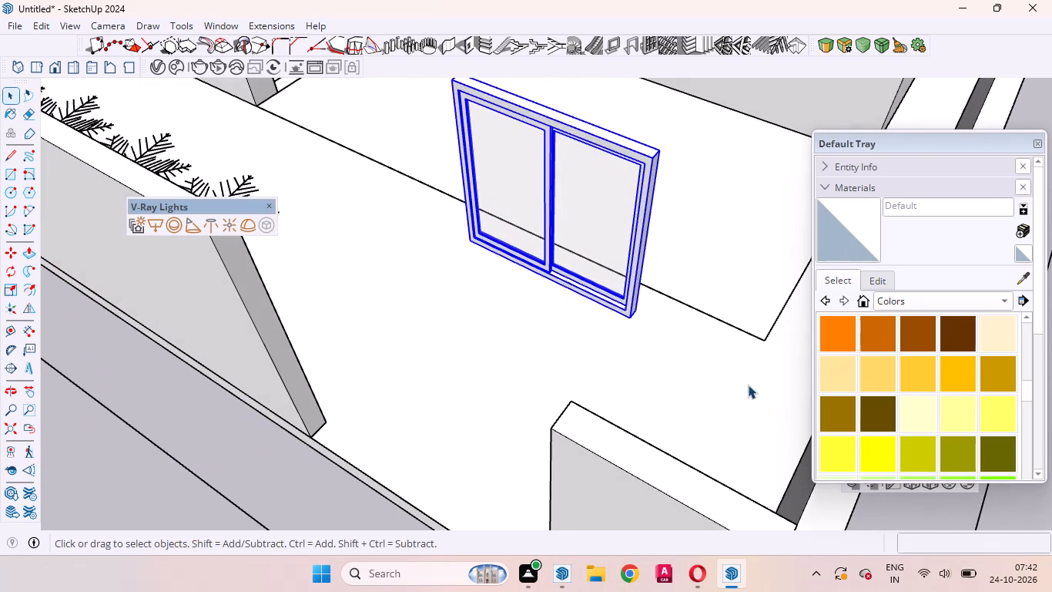
left_click(11, 246)
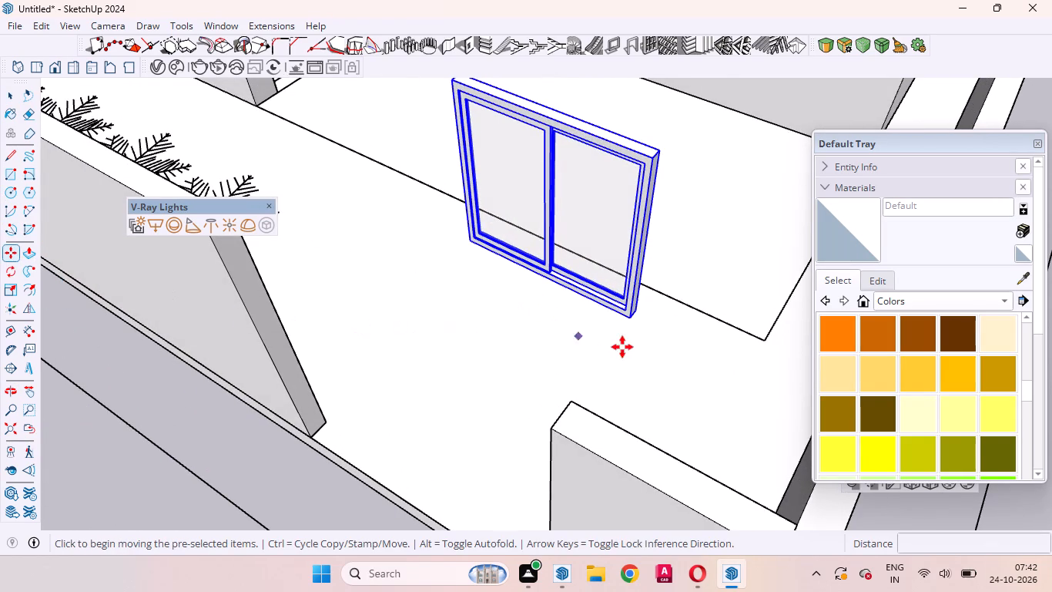
scroll(622, 347, "up", 16)
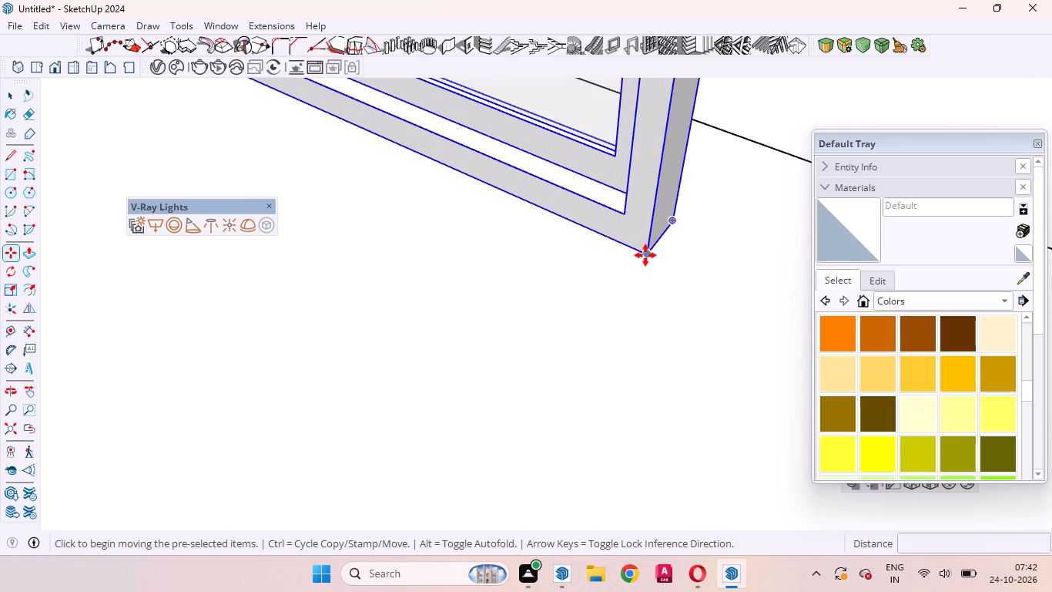
left_click(645, 255)
scroll(405, 272, "down", 17)
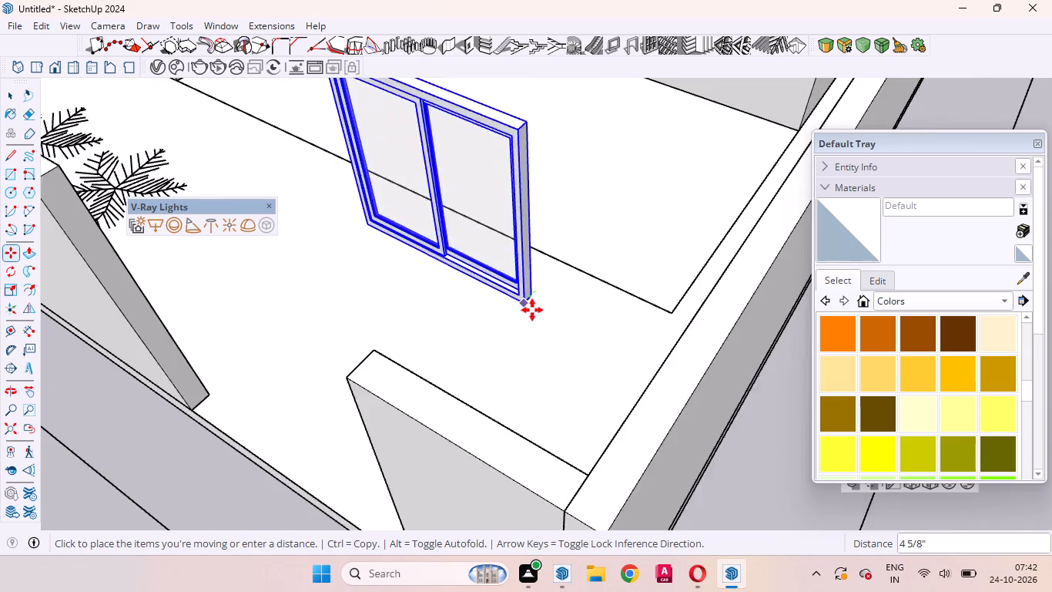
scroll(532, 310, "down", 13)
scroll(504, 234, "up", 6)
scroll(505, 156, "up", 6)
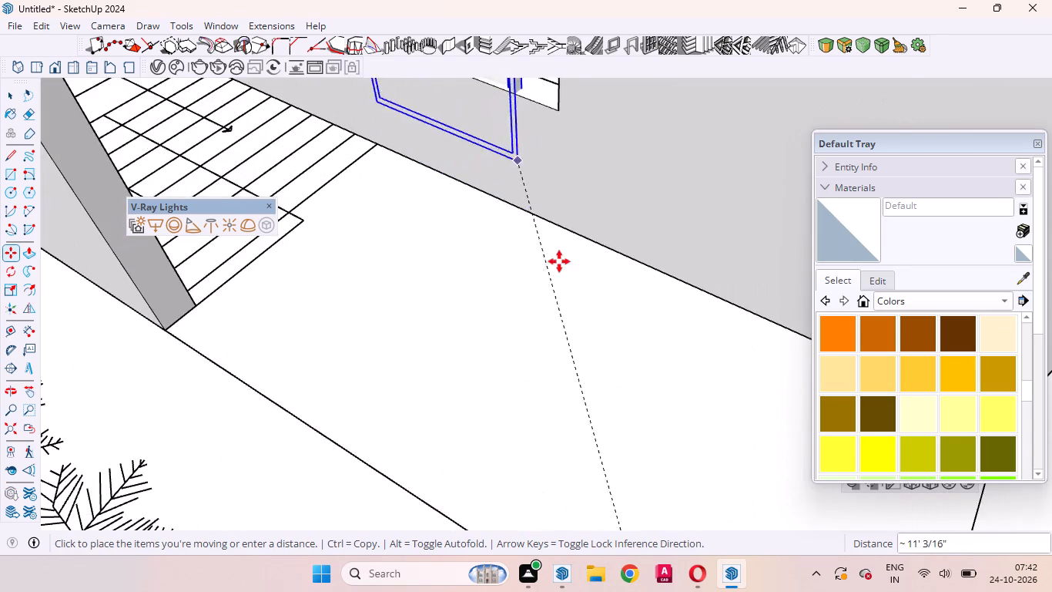
scroll(599, 325, "down", 5)
scroll(654, 452, "down", 3)
middle_click_drag(532, 405, 715, 490)
scroll(604, 245, "up", 4)
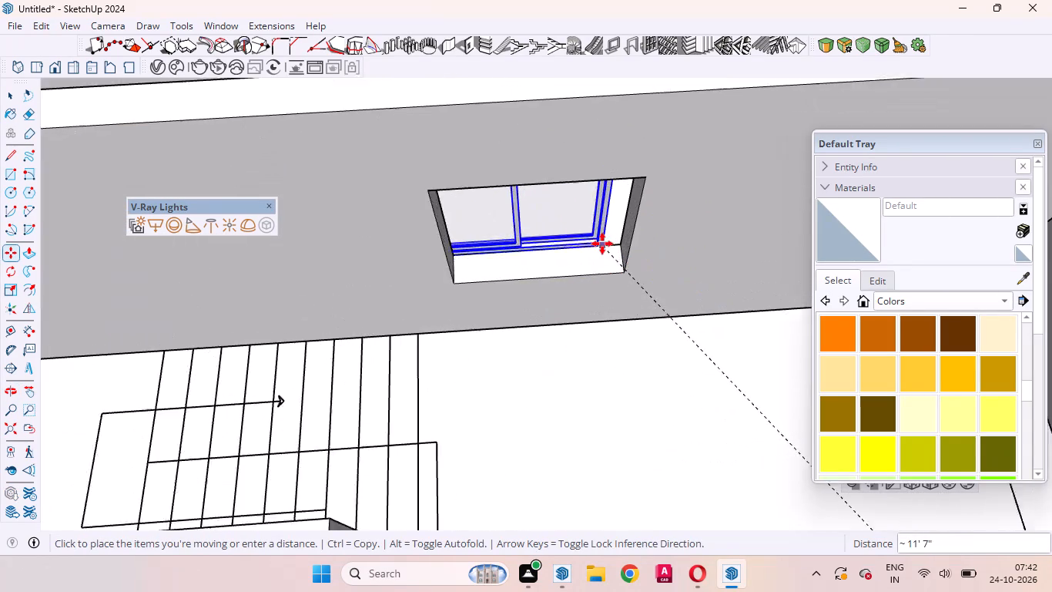
scroll(602, 244, "up", 10)
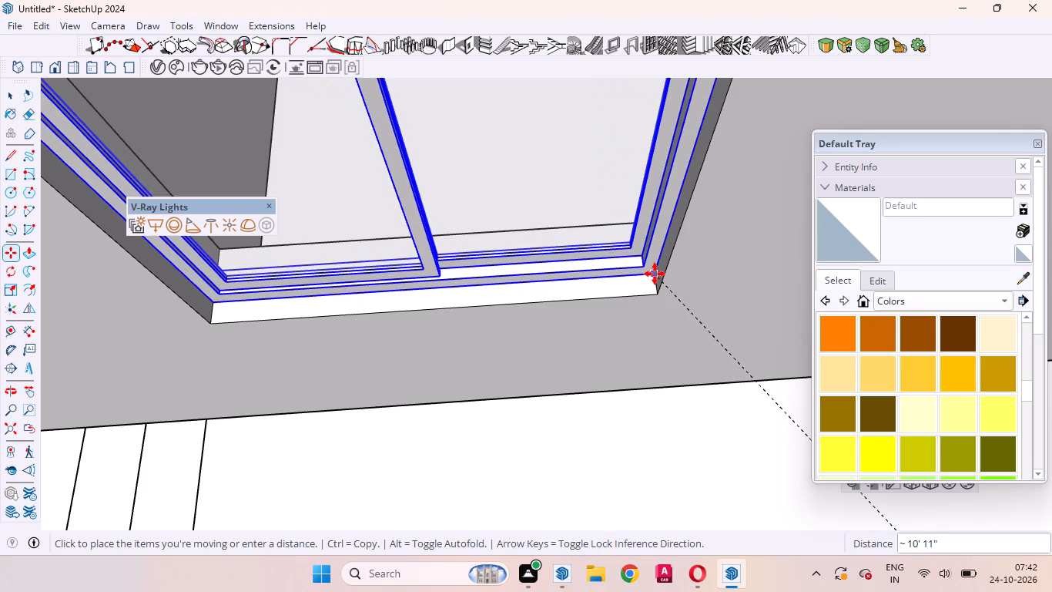
left_click(654, 272)
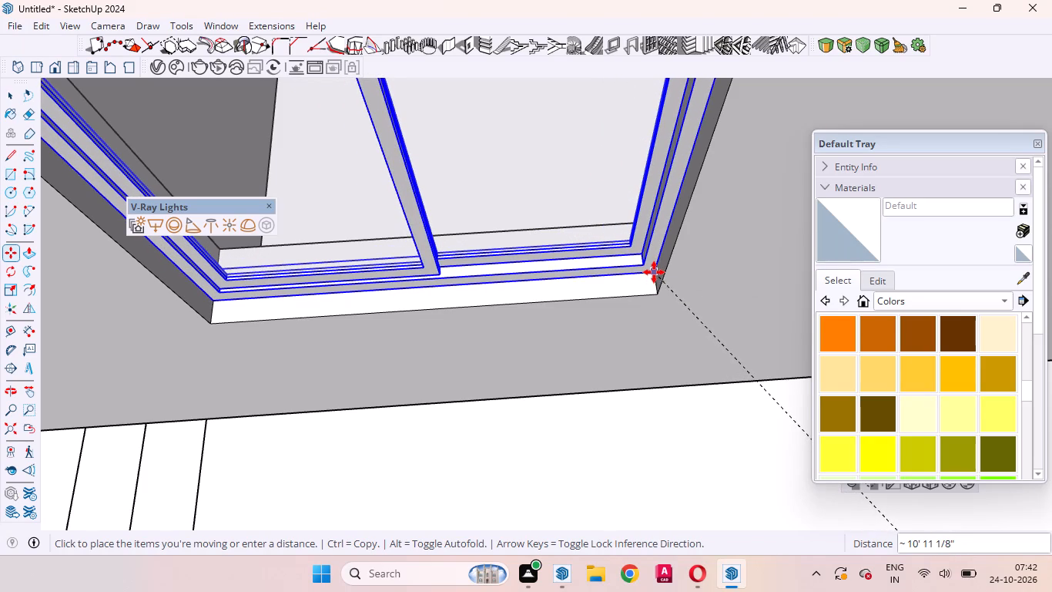
scroll(615, 399, "down", 5)
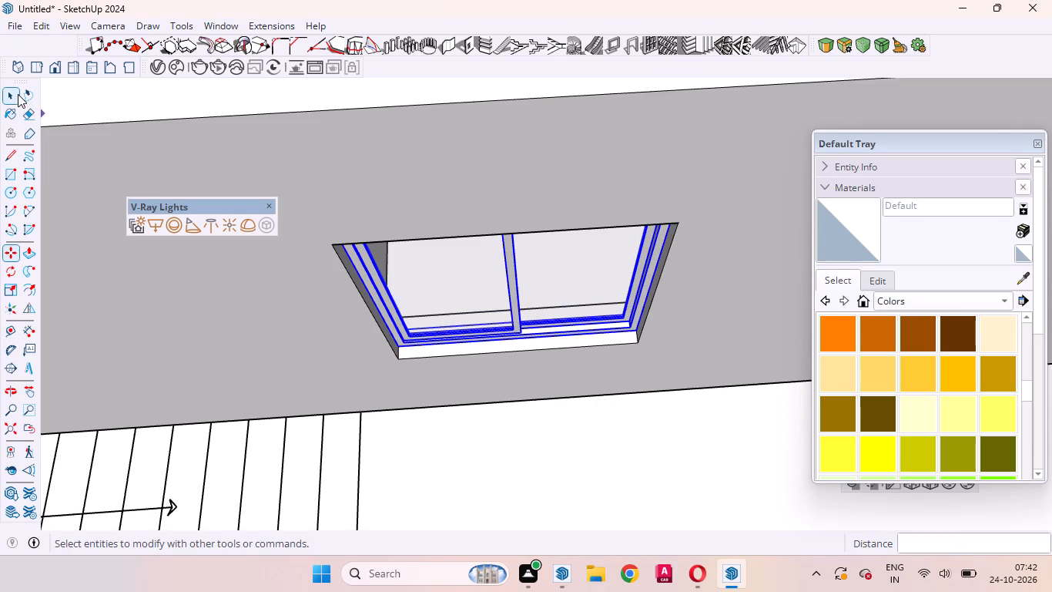
left_click(18, 94)
Check the fit and orientation of the front wall's sliding window from several angles.
middle_click_drag(304, 296, 268, 95)
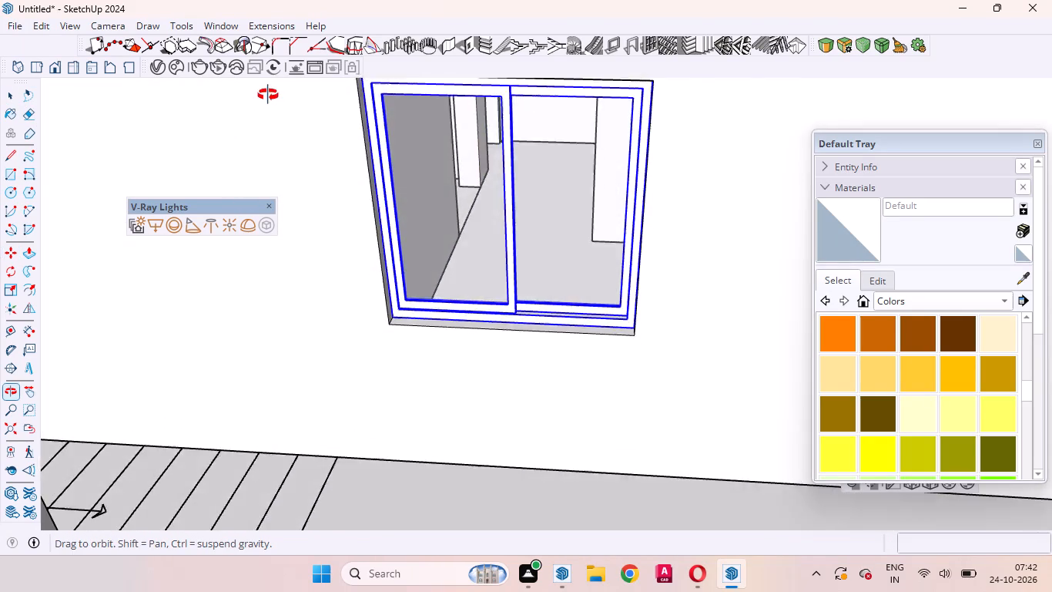
middle_click_drag(268, 95, 276, 99)
scroll(363, 386, "down", 4)
scroll(419, 183, "up", 7)
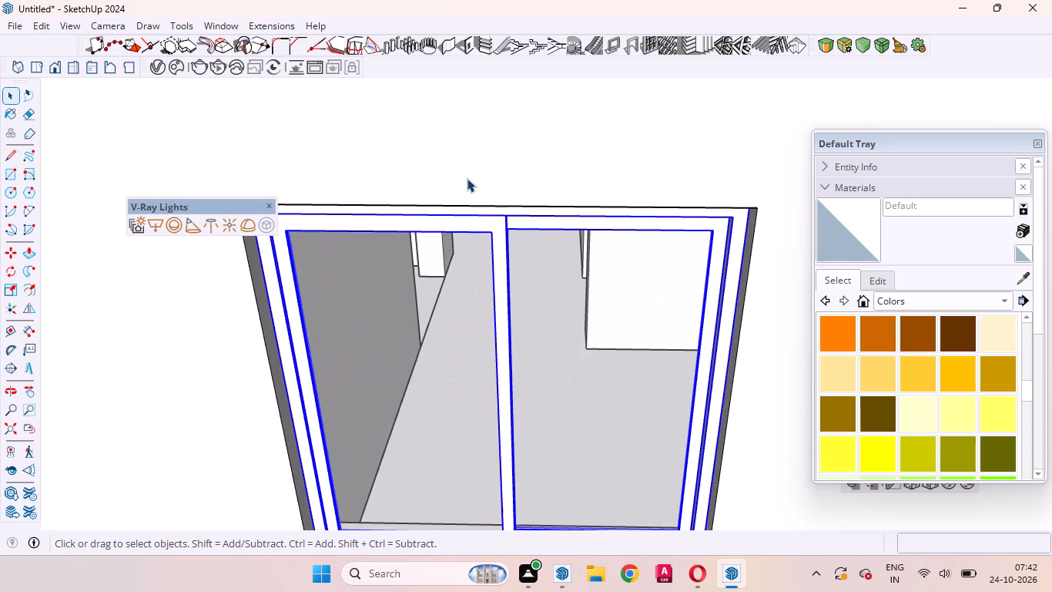
scroll(467, 178, "up", 4)
middle_click_drag(466, 228, 624, 132)
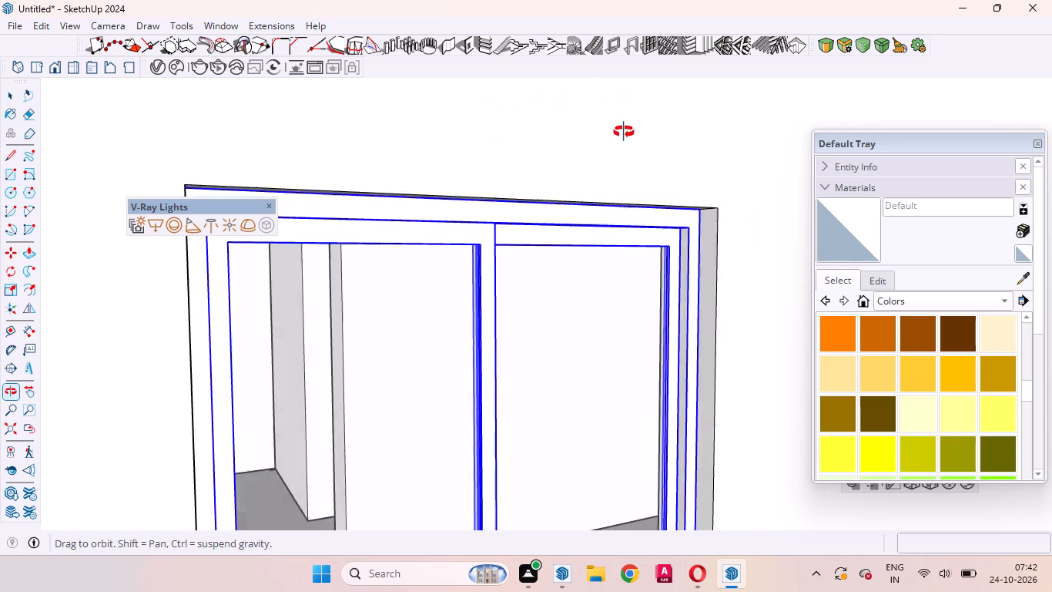
middle_click_drag(624, 132, 375, 314)
scroll(453, 331, "down", 5)
scroll(471, 353, "up", 1)
scroll(471, 353, "down", 13)
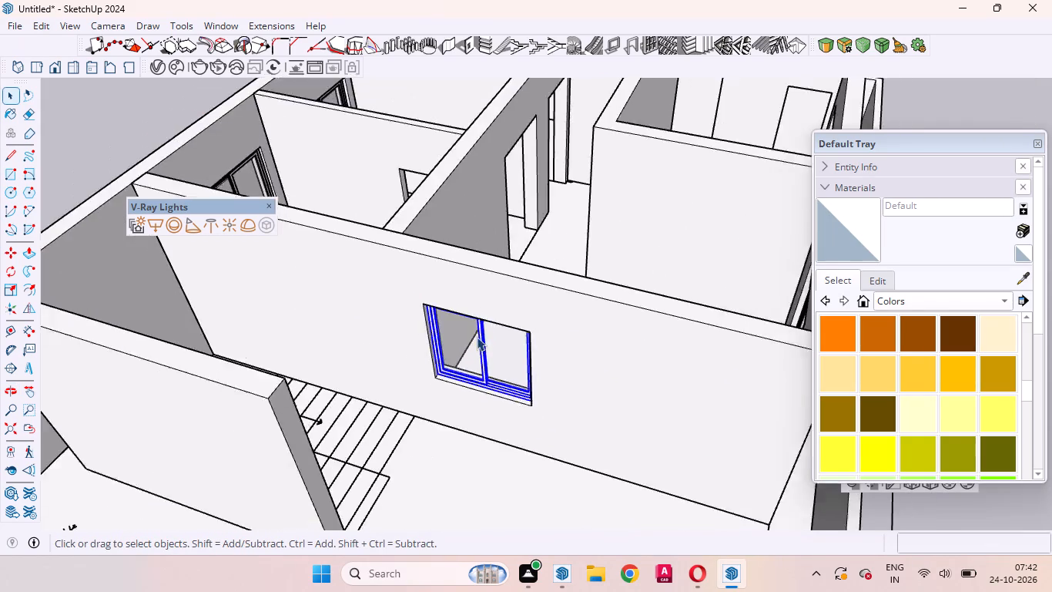
scroll(477, 337, "down", 12)
left_click(639, 404)
Flip the front wall's sliding window front to back about its green plane.
scroll(371, 258, "up", 4)
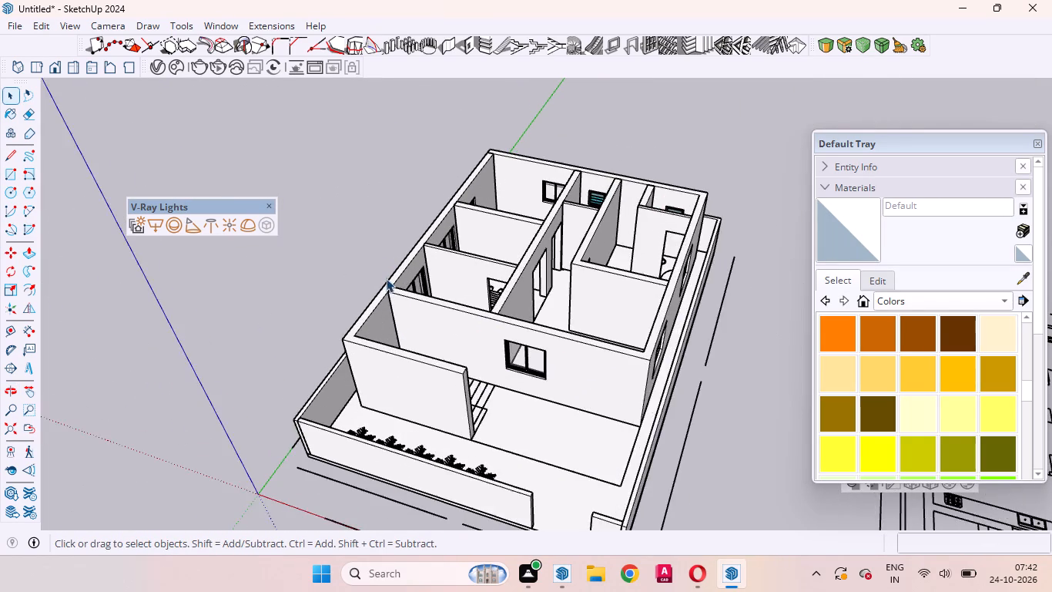
scroll(386, 278, "up", 1)
scroll(486, 338, "up", 10)
middle_click_drag(531, 397, 0, 351)
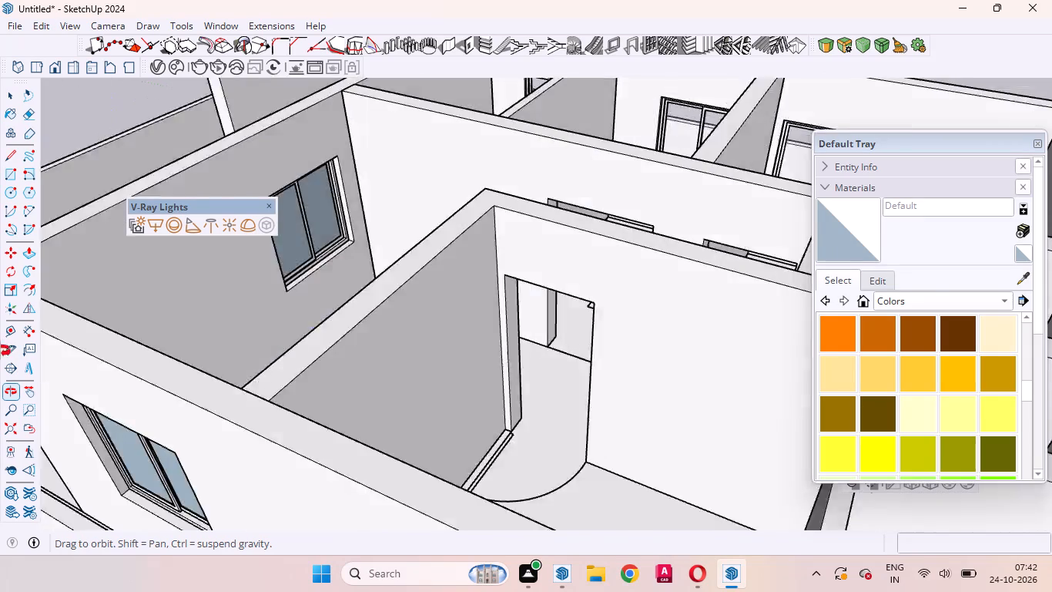
middle_click_drag(0, 351, 531, 335)
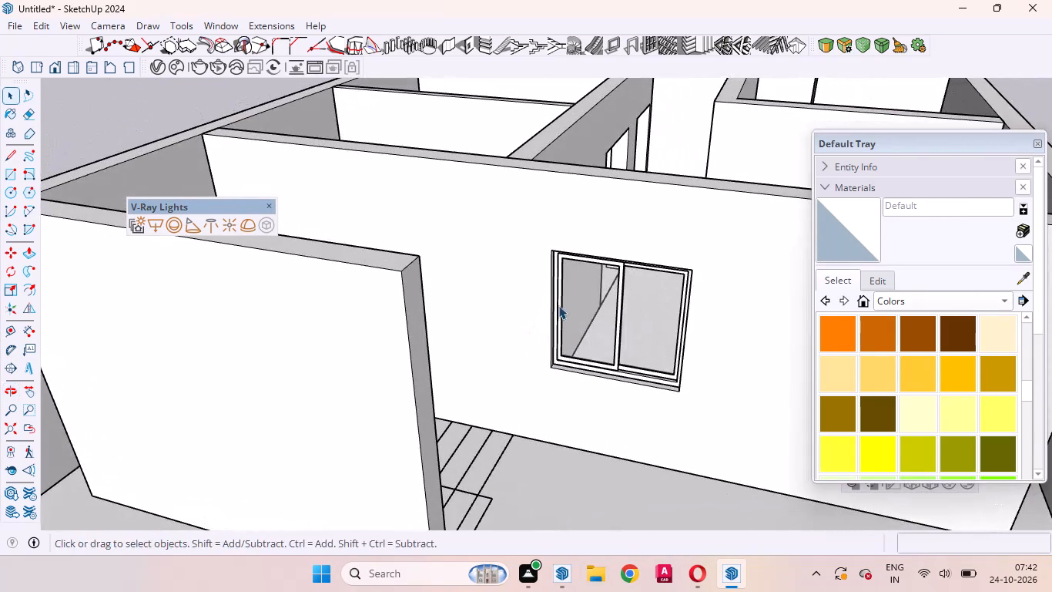
left_click(575, 309)
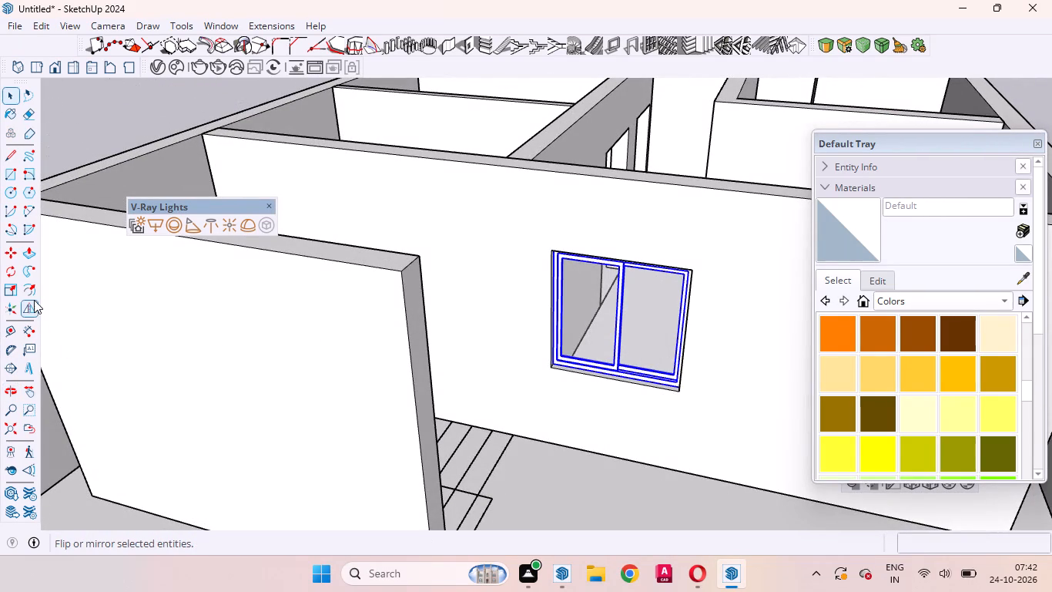
left_click(31, 313)
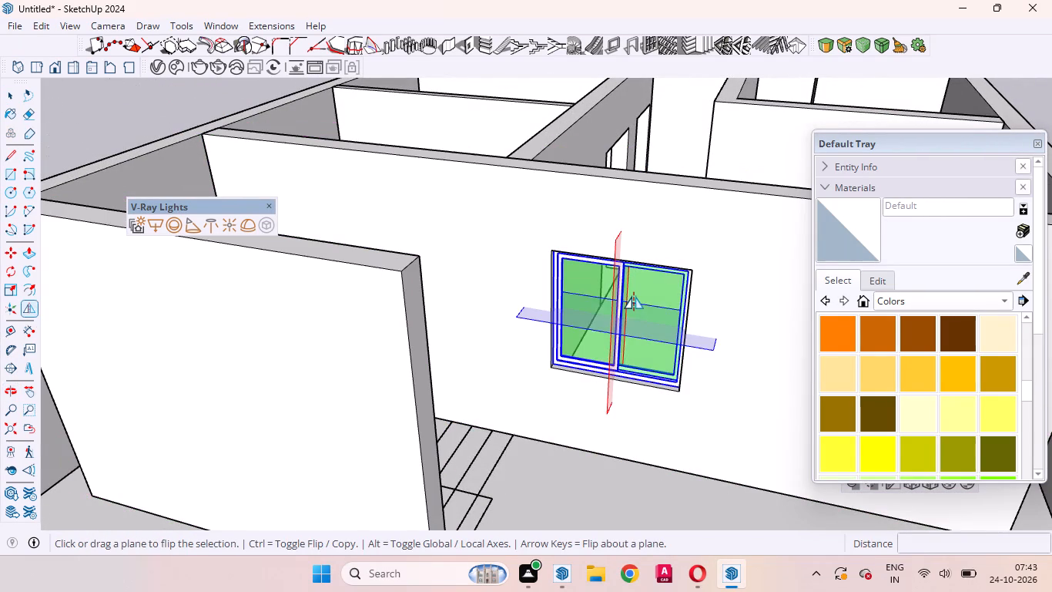
left_click(634, 295)
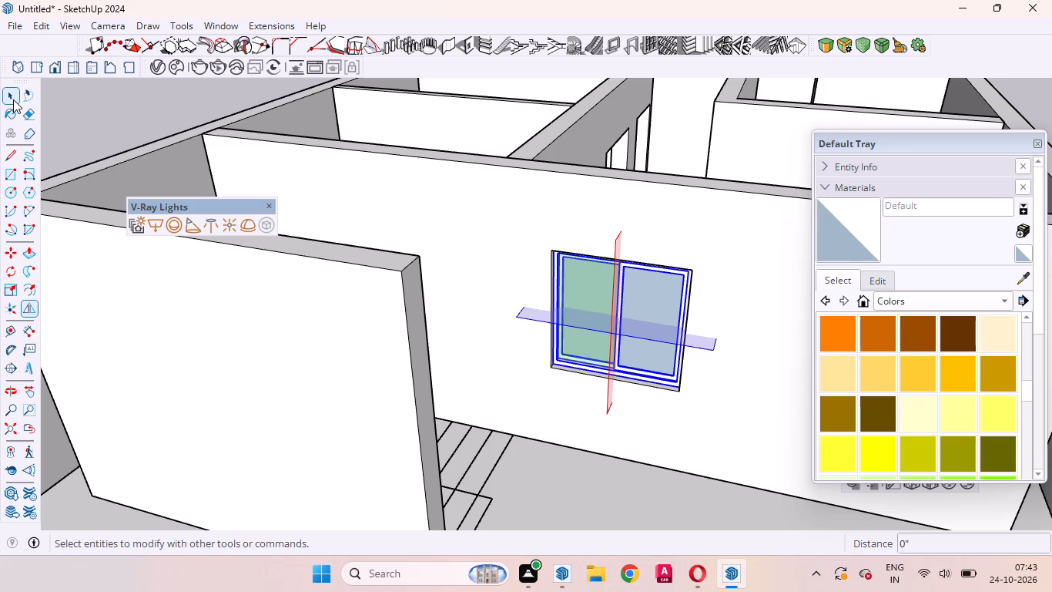
left_click(13, 99)
Examine the flipped front window, the other fitted windows and ventilators, and the rooms' door openings from several angles.
middle_click_drag(514, 356, 52, 409)
scroll(504, 399, "up", 1)
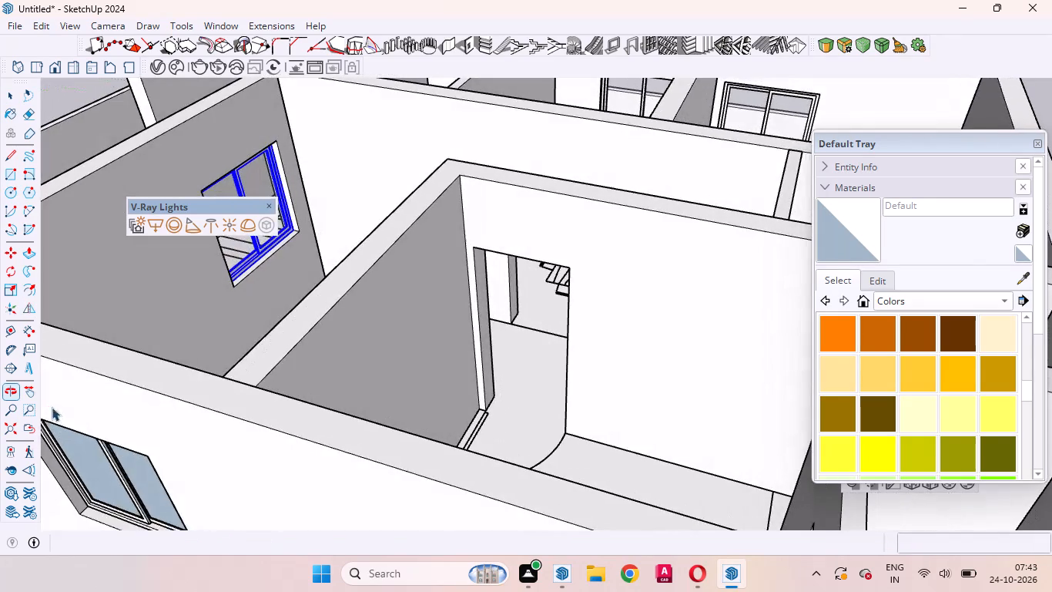
scroll(340, 318, "down", 16)
left_click(586, 197)
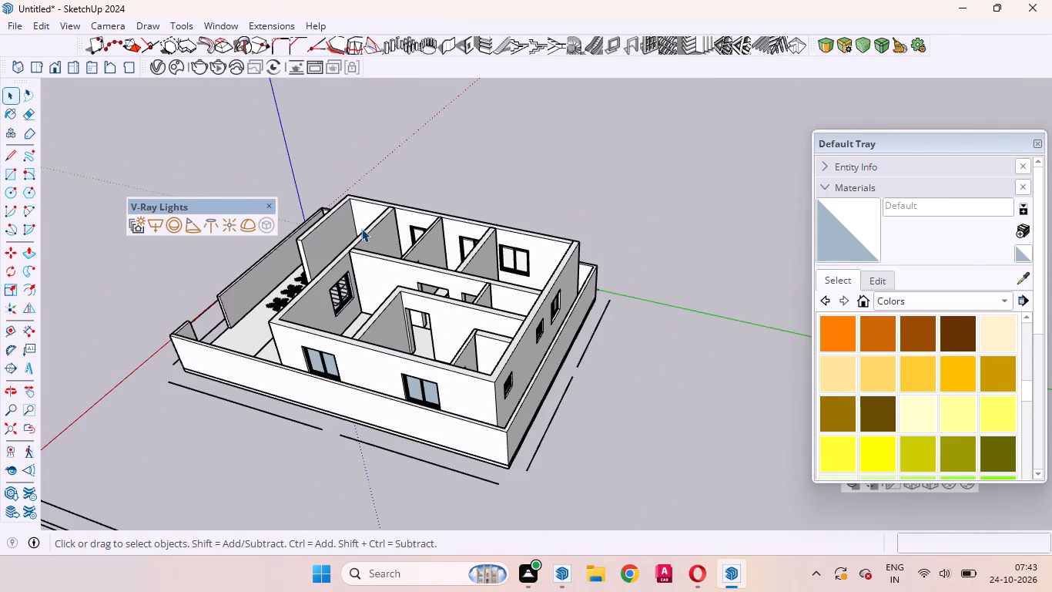
scroll(360, 252, "up", 5)
middle_click_drag(375, 303, 95, 186)
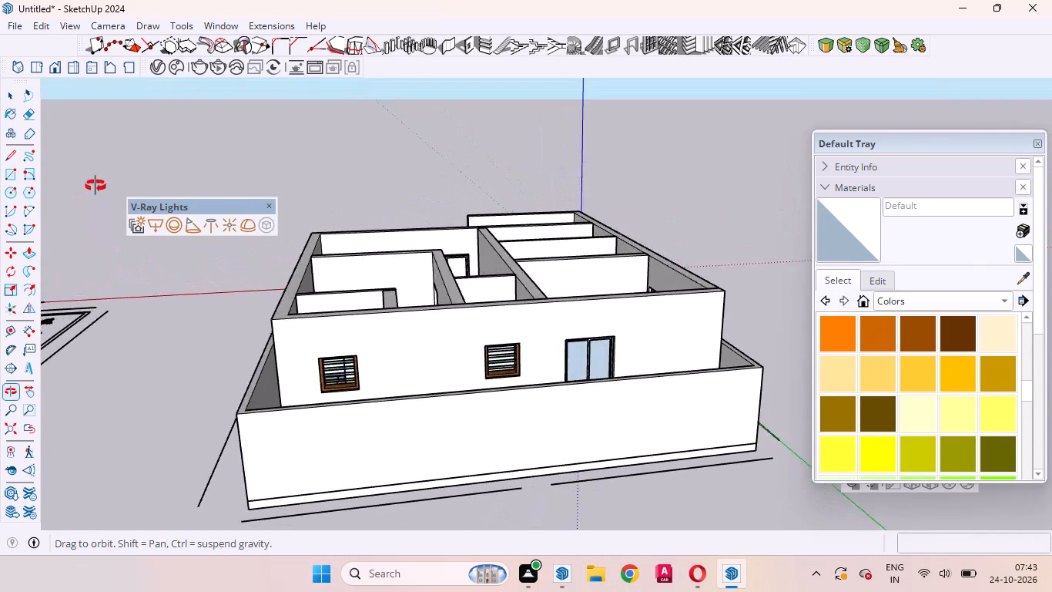
middle_click_drag(95, 186, 514, 243)
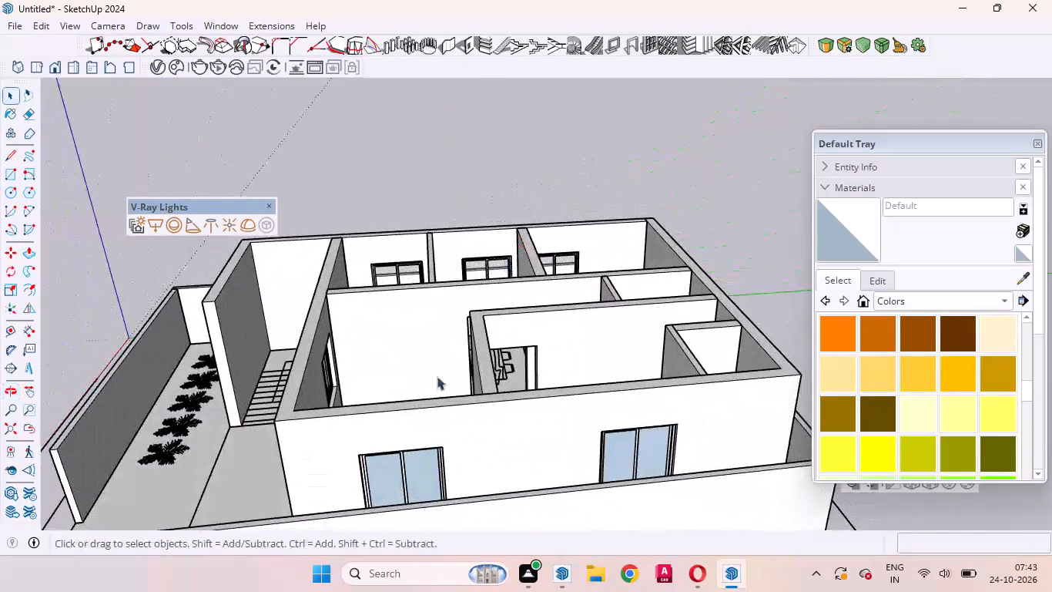
scroll(422, 425, "up", 9)
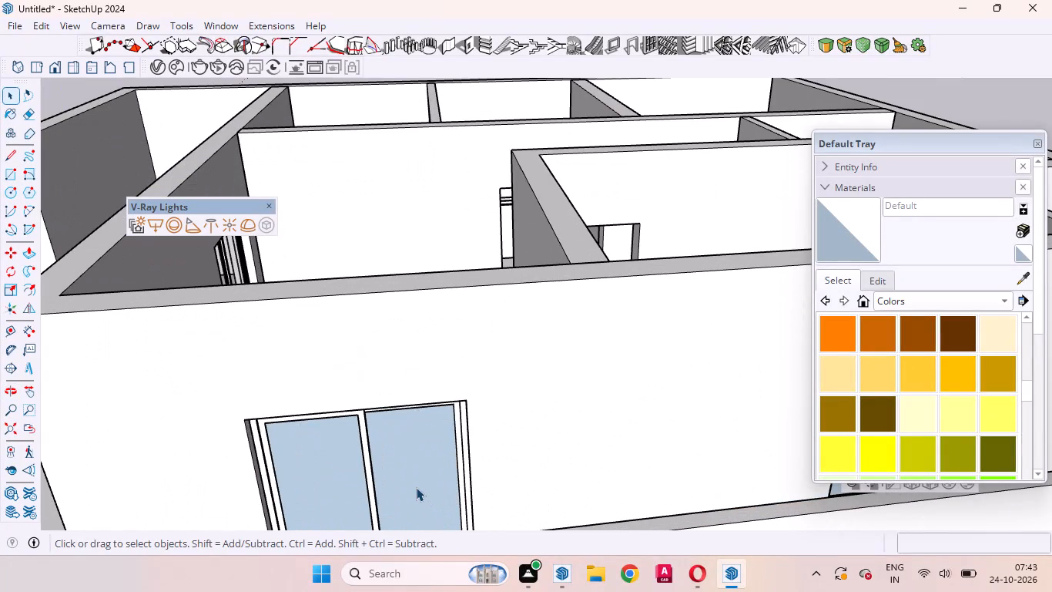
scroll(438, 378, "down", 9)
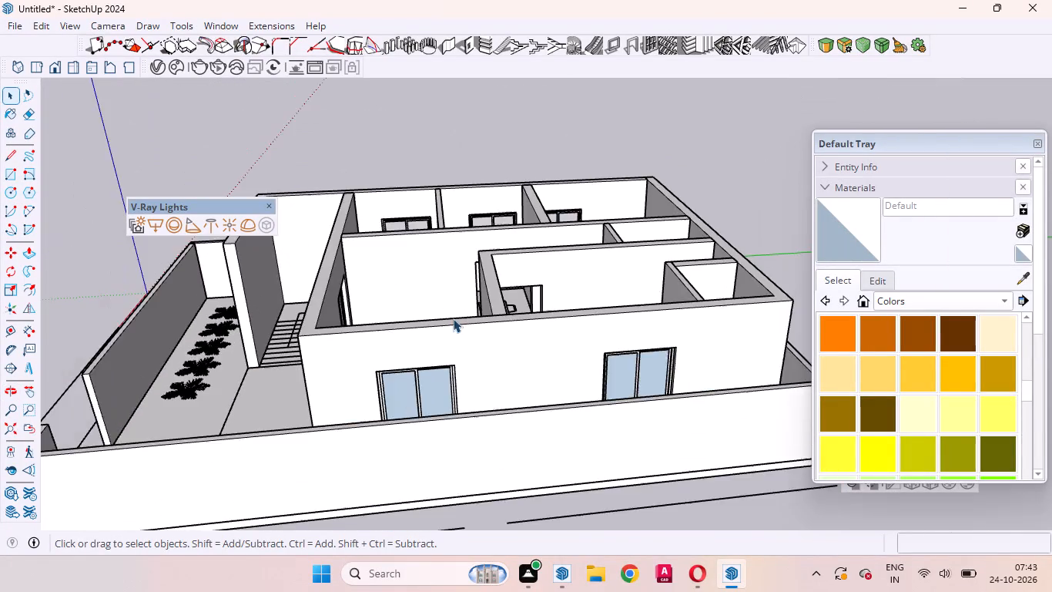
scroll(453, 318, "down", 5)
middle_click_drag(238, 328, 712, 522)
scroll(702, 526, "up", 1)
scroll(485, 392, "down", 5)
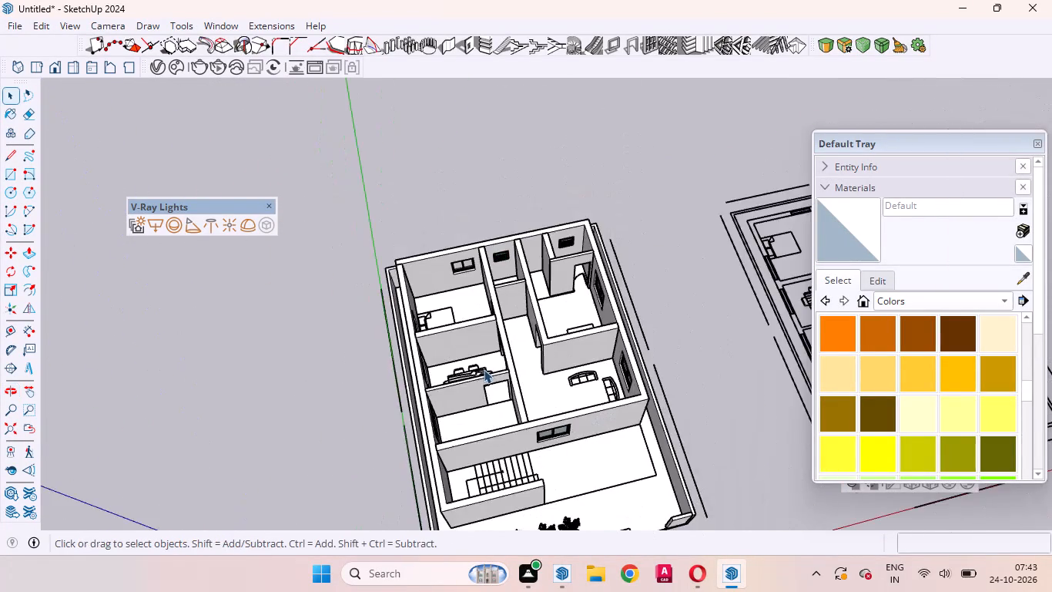
scroll(510, 365, "up", 14)
middle_click_drag(468, 439, 401, 428)
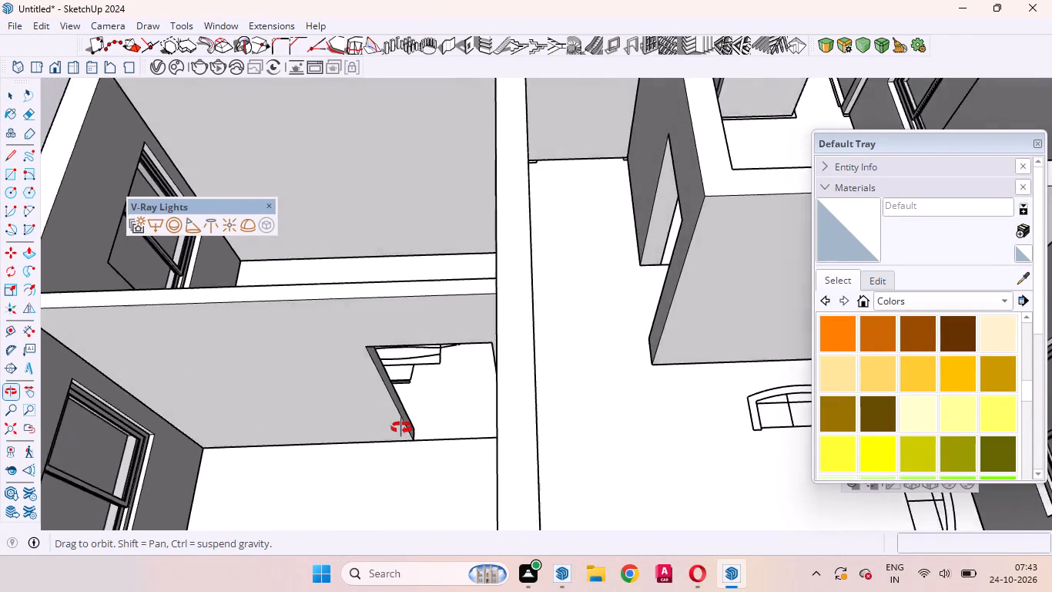
middle_click_drag(401, 428, 510, 529)
scroll(452, 387, "down", 7)
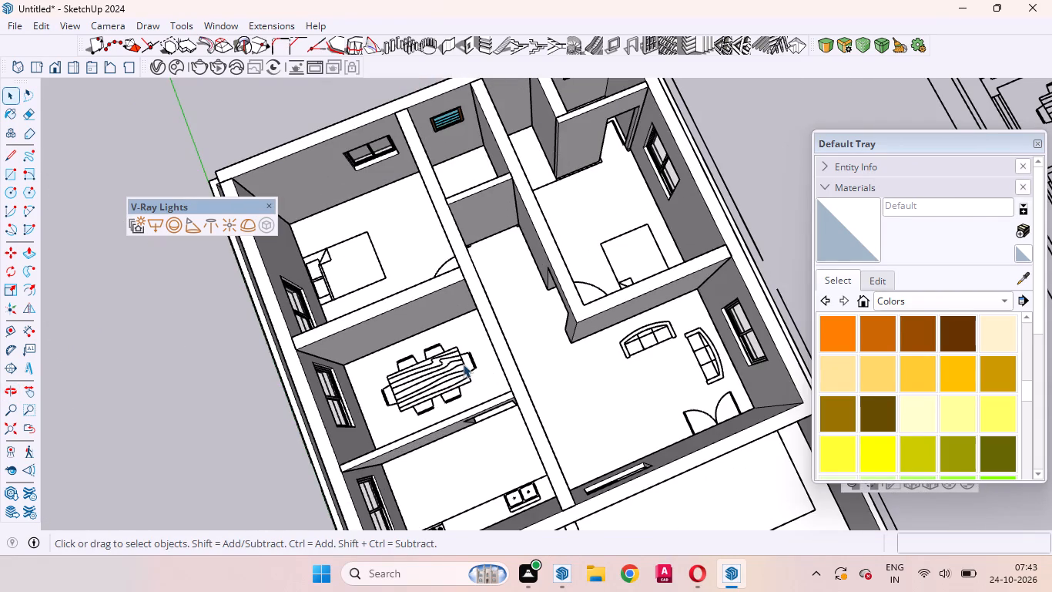
Search 3D Warehouse for "doors".
left_click(217, 18)
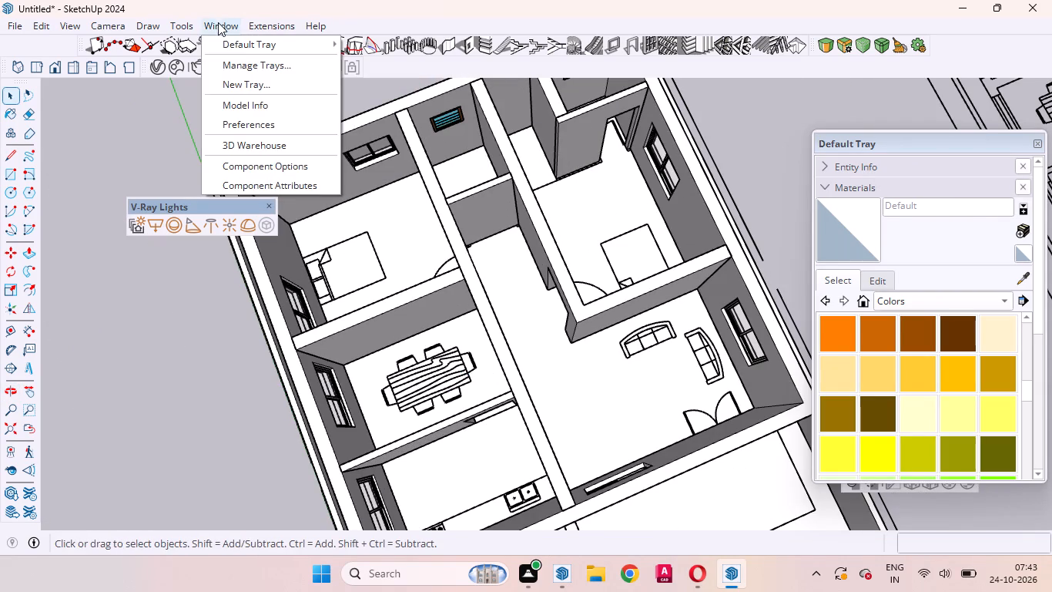
left_click(266, 151)
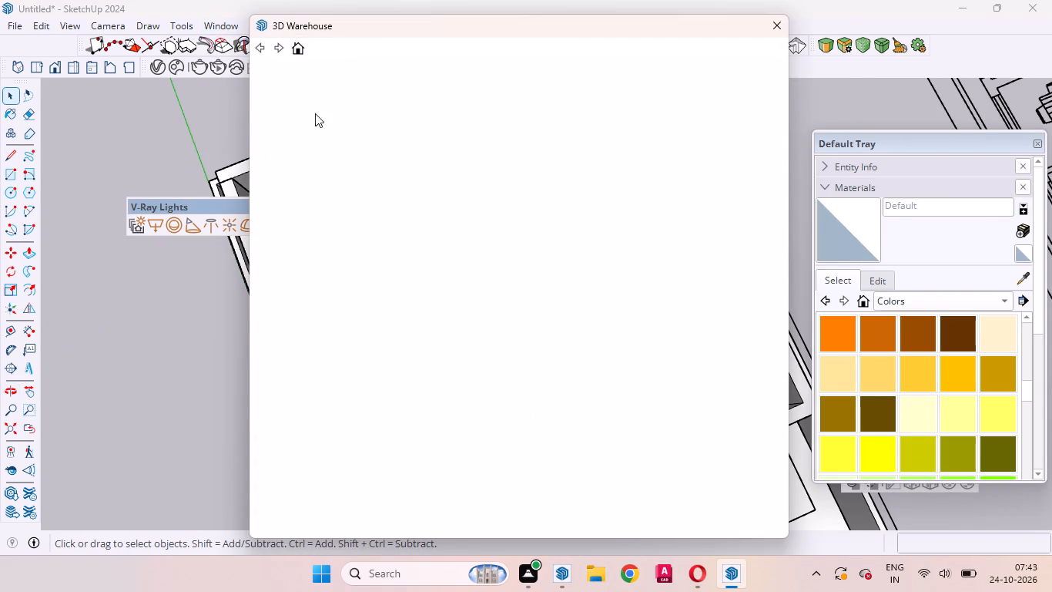
left_click_drag(537, 29, 486, 17)
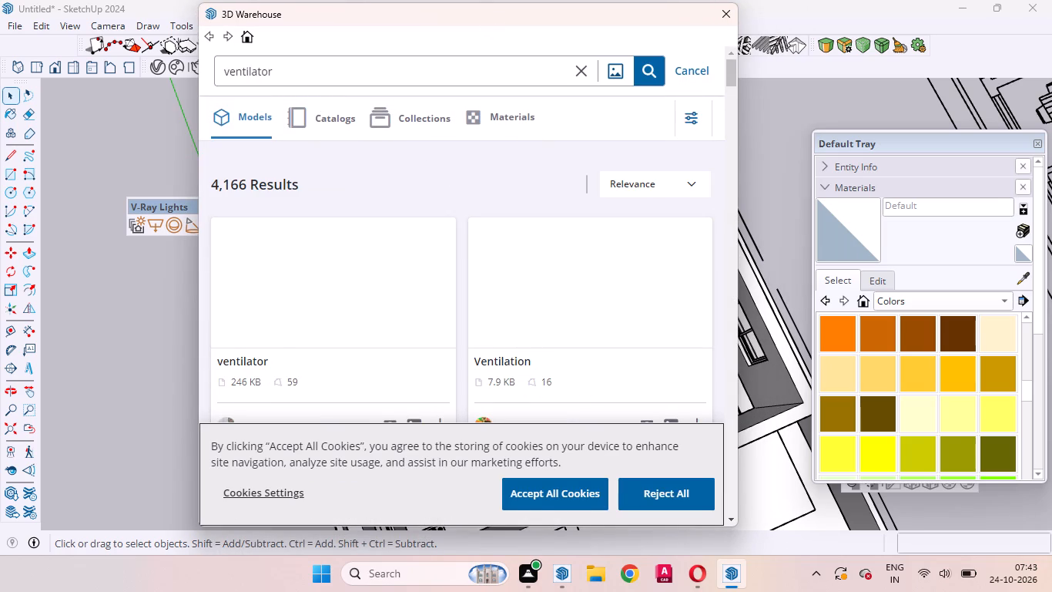
left_click_drag(296, 79, 209, 84)
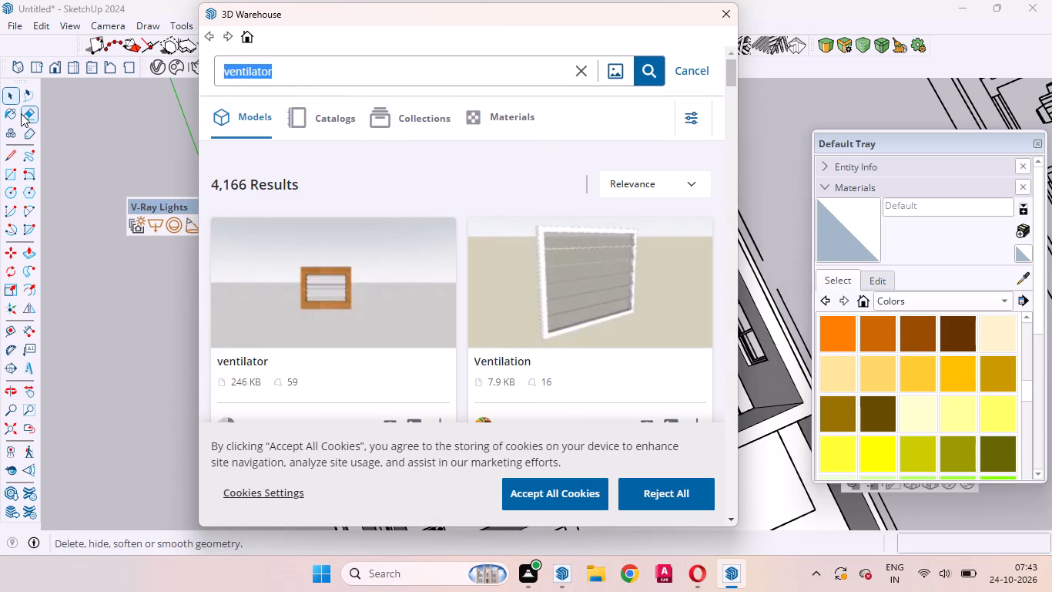
left_click(21, 113)
left_click(289, 76)
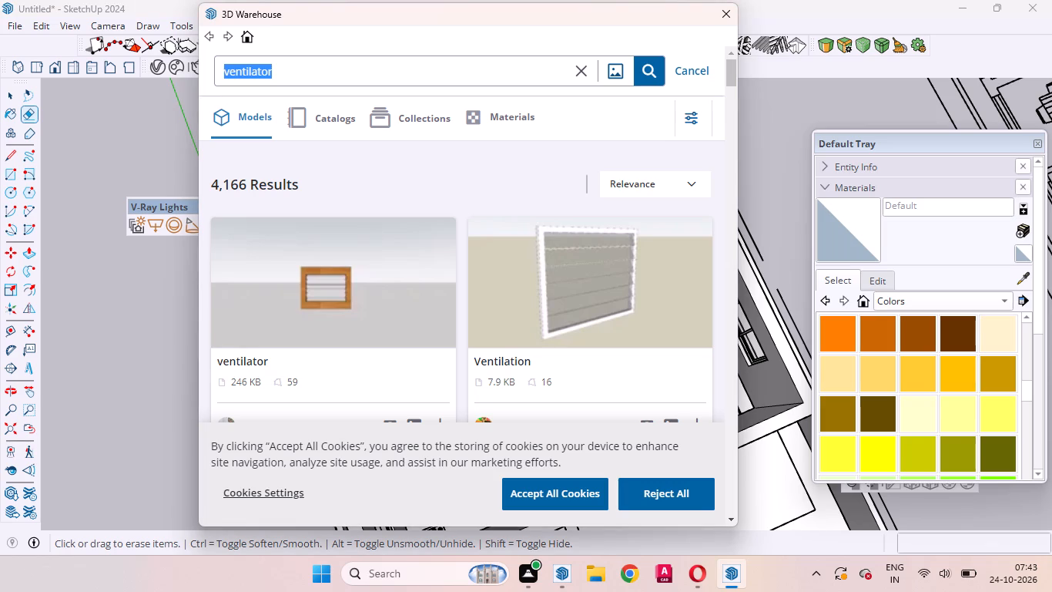
key("BackSpace")
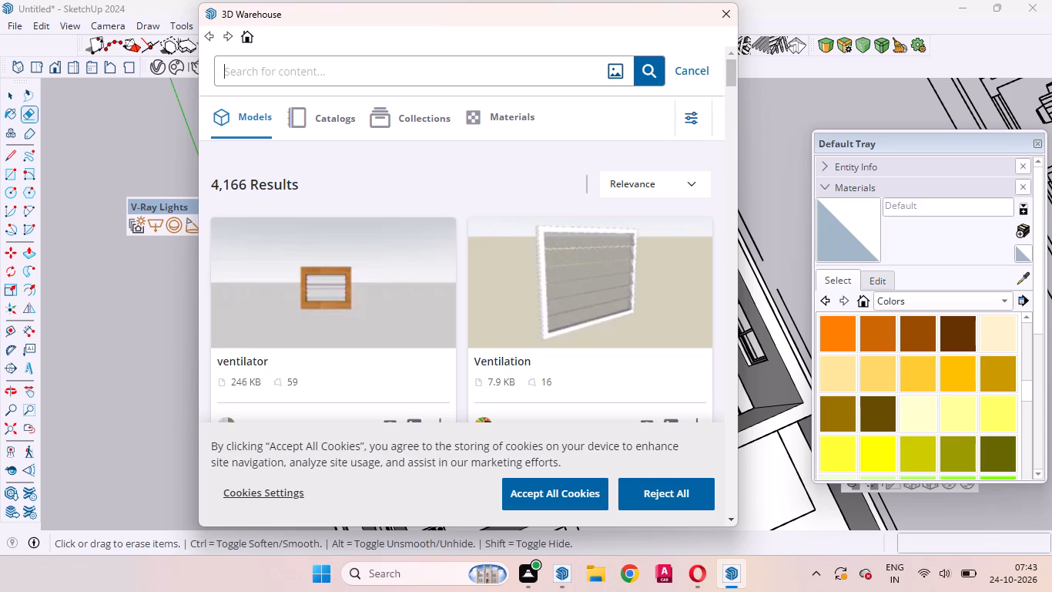
type("door")
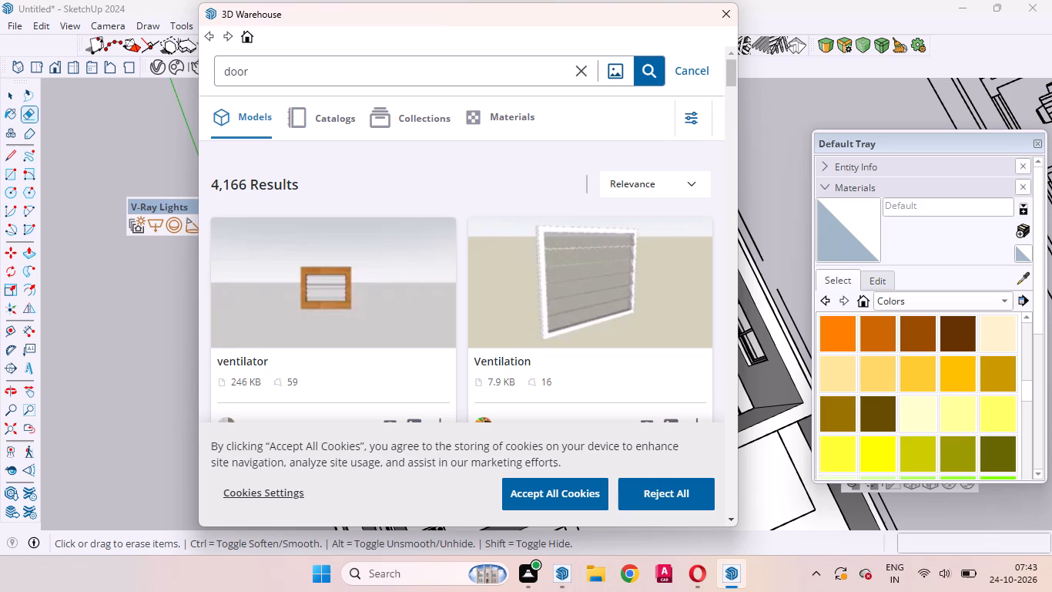
key("s")
key("Return")
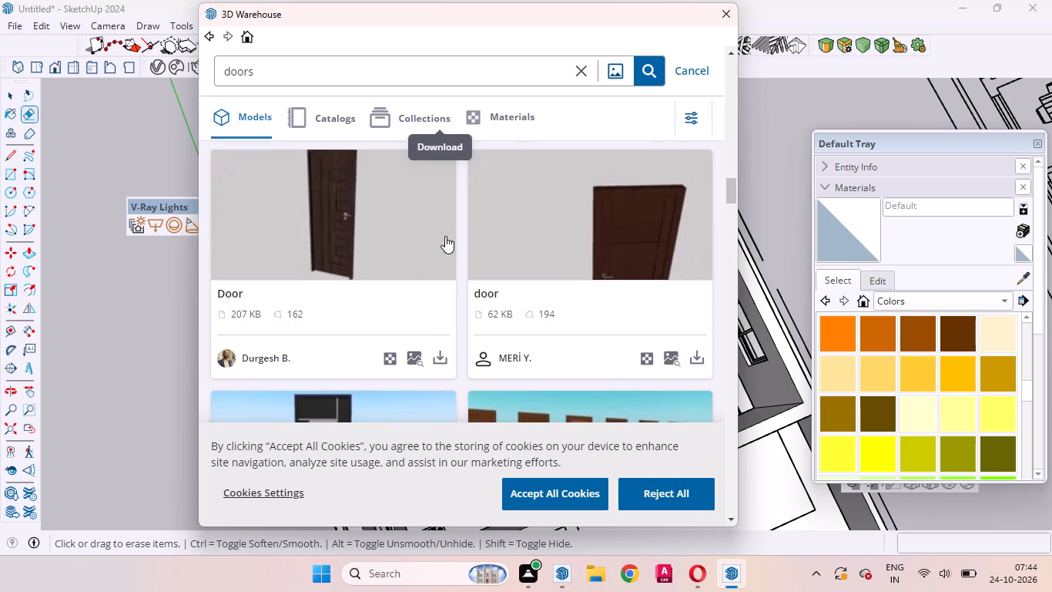
Load the dark brown 62 KB "door" model directly into the model and place it in the corner bedroom beside the bed.
left_click(701, 351)
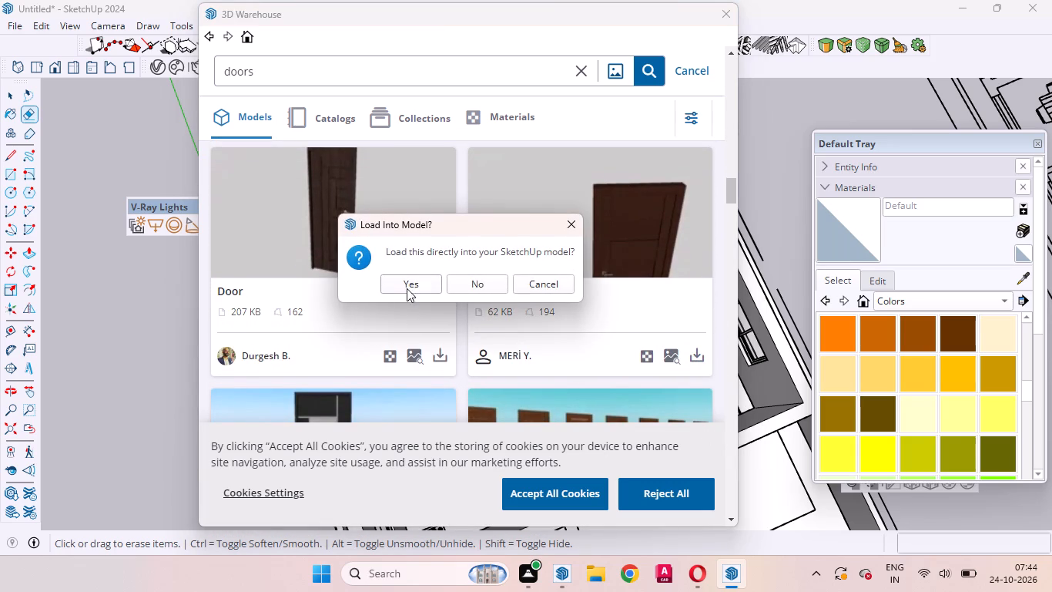
left_click(419, 278)
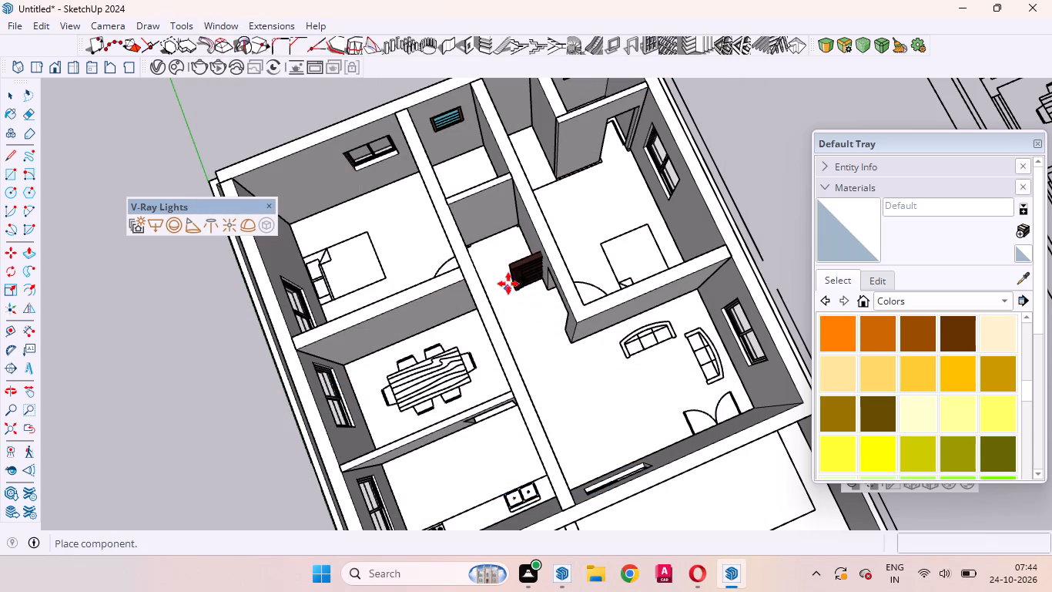
left_click(384, 255)
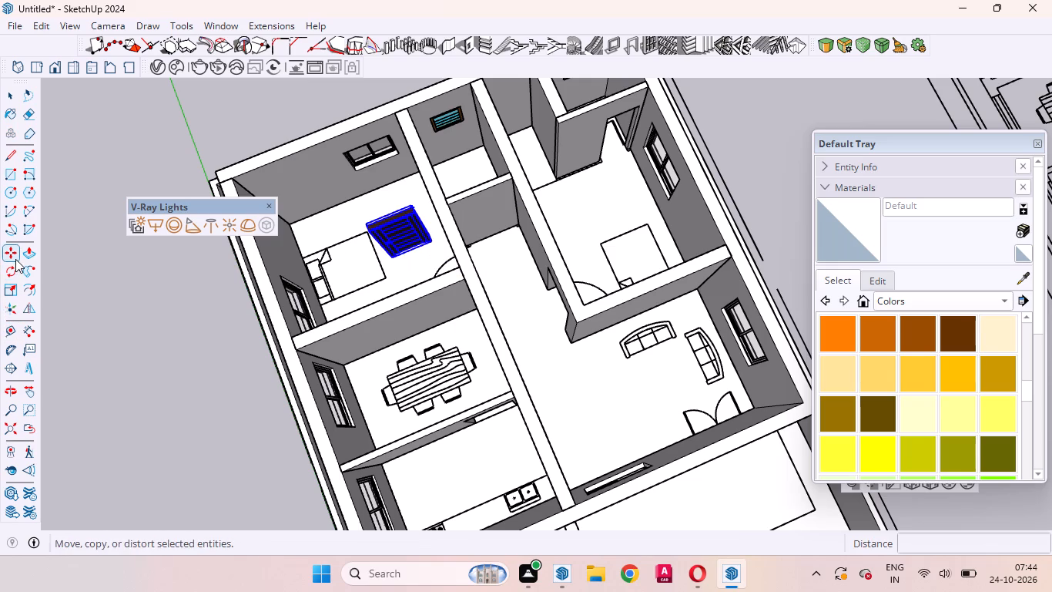
Rotate the imported door 90 degrees on the ground plane about a point beside the bed.
left_click(2, 275)
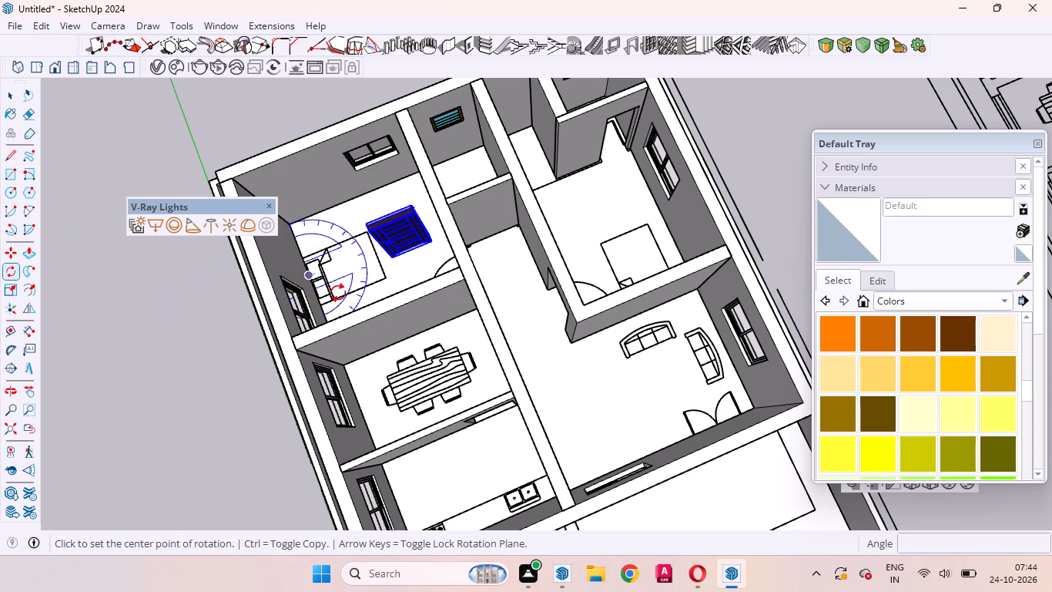
left_click(353, 294)
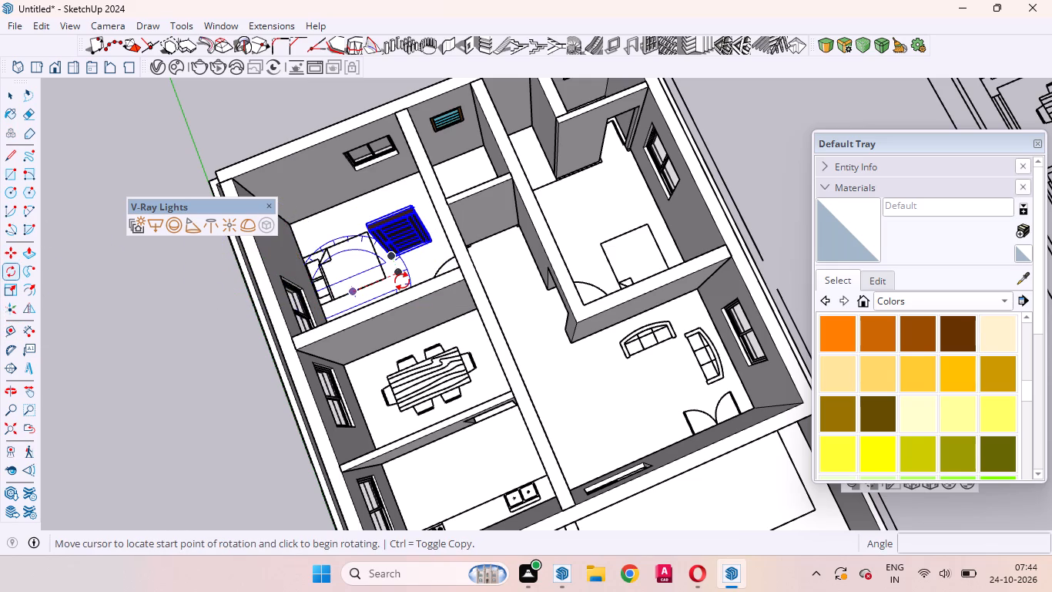
left_click(402, 281)
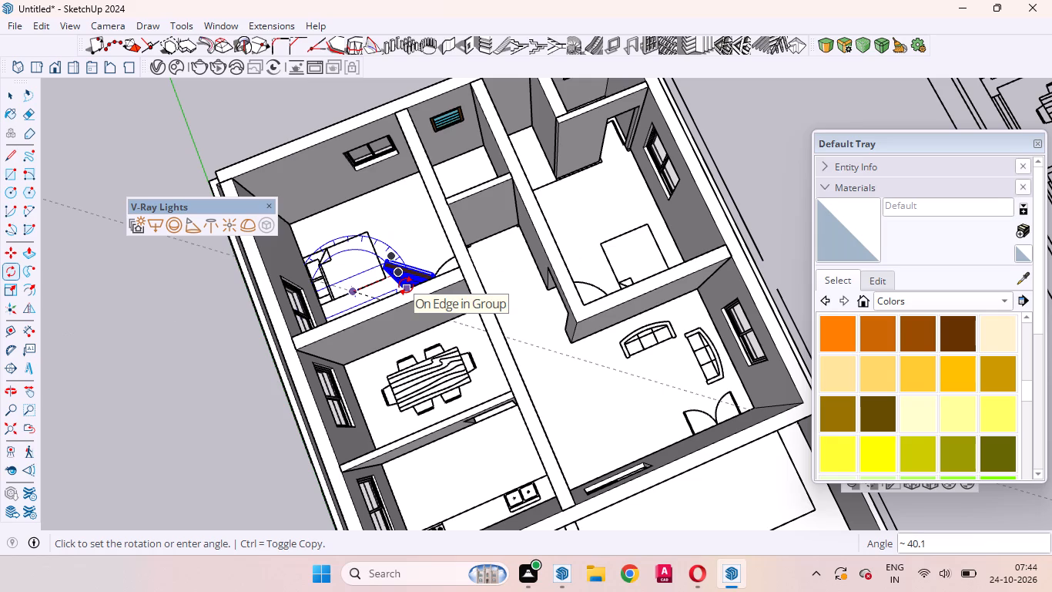
type("90")
key("Return")
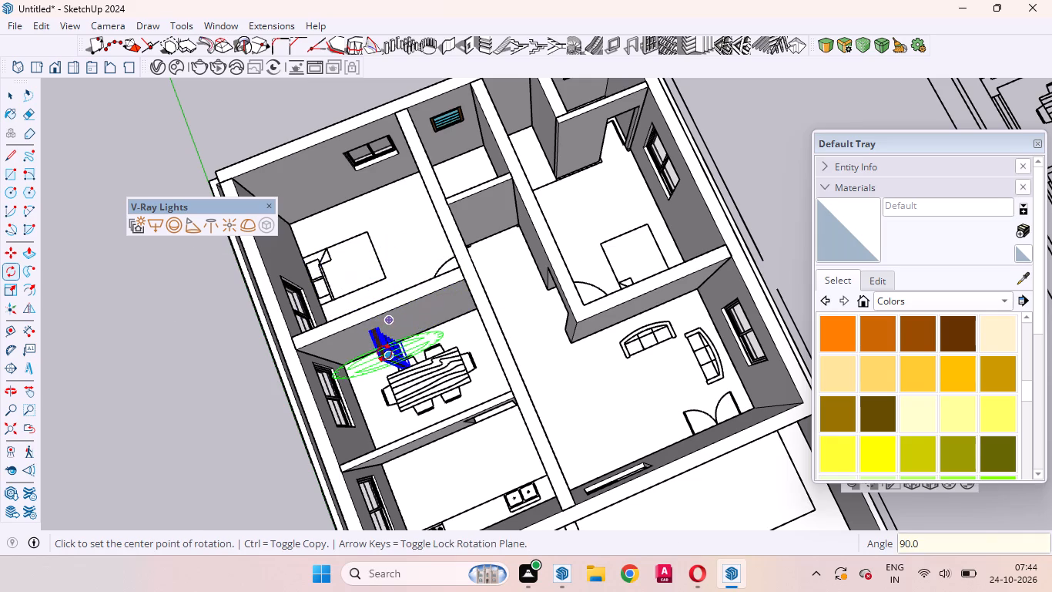
key("space")
Move the imported door by its bottom frame corner from beside the dining table to the jamb corner of the adjoining bedroom's door opening.
scroll(342, 365, "up", 3)
scroll(426, 377, "up", 13)
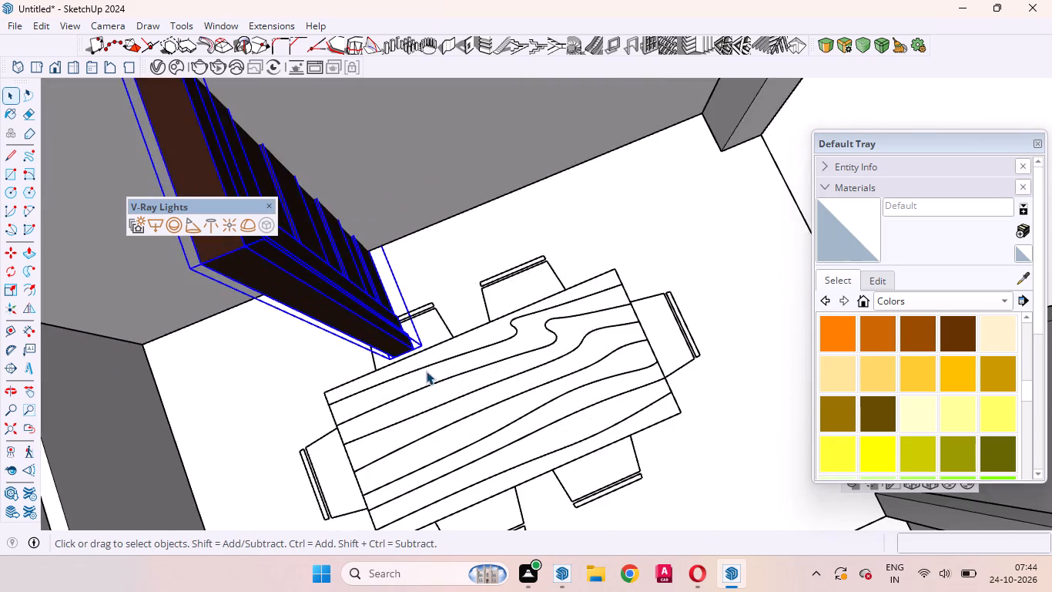
scroll(426, 371, "up", 4)
middle_click_drag(408, 384, 675, 180)
scroll(675, 180, "up", 1)
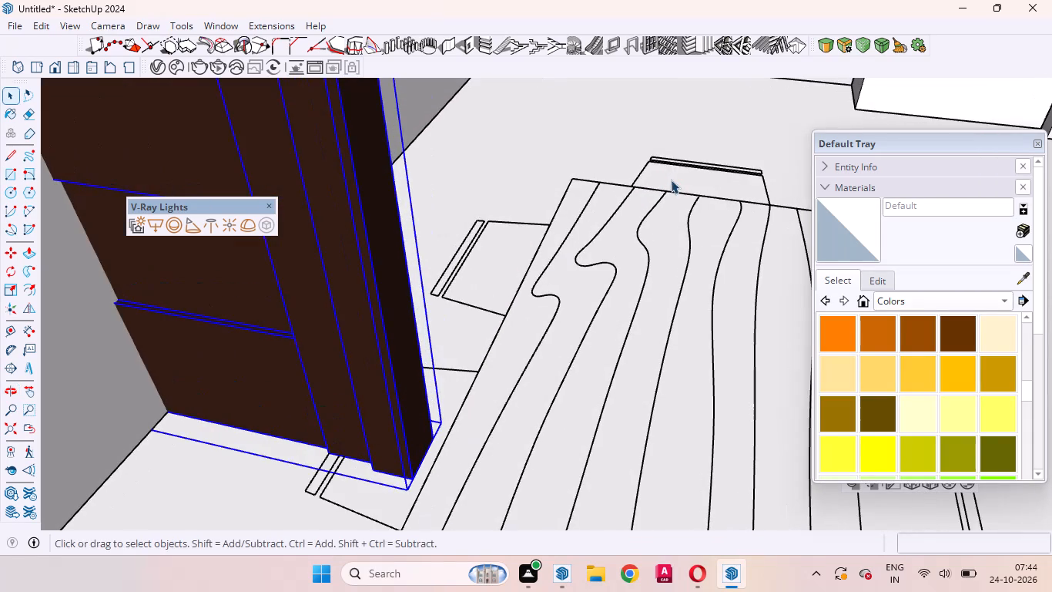
scroll(388, 402, "up", 4)
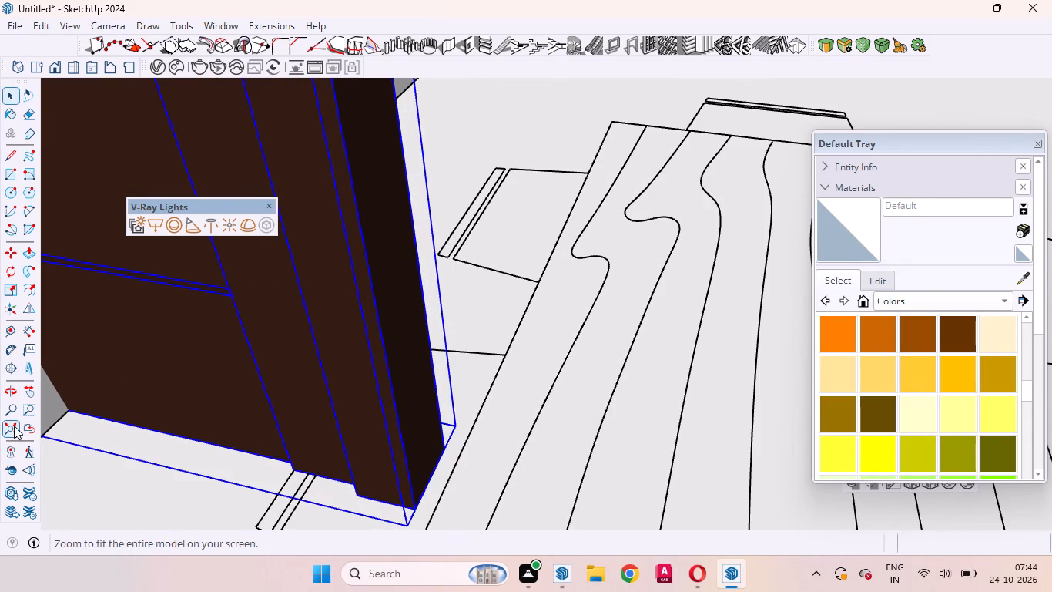
left_click(14, 425)
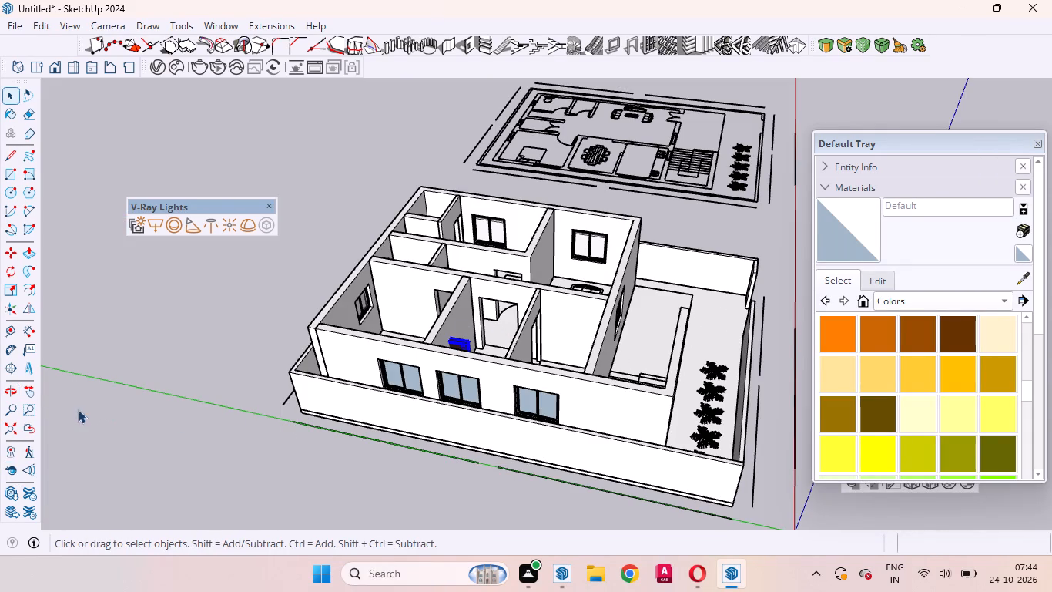
left_click(8, 252)
scroll(424, 313, "up", 4)
middle_click_drag(501, 365, 422, 531)
scroll(501, 370, "up", 1)
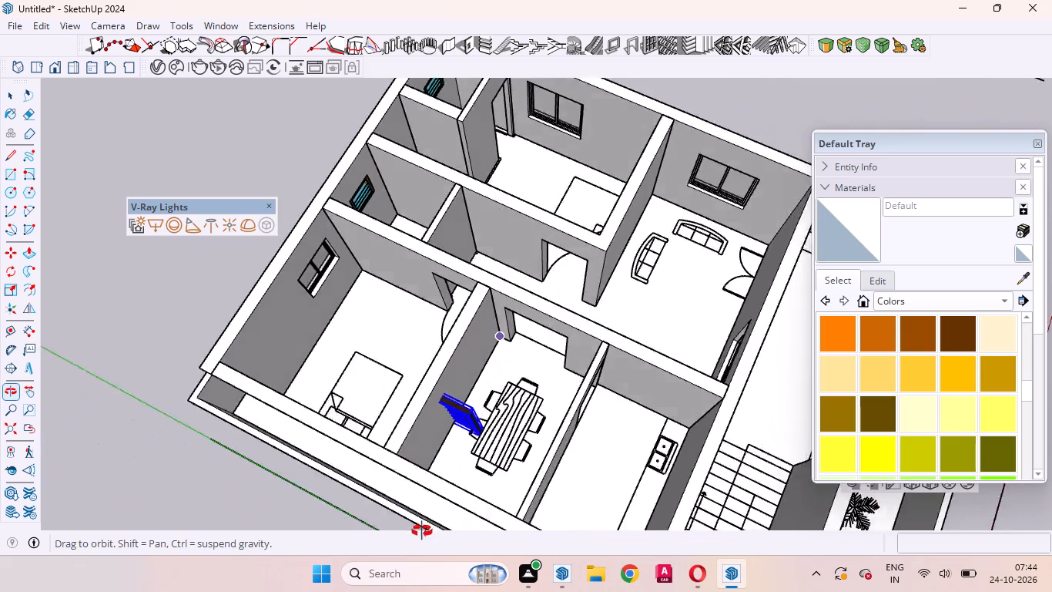
middle_click_drag(422, 531, 390, 534)
scroll(426, 478, "up", 20)
scroll(426, 478, "up", 4)
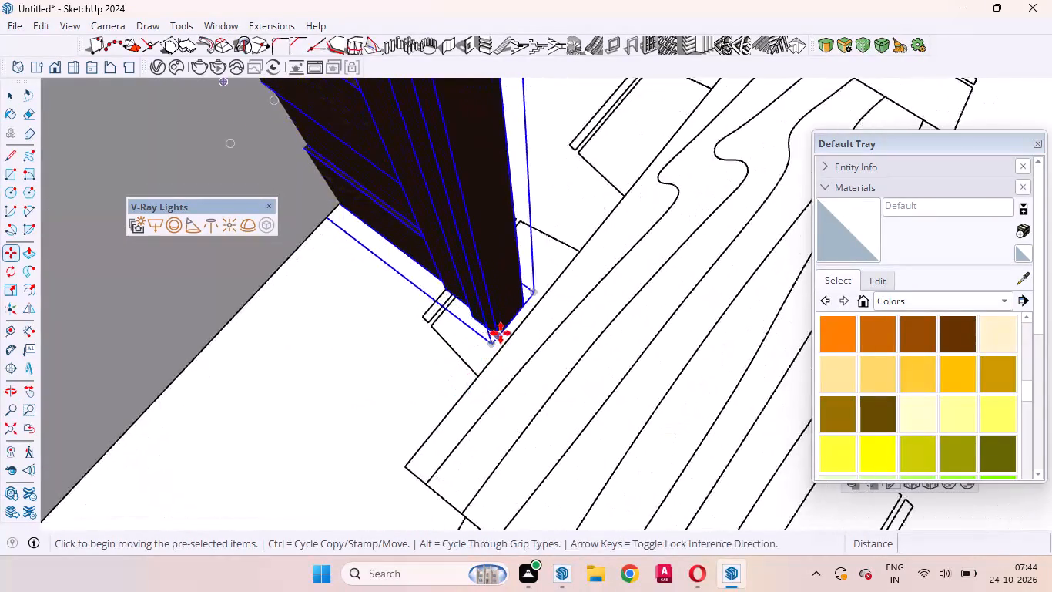
scroll(501, 333, "up", 6)
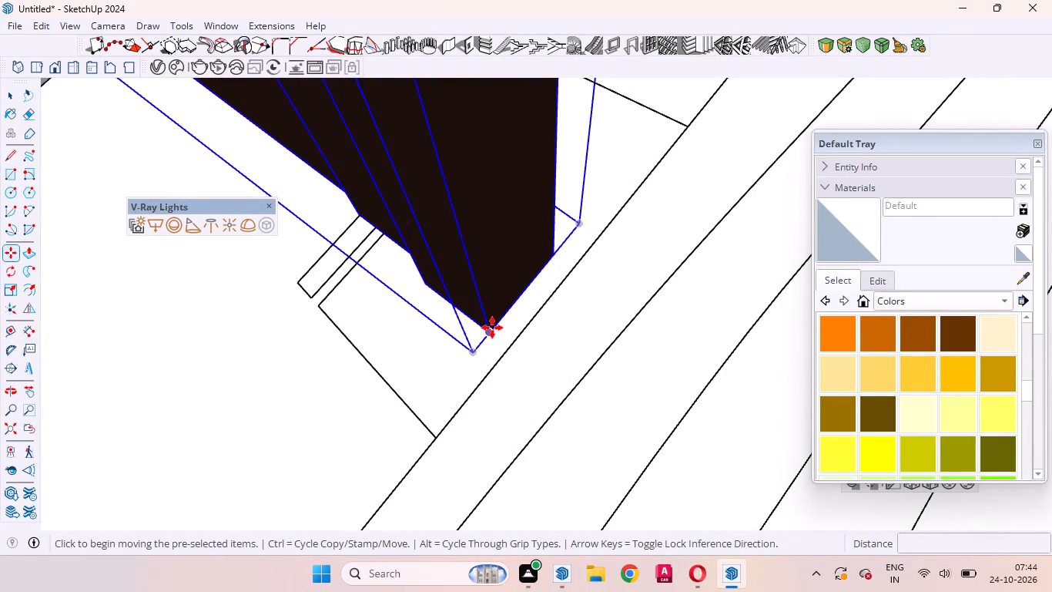
left_click(490, 333)
scroll(433, 329, "down", 6)
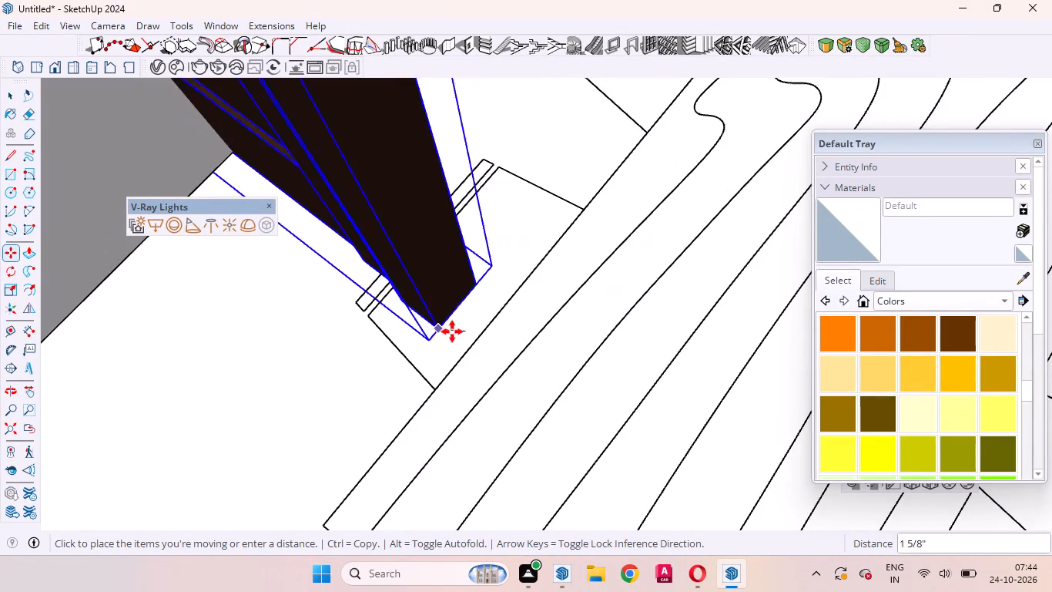
scroll(452, 335, "down", 19)
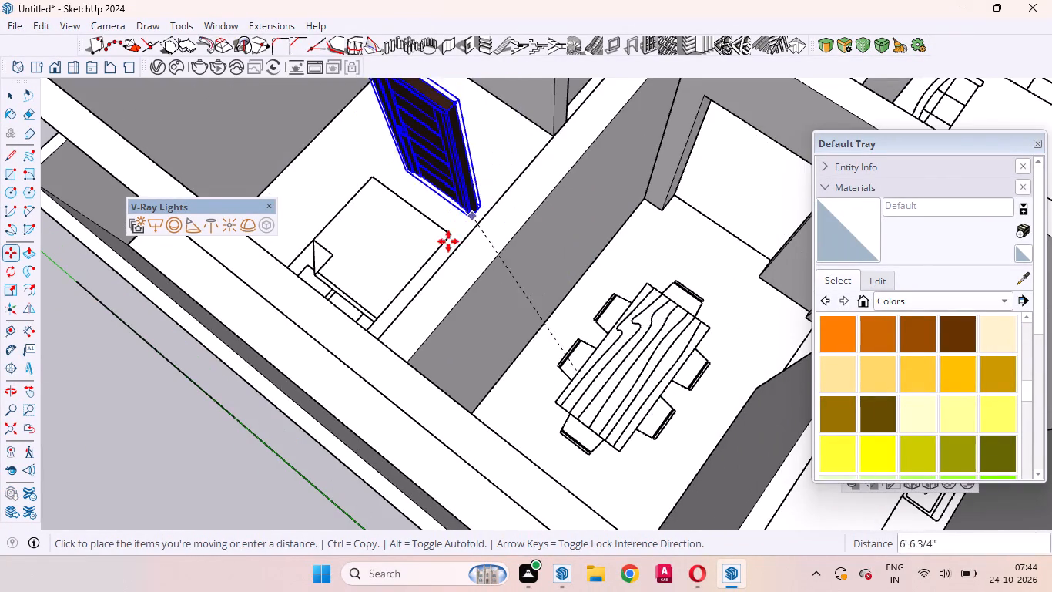
middle_click_drag(470, 268, 769, 277)
scroll(435, 194, "up", 5)
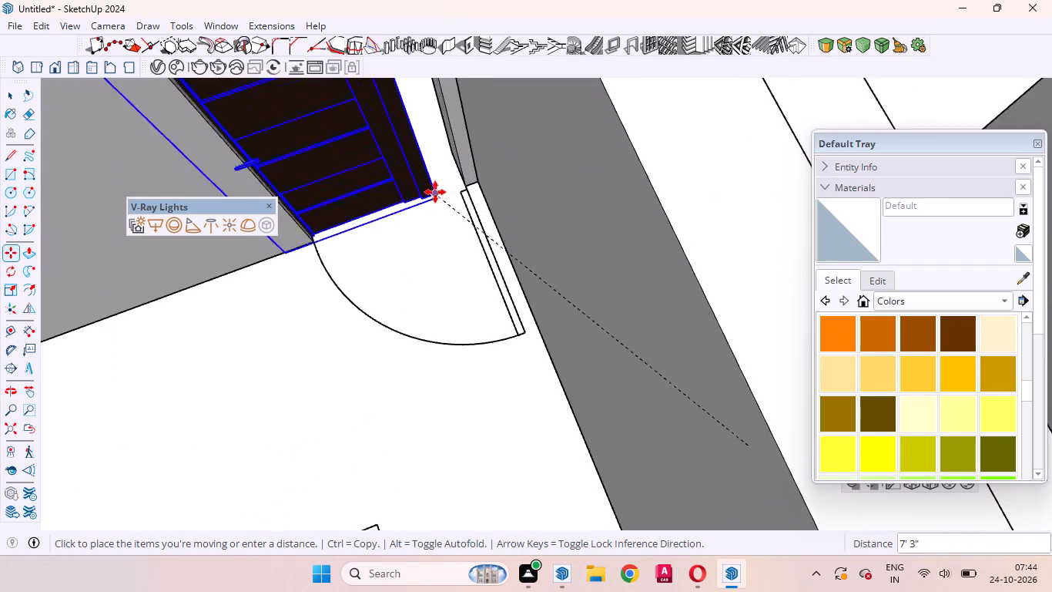
scroll(435, 192, "up", 11)
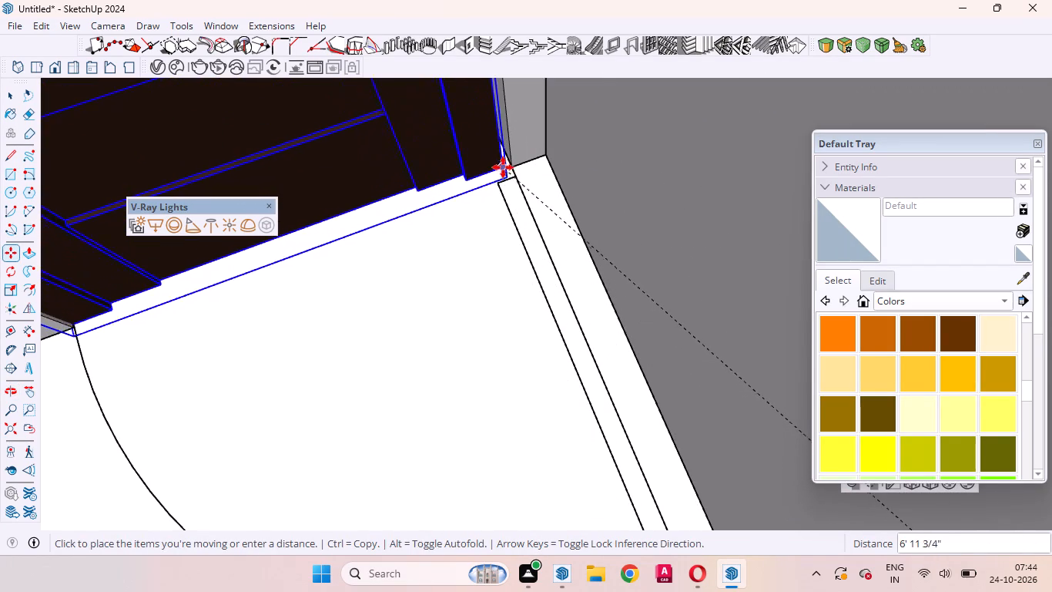
left_click(514, 163)
Examine how the placed door fits the bedroom opening at its sides, top and handle from both sides of the wall.
scroll(496, 276, "down", 10)
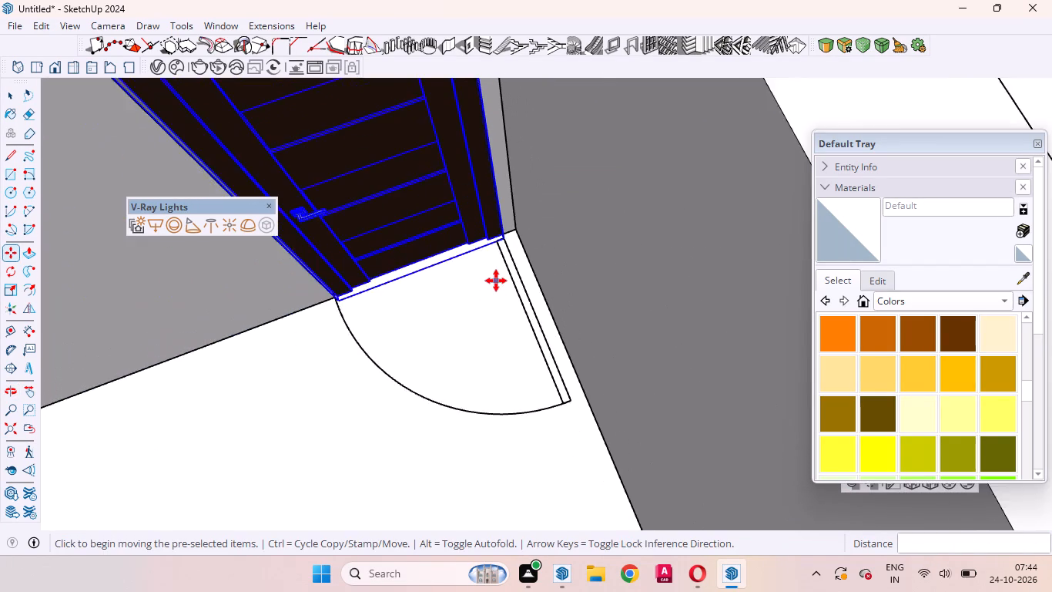
scroll(496, 281, "down", 5)
middle_click_drag(492, 298, 429, 198)
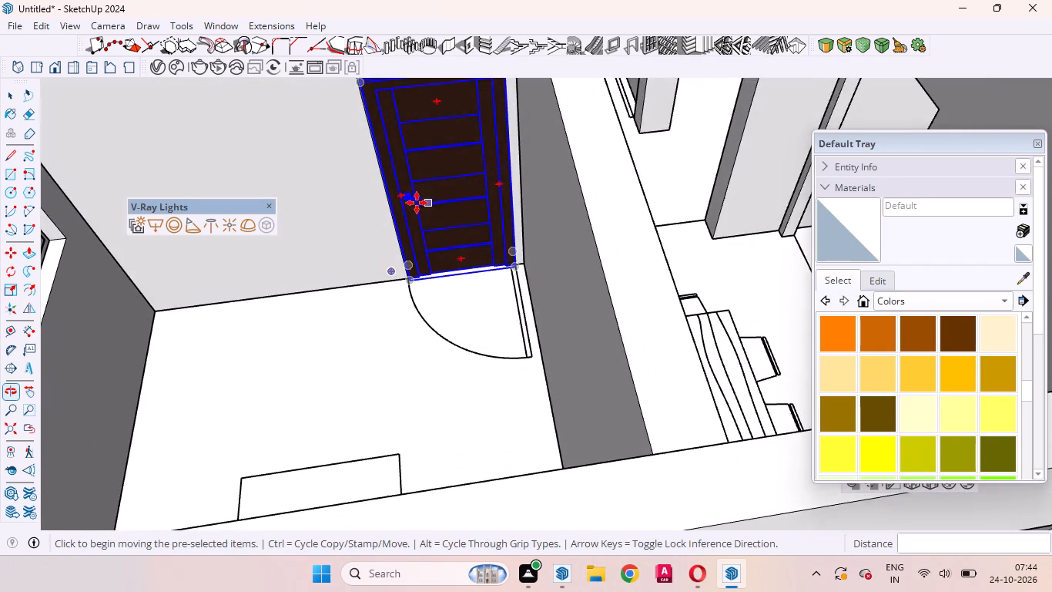
scroll(416, 206, "down", 5)
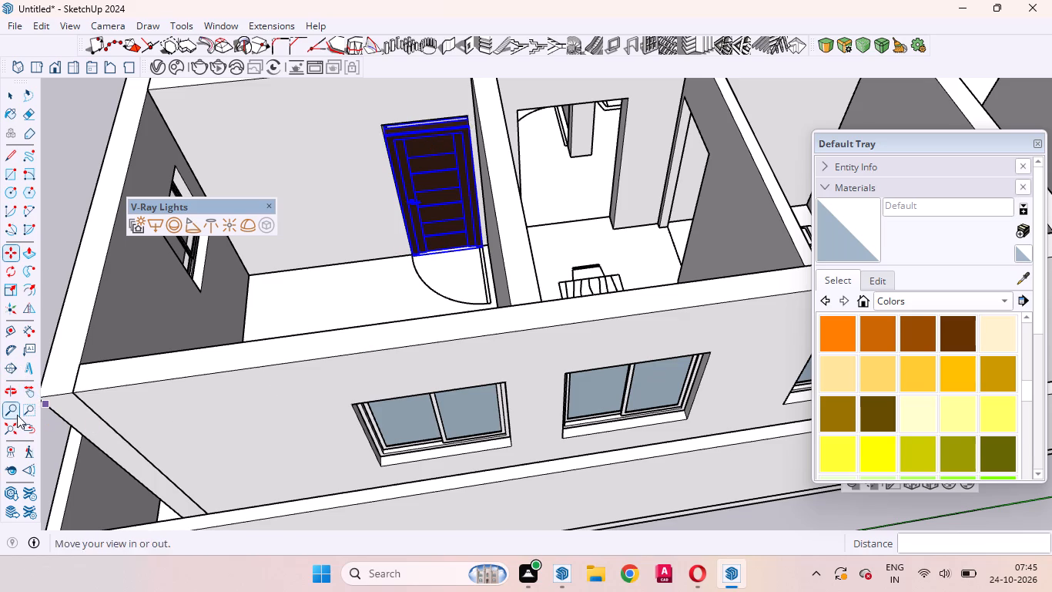
left_click(6, 253)
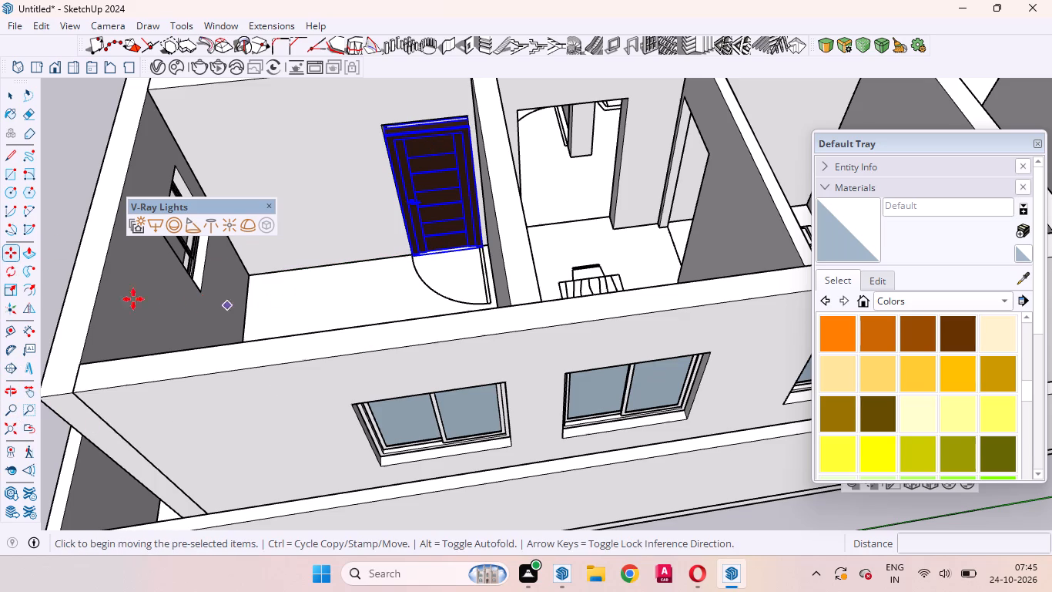
left_click(9, 102)
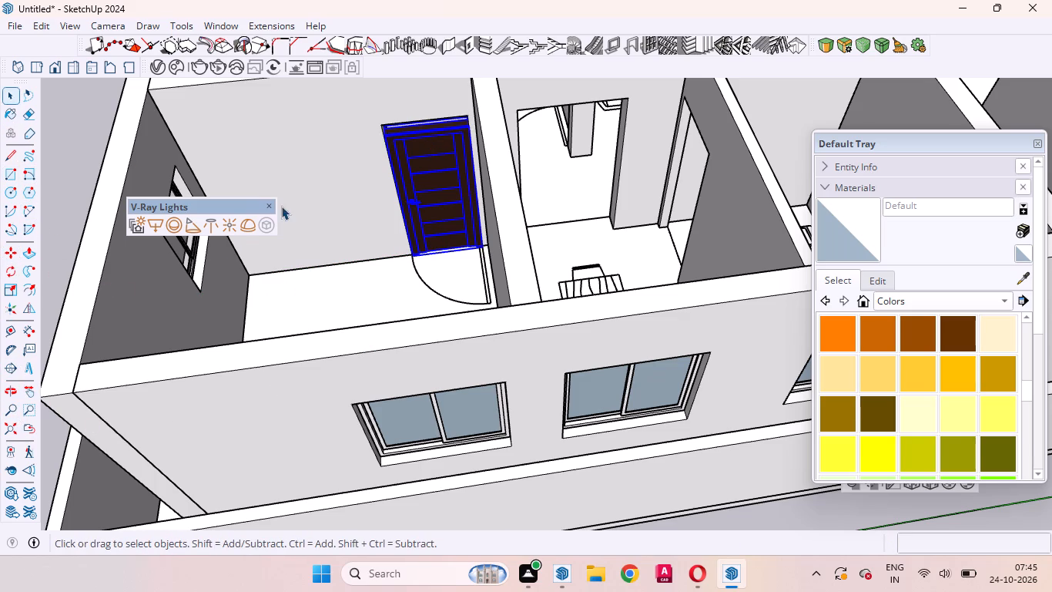
scroll(427, 241, "down", 5)
scroll(406, 140, "up", 20)
scroll(406, 140, "up", 1)
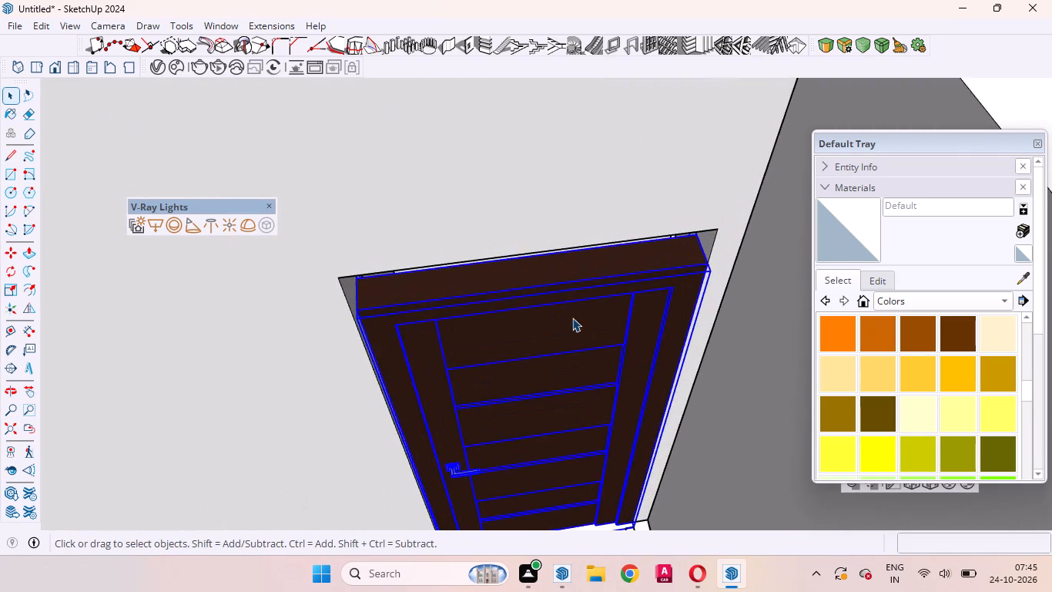
middle_click_drag(575, 327, 531, 224)
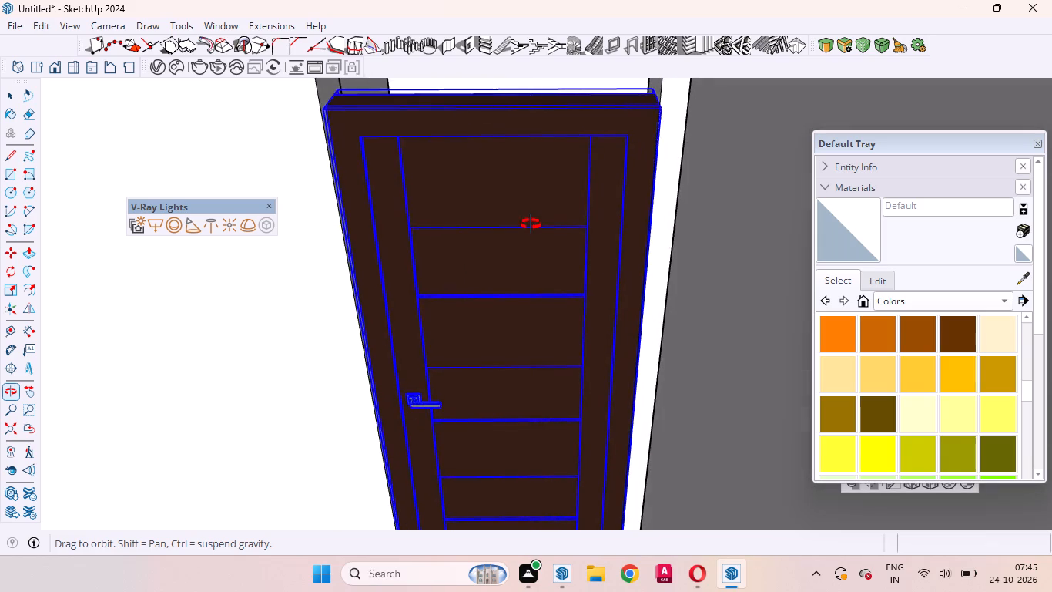
middle_click_drag(531, 224, 61, 420)
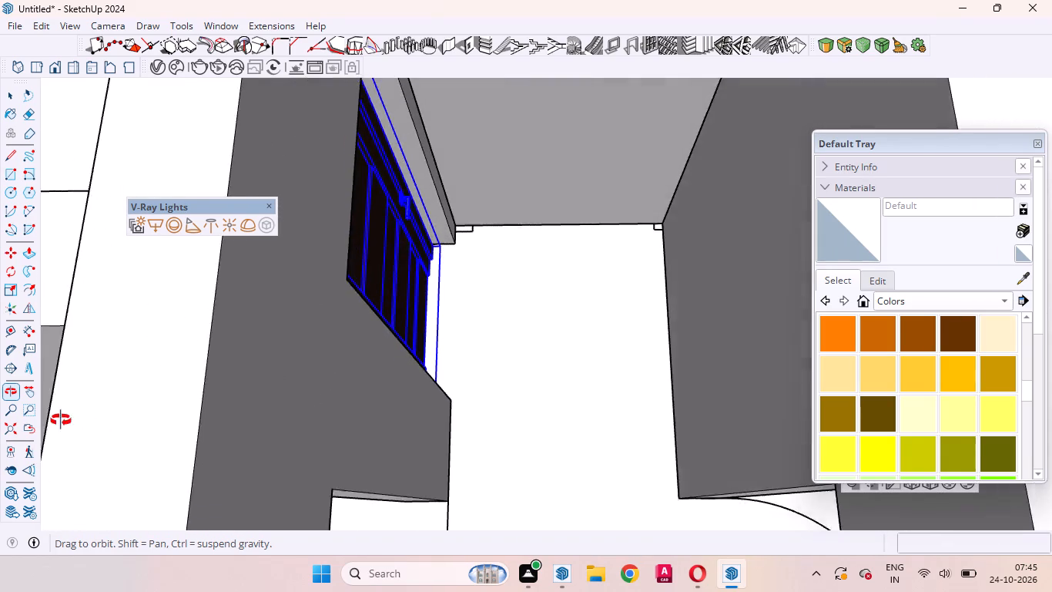
middle_click_drag(61, 420, 507, 284)
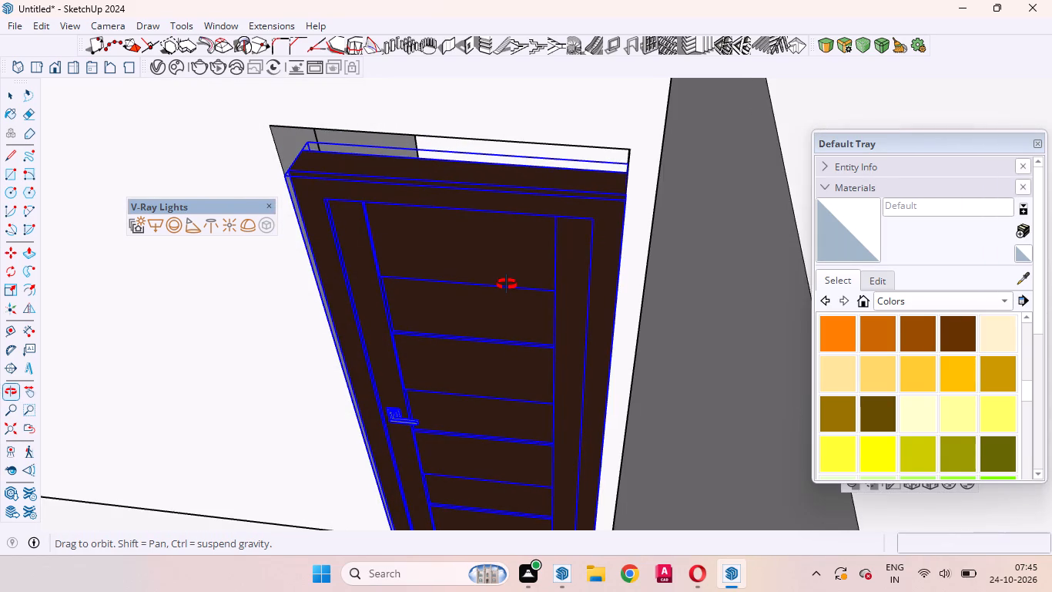
middle_click_drag(507, 284, 508, 284)
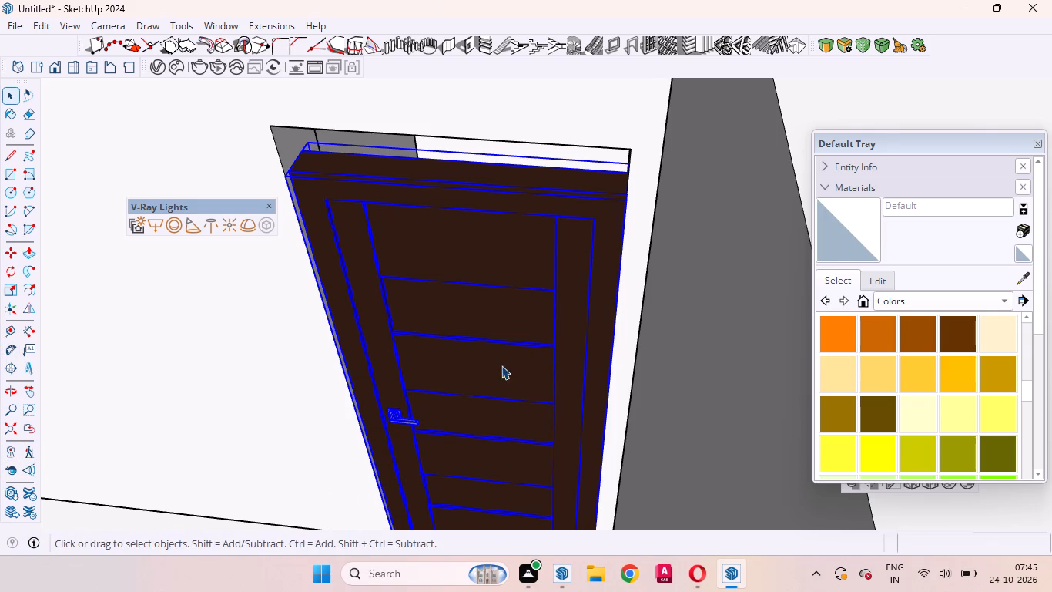
scroll(493, 413, "up", 1)
middle_click_drag(493, 413, 514, 379)
scroll(514, 379, "up", 1)
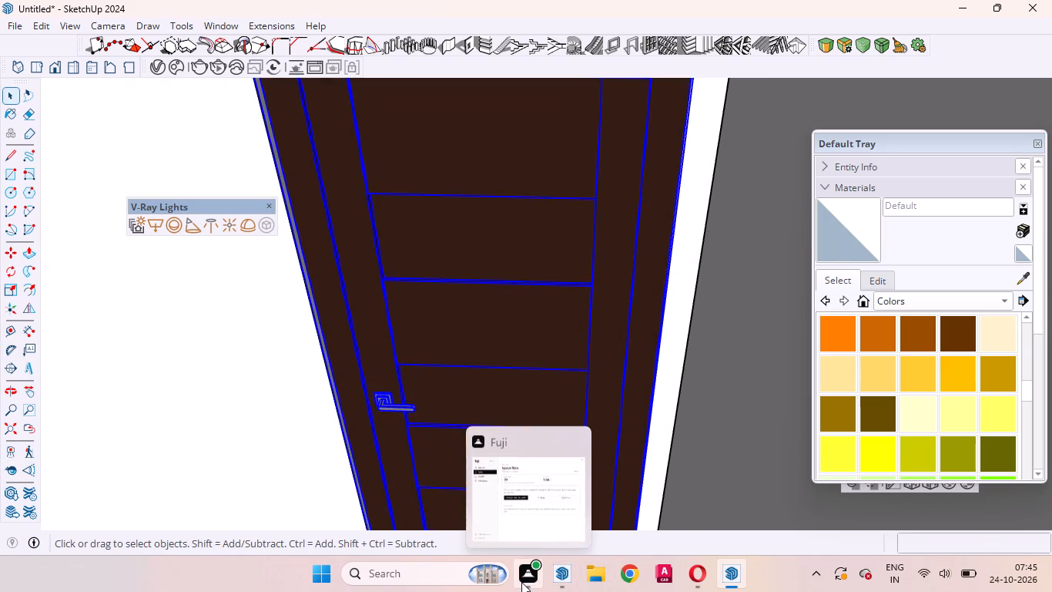
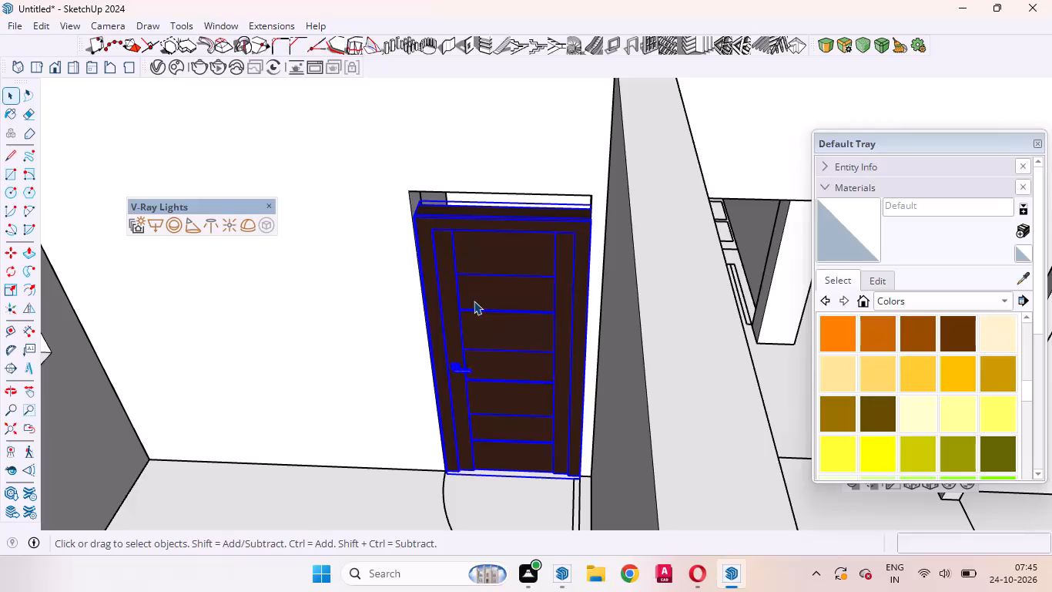
Scale the bedroom door vertically by about 1.07 so its frame reaches the top of the wall opening.
key("s")
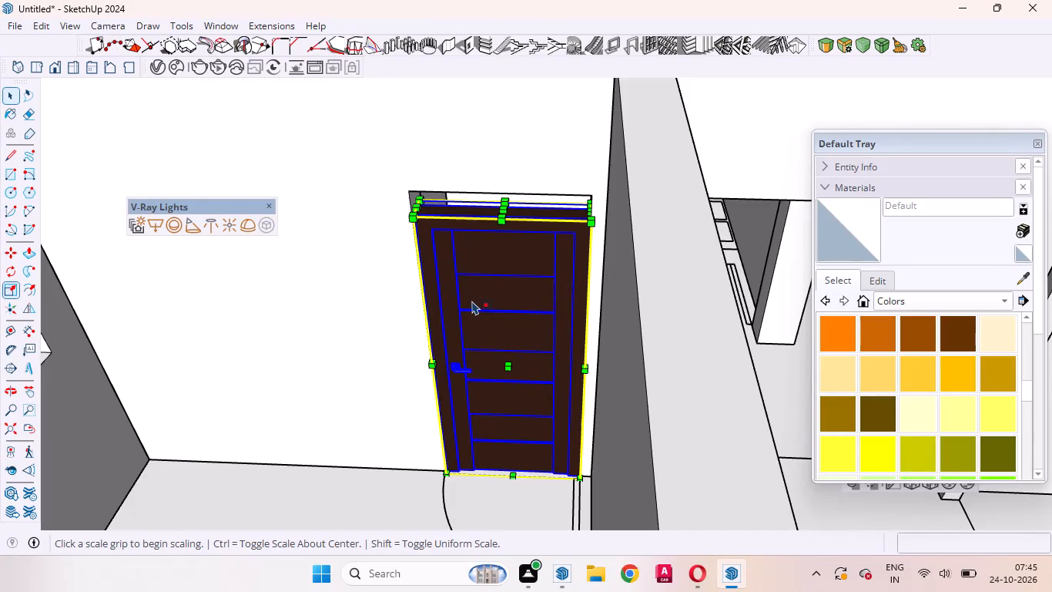
left_click(499, 208)
left_click(499, 187)
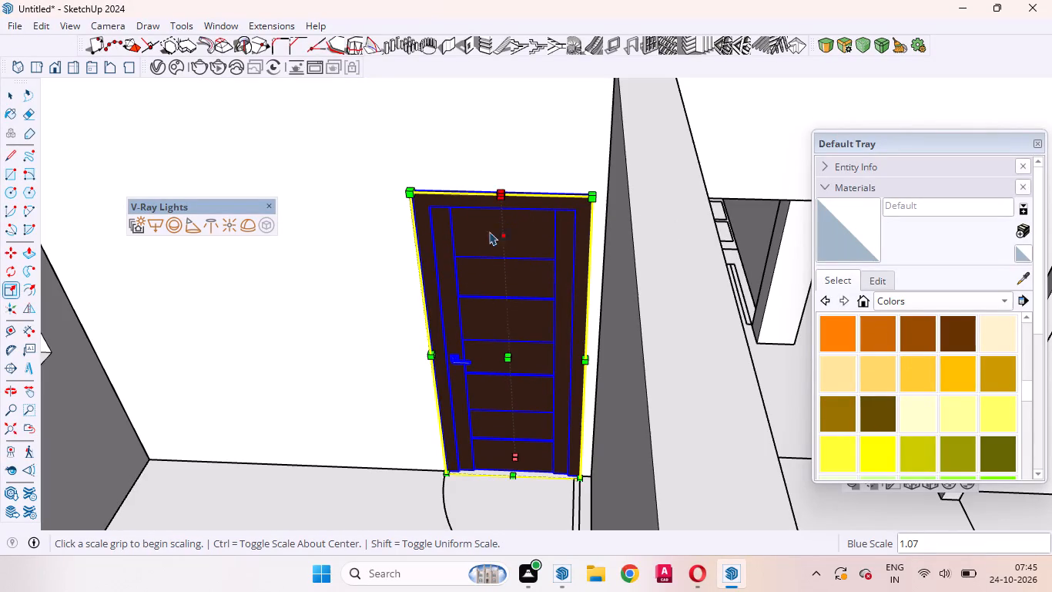
left_click(5, 87)
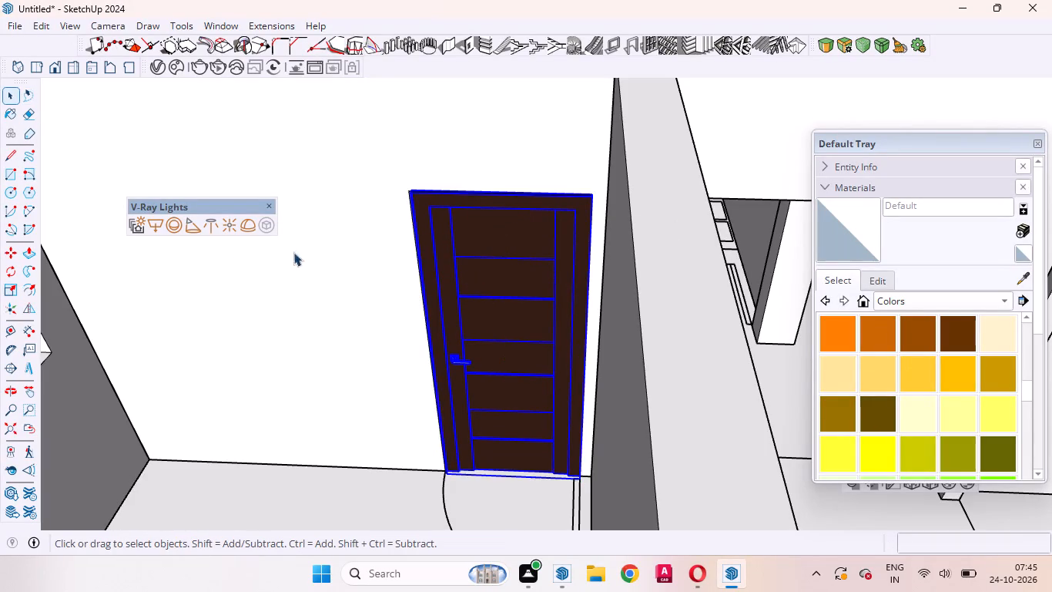
Scale the door's width along the red axis by about 1.02, from its handle-side edge to the opening's jamb.
scroll(451, 325, "up", 10)
scroll(454, 248, "down", 9)
scroll(534, 358, "up", 5)
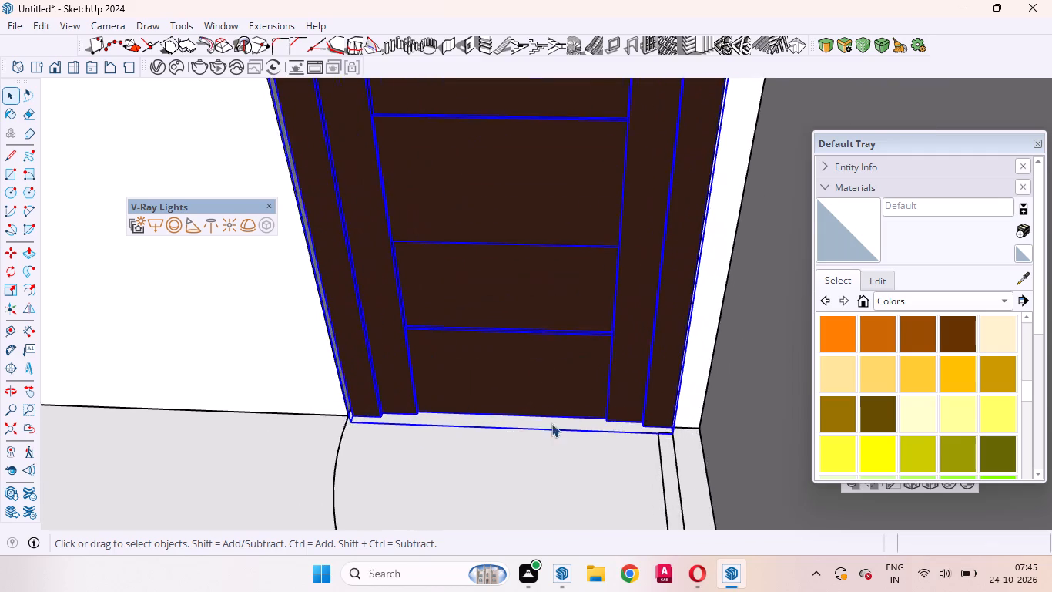
scroll(551, 423, "up", 6)
scroll(363, 436, "up", 6)
middle_click_drag(257, 429, 456, 342)
scroll(257, 429, "up", 1)
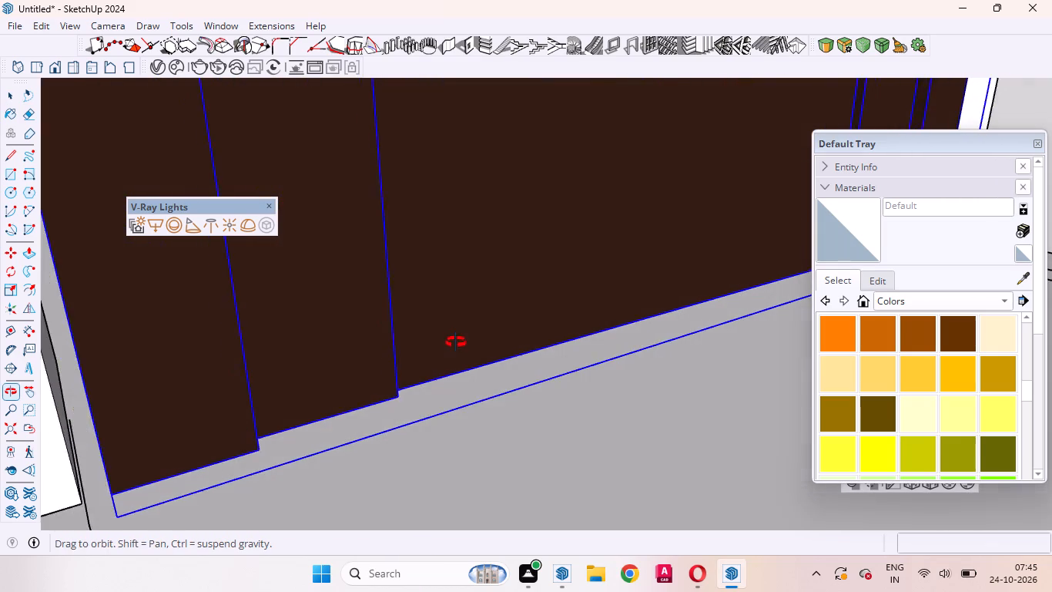
middle_click_drag(456, 342, 441, 347)
scroll(373, 358, "down", 15)
middle_click_drag(370, 378, 317, 395)
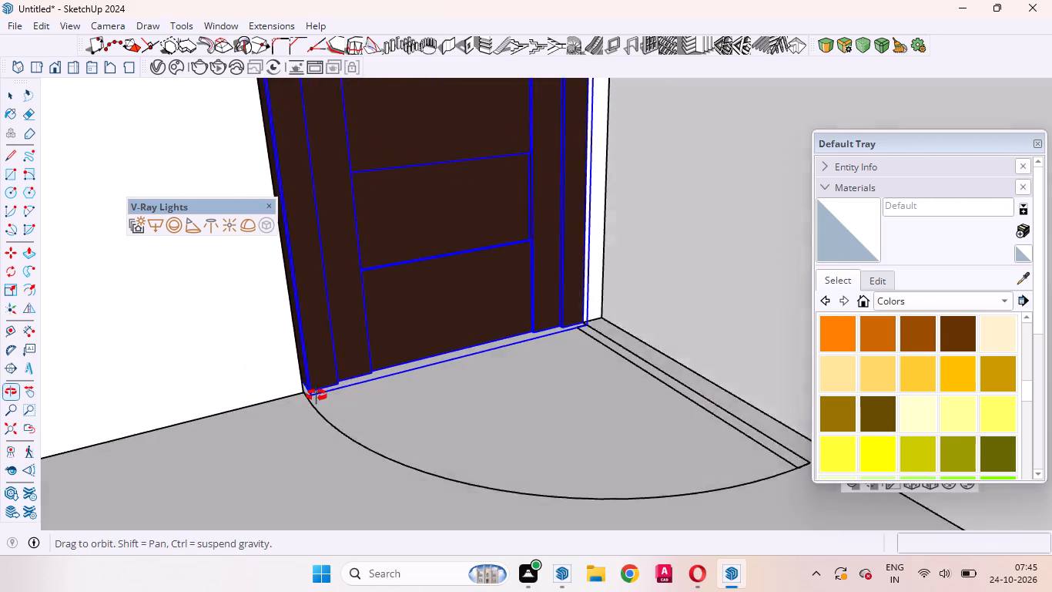
middle_click_drag(317, 395, 313, 395)
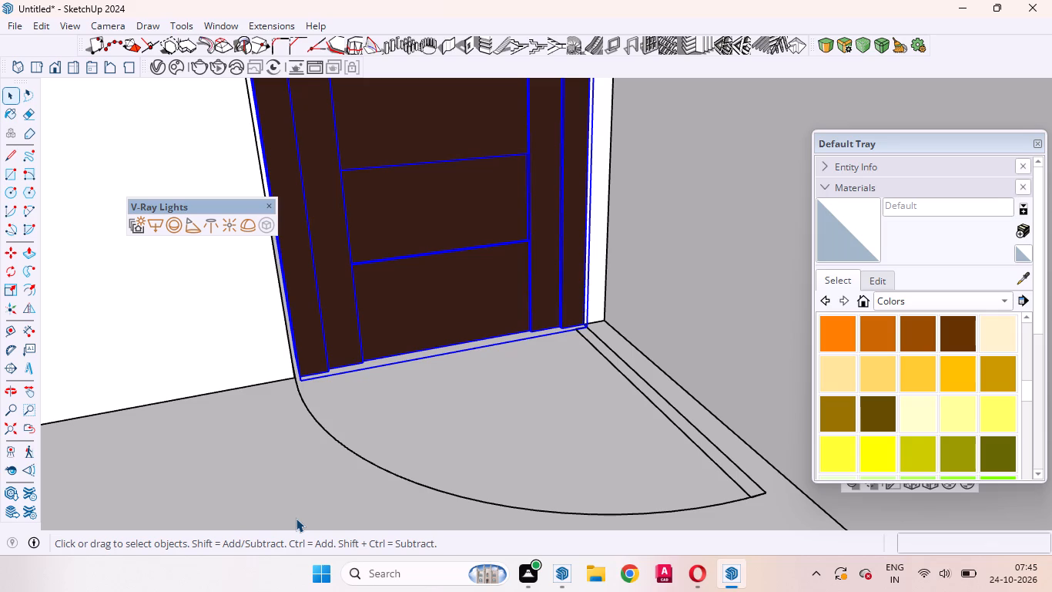
key("s")
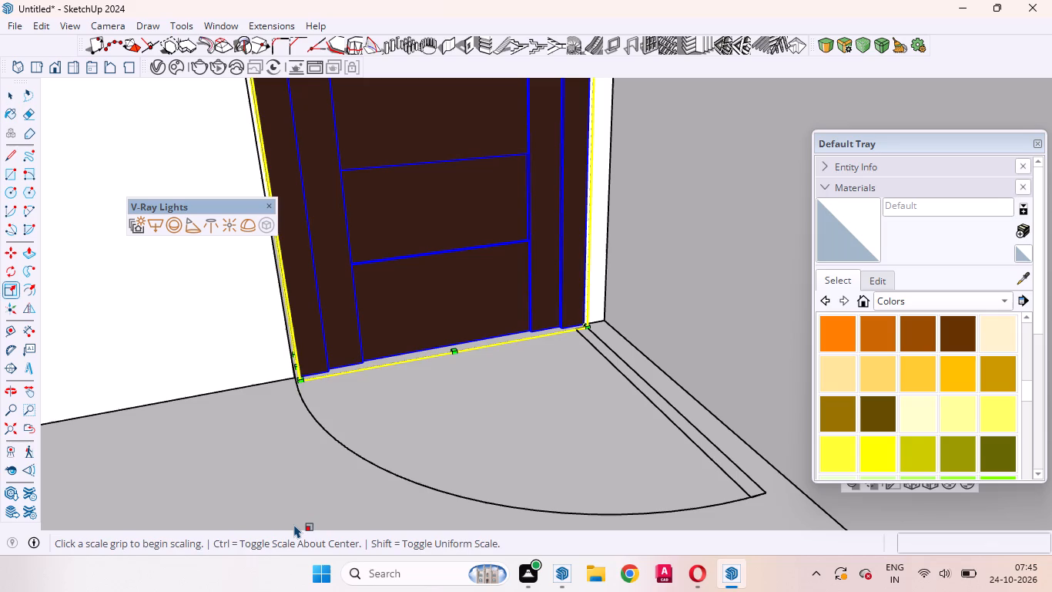
scroll(518, 326, "up", 6)
scroll(616, 436, "down", 10)
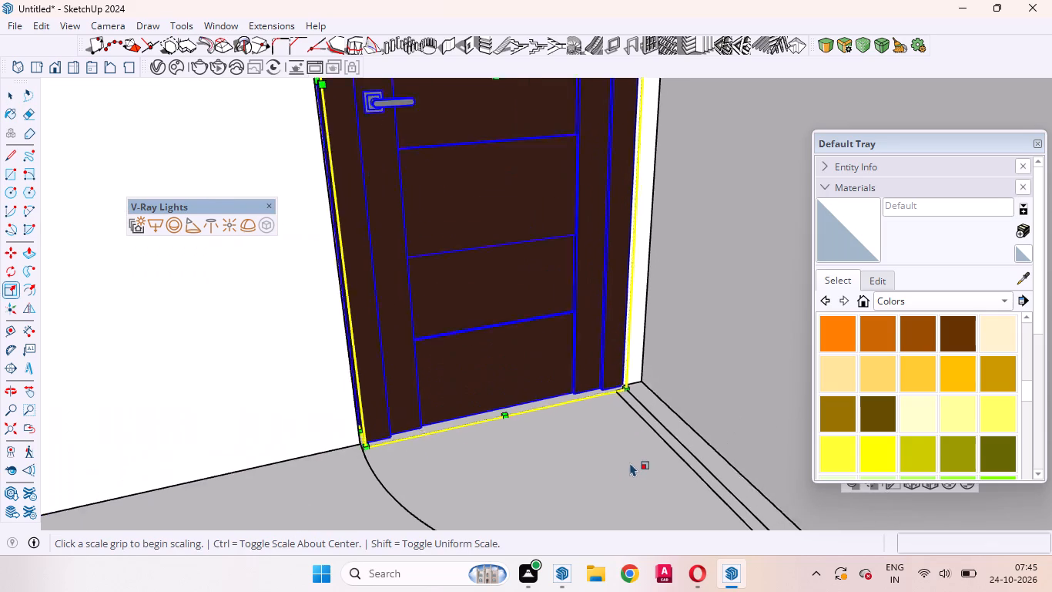
scroll(630, 462, "down", 1)
scroll(373, 155, "up", 12)
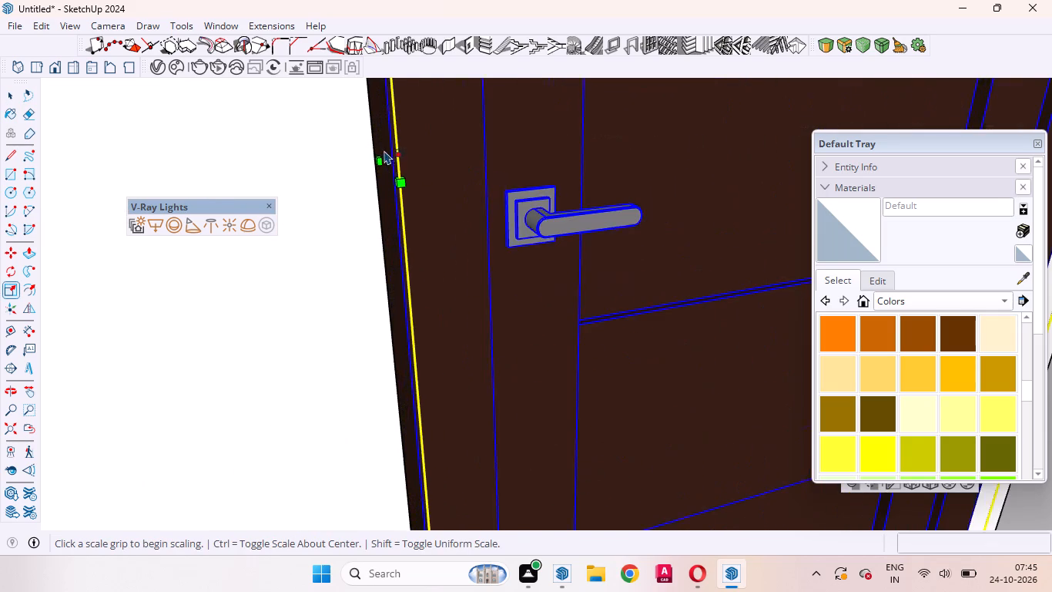
scroll(384, 150, "up", 5)
middle_click_drag(389, 188, 350, 199)
scroll(348, 185, "up", 1)
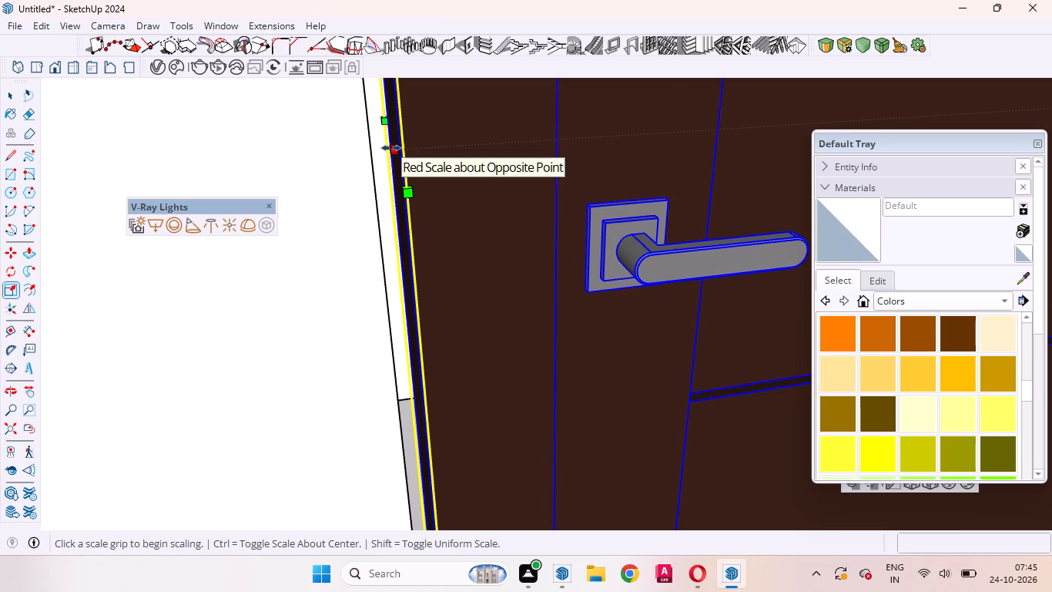
left_click(391, 148)
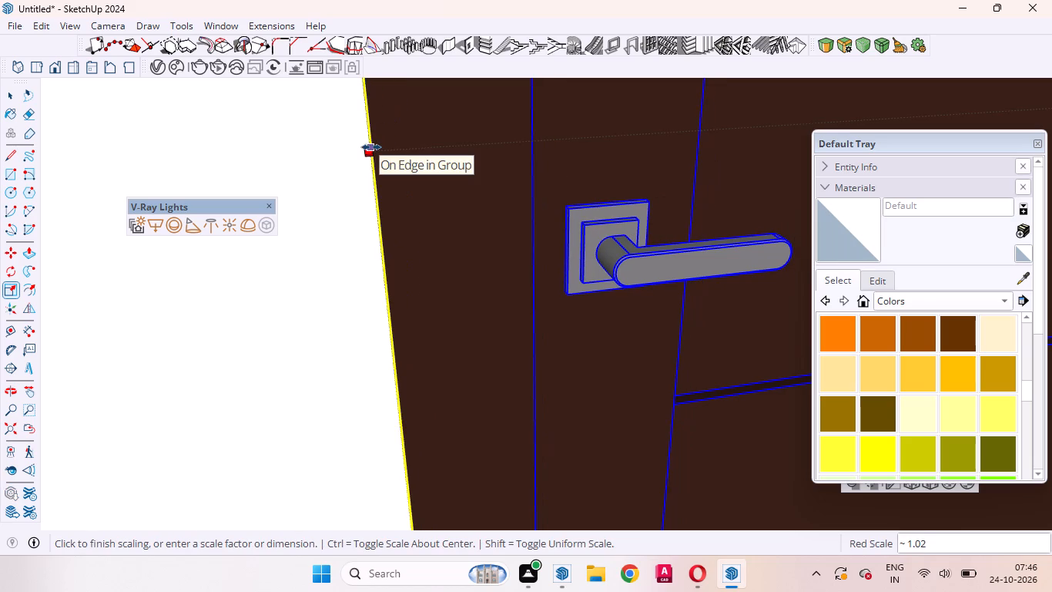
left_click(371, 147)
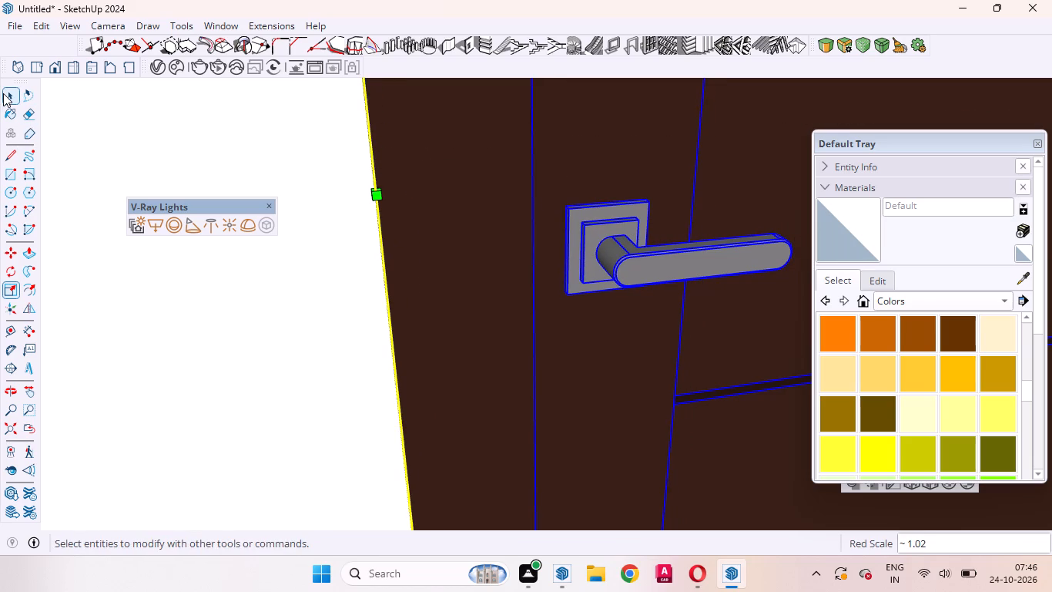
left_click(3, 93)
Move the door 3 3/8" through the wall thickness, aligning its bottom frame corner with the jamb corner on the passage side.
scroll(278, 190, "down", 20)
scroll(278, 190, "down", 1)
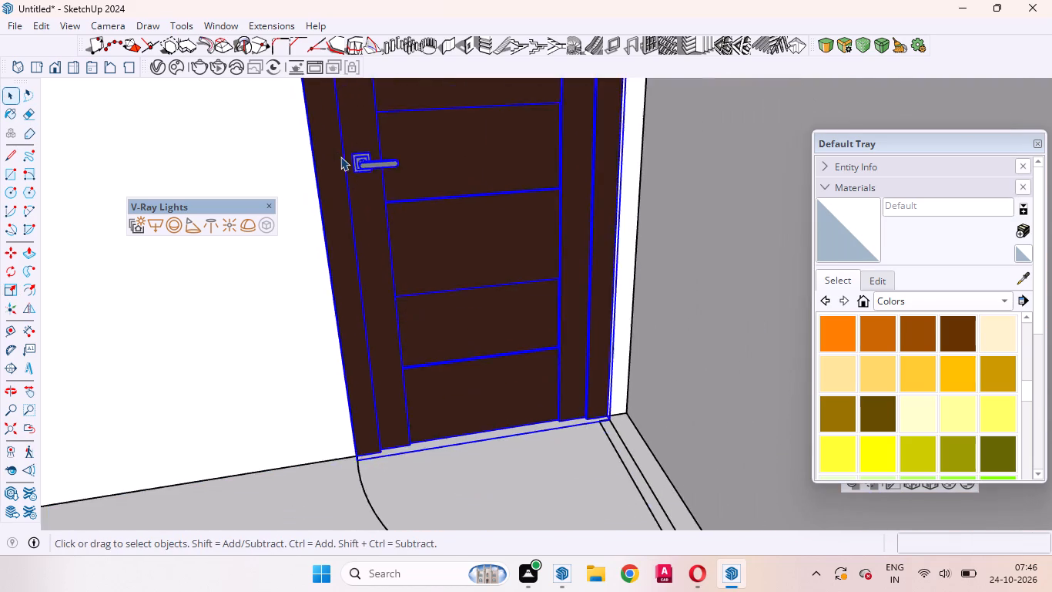
scroll(340, 156, "down", 4)
scroll(464, 313, "up", 2)
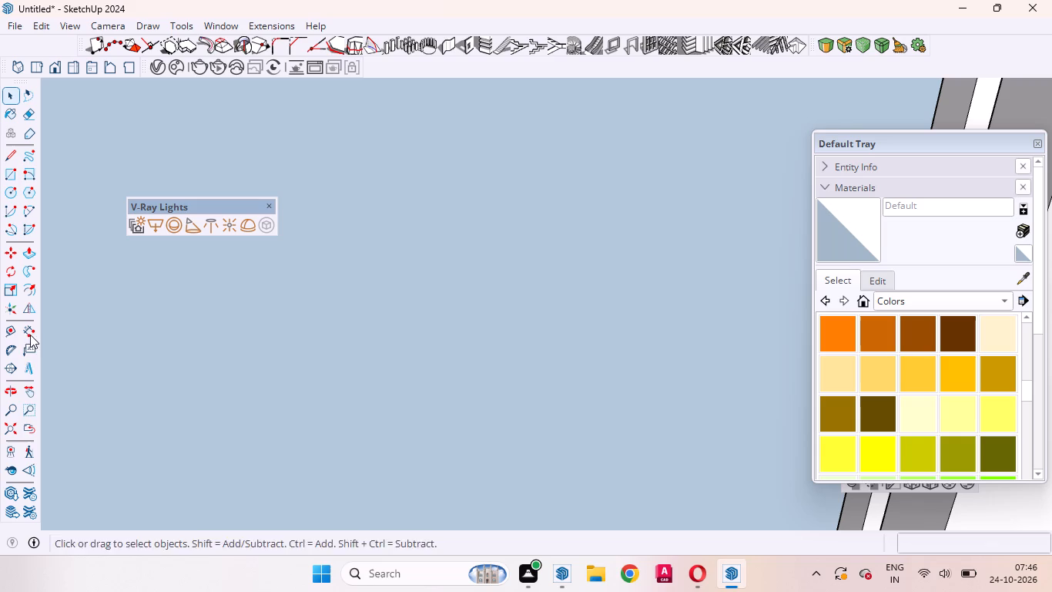
left_click(28, 421)
middle_click_drag(309, 271, 558, 462)
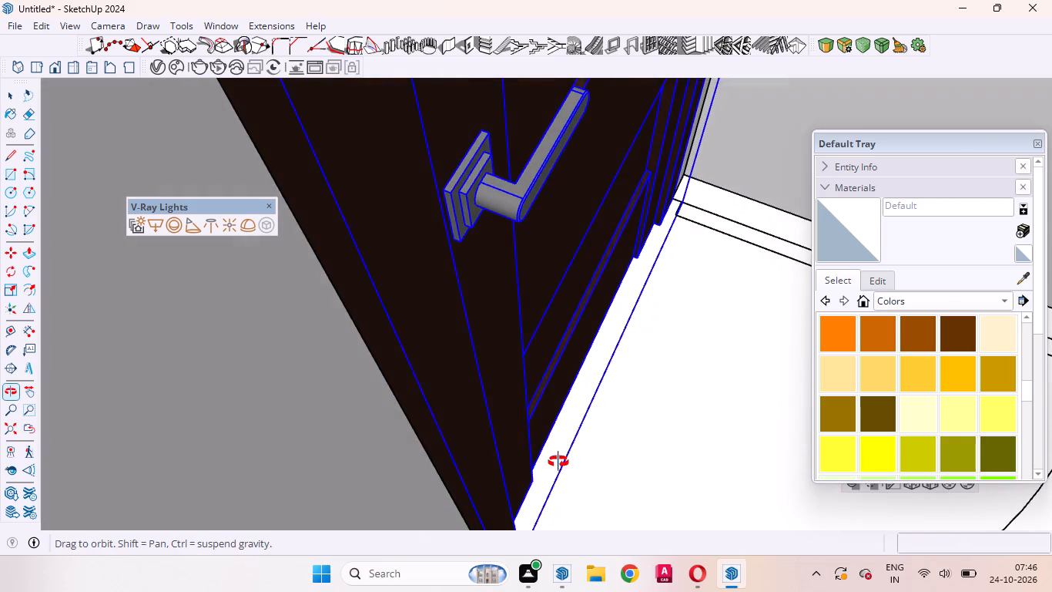
middle_click_drag(558, 462, 558, 462)
scroll(474, 397, "down", 18)
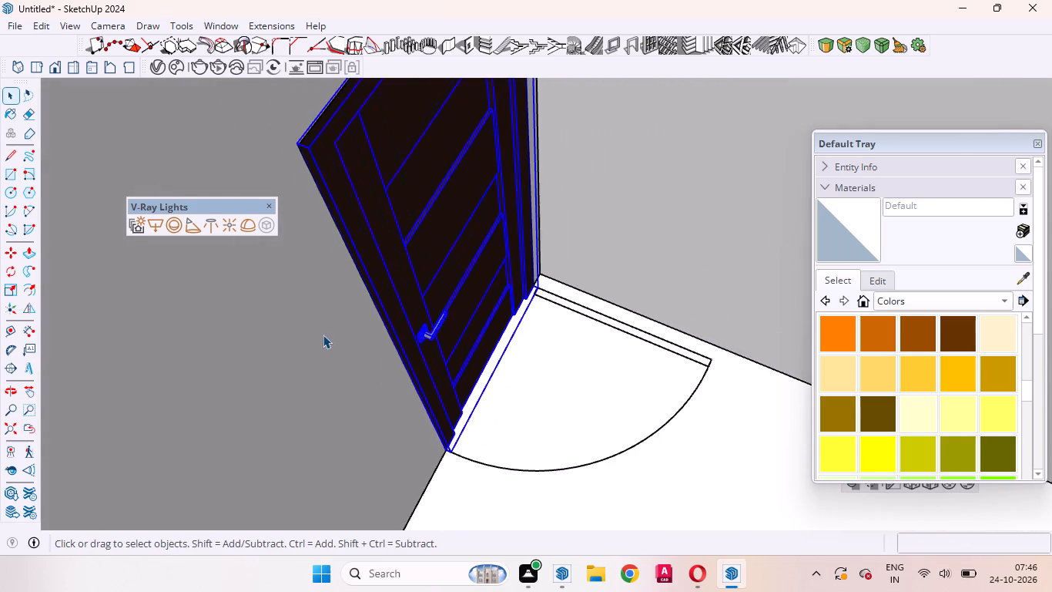
scroll(464, 331, "down", 9)
scroll(374, 317, "up", 6)
middle_click_drag(315, 322, 506, 314)
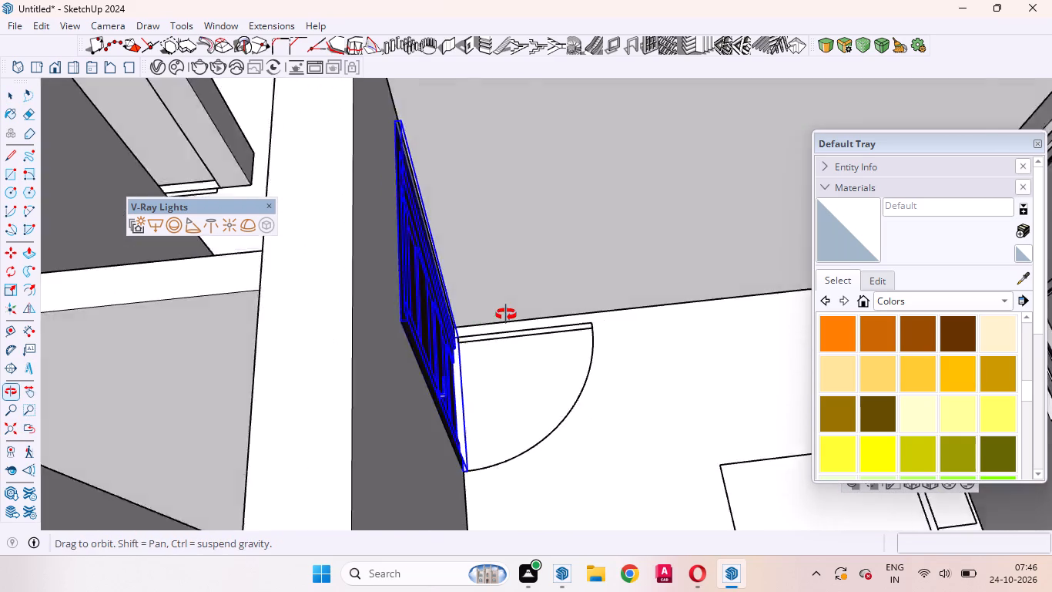
middle_click_drag(506, 314, 786, 239)
scroll(511, 257, "down", 6)
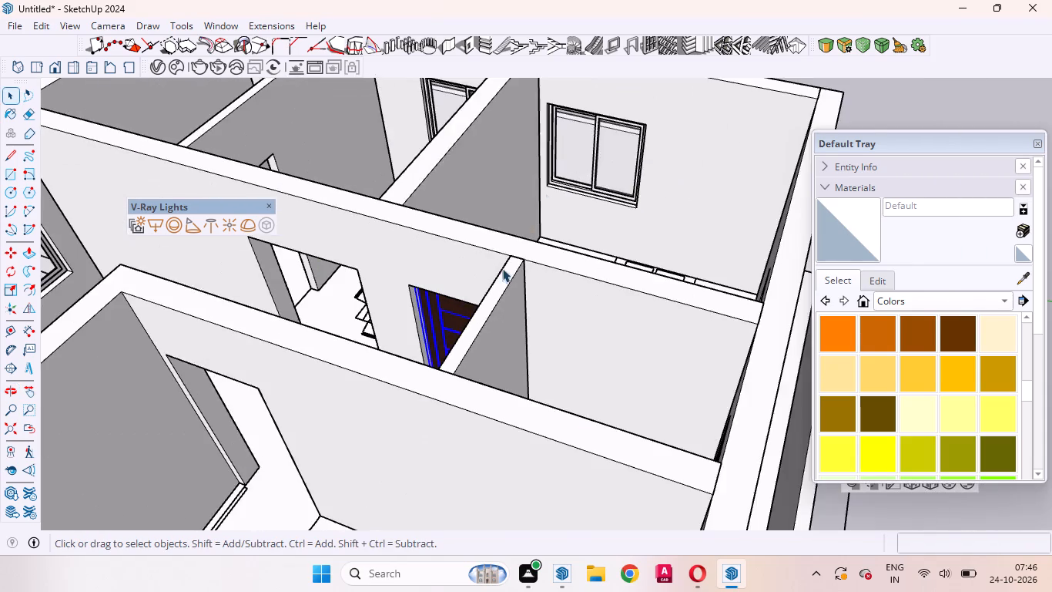
scroll(417, 338, "up", 14)
scroll(514, 328, "down", 8)
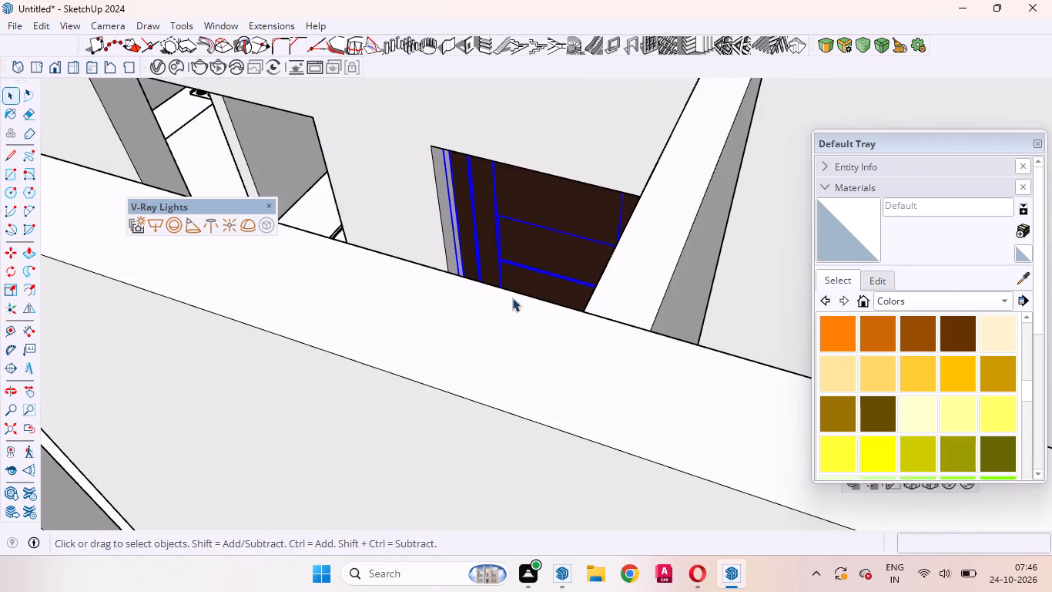
middle_click_drag(519, 341, 565, 591)
scroll(481, 463, "down", 11)
scroll(429, 375, "up", 4)
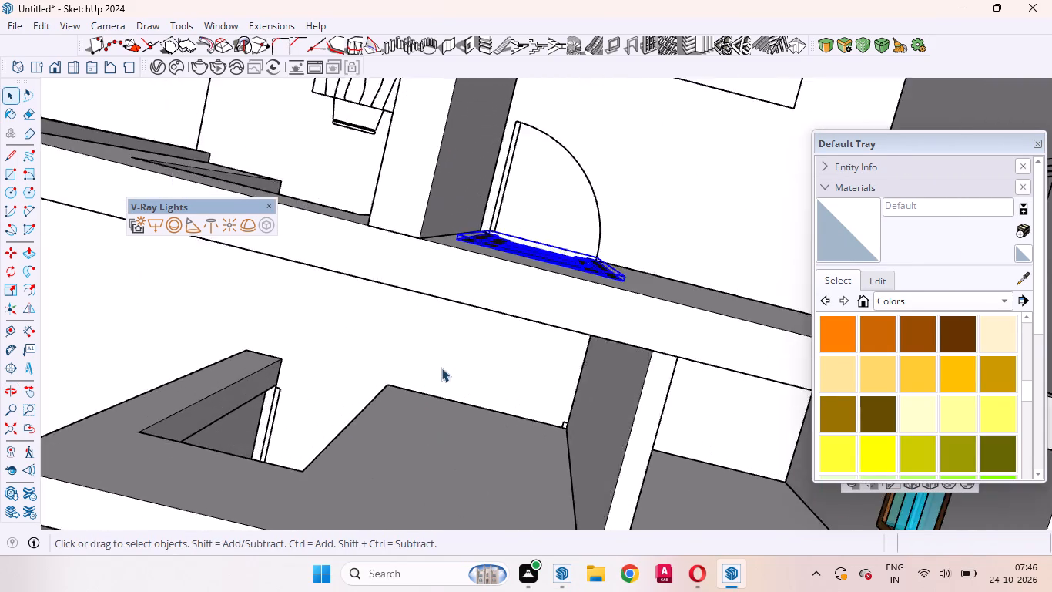
scroll(441, 368, "up", 8)
middle_click_drag(457, 375, 437, 296)
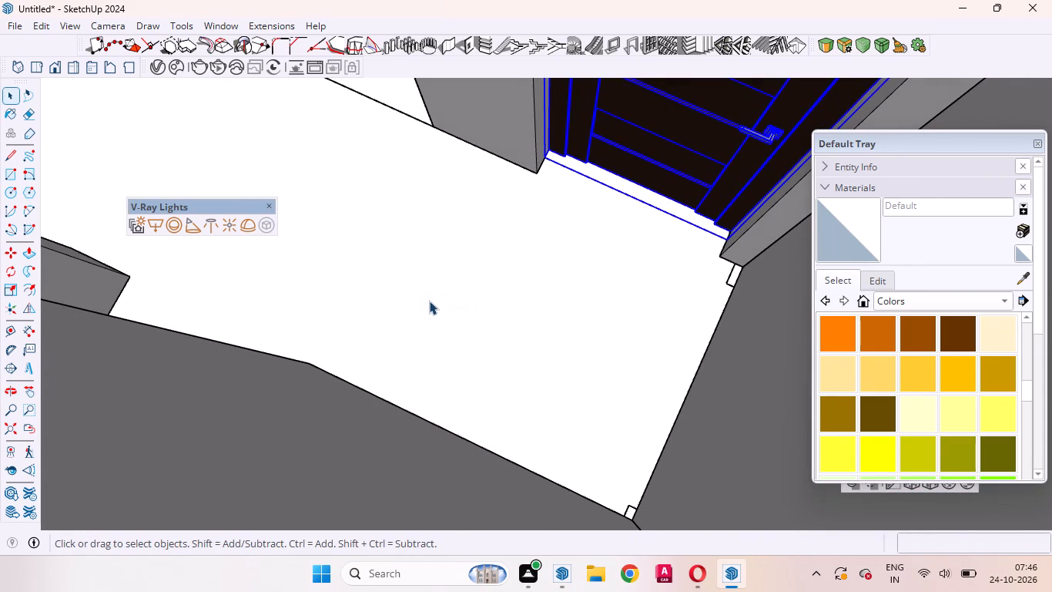
left_click(8, 259)
scroll(512, 166, "up", 8)
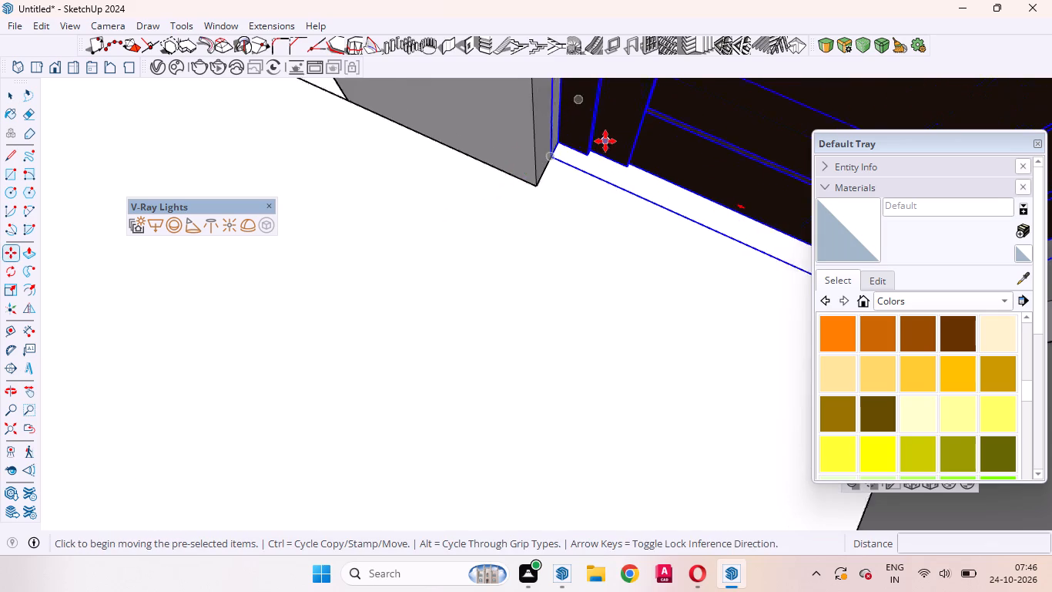
scroll(605, 141, "up", 5)
middle_click_drag(563, 180, 467, 143)
scroll(562, 181, "up", 1)
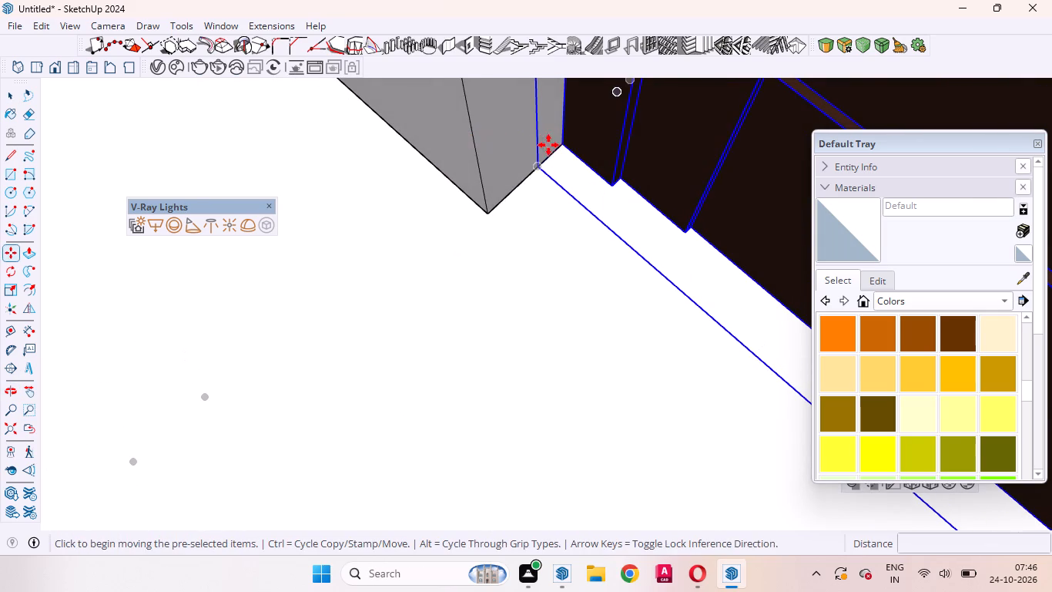
left_click(563, 146)
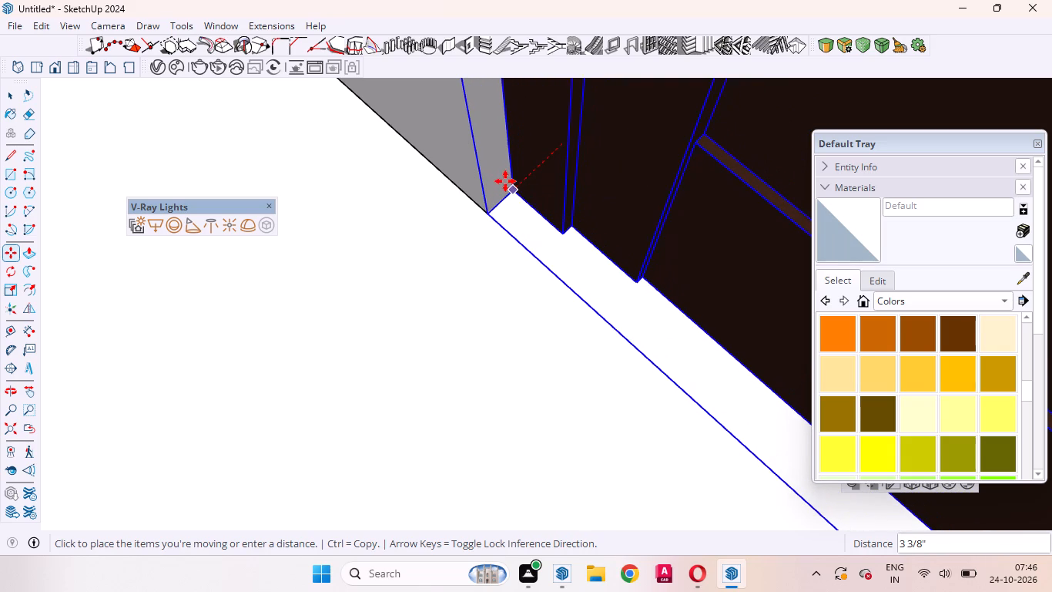
left_click(505, 181)
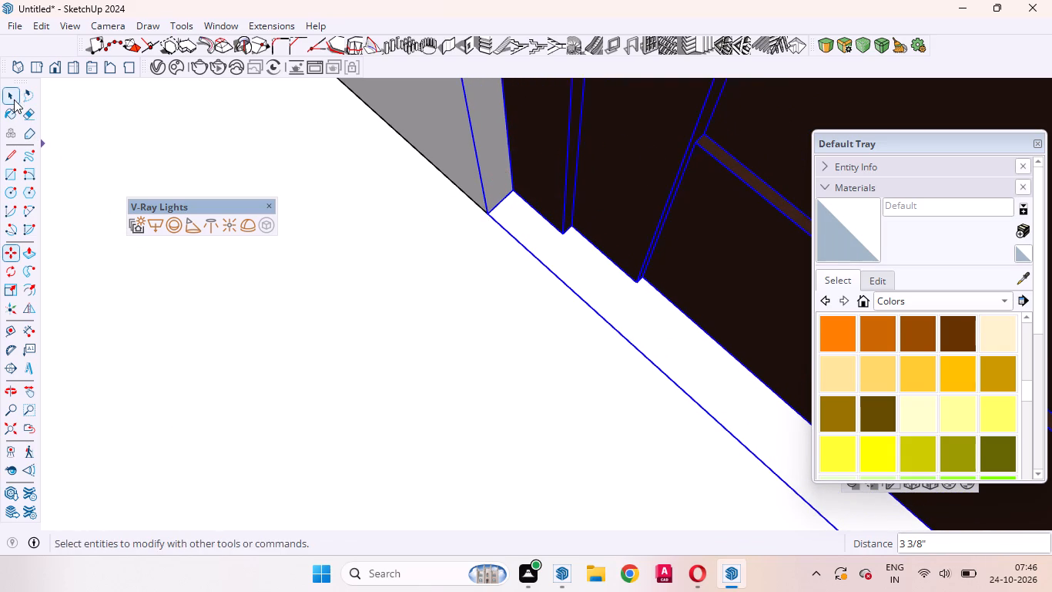
left_click(12, 96)
Deselect the door and examine its fit in the bedroom opening at the floor, jambs and top.
scroll(343, 207, "down", 20)
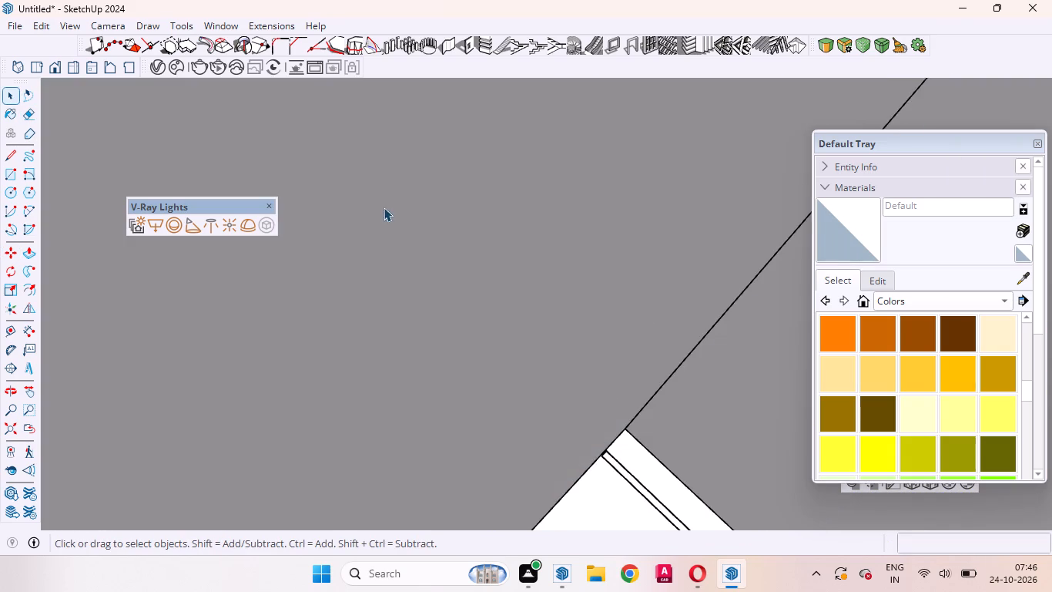
scroll(417, 205, "down", 20)
scroll(417, 205, "down", 13)
scroll(474, 271, "up", 1)
scroll(474, 271, "down", 4)
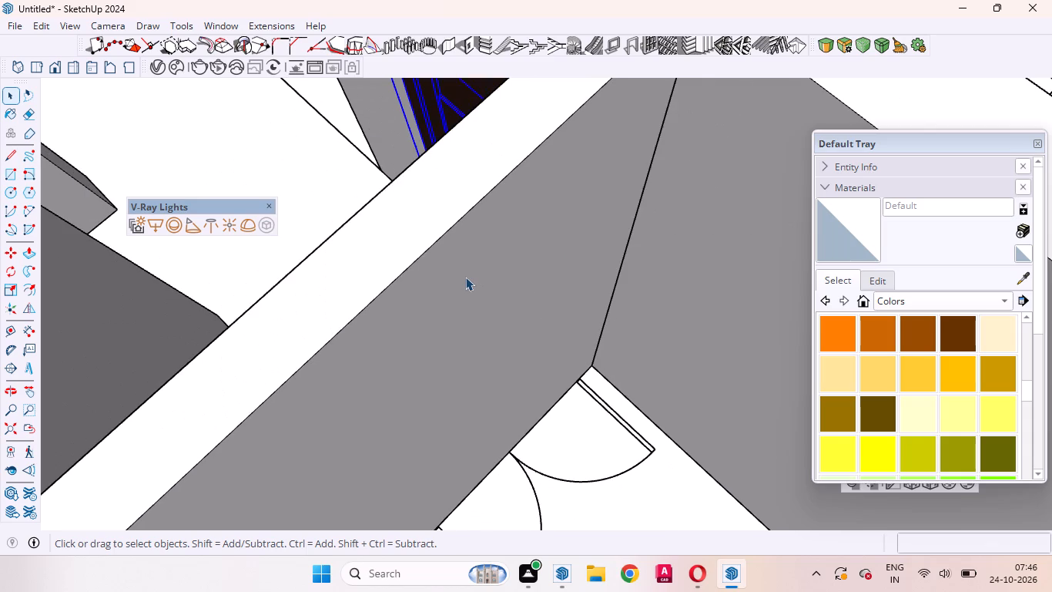
scroll(455, 278, "down", 7)
scroll(424, 266, "down", 14)
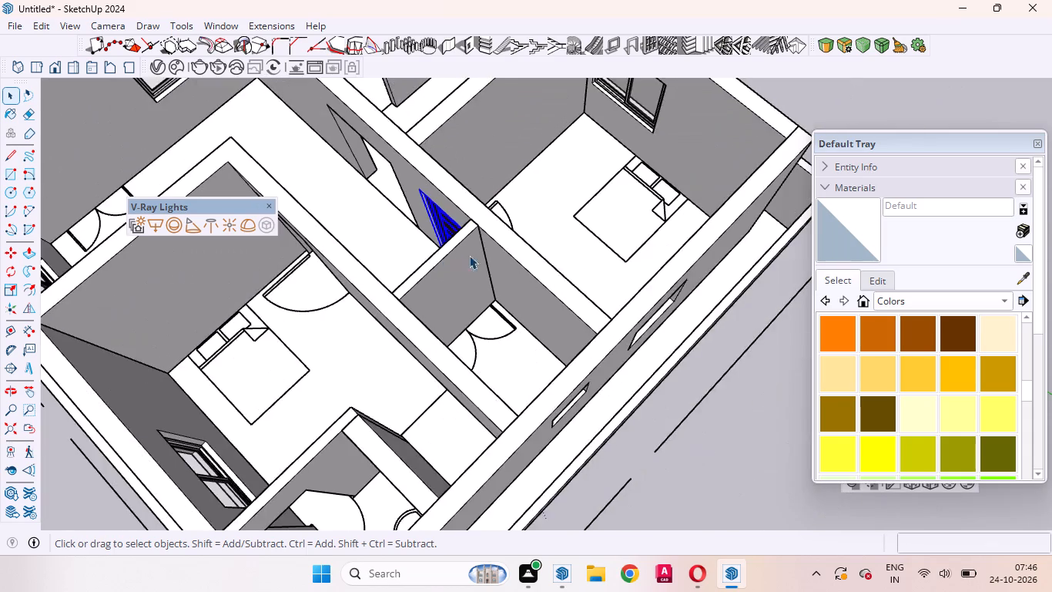
middle_click_drag(502, 305, 69, 238)
scroll(360, 235, "down", 5)
left_click(246, 395)
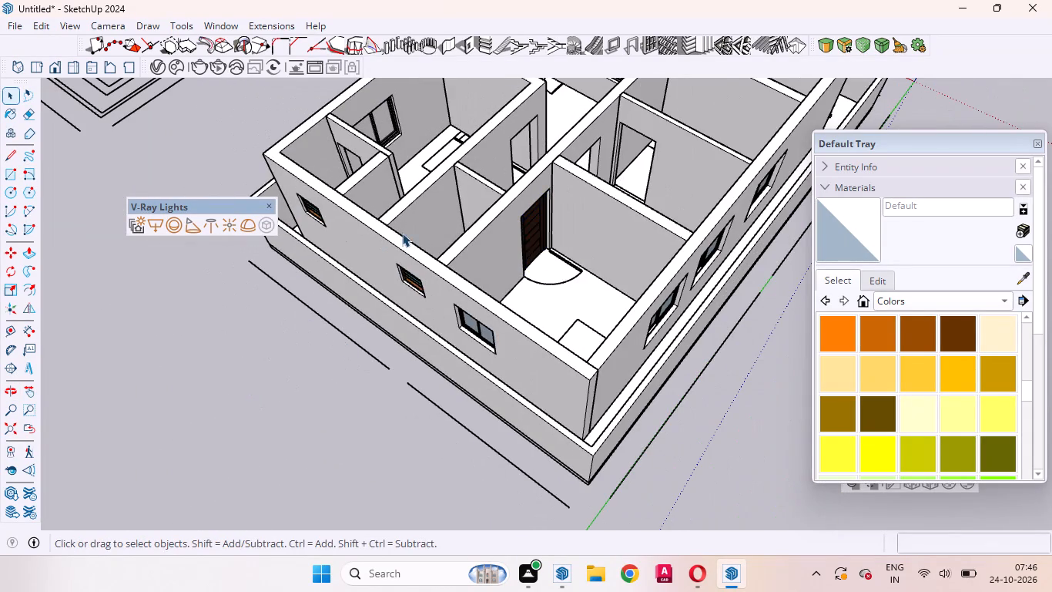
scroll(479, 197, "up", 15)
middle_click_drag(558, 278, 406, 239)
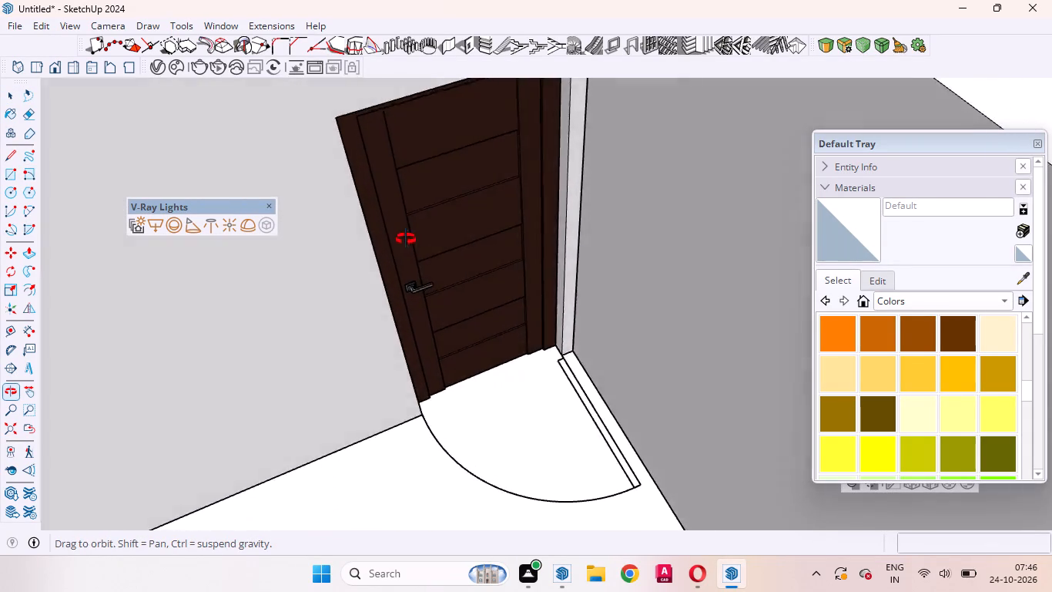
middle_click_drag(406, 239, 437, 174)
scroll(458, 243, "up", 11)
scroll(331, 160, "up", 4)
middle_click_drag(426, 283, 304, 187)
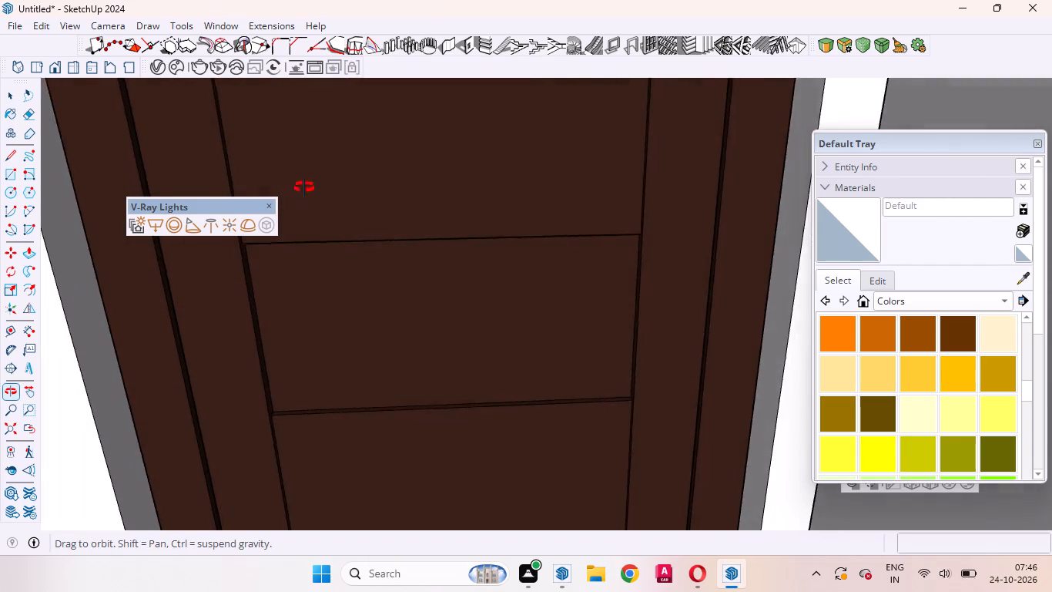
middle_click_drag(304, 187, 318, 451)
scroll(266, 461, "up", 1)
scroll(133, 335, "down", 20)
scroll(133, 335, "down", 3)
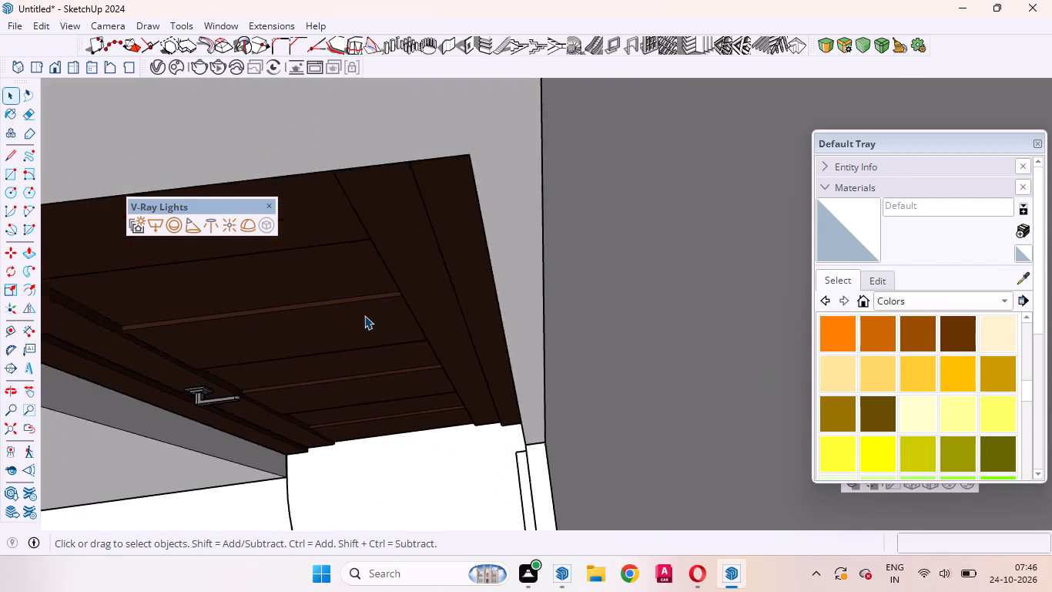
scroll(364, 315, "down", 8)
scroll(396, 302, "down", 20)
scroll(396, 302, "down", 1)
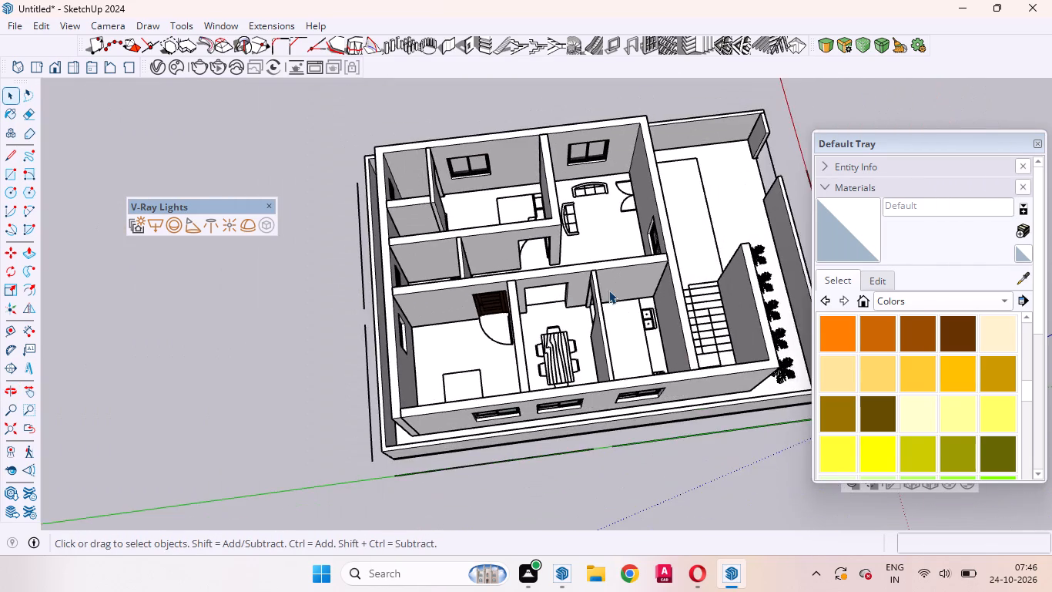
Copy the fitted bedroom door across the passage into the opposite bedroom's opening, placing its bottom frame corner at the jamb corner.
scroll(476, 295, "up", 16)
left_click(538, 303)
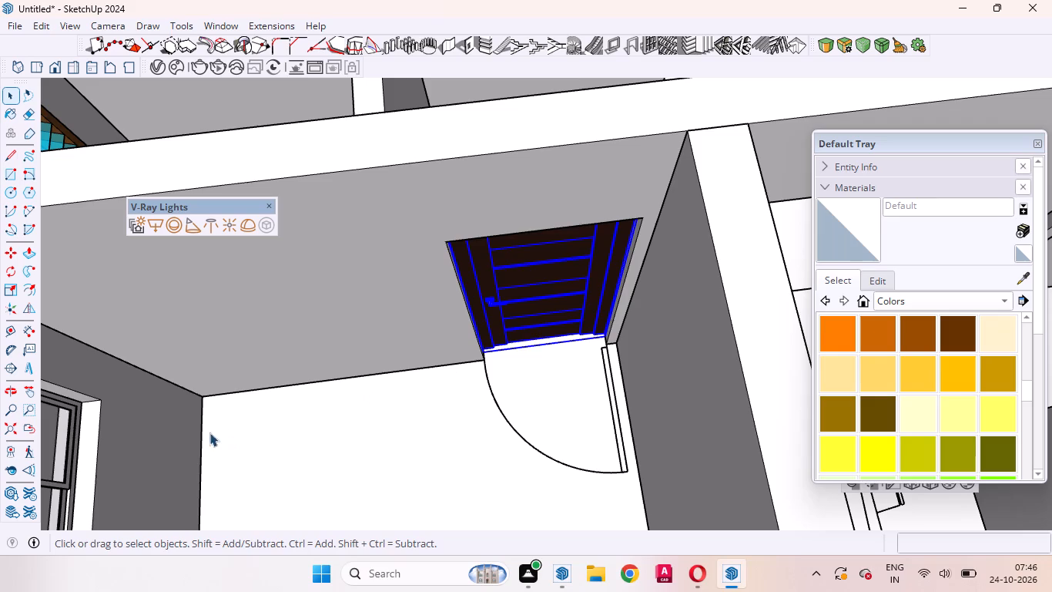
left_click(8, 246)
scroll(671, 321, "up", 8)
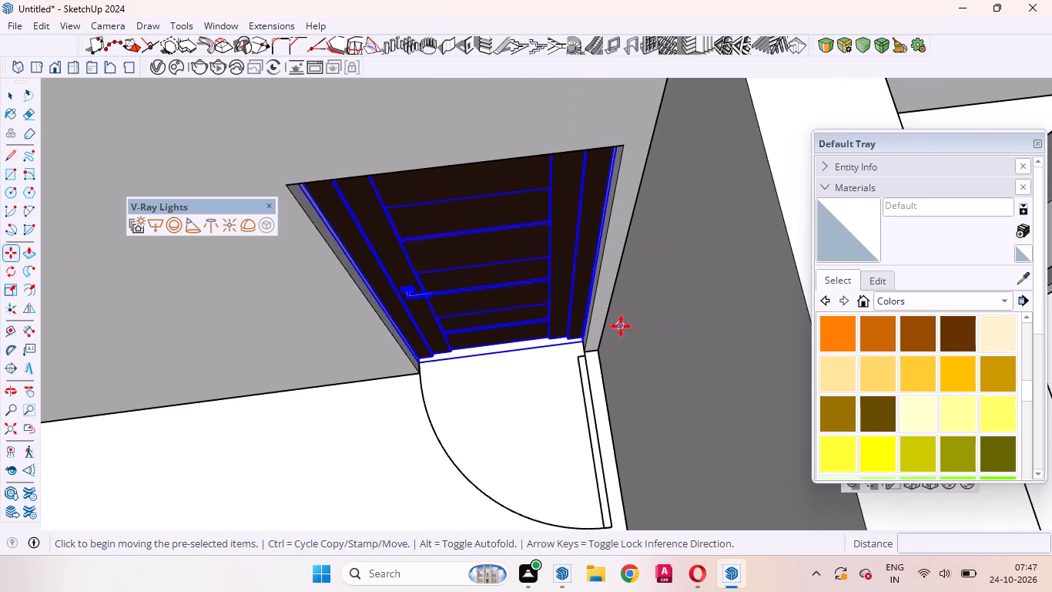
scroll(621, 326, "up", 20)
scroll(621, 326, "up", 2)
middle_click_drag(490, 406, 513, 380)
scroll(490, 406, "up", 1)
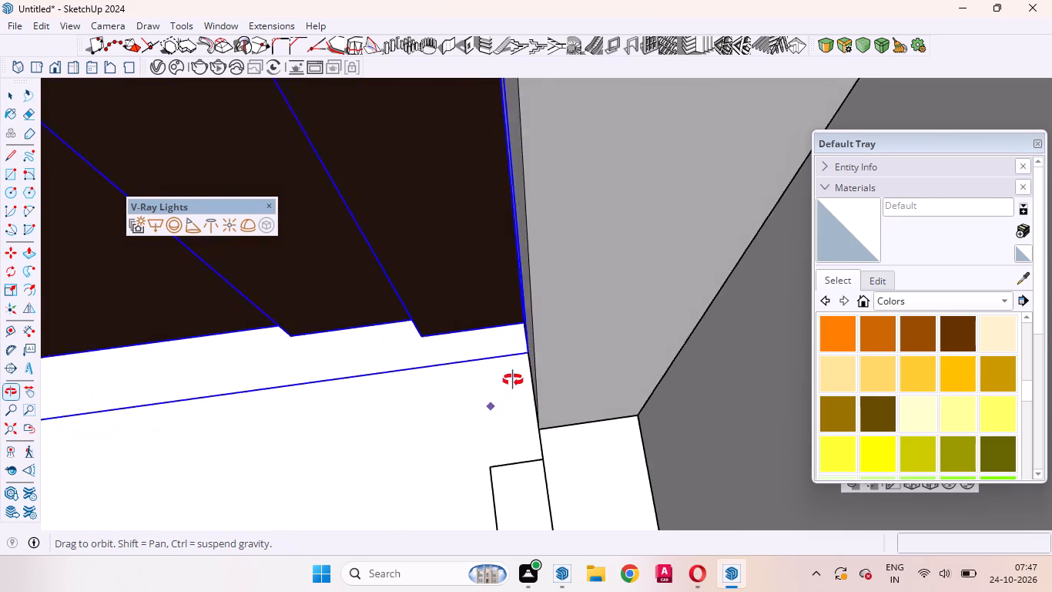
middle_click_drag(513, 380, 595, 216)
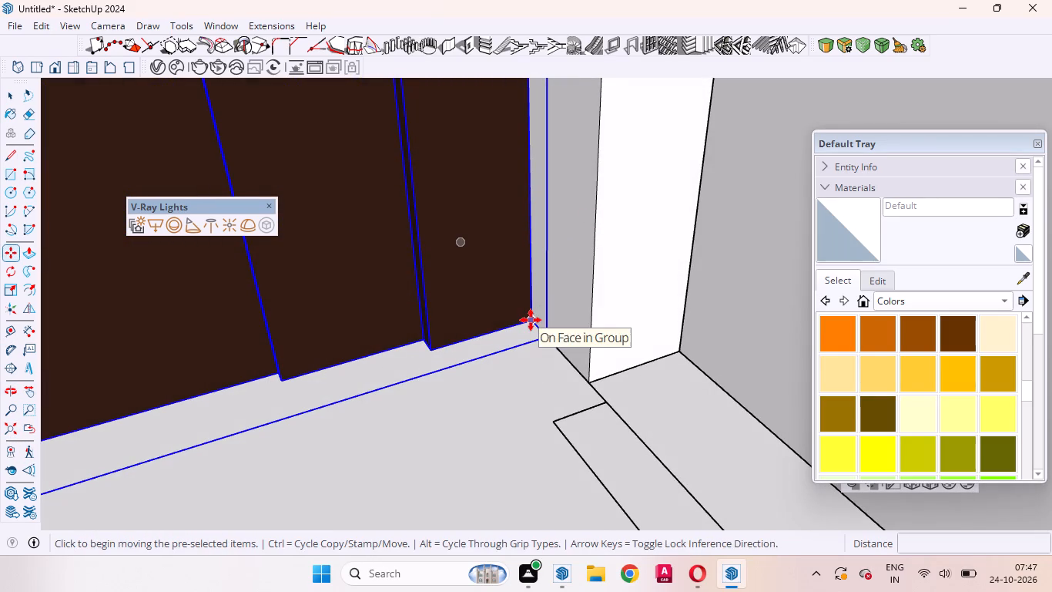
left_click(531, 320)
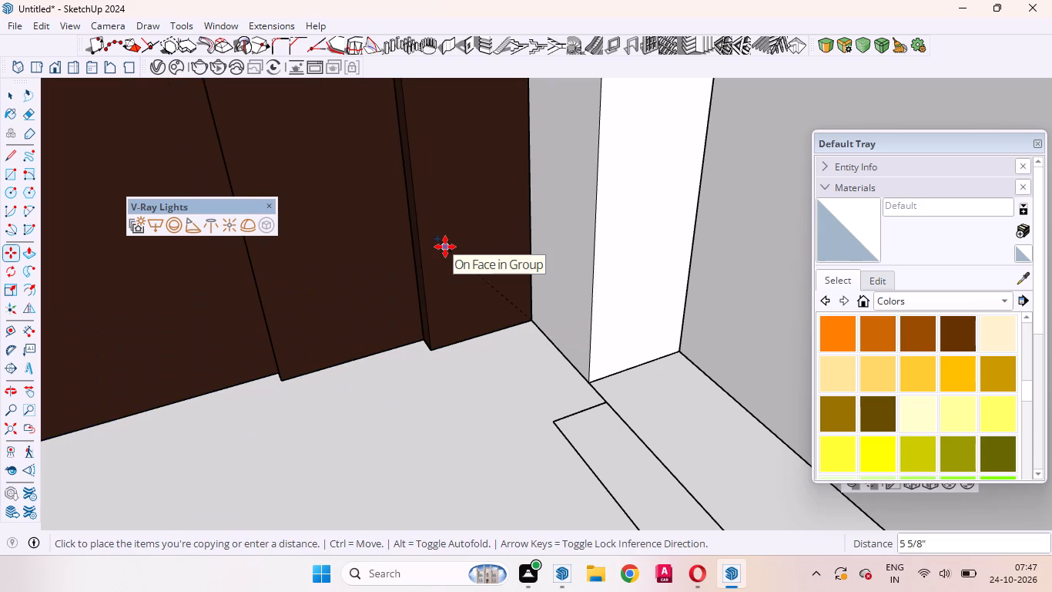
scroll(470, 255, "down", 5)
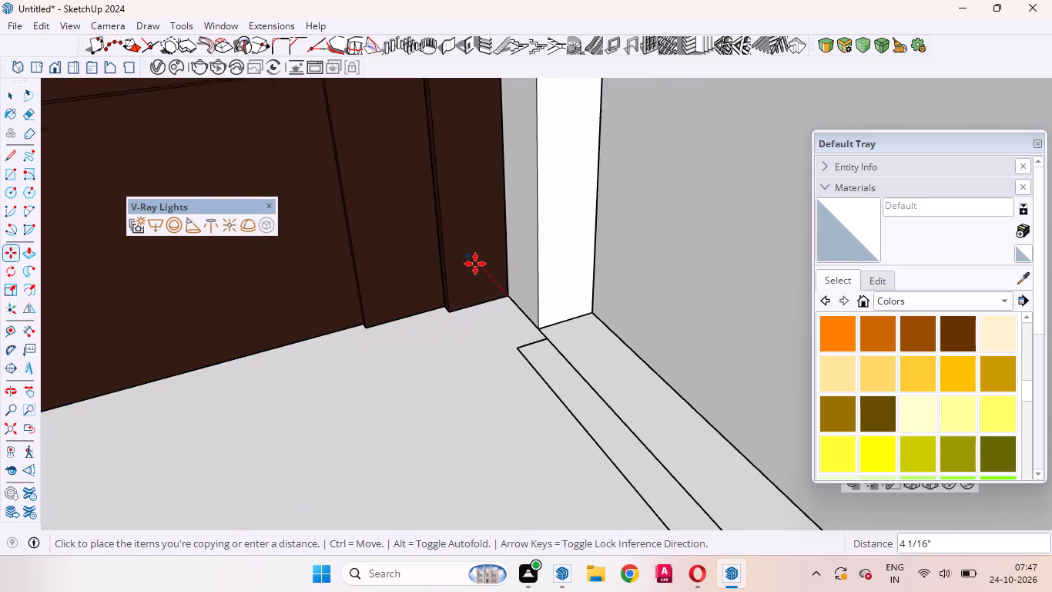
scroll(475, 264, "down", 13)
scroll(453, 353, "down", 12)
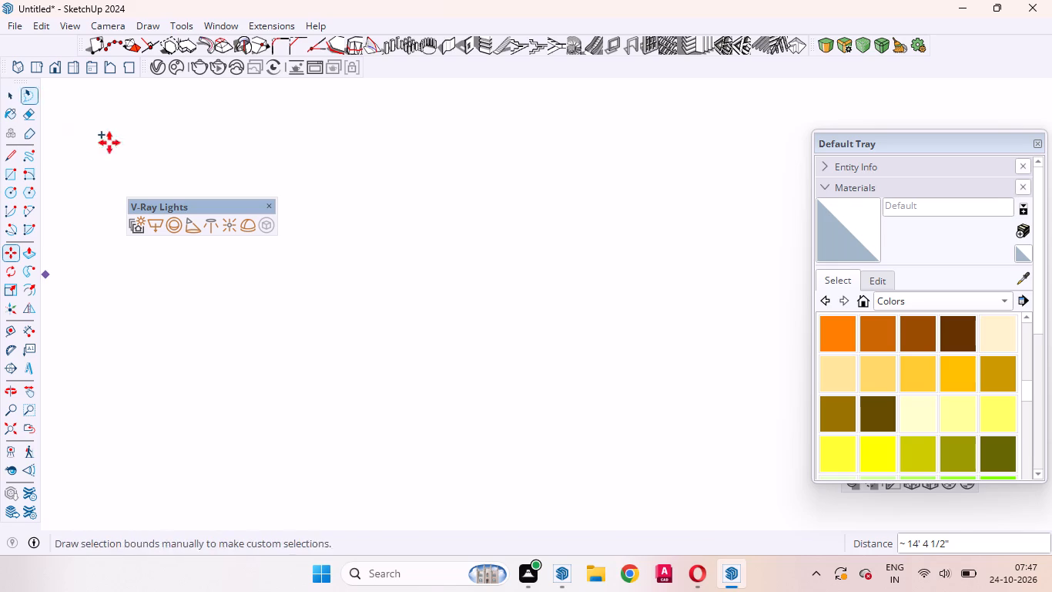
scroll(444, 323, "down", 18)
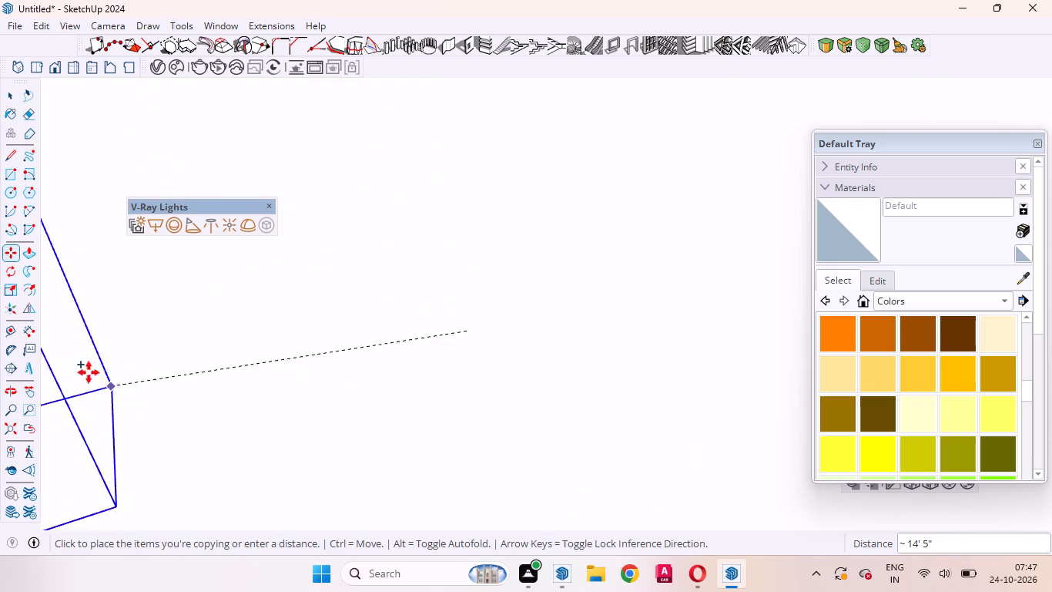
left_click(12, 426)
scroll(387, 336, "down", 5)
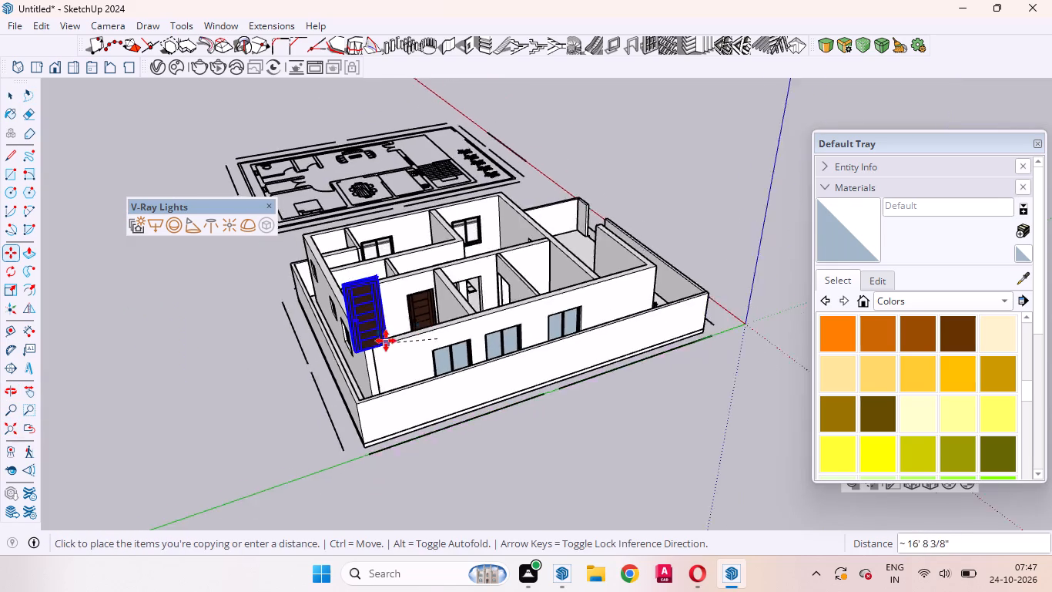
scroll(452, 271, "up", 12)
middle_click_drag(437, 275, 450, 491)
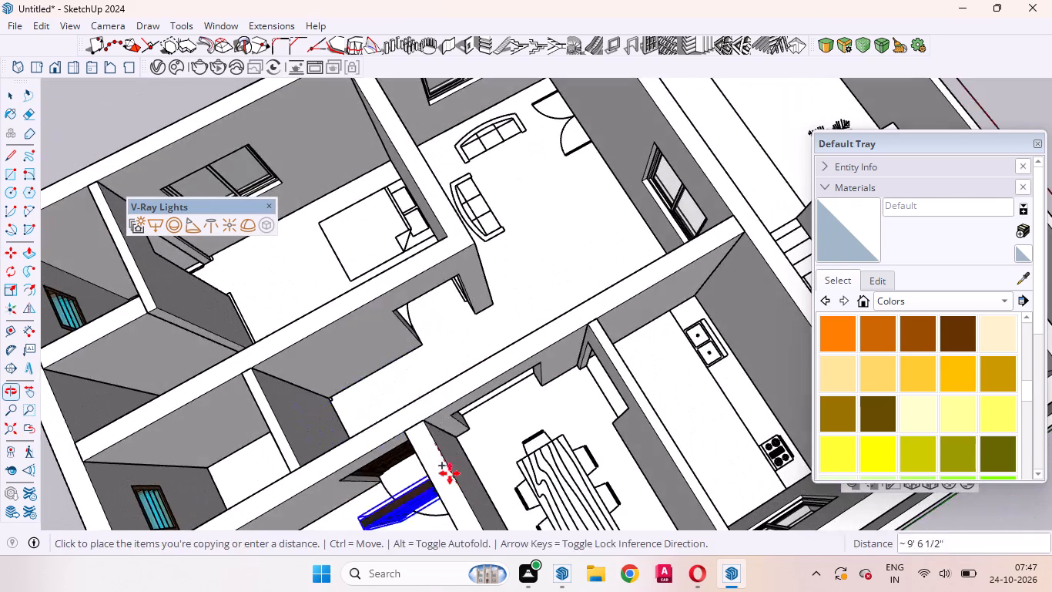
scroll(467, 379, "up", 20)
scroll(467, 379, "up", 1)
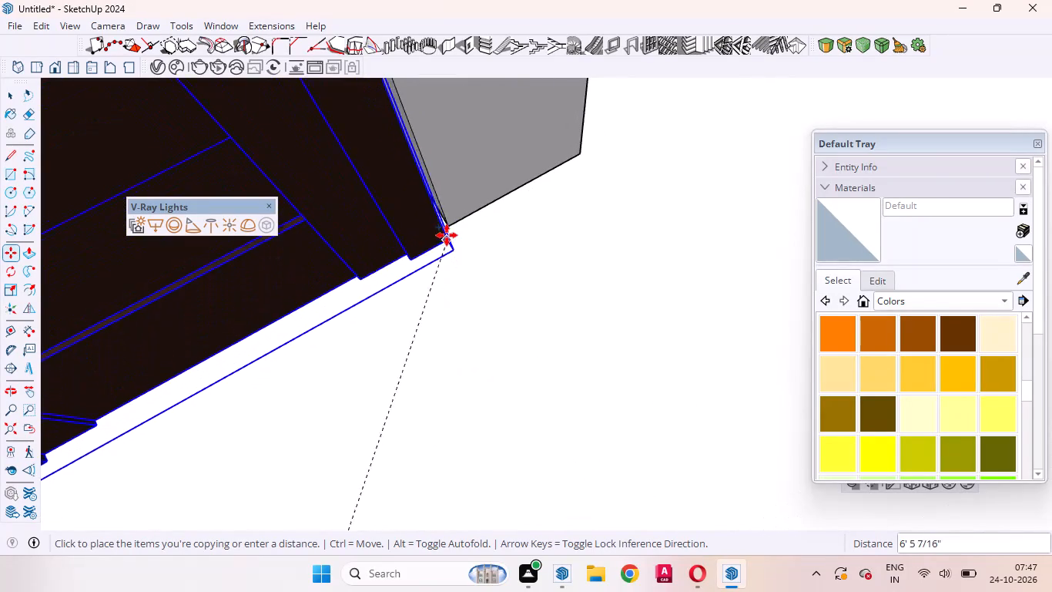
left_click(447, 225)
Move the copied door about 3 3/8" through the wall thickness, aligning its bottom frame corner with the bedroom-side jamb corner.
scroll(496, 345, "down", 9)
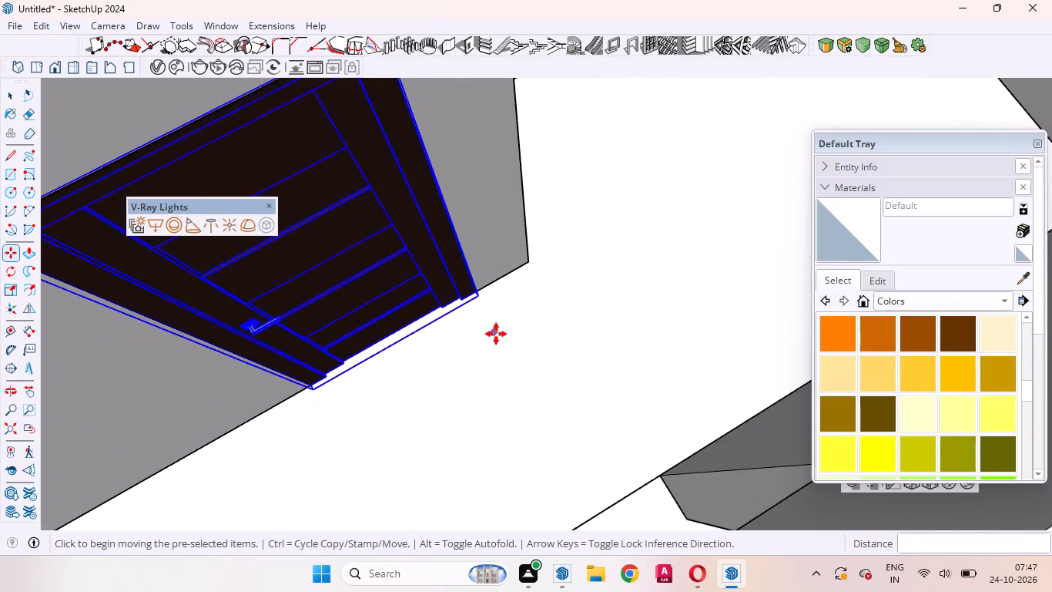
scroll(496, 334, "down", 4)
middle_click_drag(418, 365, 635, 291)
scroll(531, 385, "up", 11)
scroll(536, 331, "down", 6)
middle_click_drag(539, 368, 602, 362)
scroll(578, 364, "up", 1)
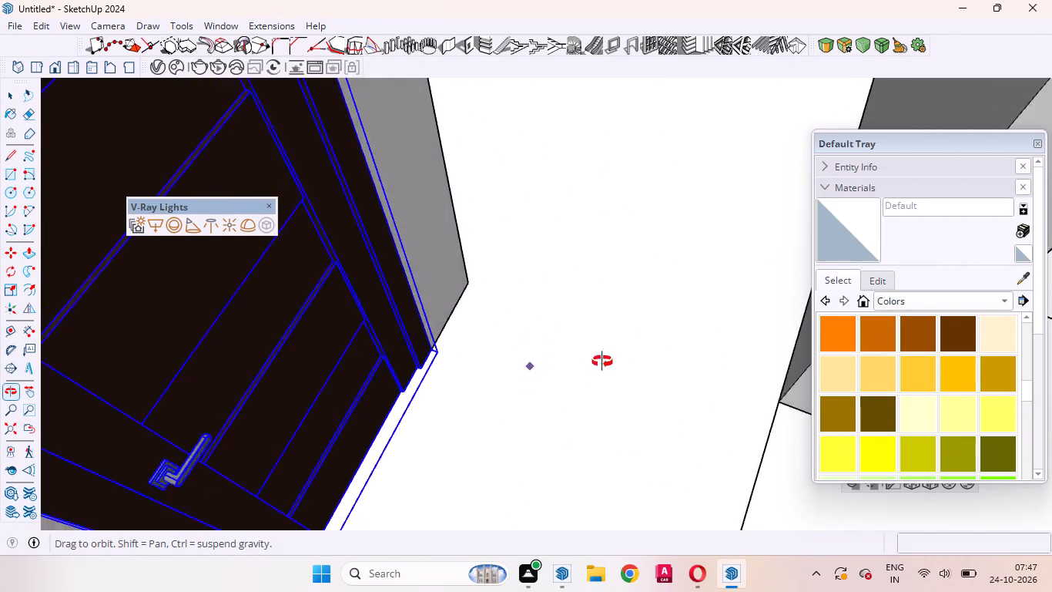
middle_click_drag(602, 362, 844, 310)
scroll(614, 320, "down", 5)
scroll(587, 382, "up", 6)
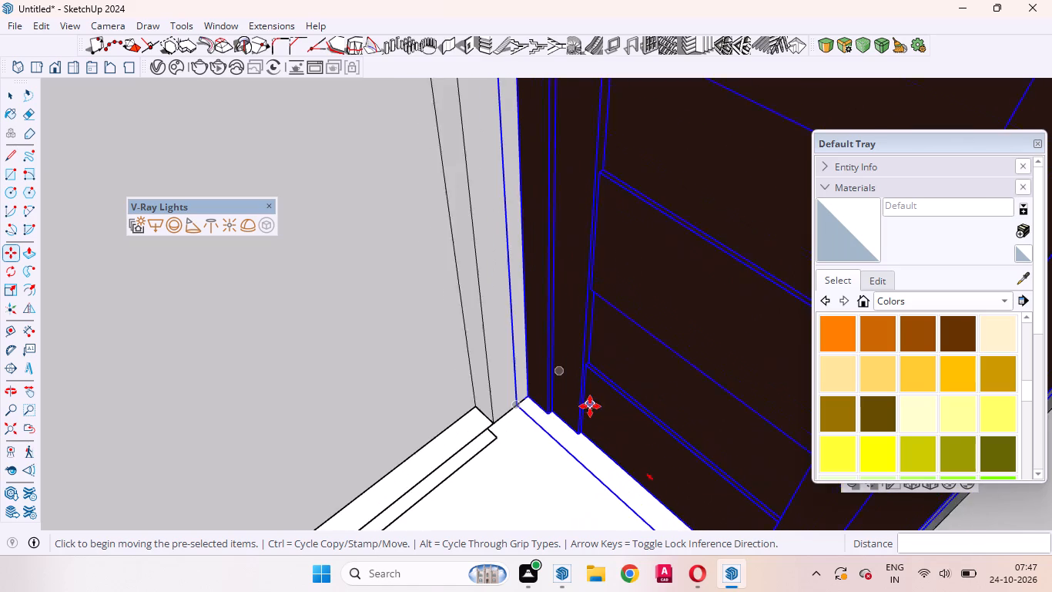
left_click(500, 403)
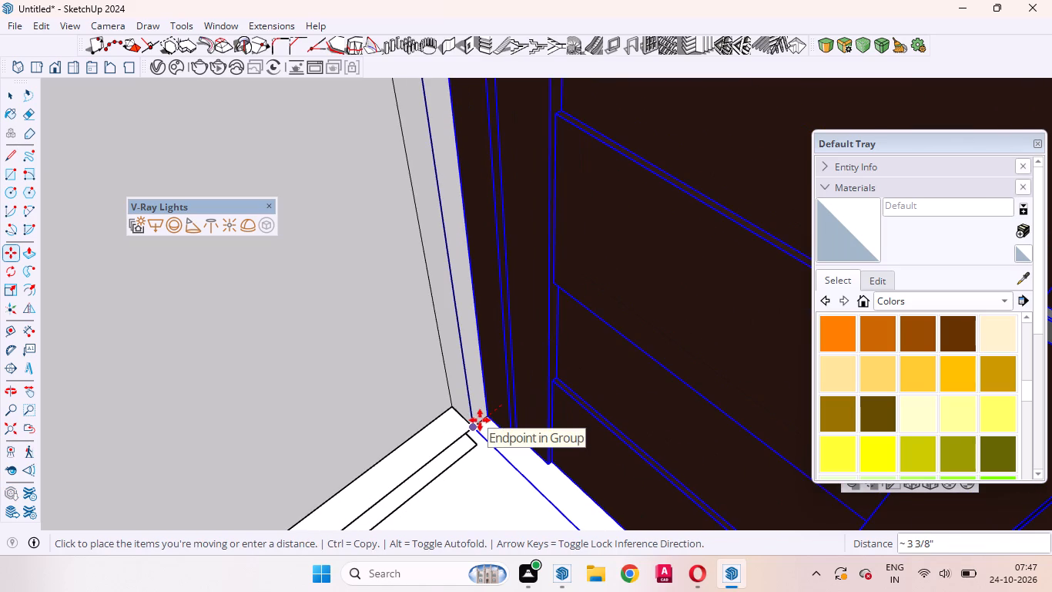
left_click(480, 420)
Deselect the copied door and examine its fit at the jamb corner, along with both bedroom doors seen from the passage.
middle_click_drag(527, 396, 504, 449)
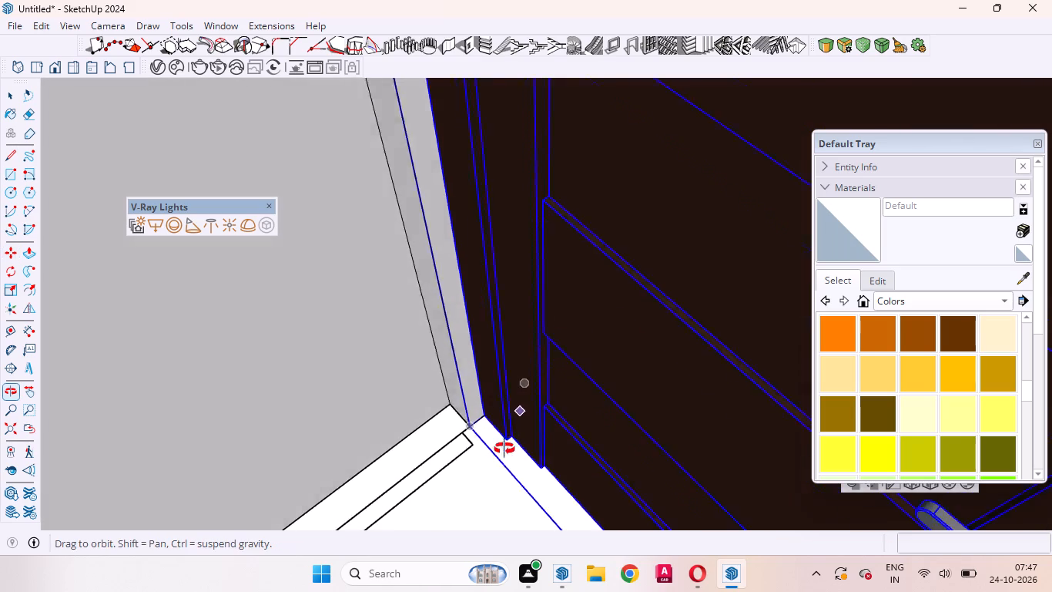
middle_click_drag(504, 449, 446, 430)
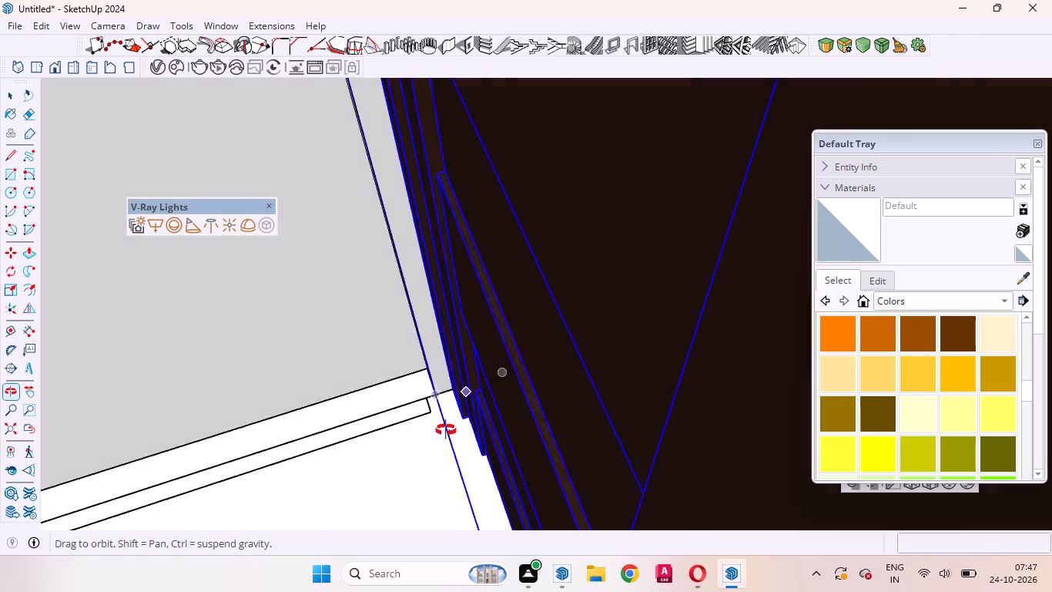
middle_click_drag(446, 430, 525, 445)
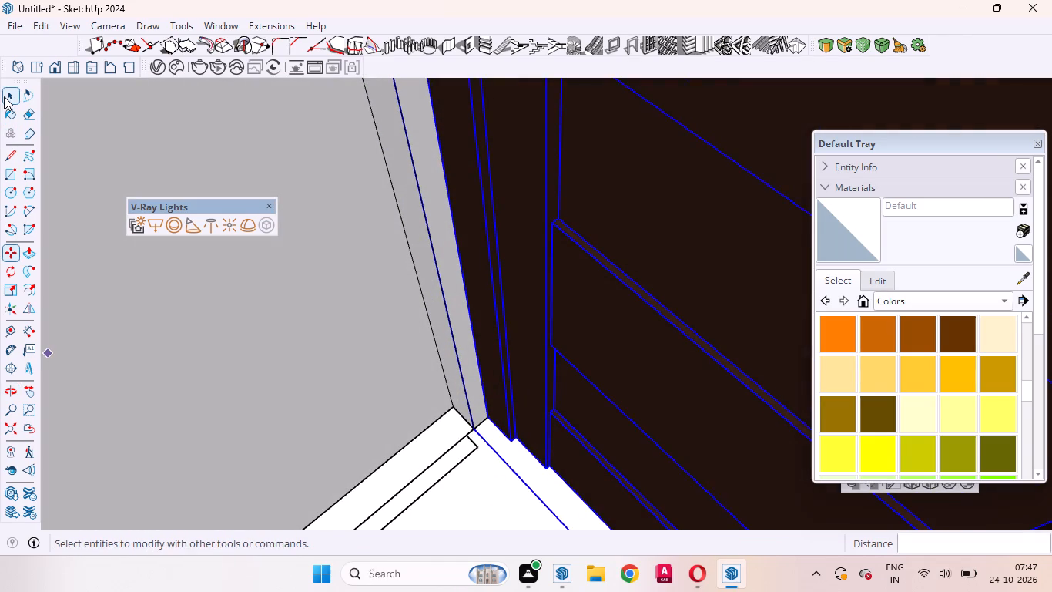
left_click(5, 97)
scroll(432, 302, "down", 16)
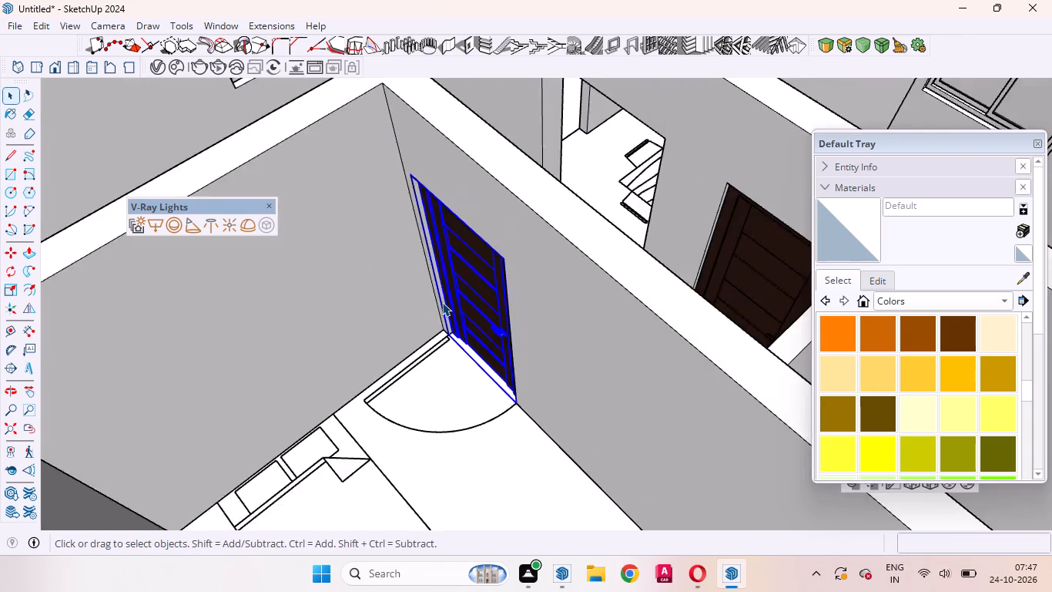
scroll(442, 302, "down", 18)
left_click(661, 397)
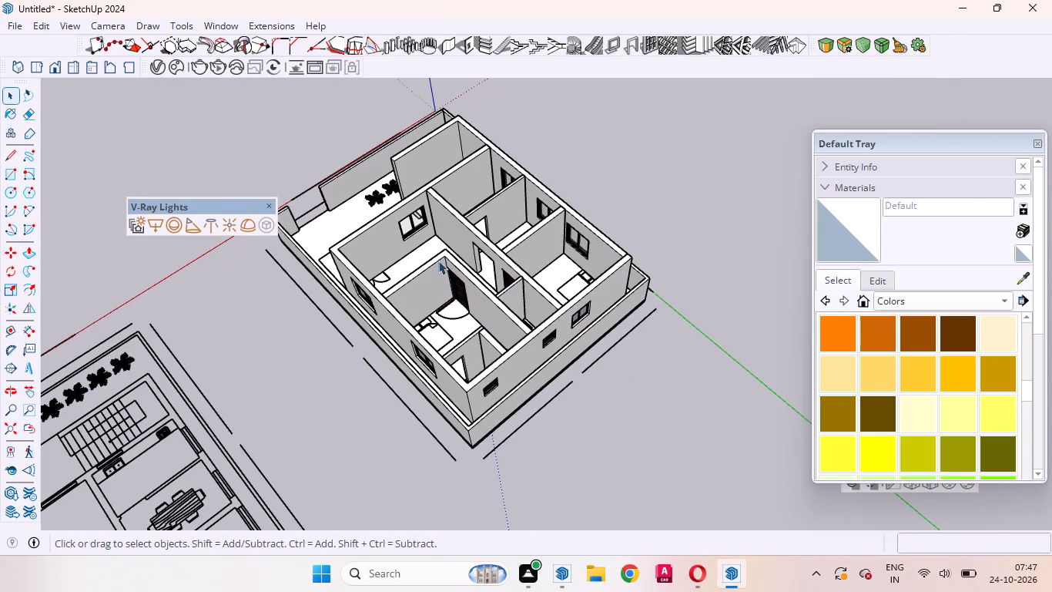
scroll(437, 258, "up", 5)
middle_click_drag(442, 303, 832, 200)
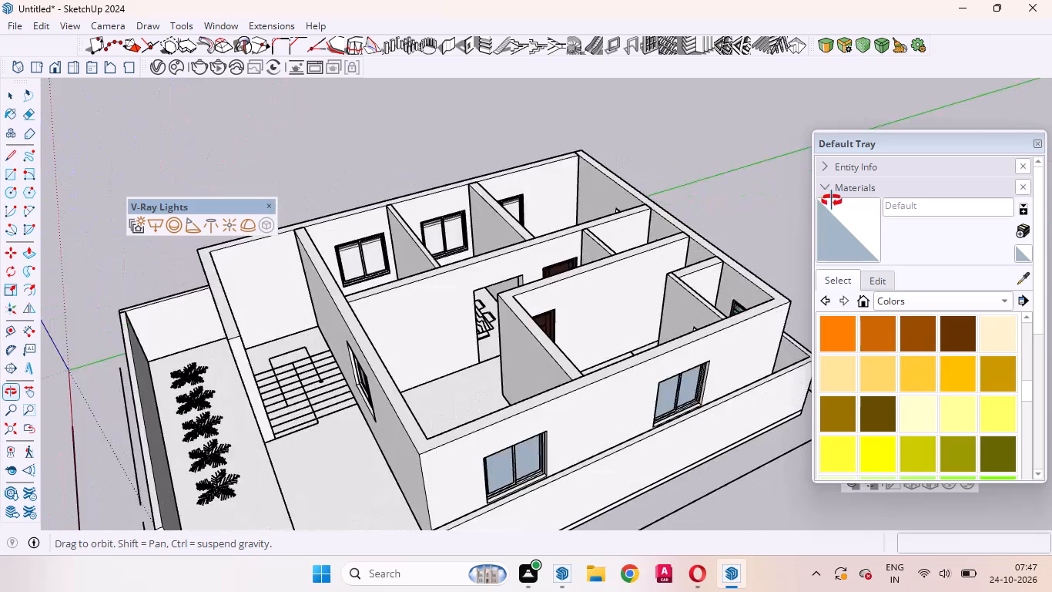
middle_click_drag(832, 200, 1015, 218)
scroll(747, 279, "up", 5)
scroll(549, 274, "up", 4)
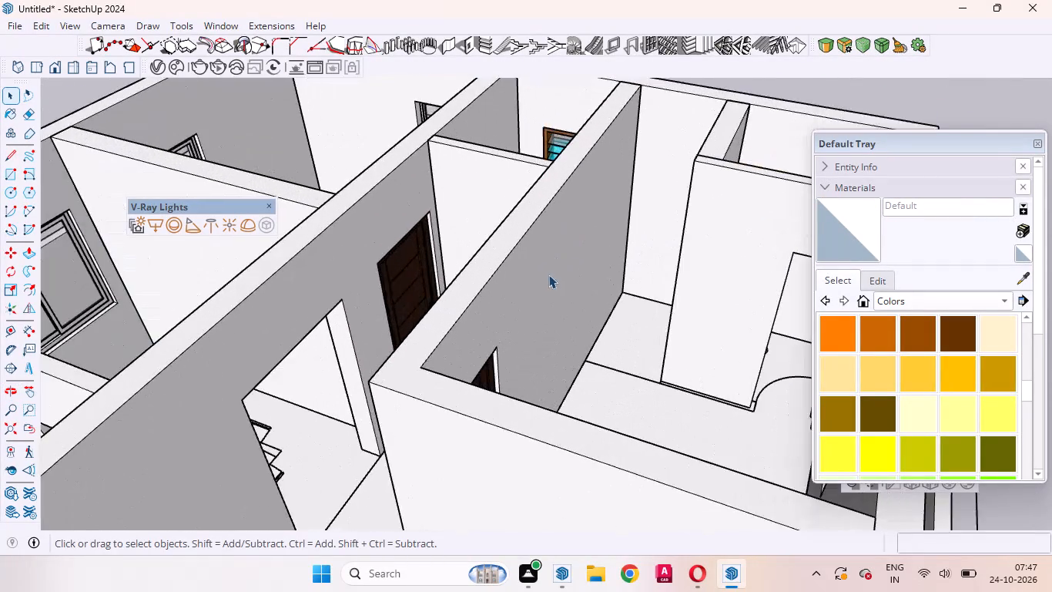
middle_click_drag(520, 276, 615, 303)
scroll(615, 303, "up", 1)
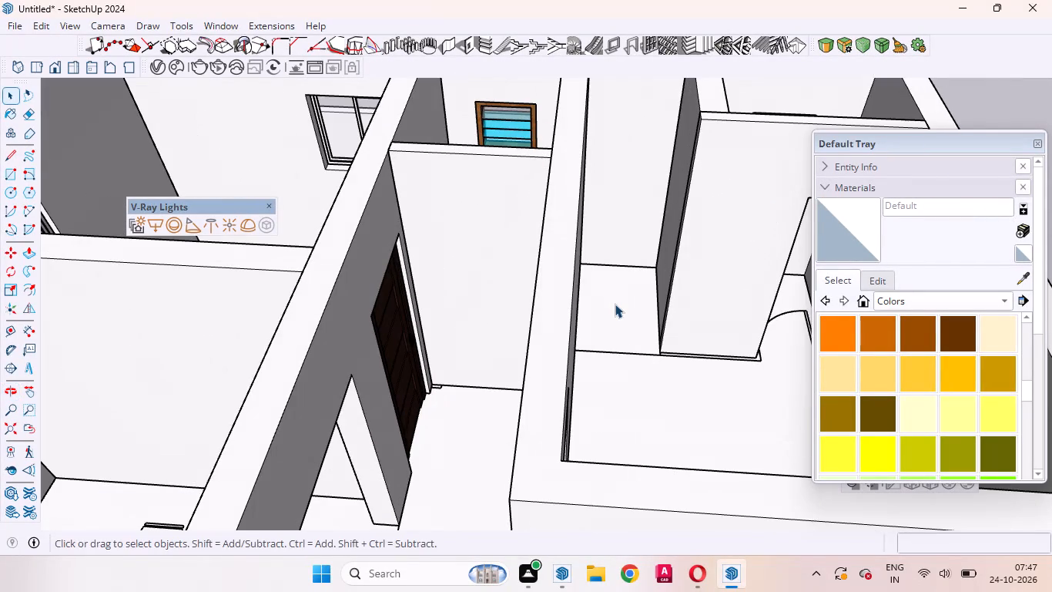
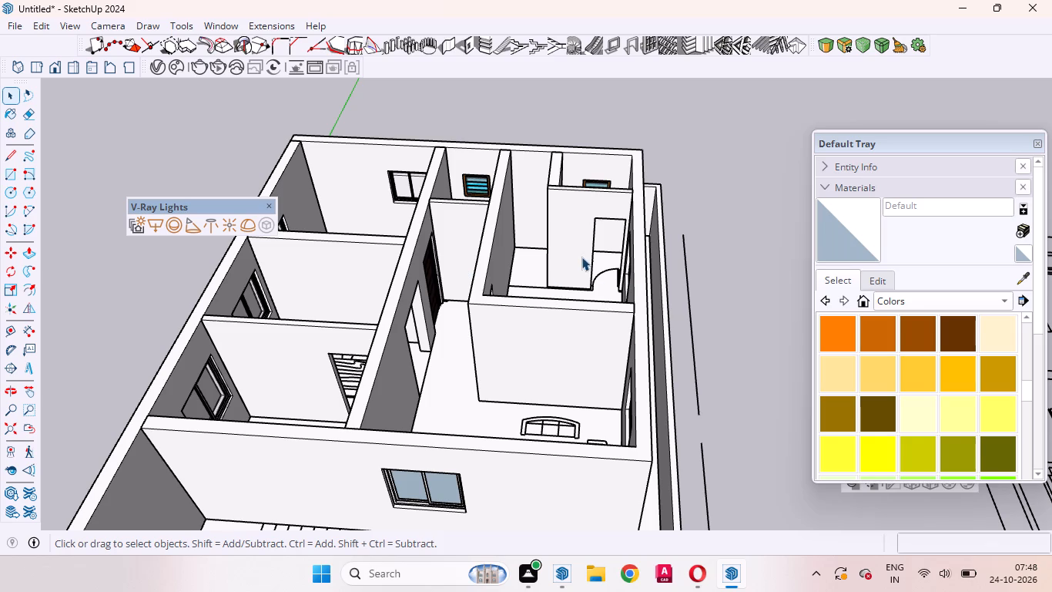
Examine the house model from above and outside, checking the rooms, windows and outer boundary wall.
middle_click_drag(559, 291, 675, 278)
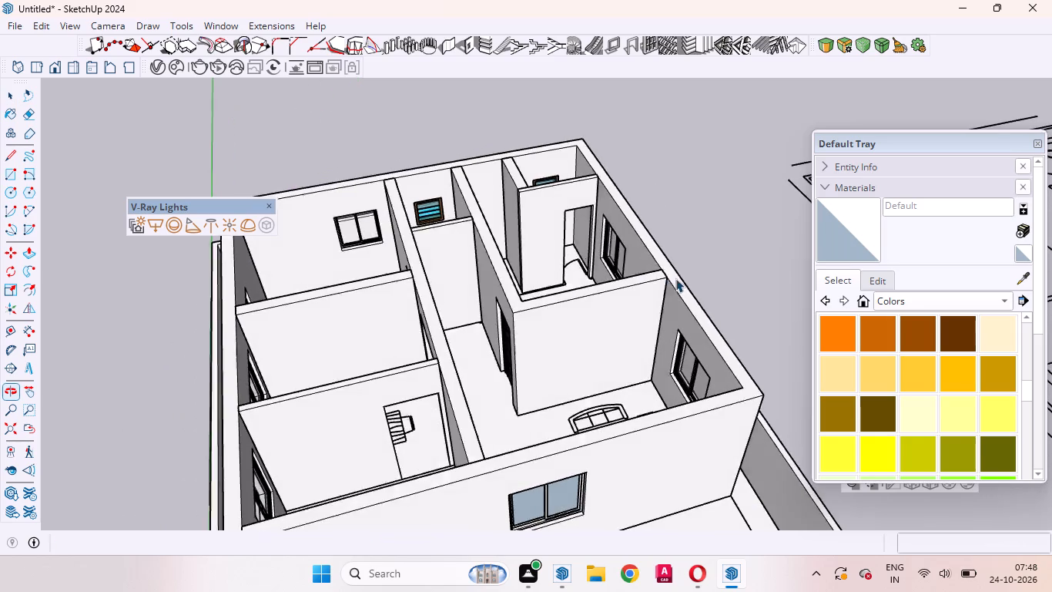
middle_click_drag(597, 324, 411, 248)
scroll(406, 337, "up", 2)
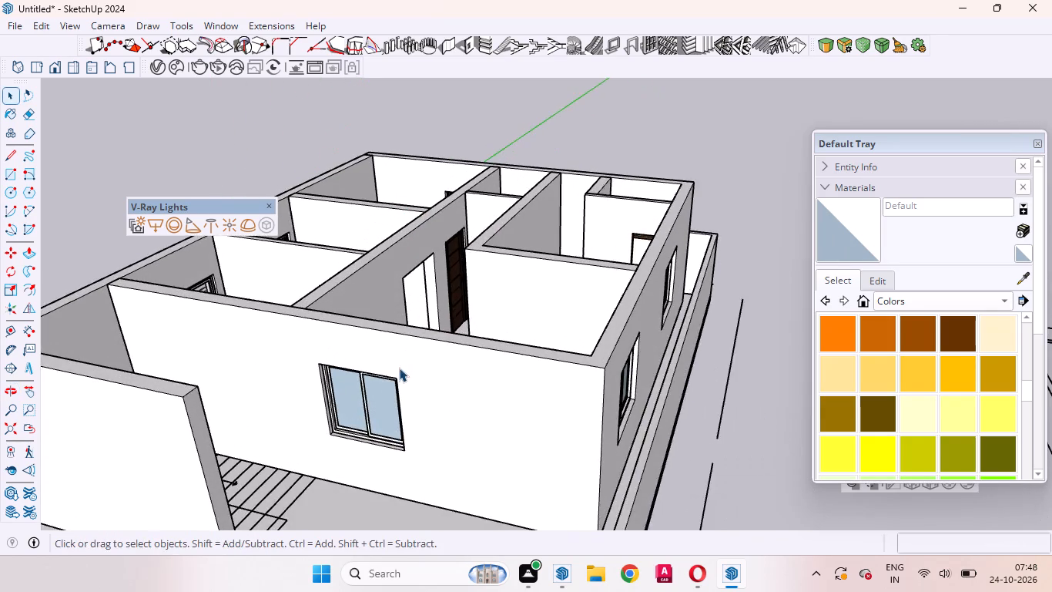
scroll(399, 368, "up", 2)
middle_click_drag(378, 409, 259, 375)
scroll(256, 378, "up", 1)
middle_click_drag(490, 415, 453, 520)
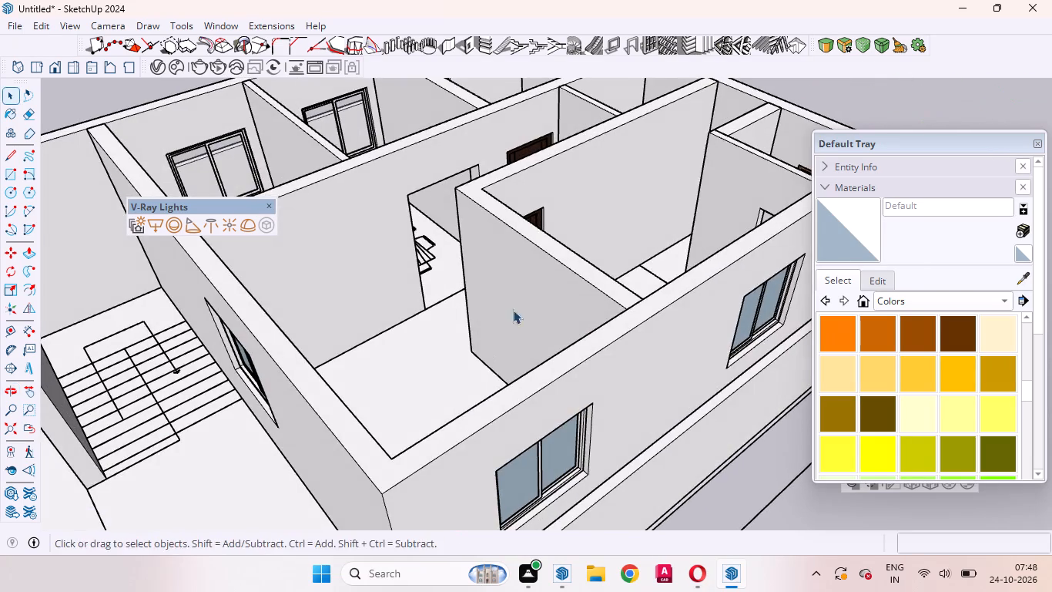
middle_click_drag(560, 483, 591, 540)
scroll(554, 332, "down", 9)
scroll(487, 308, "up", 1)
middle_click_drag(506, 335, 642, 383)
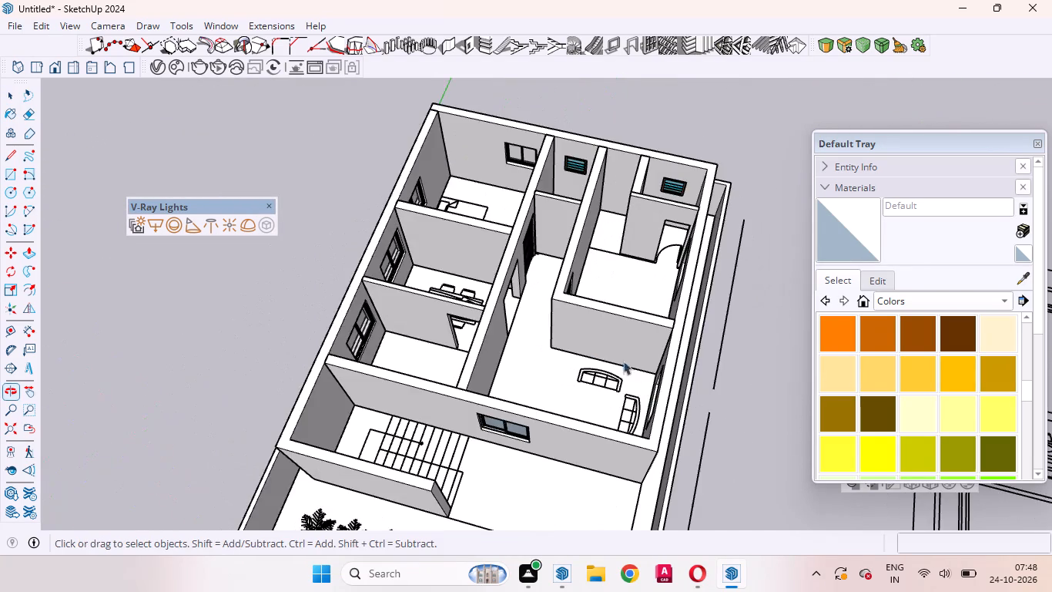
scroll(405, 264, "up", 20)
scroll(405, 264, "up", 1)
middle_click_drag(400, 286, 361, 274)
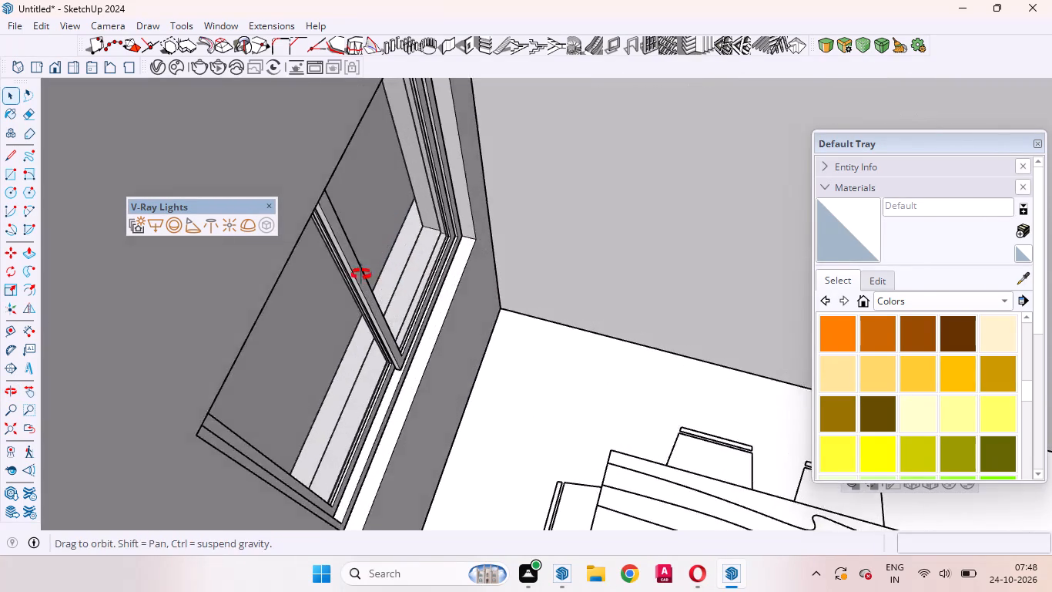
middle_click_drag(361, 274, 517, 395)
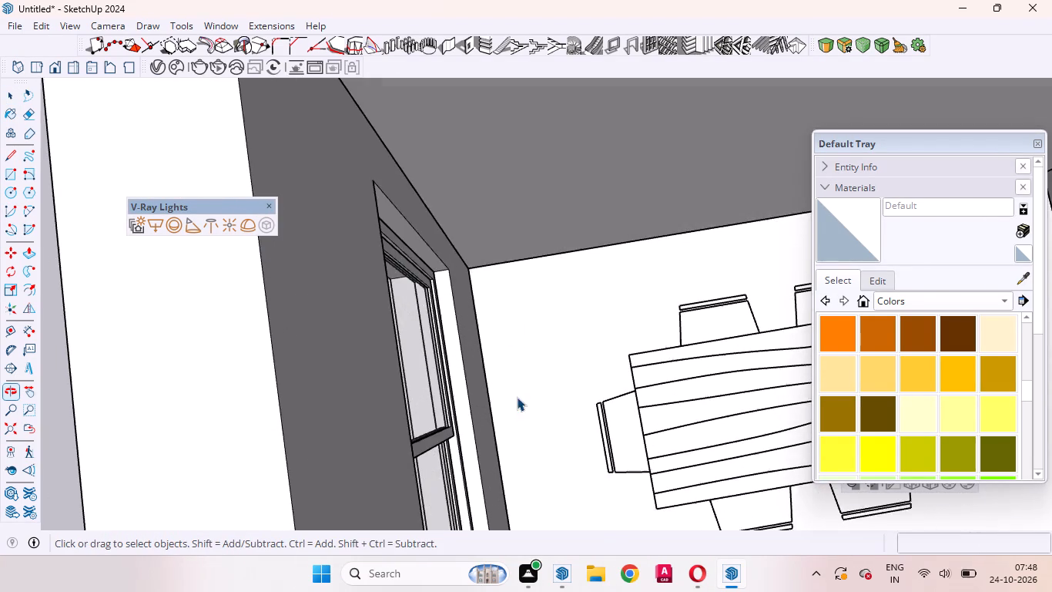
scroll(510, 395, "down", 12)
scroll(415, 228, "up", 1)
scroll(415, 227, "down", 10)
middle_click_drag(524, 333, 512, 328)
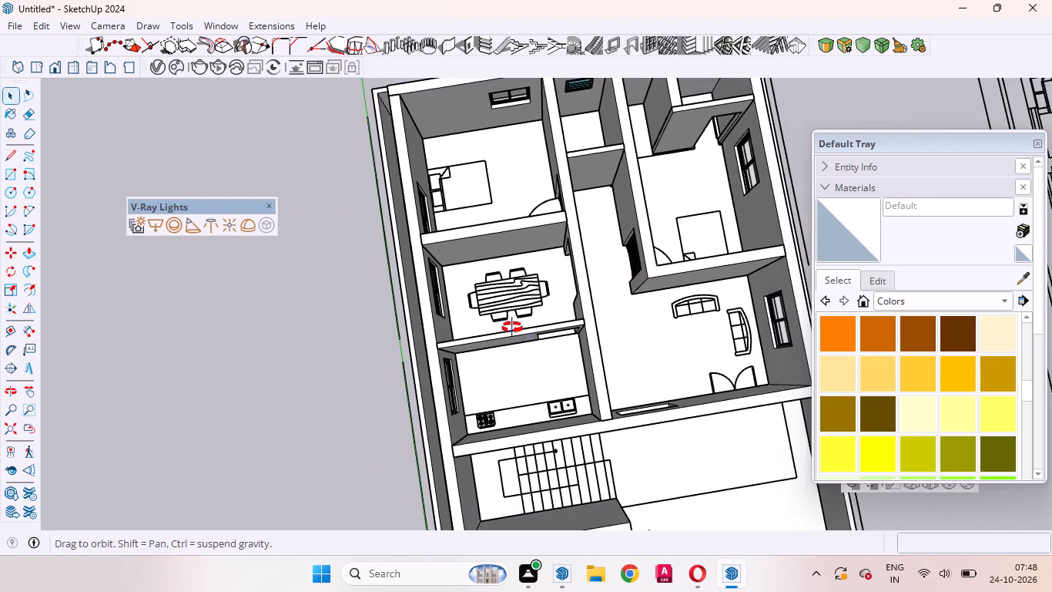
middle_click_drag(512, 328, 460, 195)
scroll(410, 284, "up", 6)
middle_click_drag(397, 311, 531, 278)
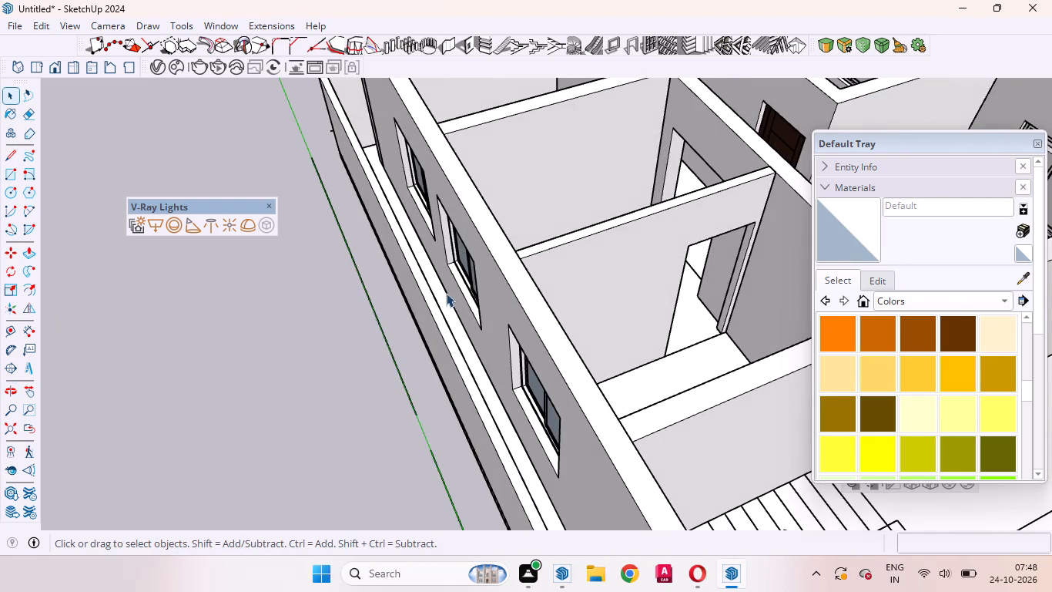
scroll(443, 297, "down", 3)
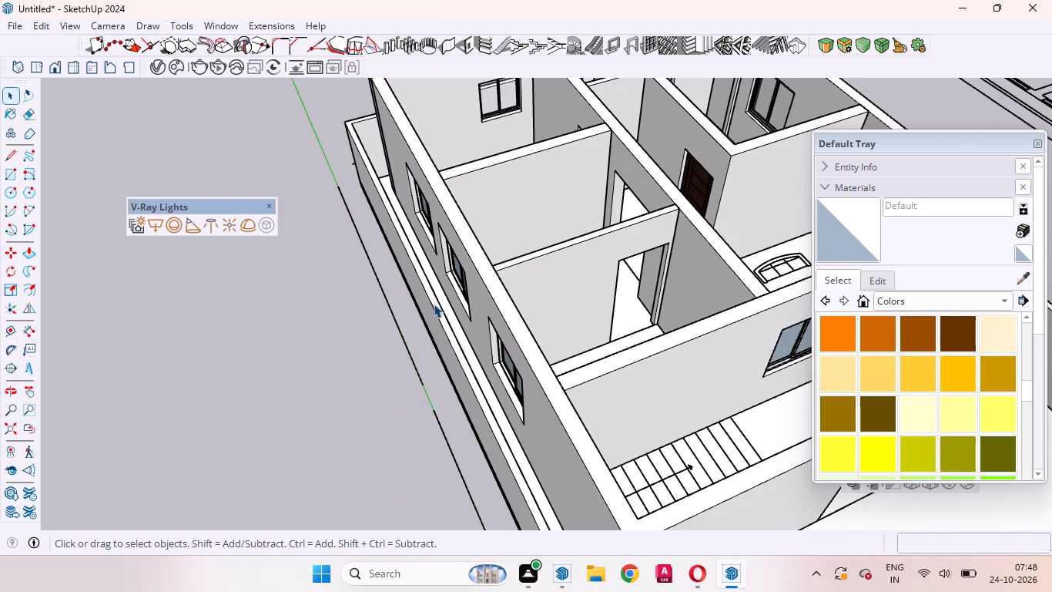
scroll(434, 304, "down", 4)
middle_click_drag(418, 355, 450, 304)
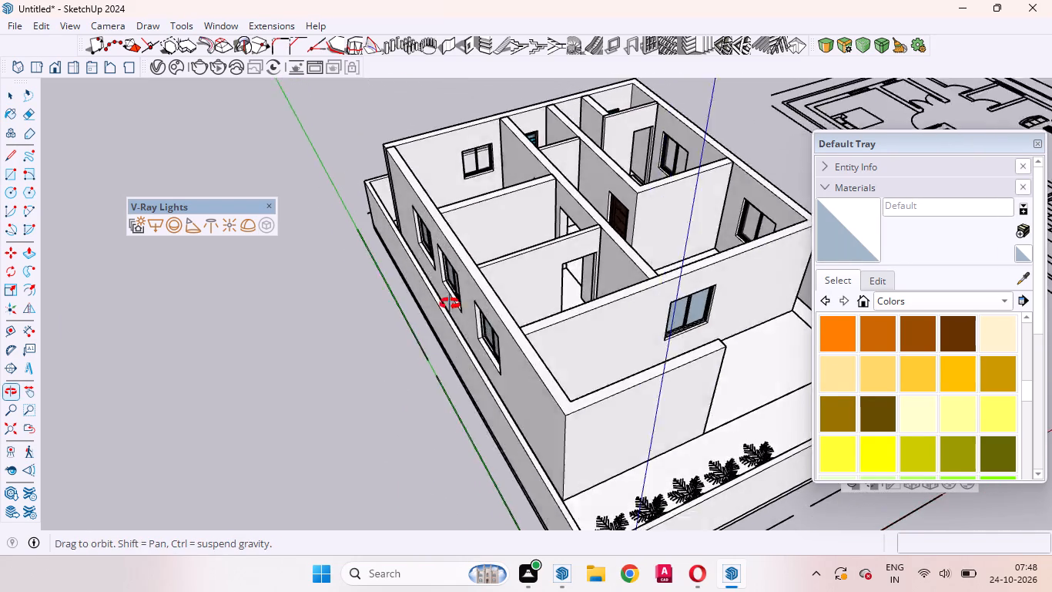
middle_click_drag(450, 304, 467, 284)
scroll(415, 337, "up", 3)
middle_click_drag(412, 345, 469, 336)
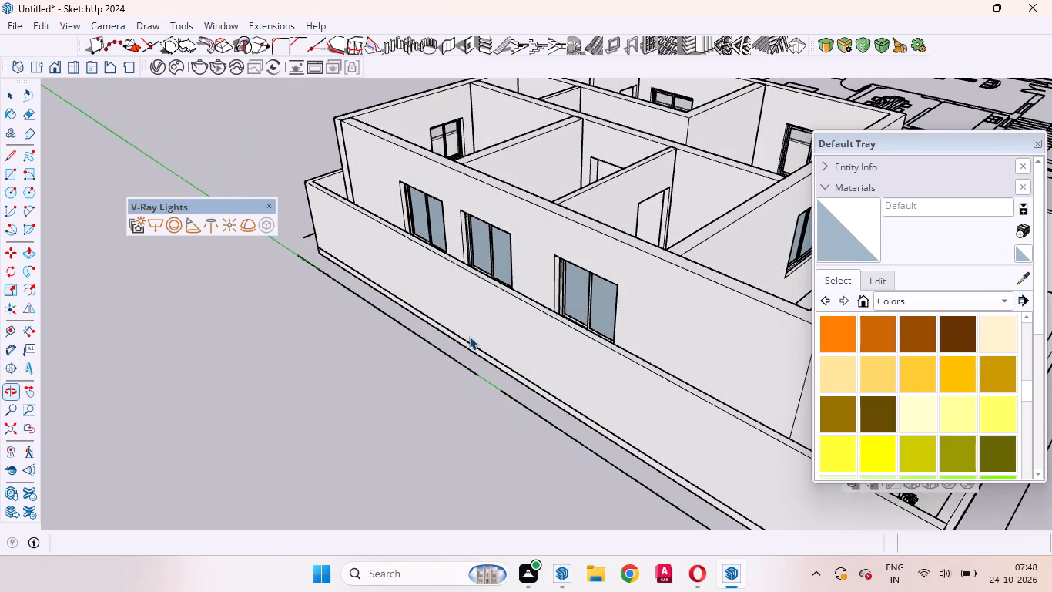
Push the top face of the long side boundary wall down 5 1/8" beside the row of three windows.
scroll(429, 343, "down", 4)
scroll(417, 345, "up", 5)
middle_click_drag(370, 208, 427, 376)
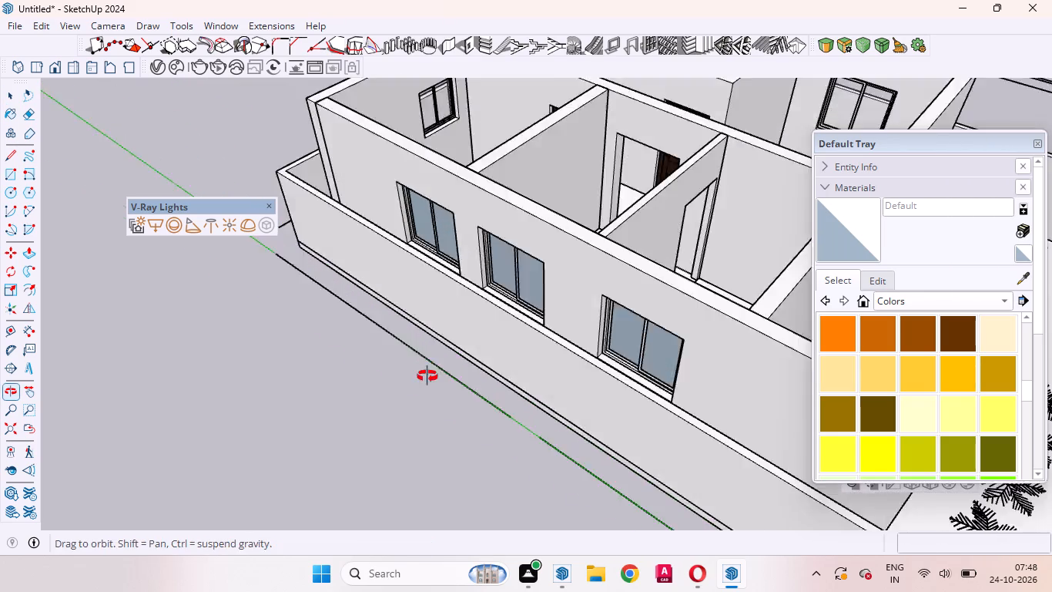
middle_click_drag(427, 376, 431, 387)
scroll(431, 387, "up", 1)
left_click(419, 328)
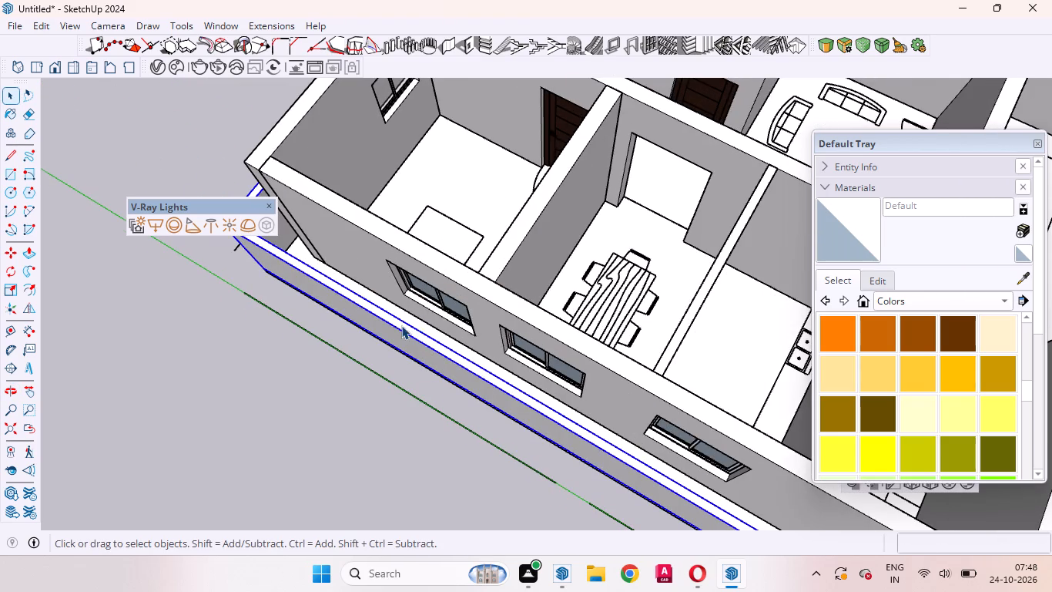
scroll(401, 325, "up", 10)
double_click(398, 327)
left_click(398, 324)
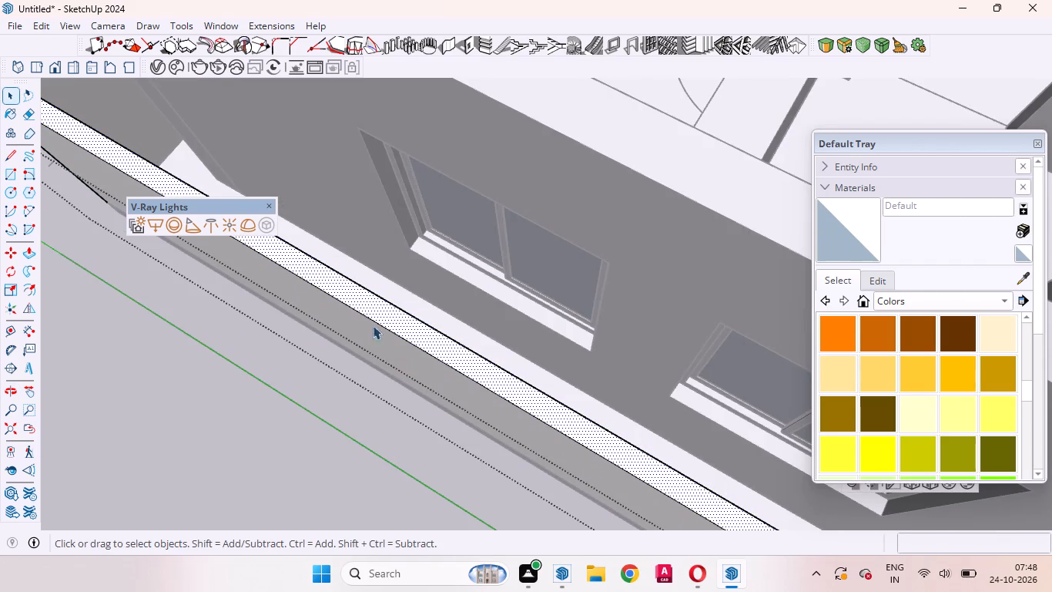
left_click(23, 250)
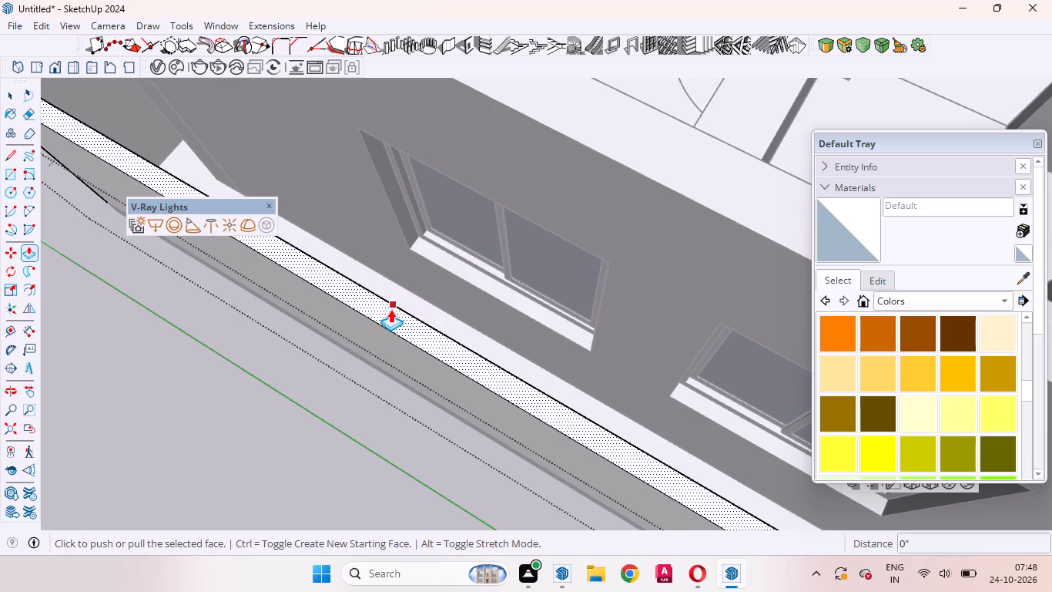
middle_click_drag(397, 338, 547, 143)
scroll(448, 262, "up", 4)
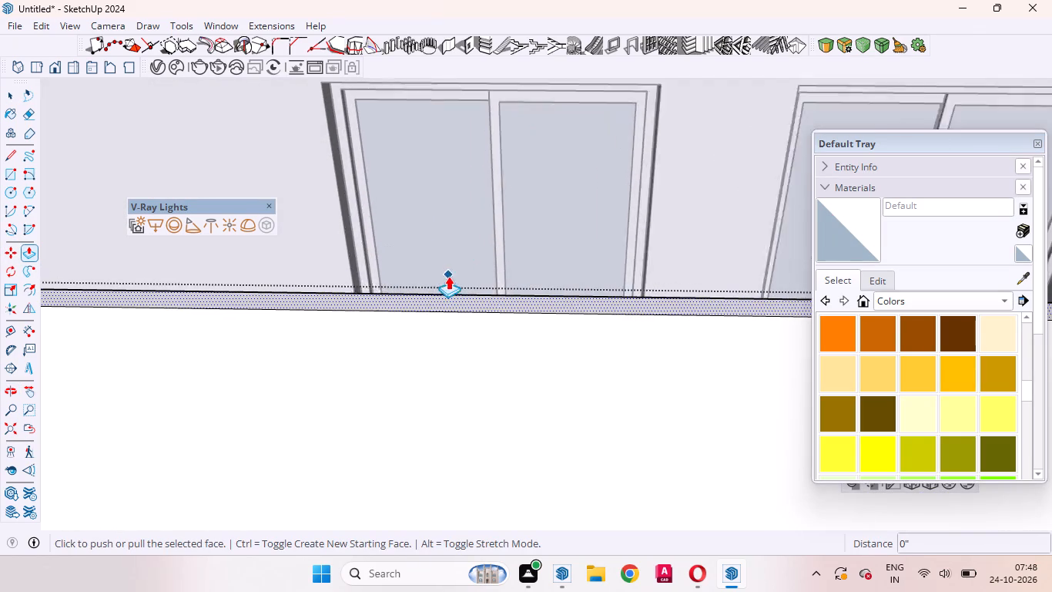
left_click(425, 308)
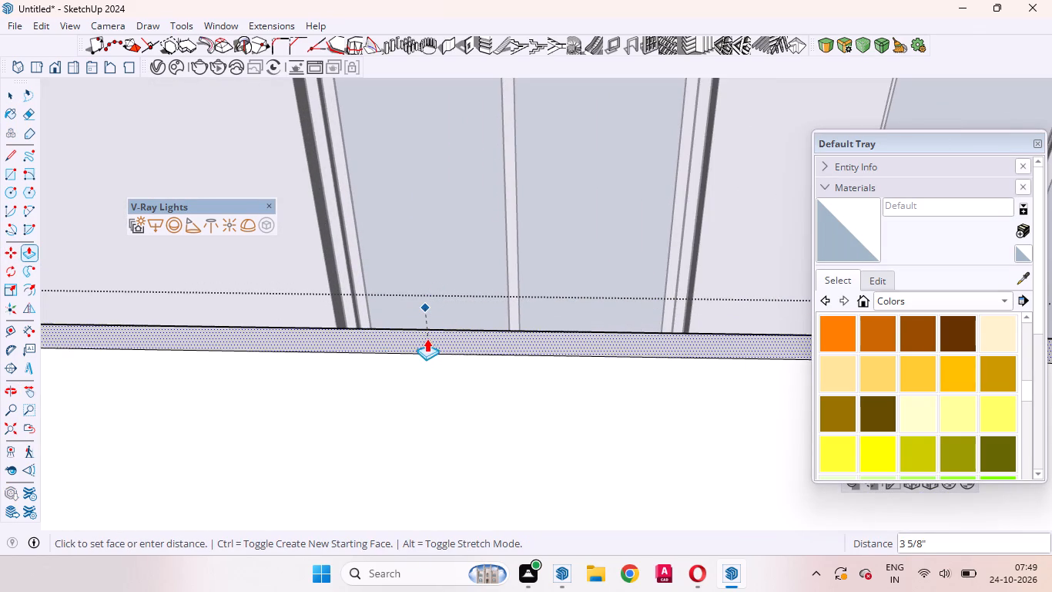
left_click(427, 350)
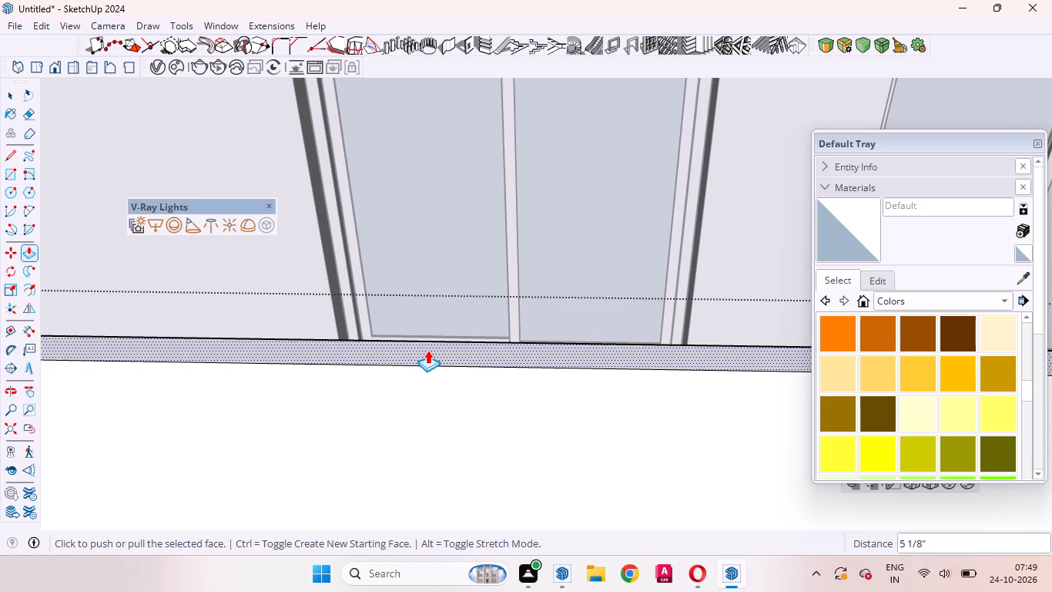
left_click(12, 100)
Push the top face of the front boundary wall by the plants down 5 1/8", level with the side wall.
scroll(620, 301, "down", 4)
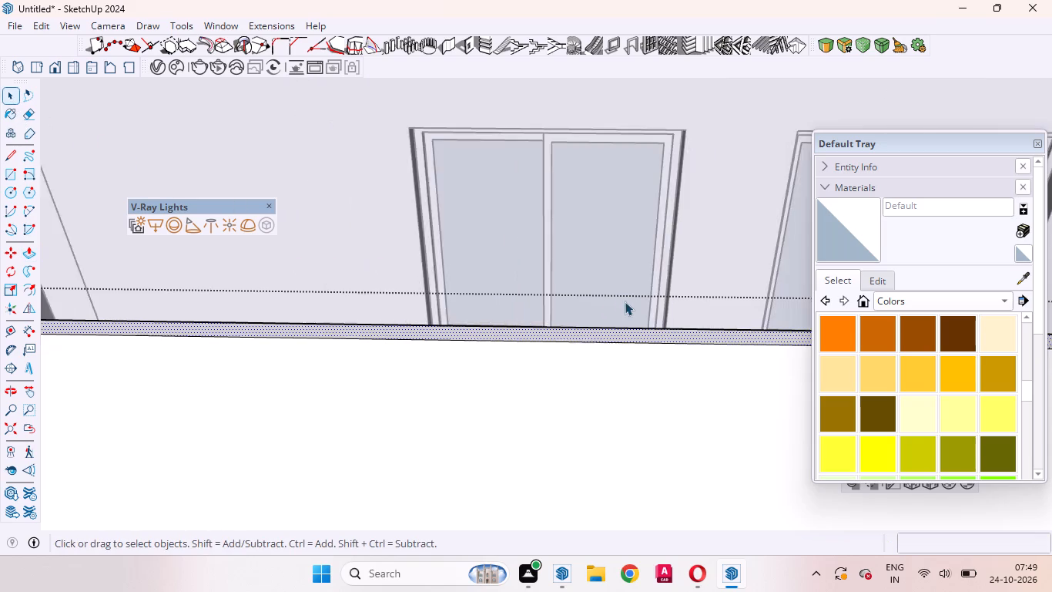
scroll(625, 301, "down", 12)
scroll(464, 310, "up", 10)
scroll(380, 304, "down", 3)
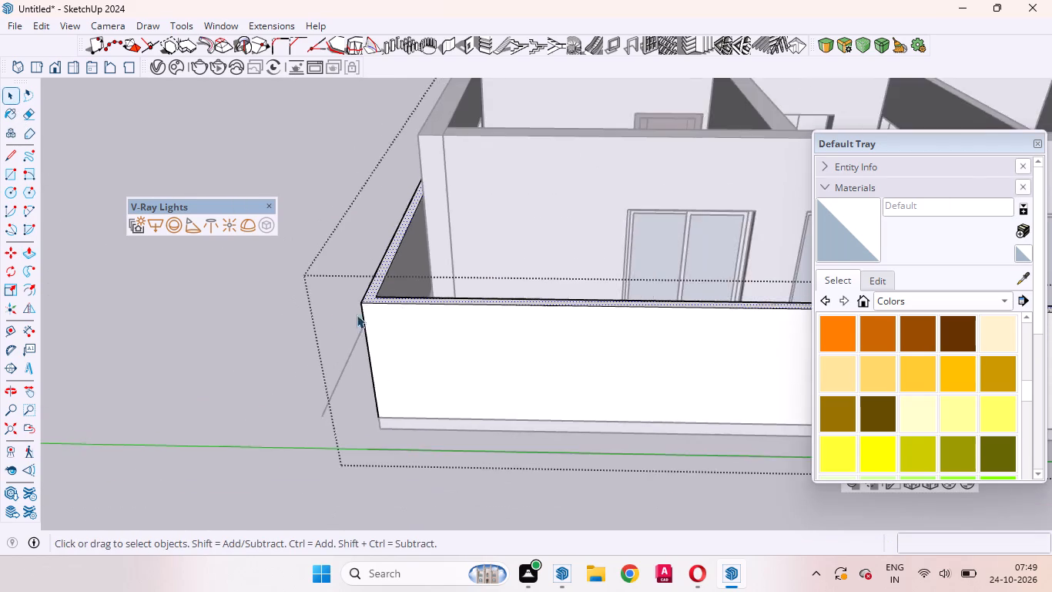
scroll(357, 314, "down", 20)
scroll(615, 311, "up", 13)
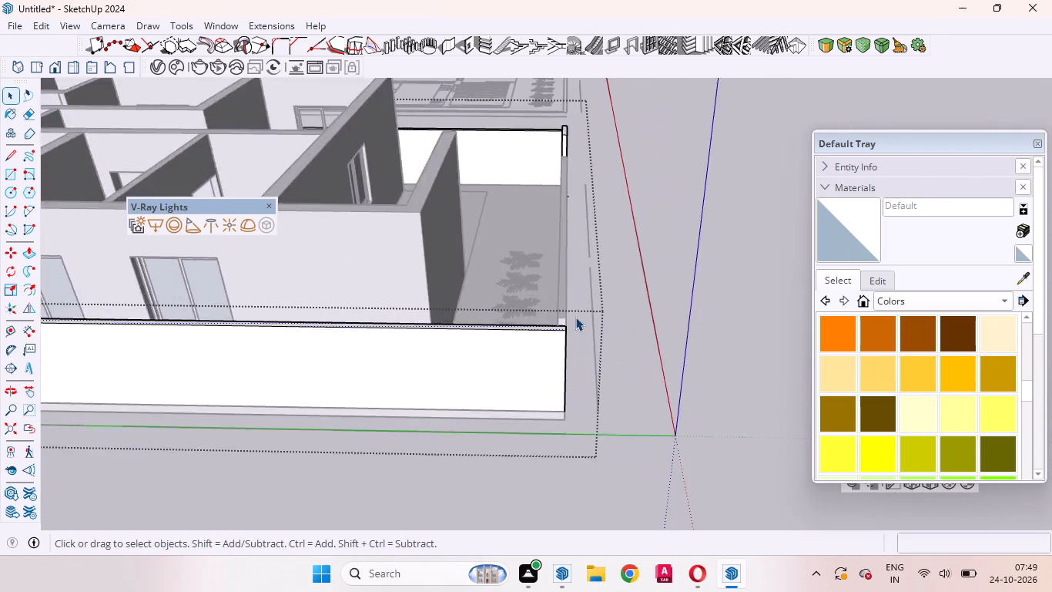
scroll(575, 317, "up", 10)
middle_click_drag(534, 338, 454, 344)
left_click(537, 267)
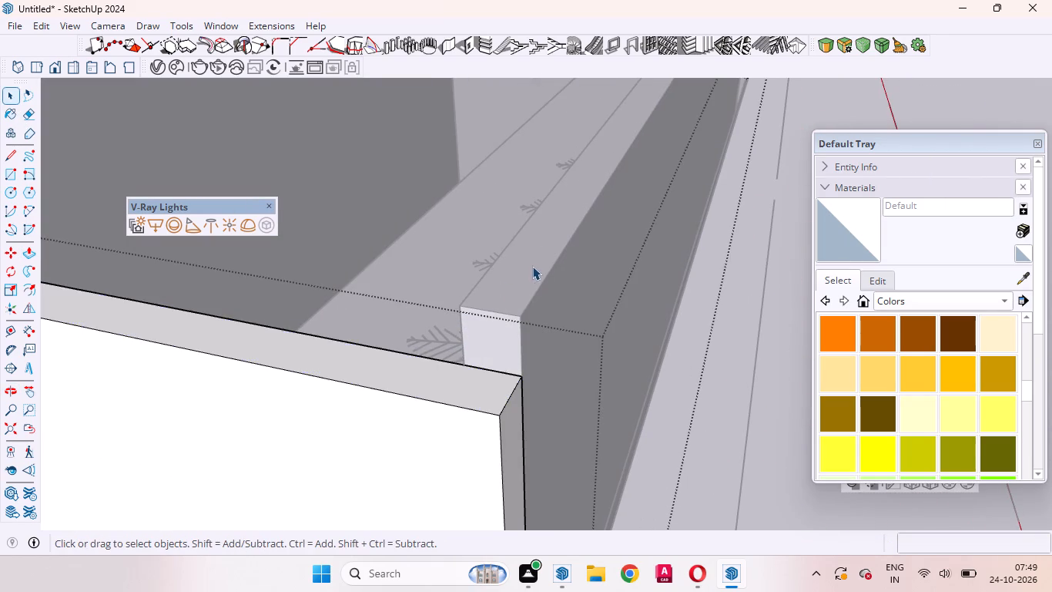
double_click(532, 266)
left_click(527, 262)
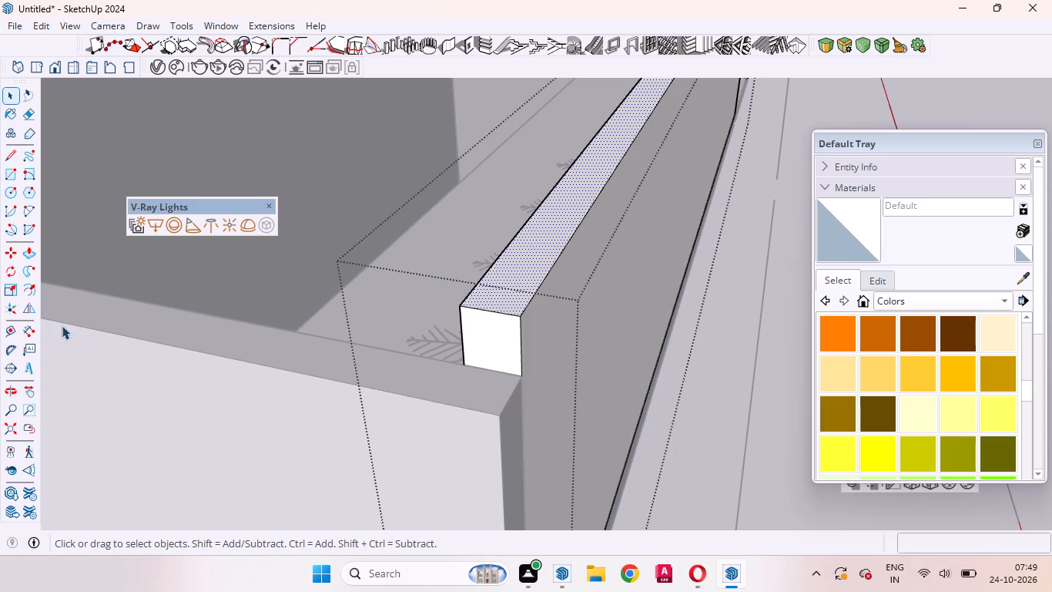
left_click(24, 247)
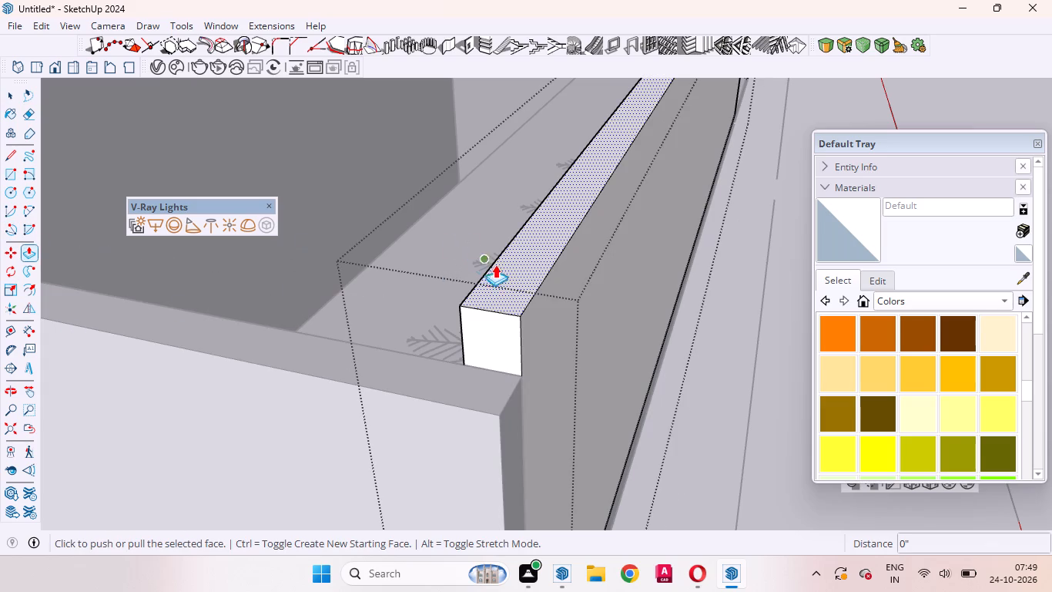
double_click(505, 274)
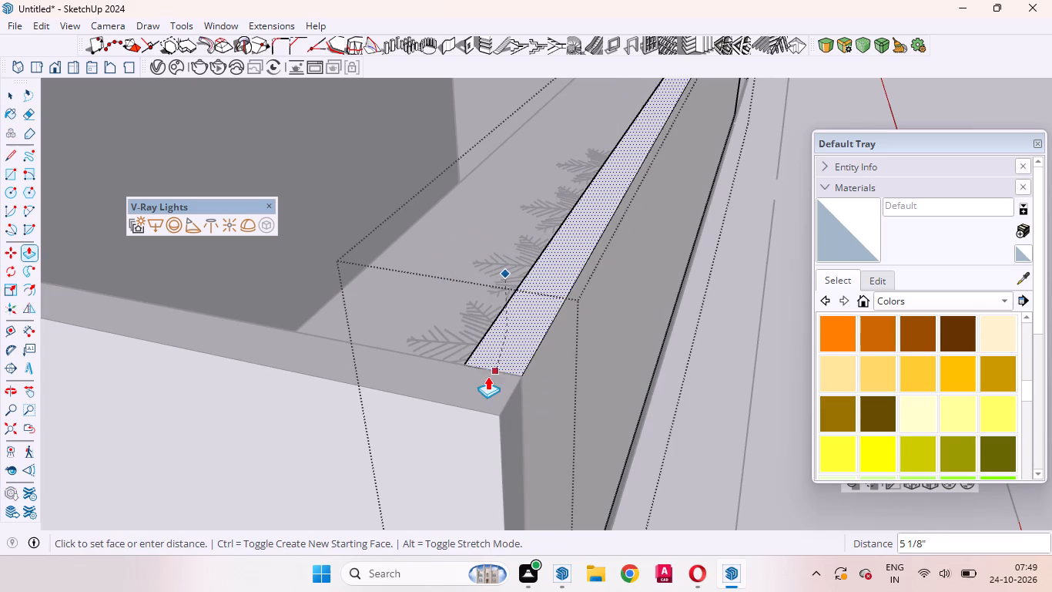
left_click(482, 379)
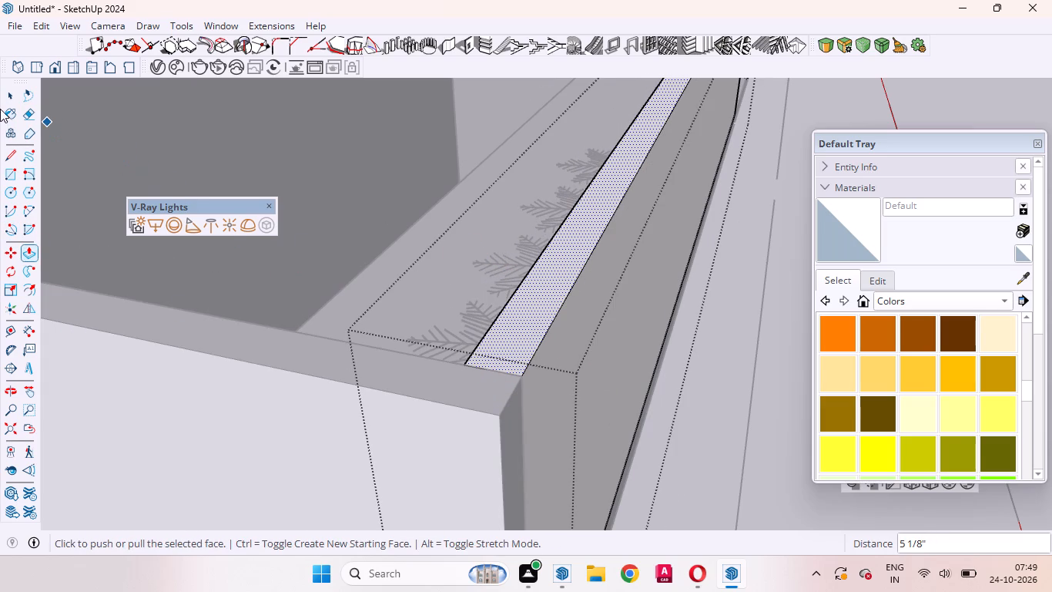
left_click(13, 96)
scroll(182, 258, "down", 5)
left_click(8, 91)
Push the top face of the short front boundary wall piece beyond the gate opening down by the same 5 1/8".
middle_click_drag(591, 193, 381, 373)
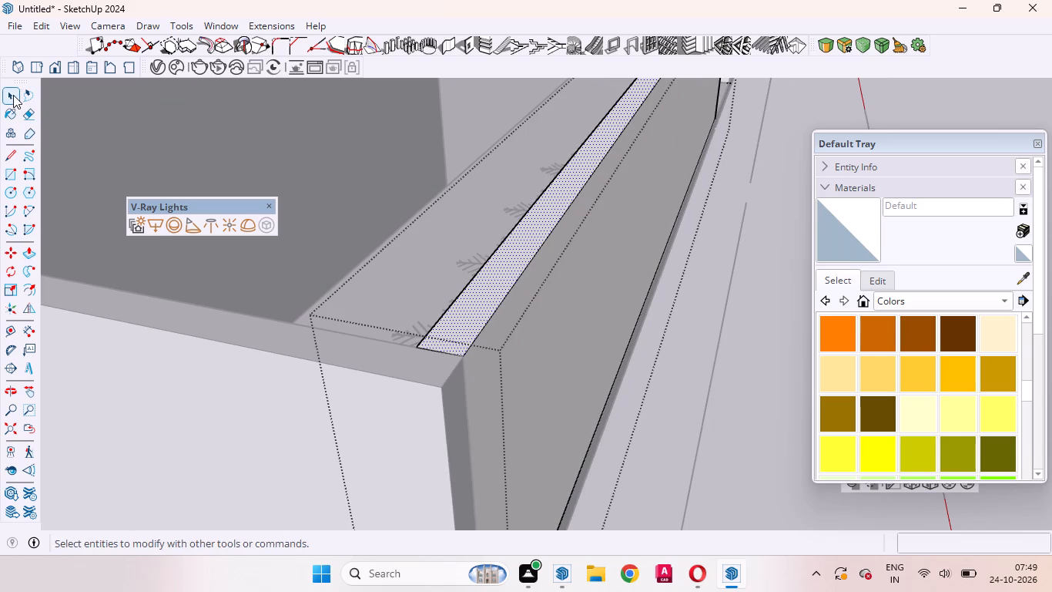
middle_click_drag(627, 212, 431, 312)
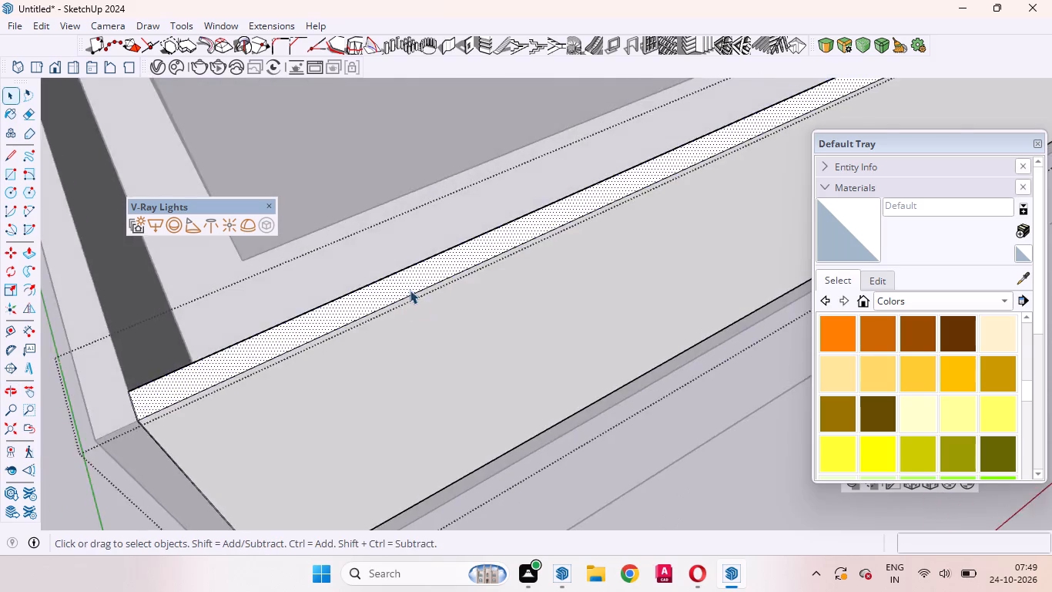
scroll(408, 288, "down", 19)
scroll(714, 115, "up", 6)
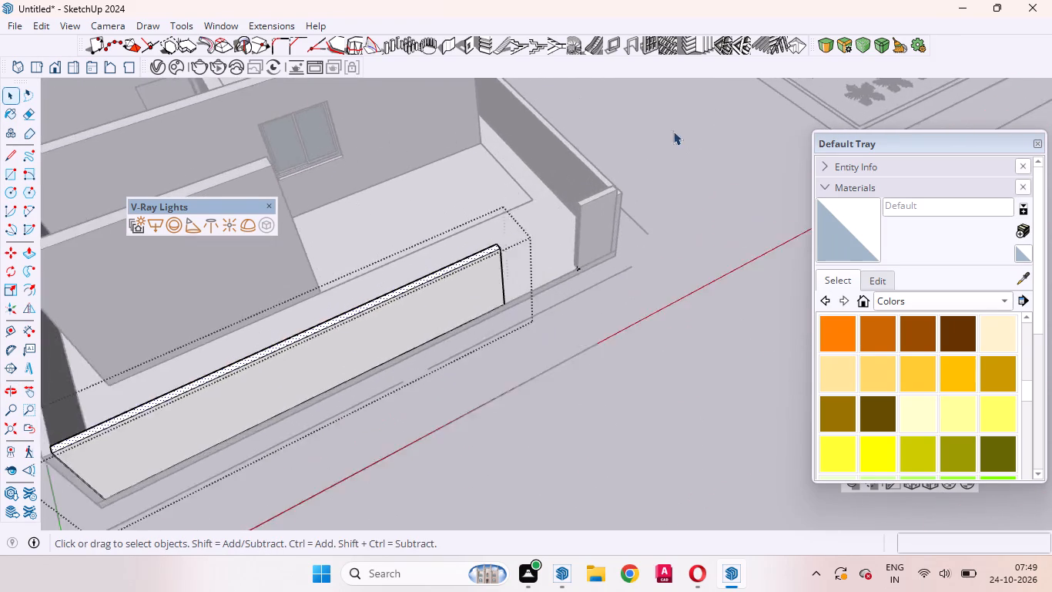
scroll(673, 131, "up", 15)
left_click(506, 161)
triple_click(500, 157)
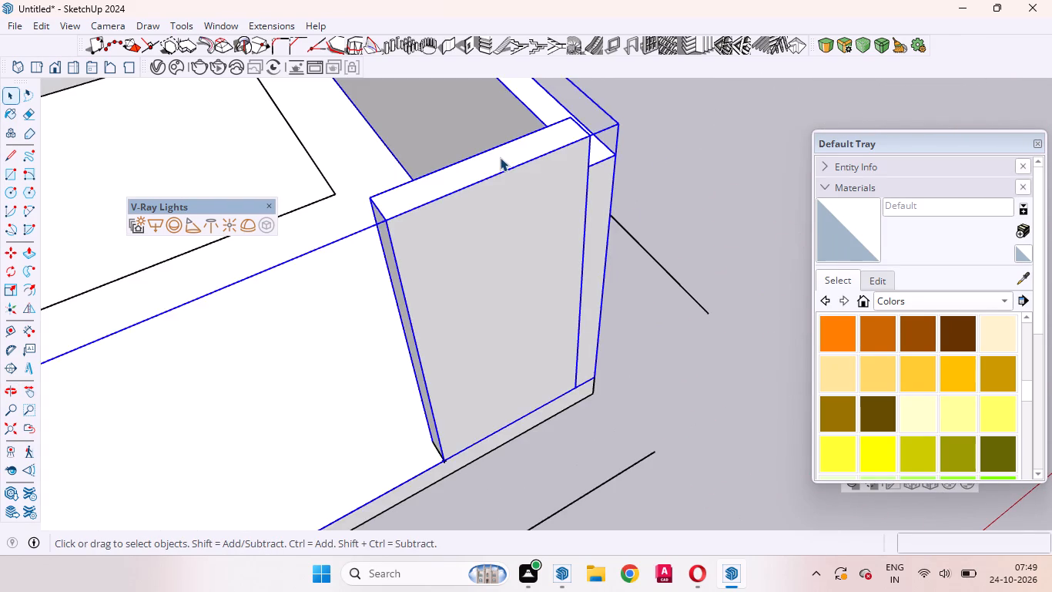
left_click(490, 157)
double_click(495, 168)
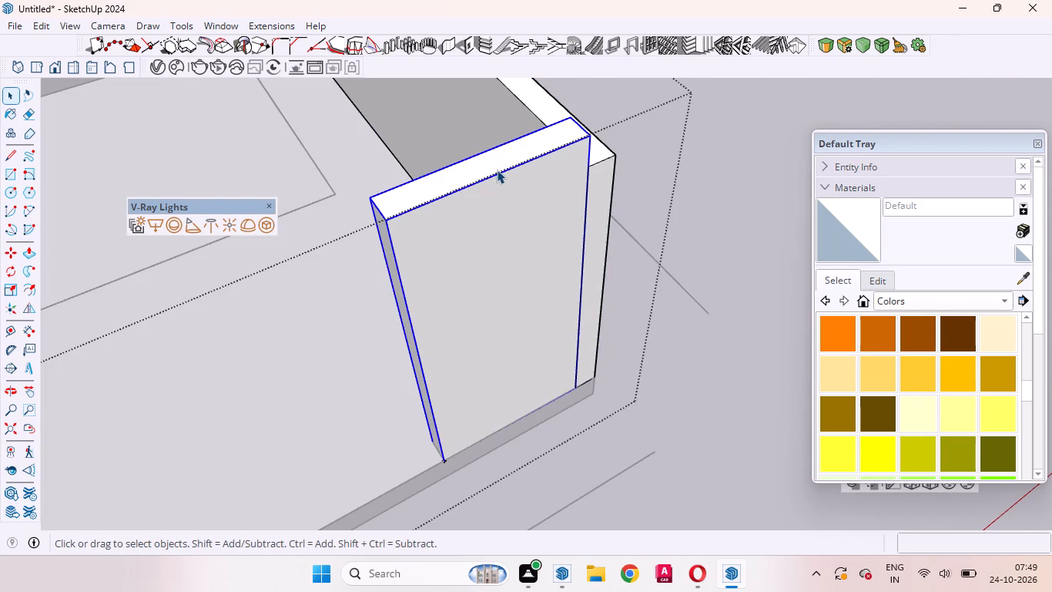
triple_click(490, 170)
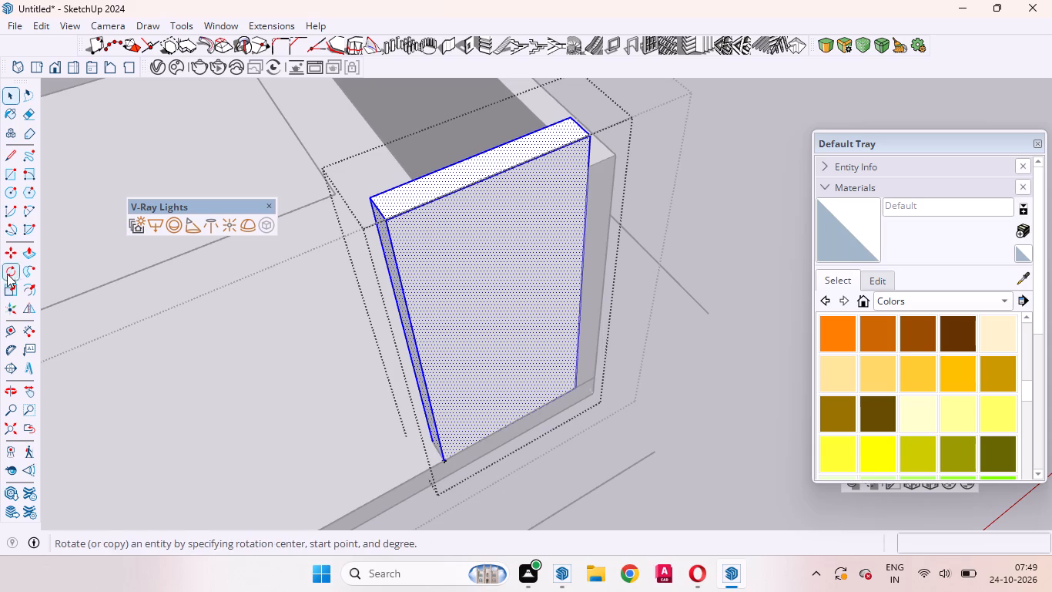
left_click(22, 252)
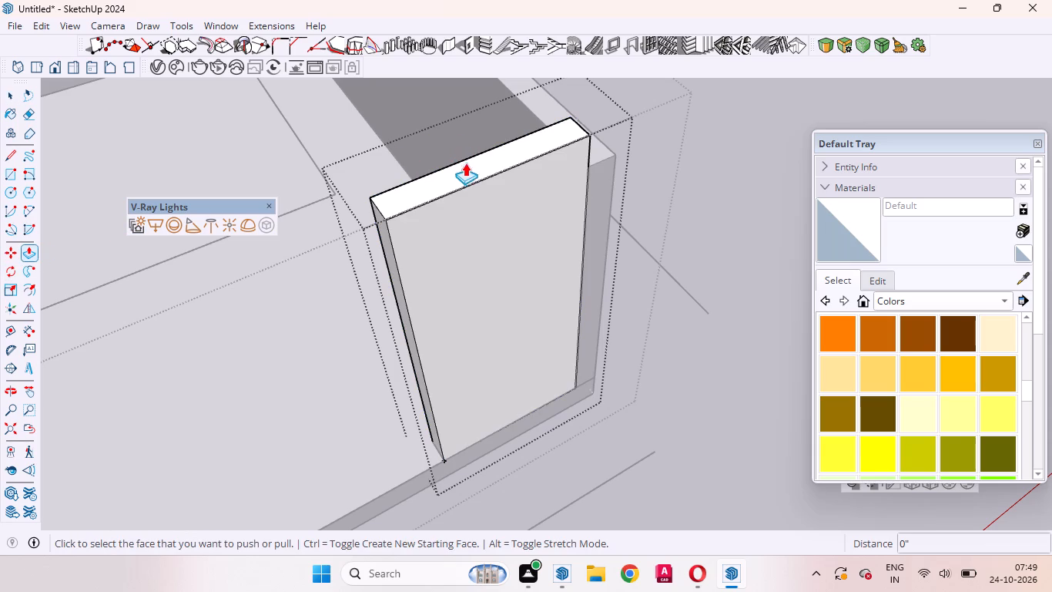
double_click(467, 165)
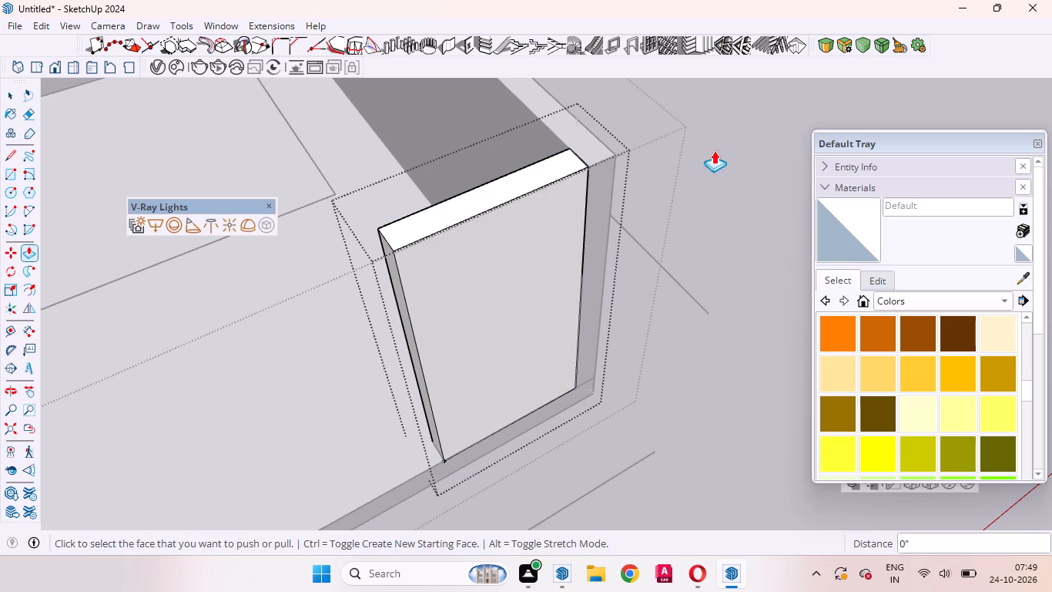
left_click(14, 99)
scroll(556, 170, "down", 3)
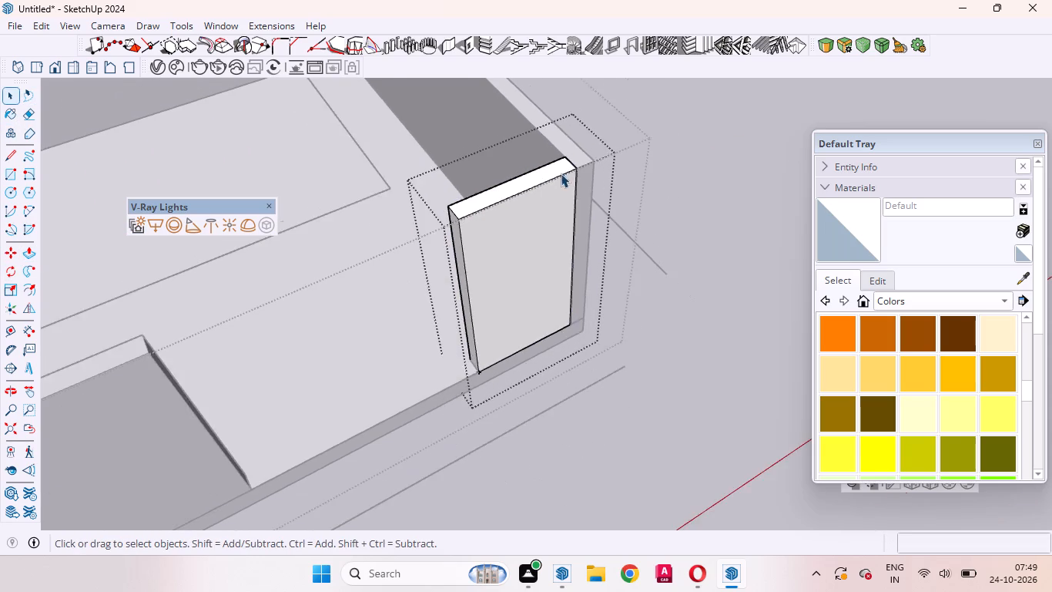
scroll(561, 173, "down", 7)
left_click(619, 338)
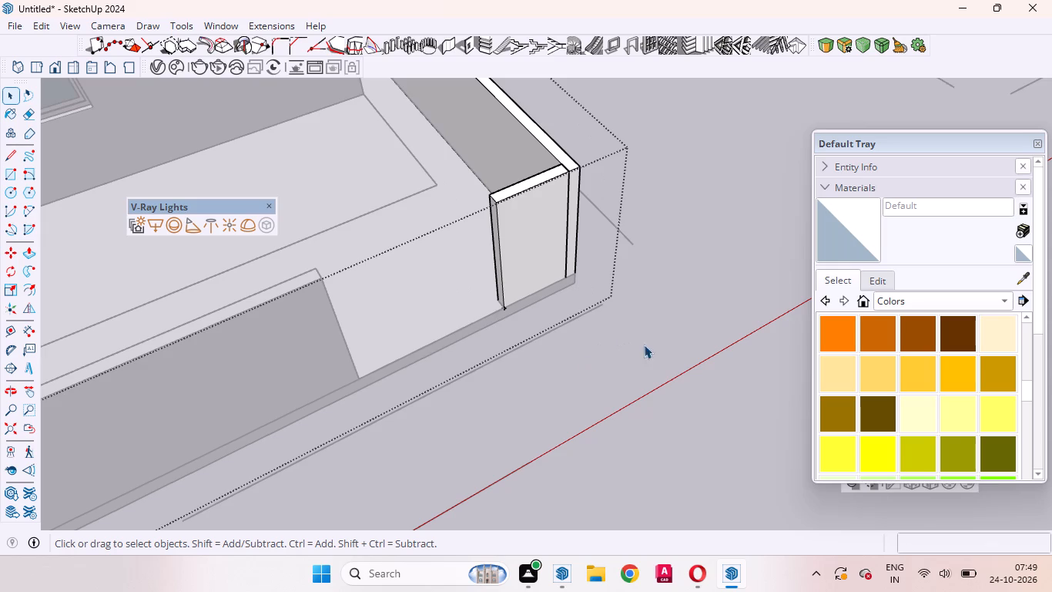
left_click(718, 331)
left_click(702, 321)
Examine the house model from the front, side and above, comparing boundary wall heights and checking the room layout.
middle_click_drag(600, 331, 511, 257)
scroll(501, 240, "down", 3)
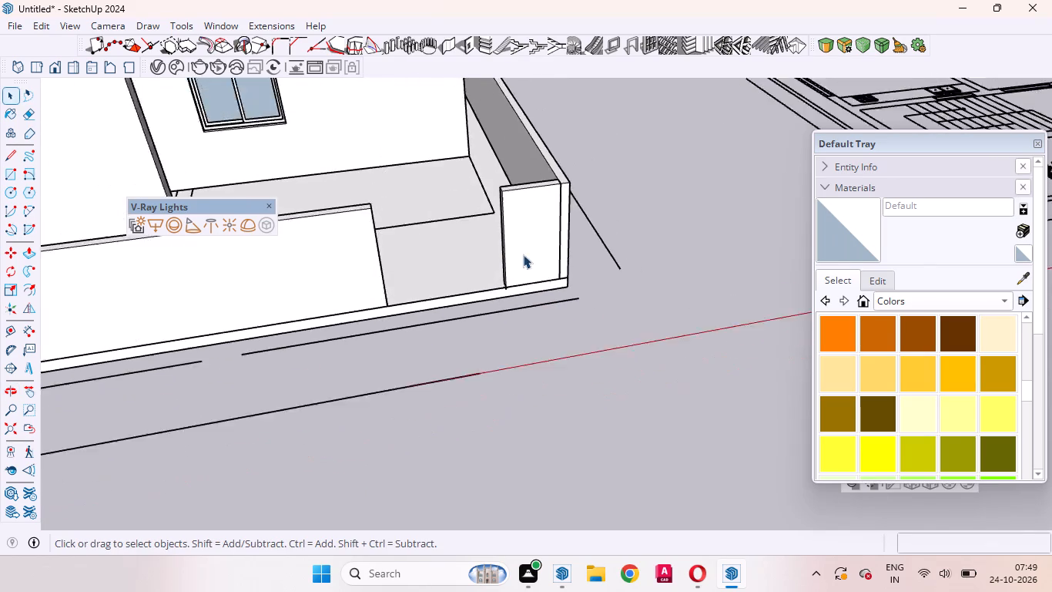
scroll(523, 254, "down", 7)
scroll(583, 301, "down", 4)
middle_click_drag(439, 309, 417, 163)
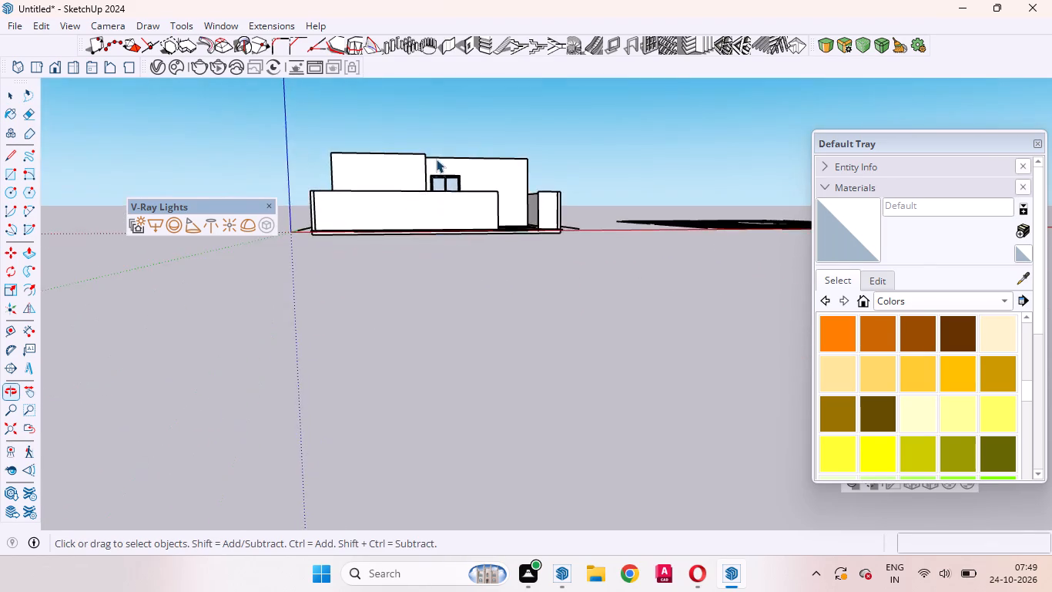
scroll(491, 156, "up", 8)
scroll(491, 185, "down", 4)
middle_click_drag(457, 215, 92, 331)
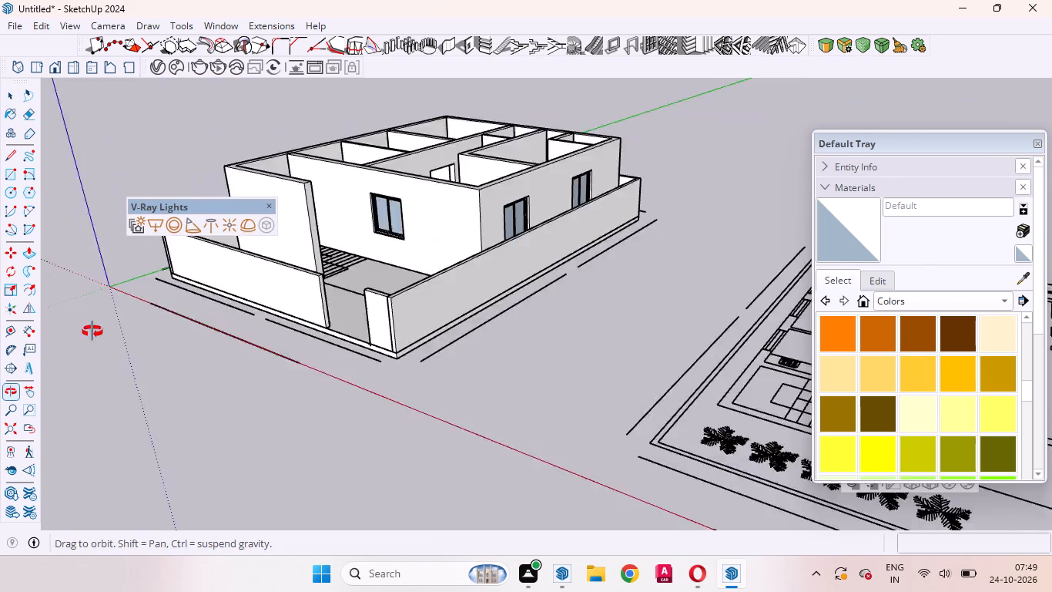
middle_click_drag(92, 331, 62, 333)
scroll(635, 230, "up", 4)
middle_click_drag(580, 220, 404, 220)
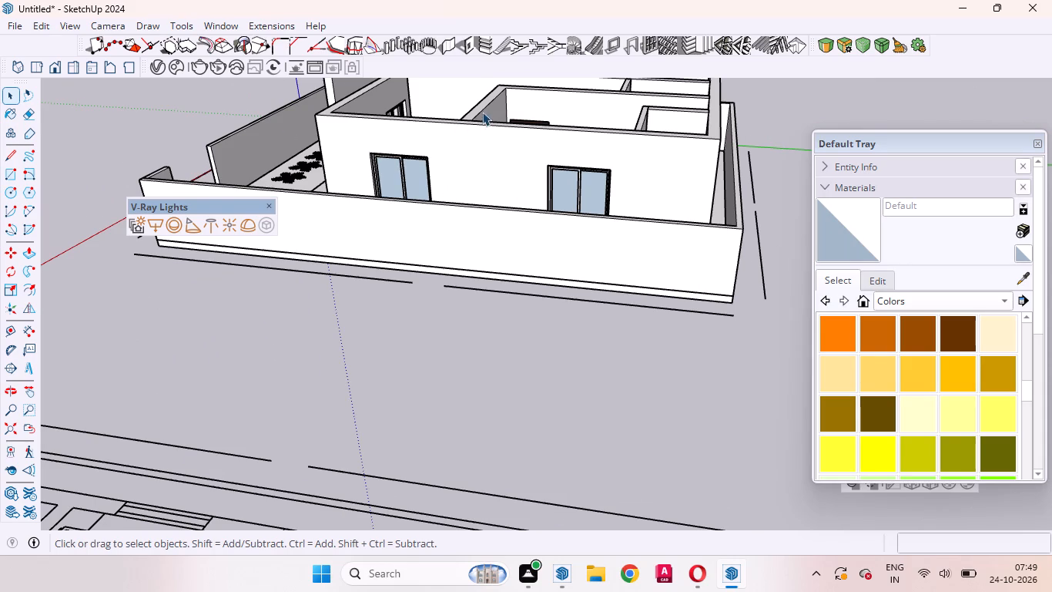
scroll(482, 112, "down", 4)
middle_click_drag(382, 165, 504, 182)
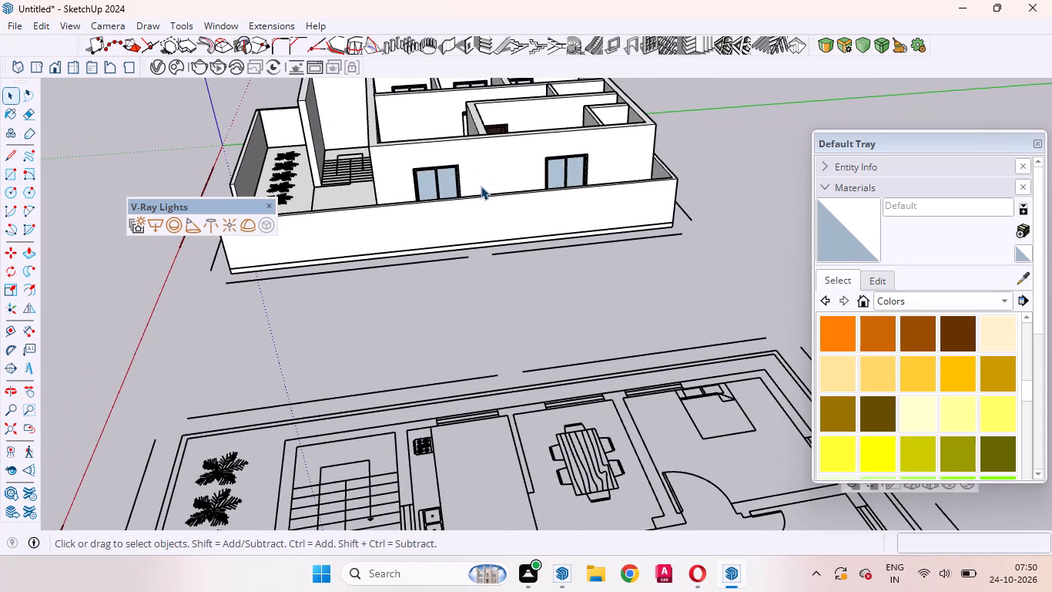
middle_click_drag(527, 224, 571, 228)
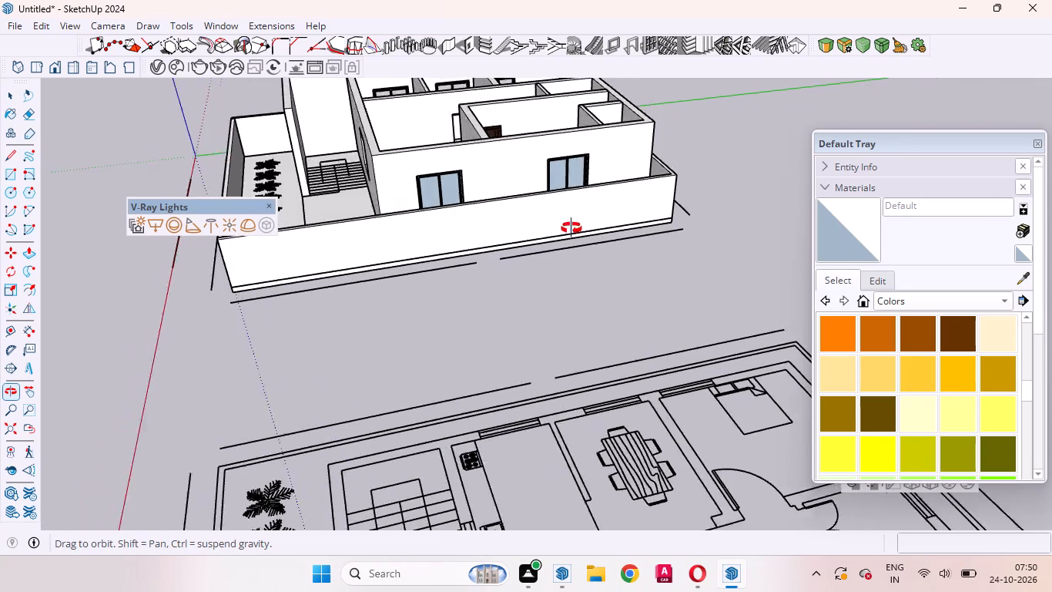
middle_click_drag(571, 228, 883, 351)
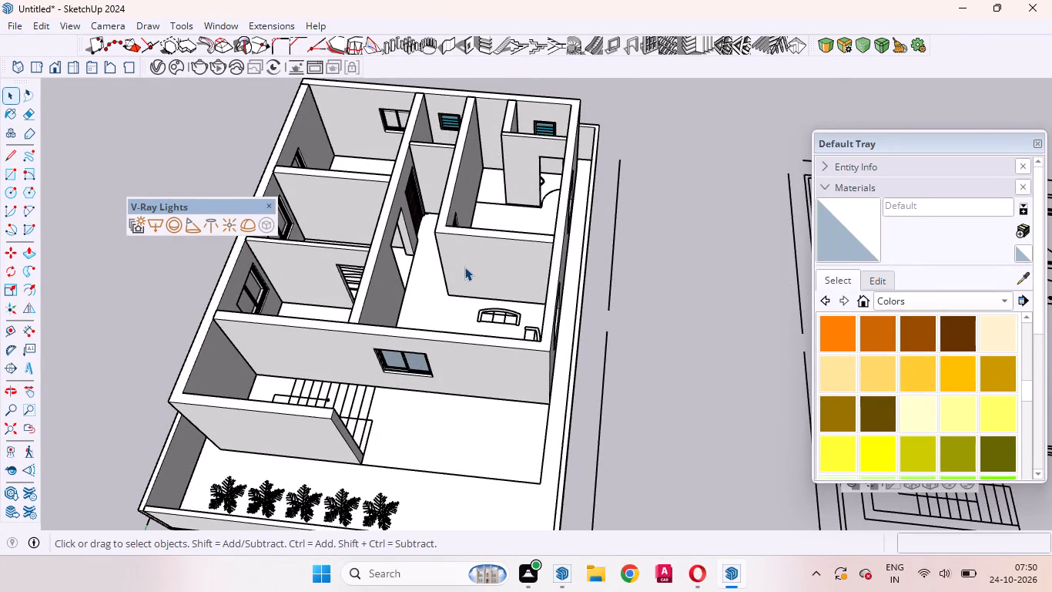
middle_click_drag(465, 267, 535, 261)
scroll(452, 316, "up", 1)
middle_click_drag(452, 316, 497, 242)
middle_click_drag(494, 303, 472, 180)
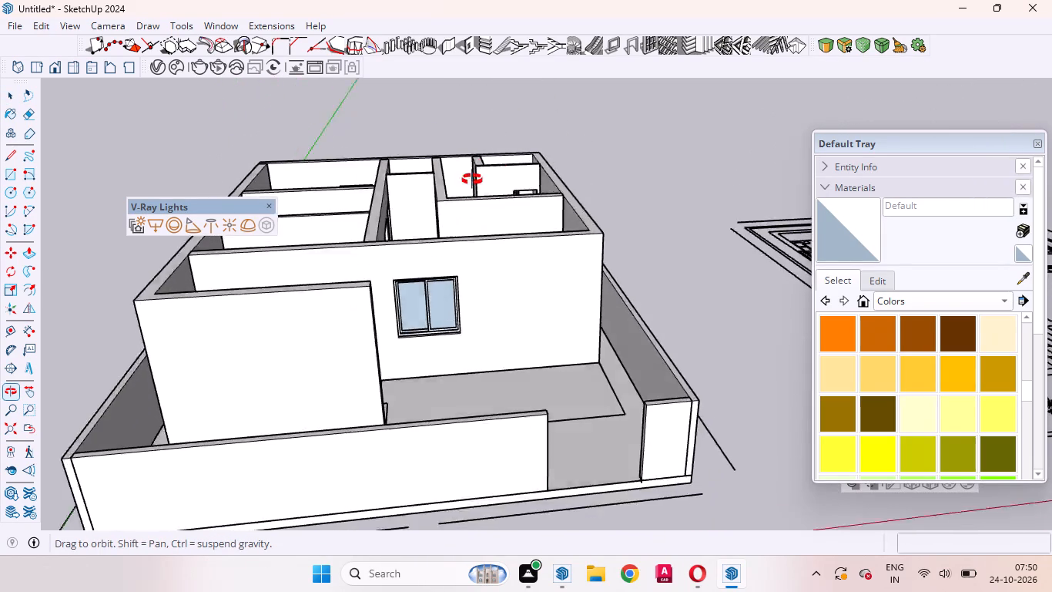
middle_click_drag(472, 180, 556, 131)
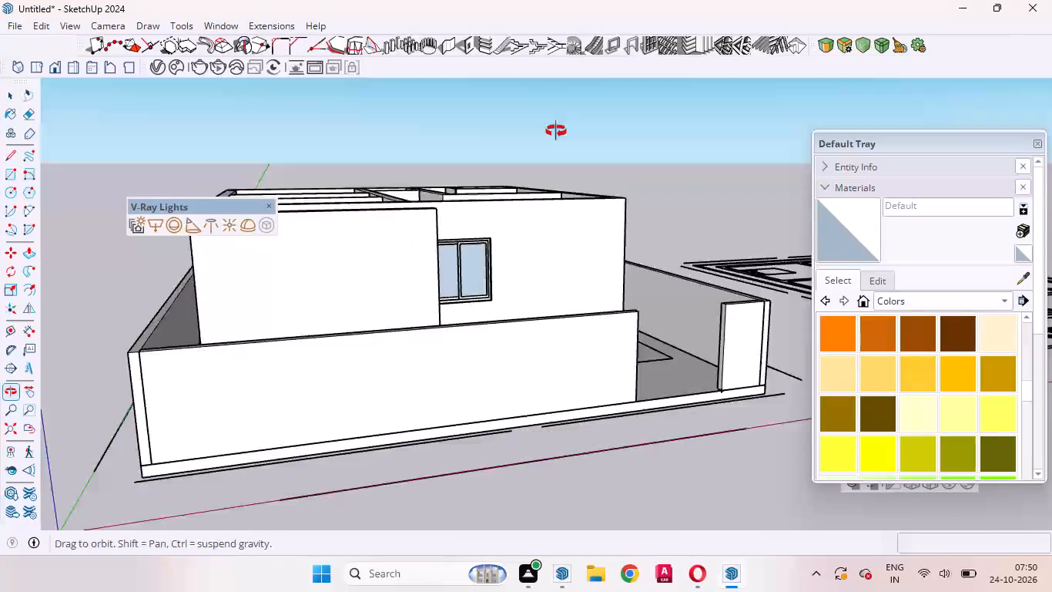
middle_click_drag(556, 131, 486, 388)
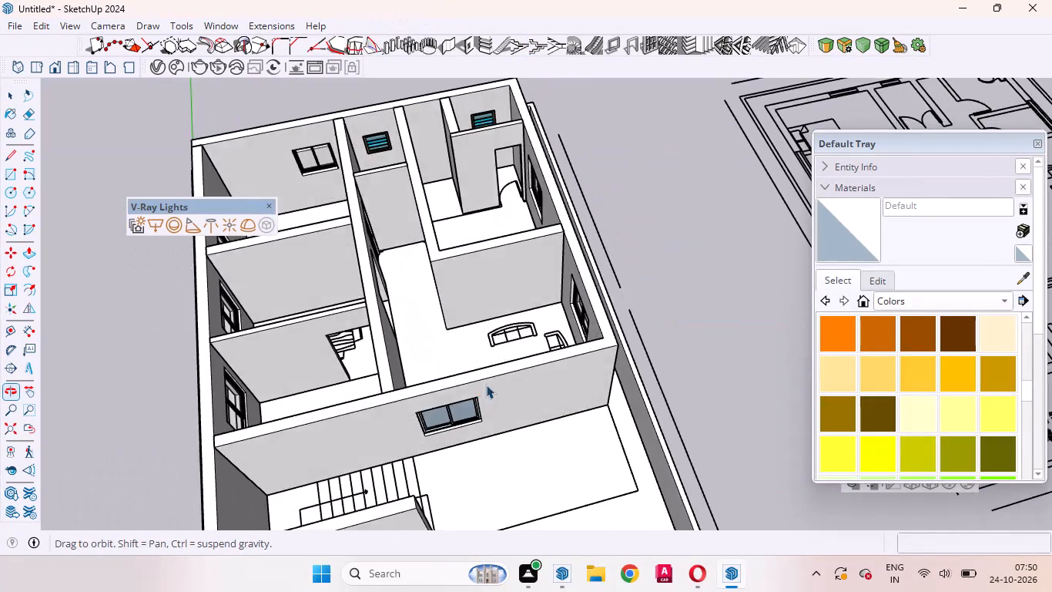
scroll(556, 283, "down", 7)
middle_click_drag(513, 347, 411, 438)
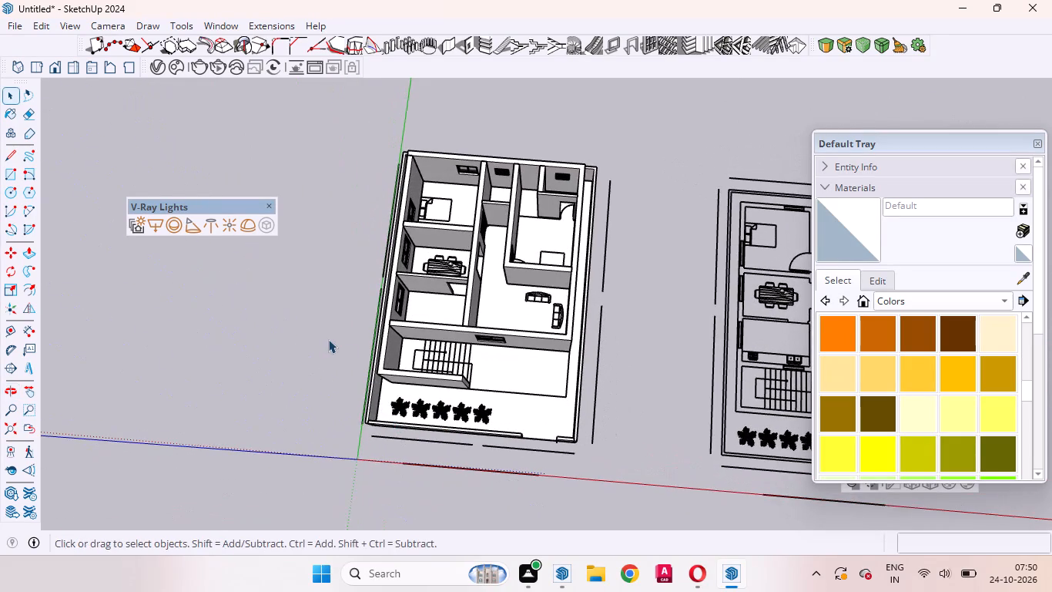
left_click(310, 326)
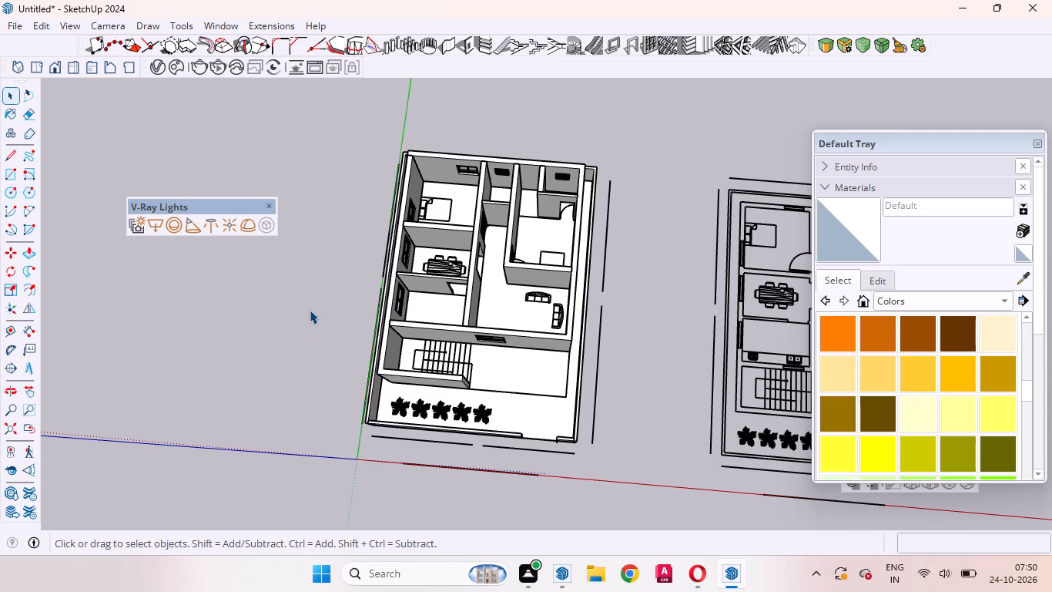
scroll(505, 142, "down", 2)
scroll(514, 156, "up", 1)
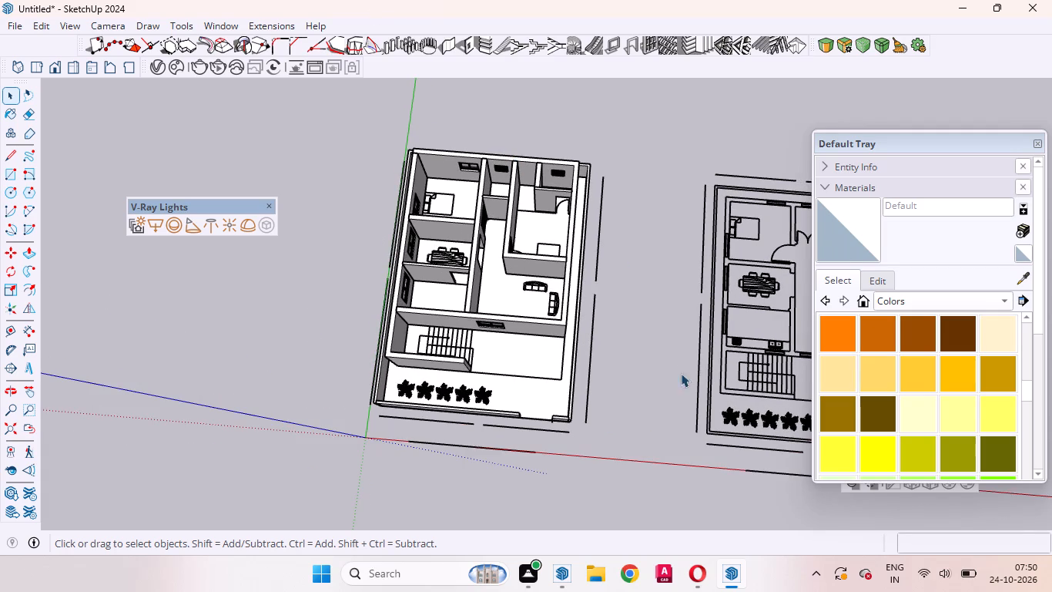
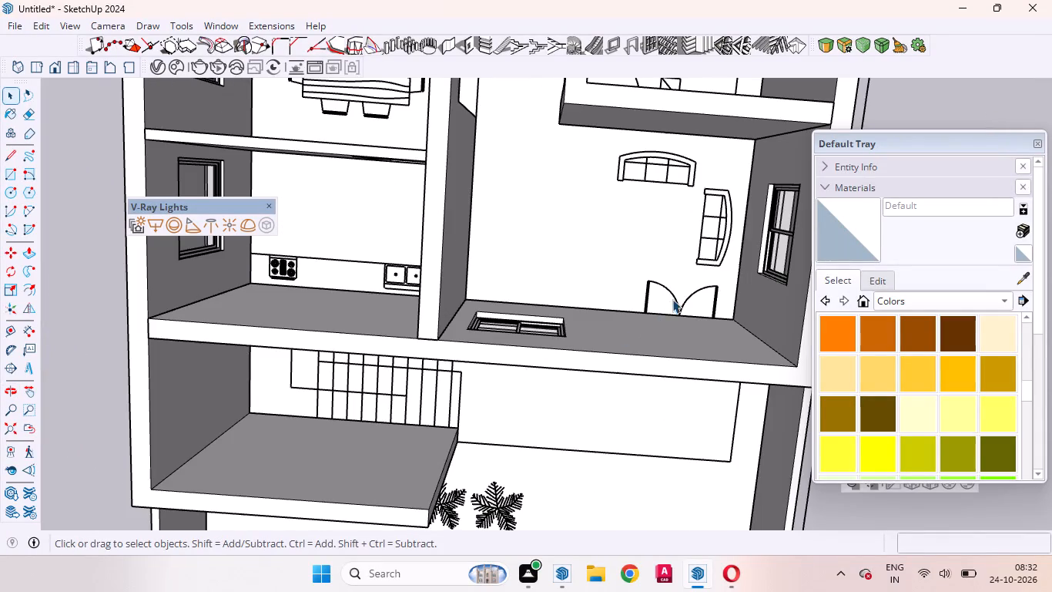
Measure the width of the double-door symbol on the floor plan at the living room's front wall.
scroll(665, 299, "down", 3)
scroll(696, 299, "up", 7)
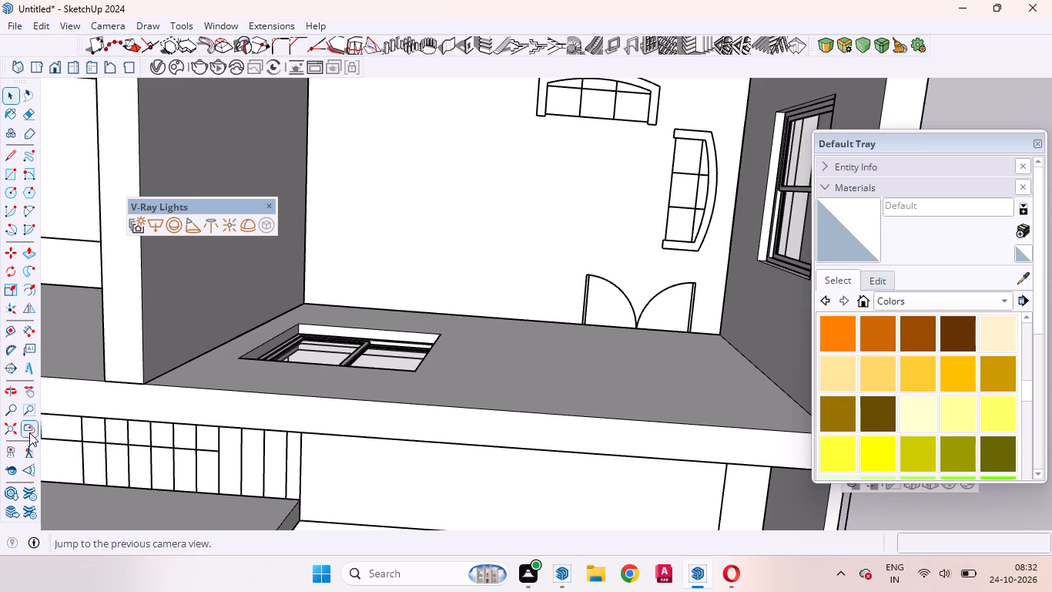
left_click(33, 328)
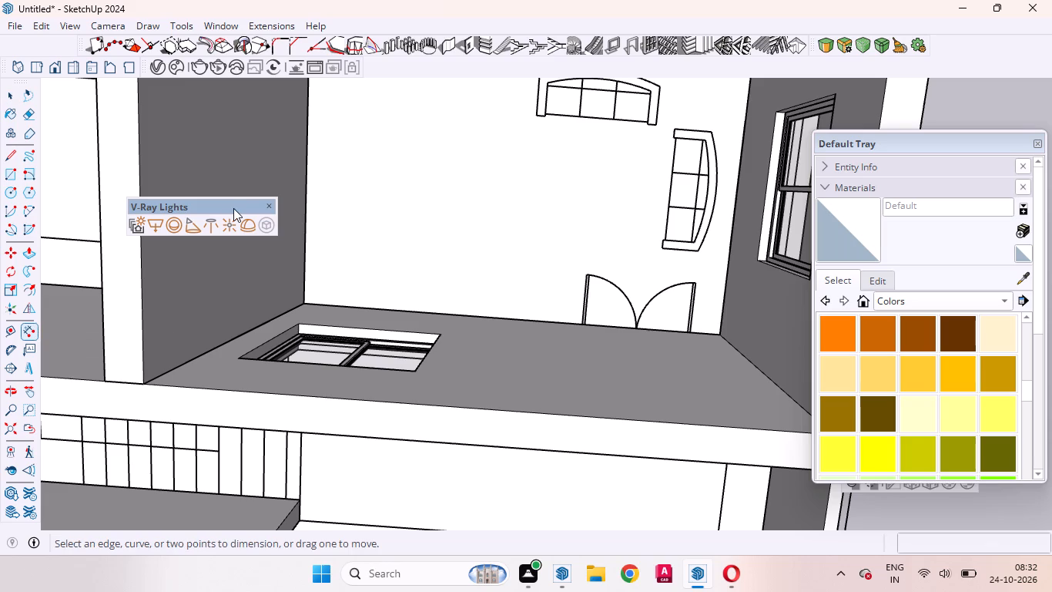
left_click(585, 322)
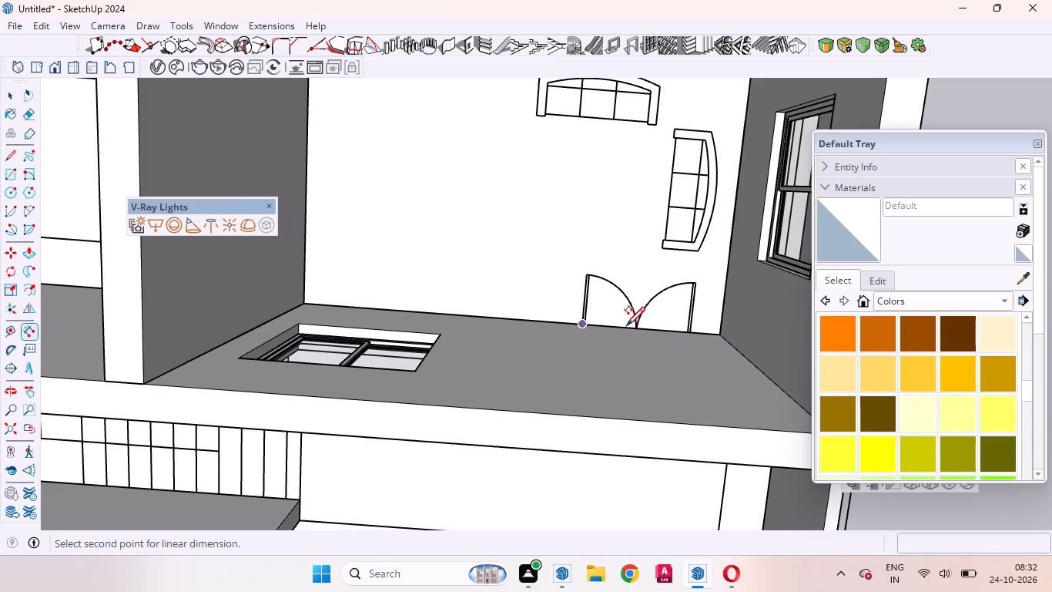
left_click(695, 329)
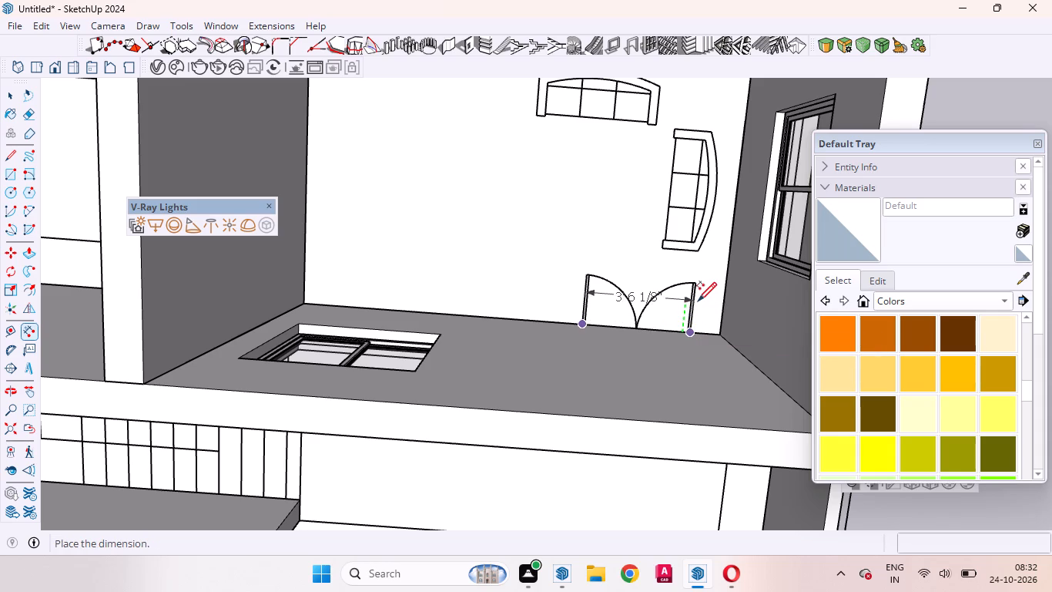
key("space")
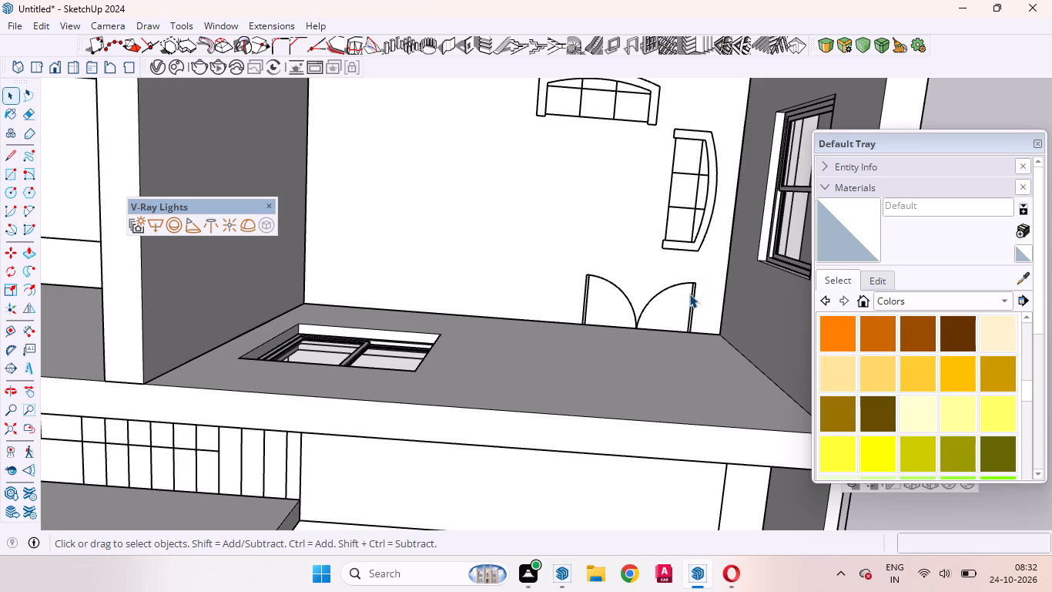
Set up a Create Wall Opening with width 3'6 and height 7' for the living room's double door.
left_click(468, 48)
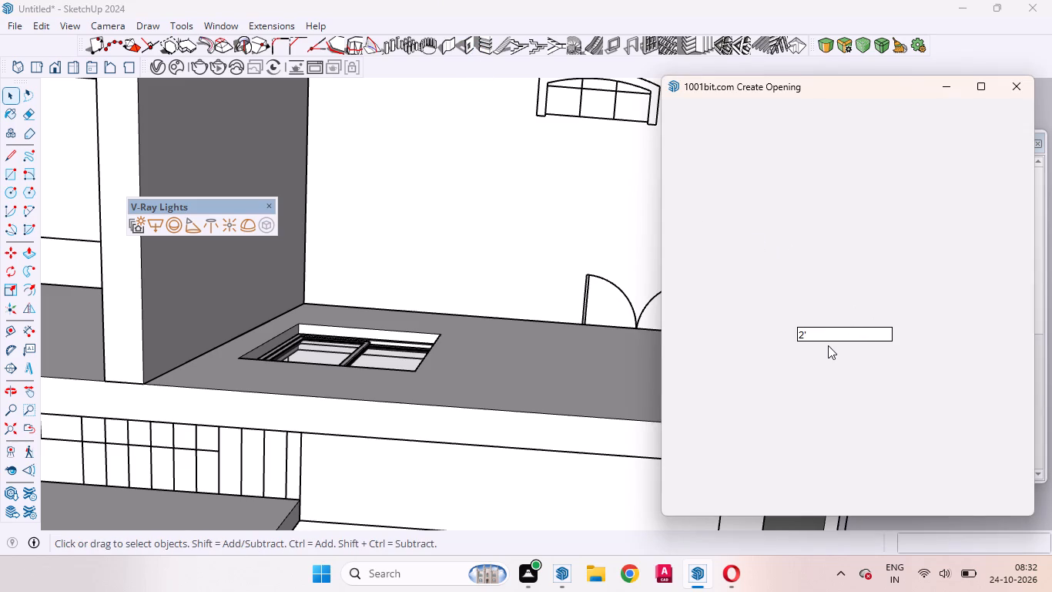
left_click(1003, 80)
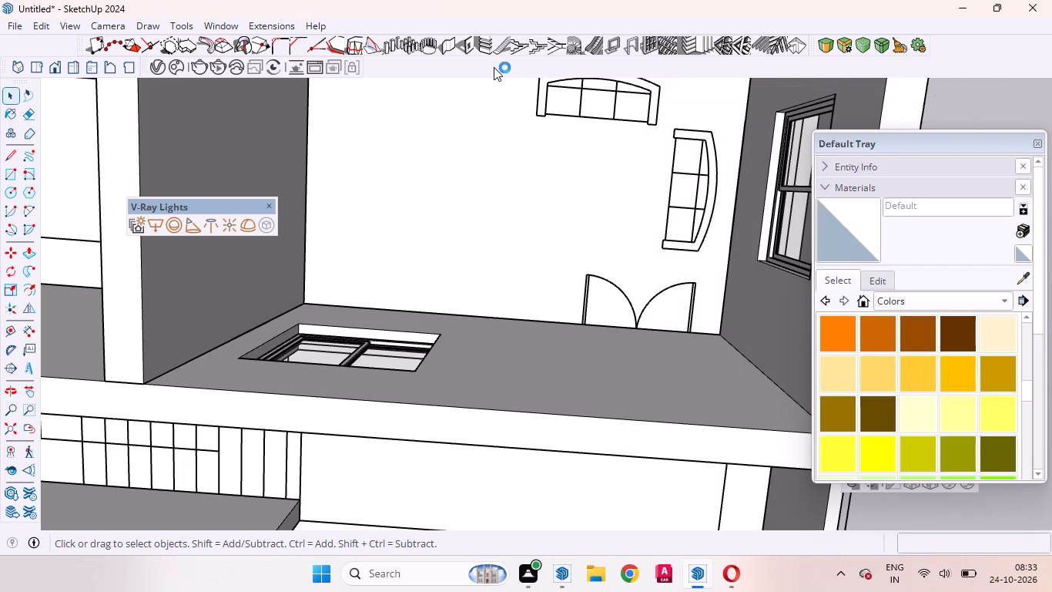
left_click(467, 50)
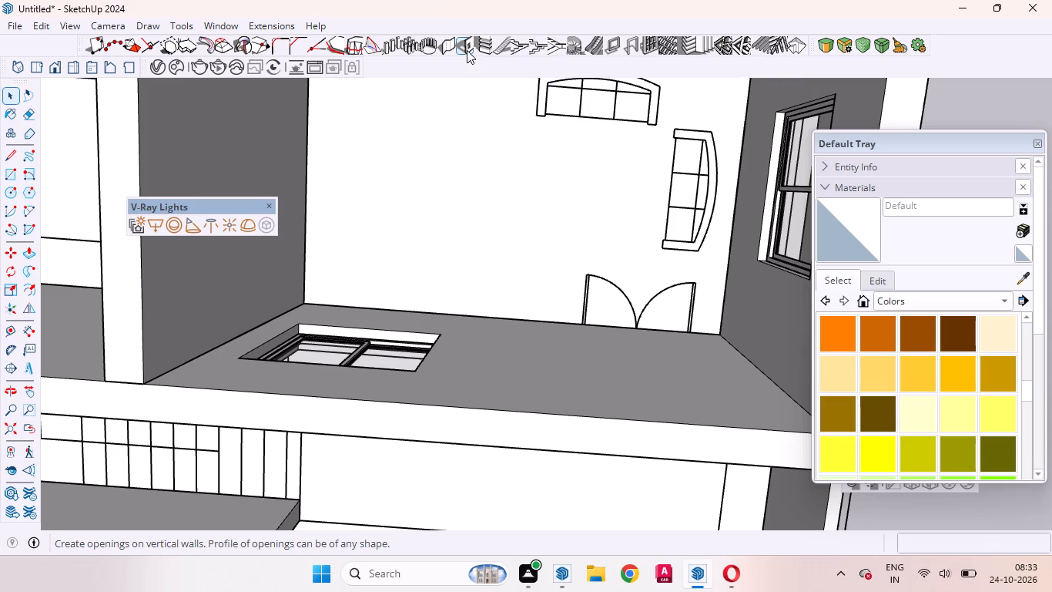
right_click(467, 50)
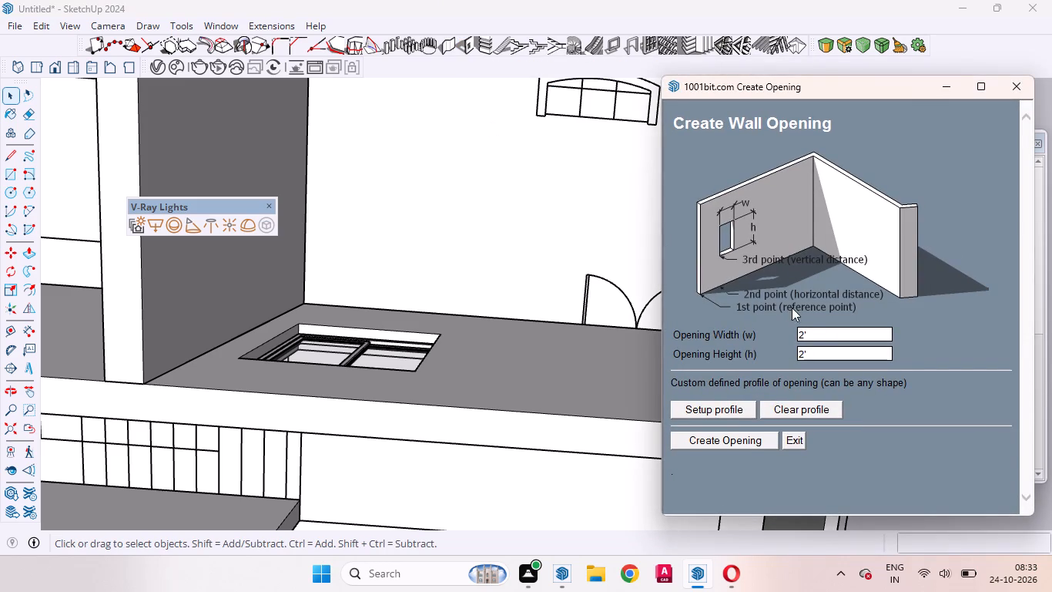
left_click(817, 336)
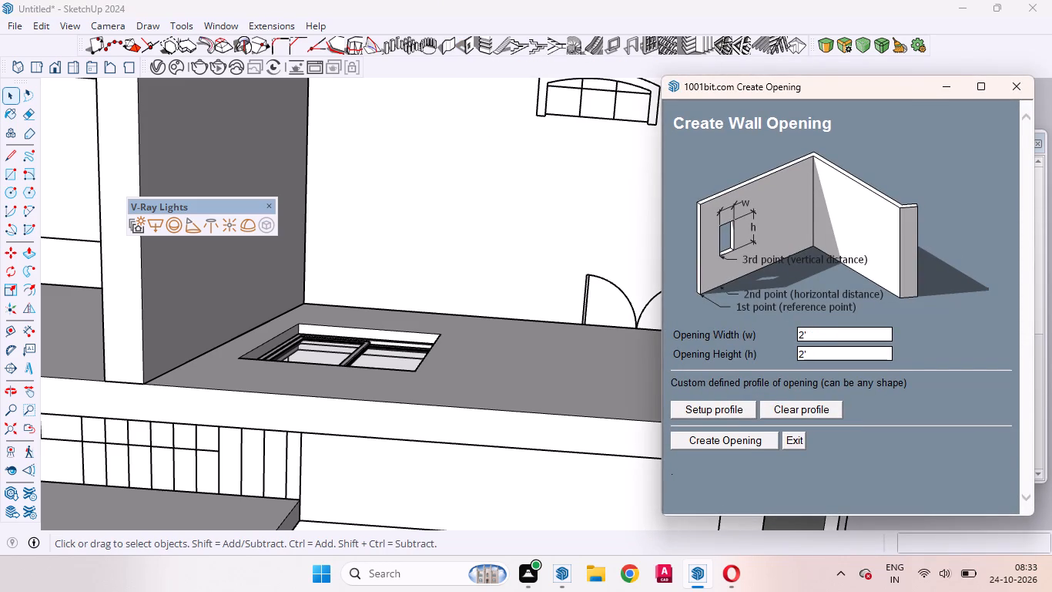
left_click(809, 336)
double_click(809, 336)
key("3")
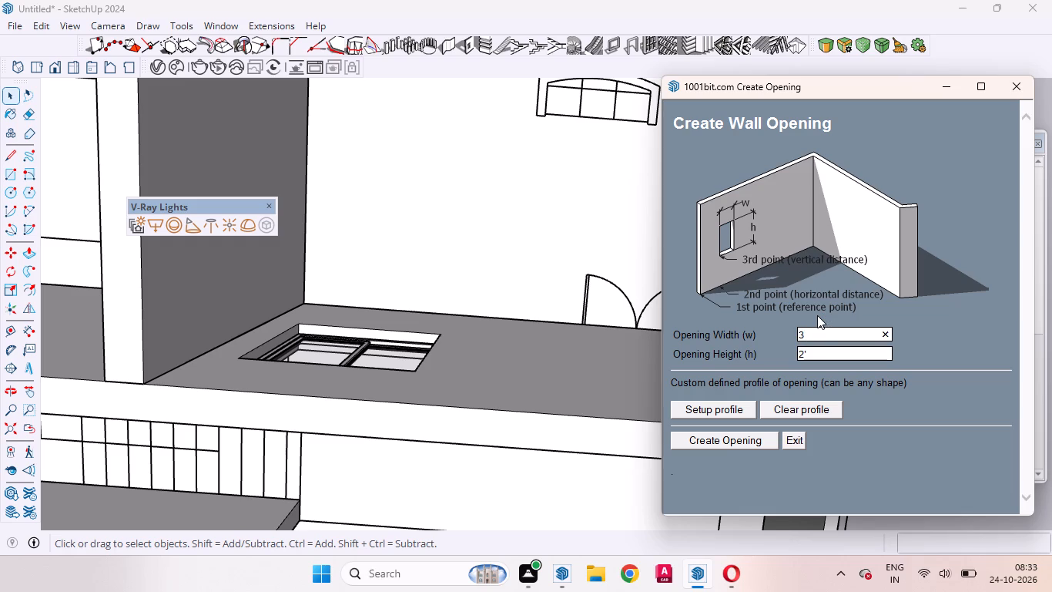
key("apostrophe")
key("6")
left_click(815, 353)
key("6")
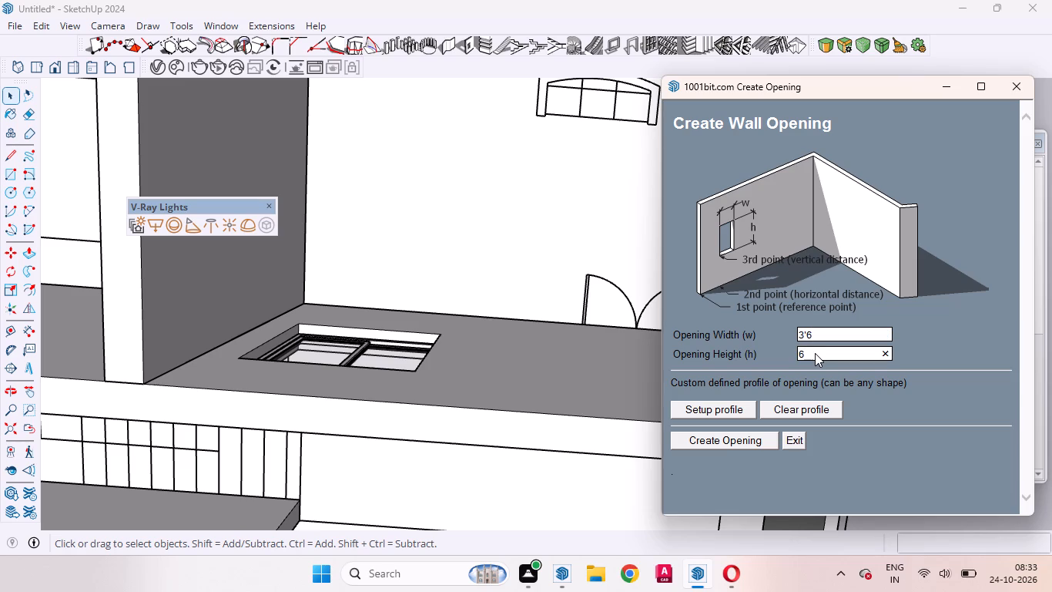
key("BackSpace")
key("7")
key("apostrophe")
left_click(754, 438)
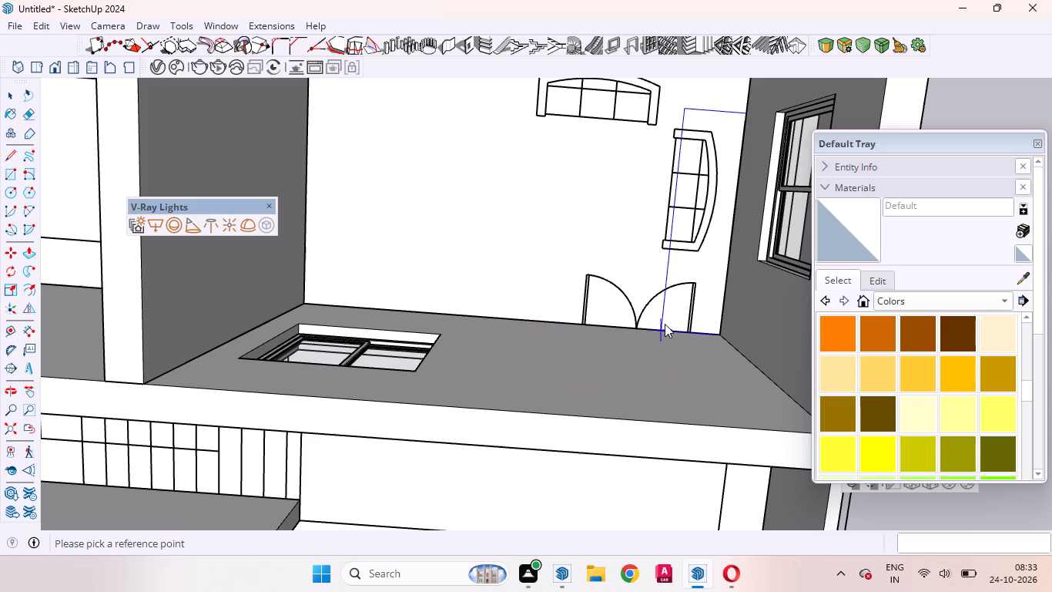
Cut the opening through the living room's front wall, starting at the double-door symbol's end nearest the room corner.
middle_click_drag(627, 359, 661, 344)
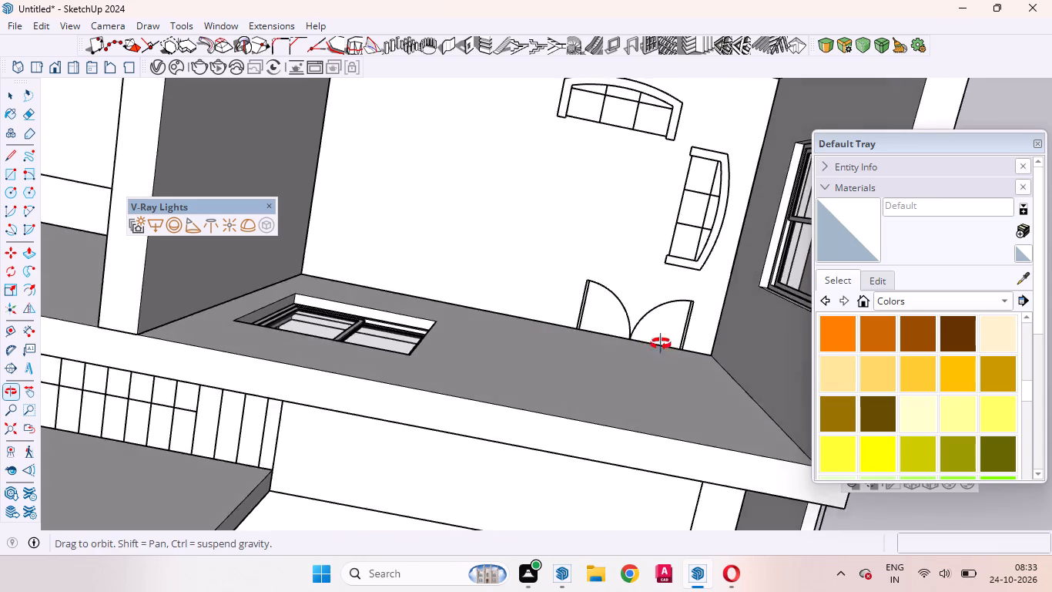
middle_click_drag(661, 344, 45, 355)
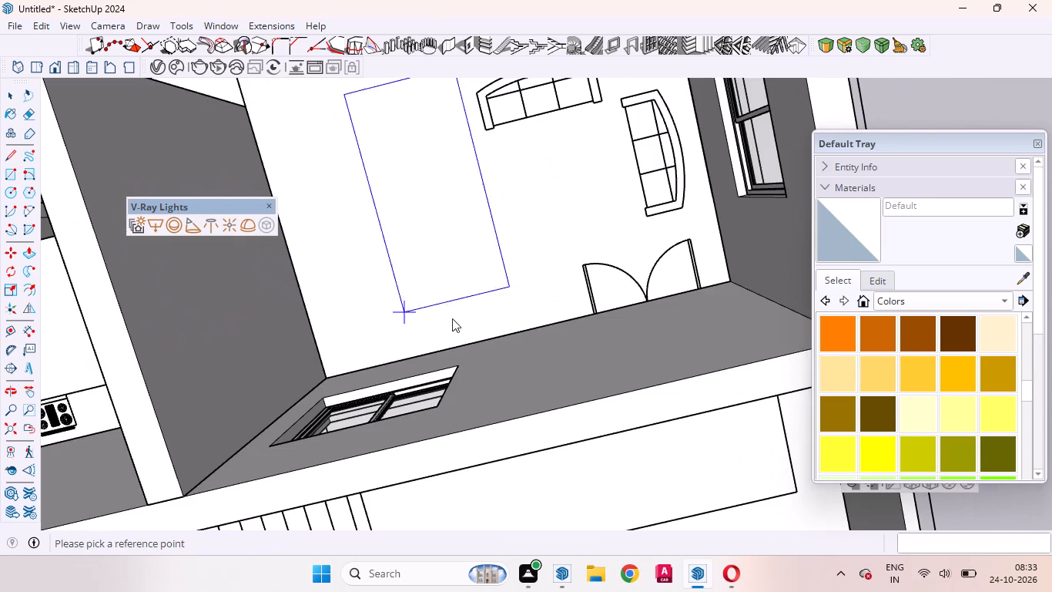
middle_click_drag(458, 320, 1051, 23)
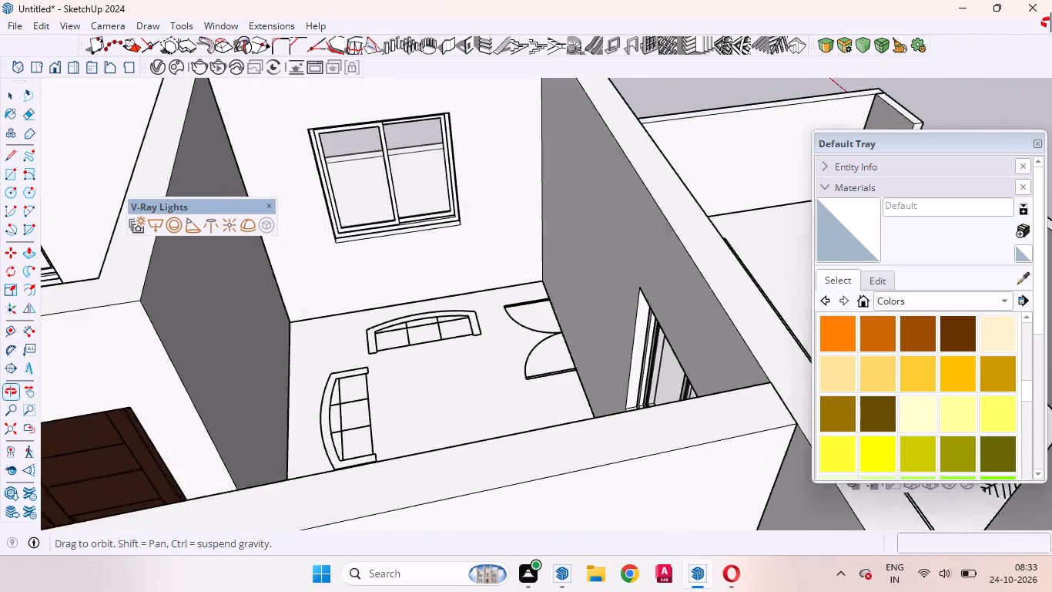
middle_click_drag(1051, 23, 1051, 18)
middle_click_drag(583, 240, 762, 272)
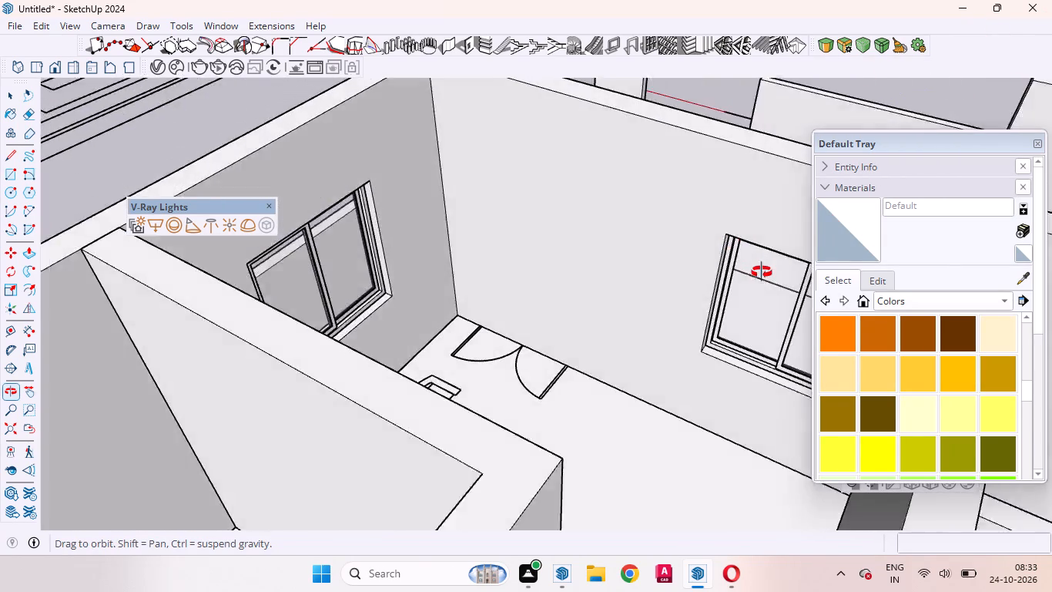
middle_click_drag(762, 272, 790, 323)
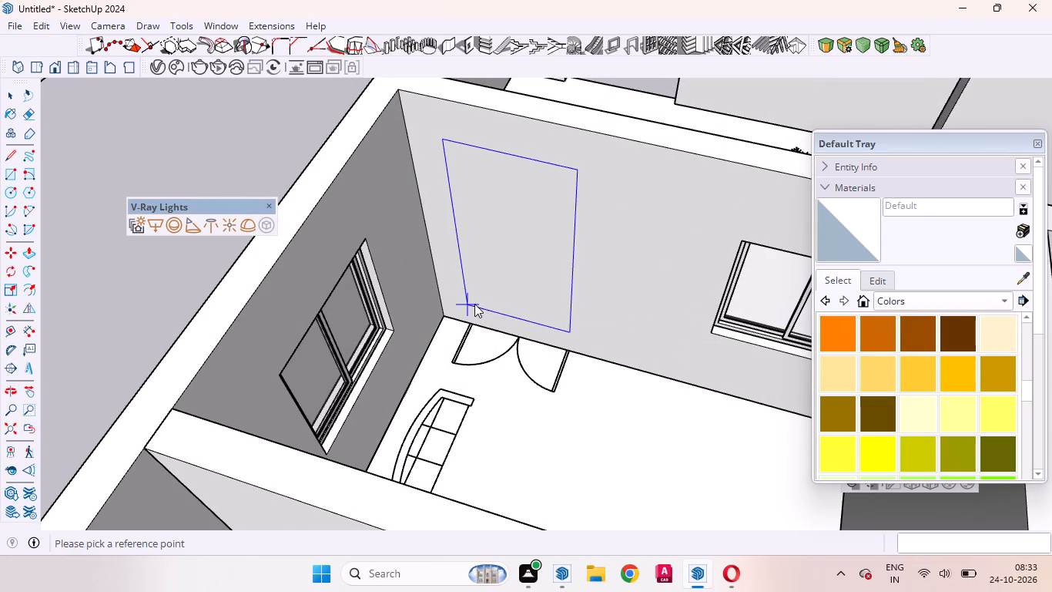
scroll(479, 310, "up", 11)
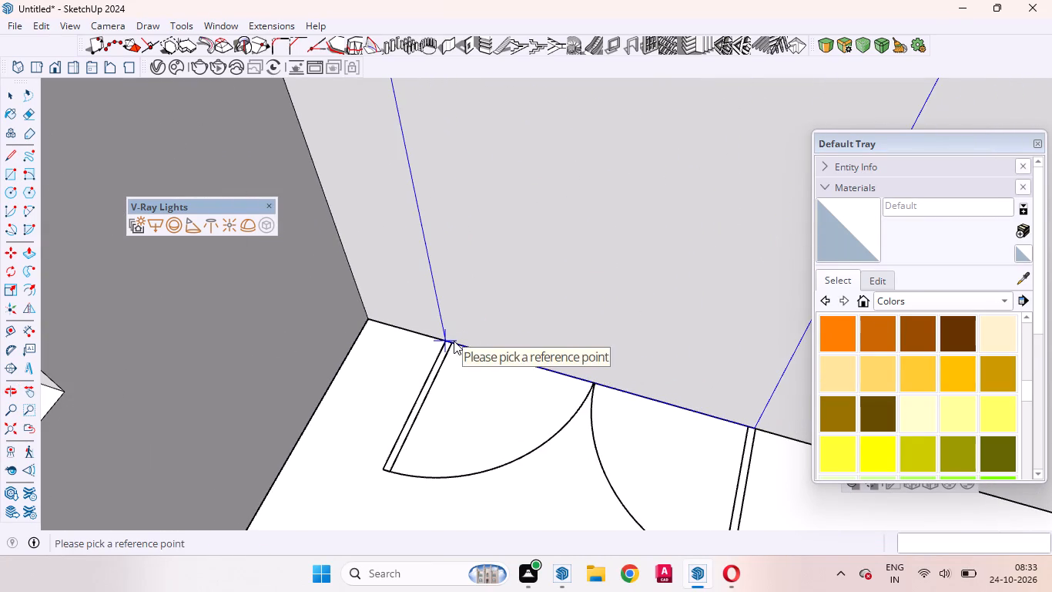
left_click(447, 341)
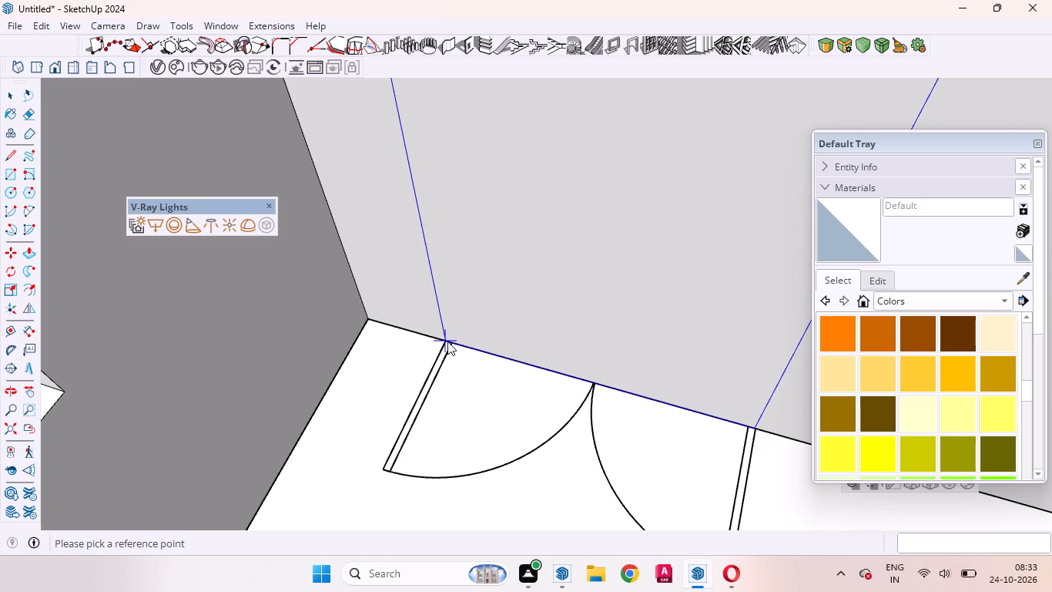
left_click(447, 341)
scroll(481, 318, "down", 10)
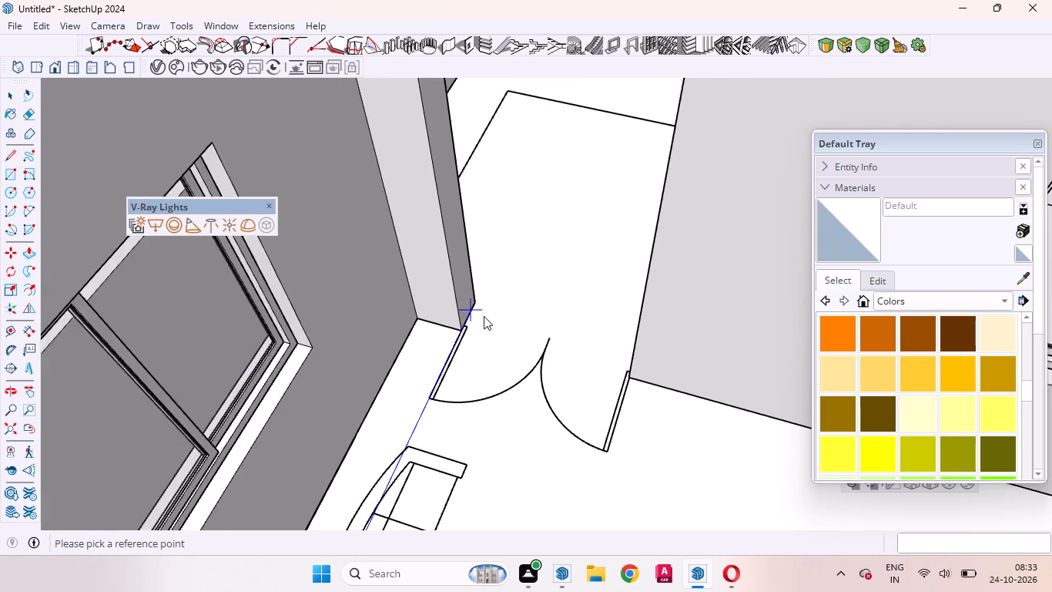
scroll(484, 316, "down", 5)
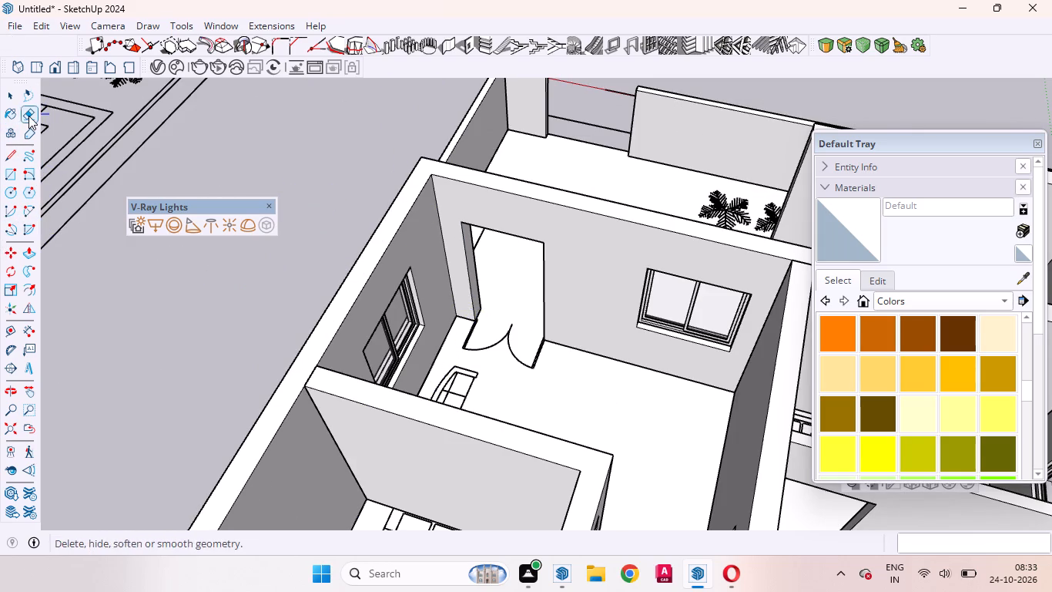
left_click(12, 99)
Examine the new entrance door opening from inside the house and from the front yard.
scroll(325, 153, "down", 4)
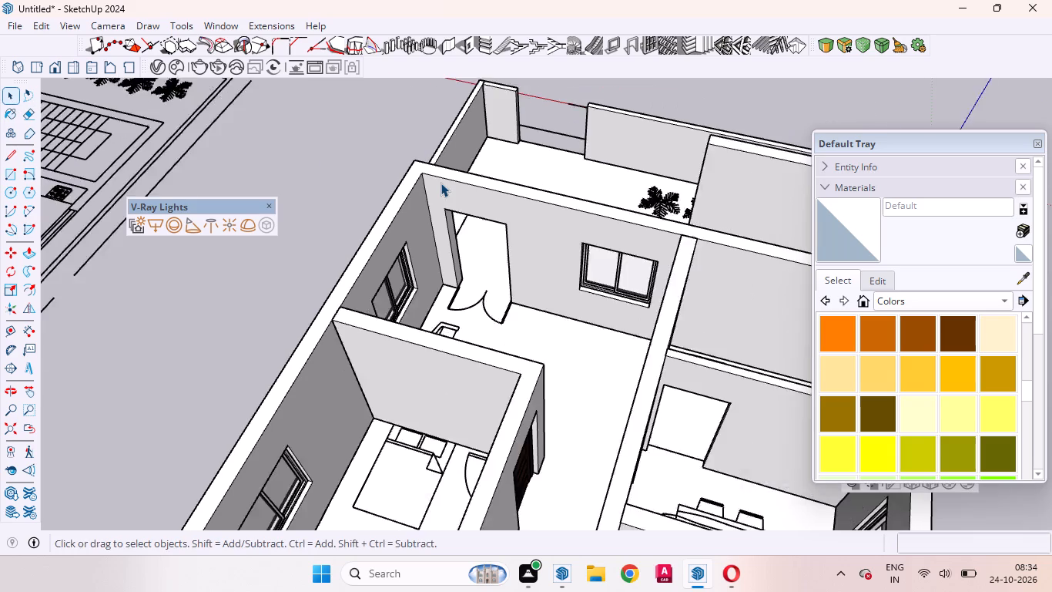
scroll(441, 183, "down", 6)
middle_click_drag(512, 261, 772, 288)
scroll(229, 244, "up", 4)
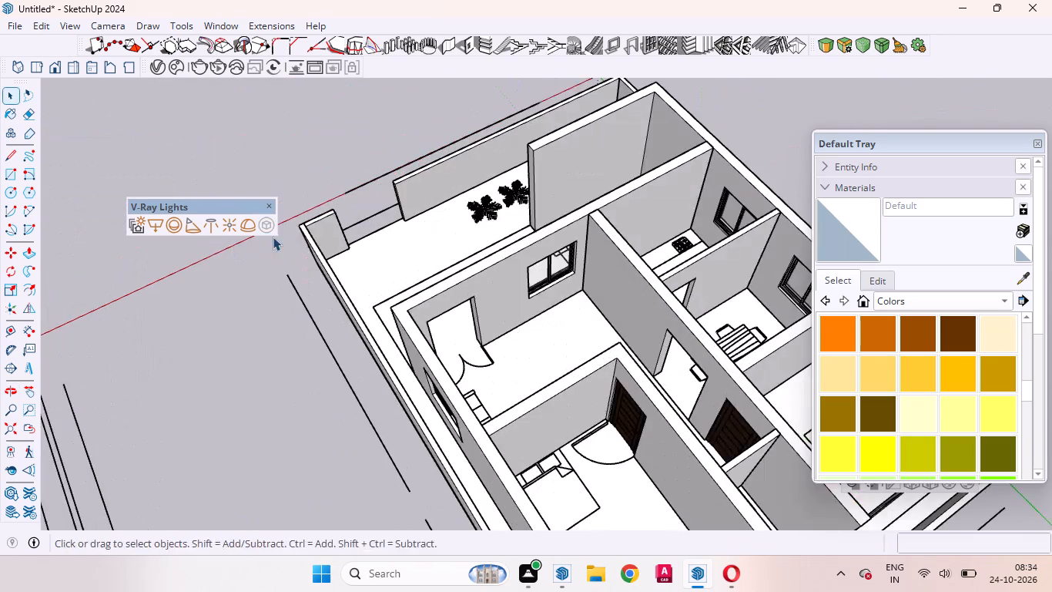
middle_click_drag(286, 246, 767, 235)
scroll(659, 162, "down", 5)
scroll(420, 232, "down", 4)
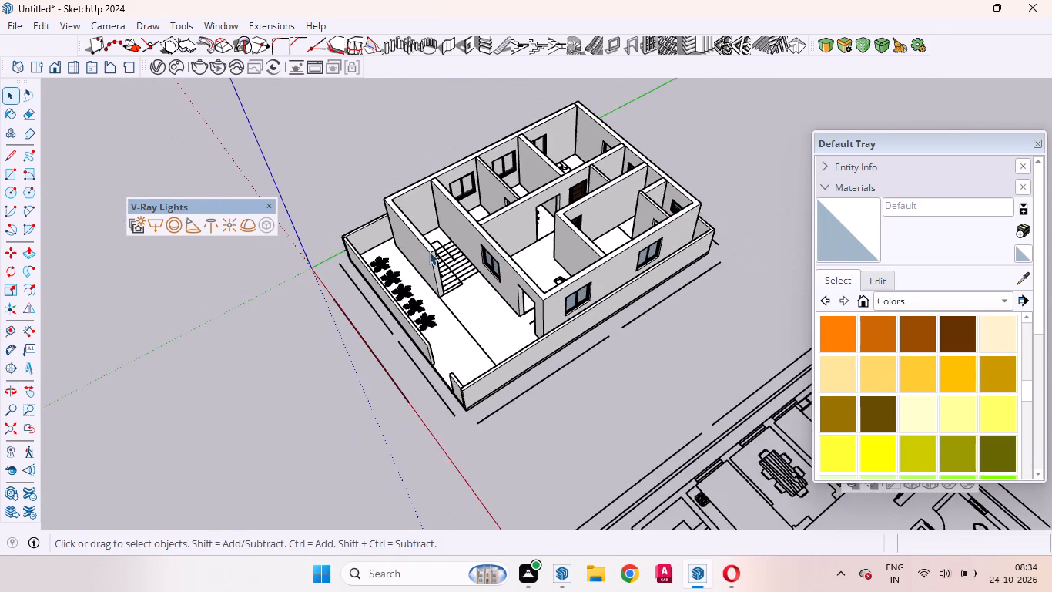
scroll(441, 304, "up", 4)
middle_click_drag(441, 307, 493, 231)
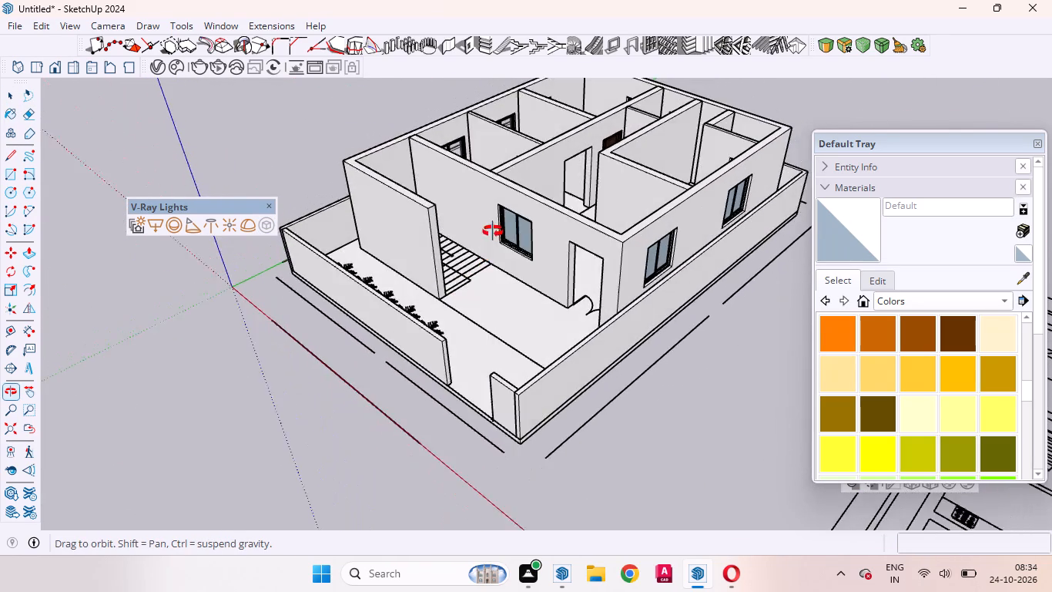
middle_click_drag(493, 231, 585, 238)
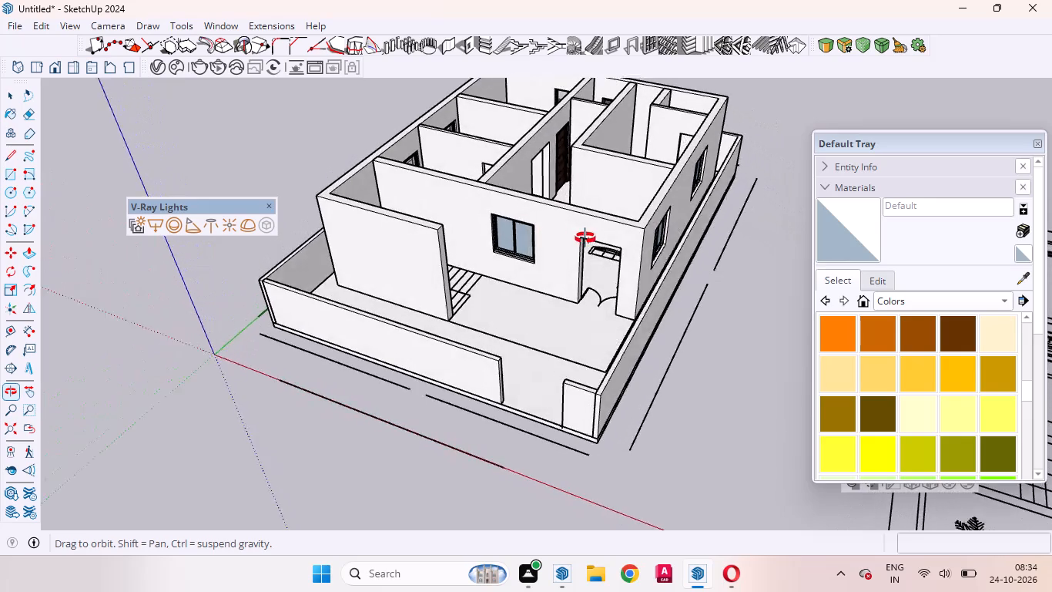
middle_click_drag(585, 238, 624, 294)
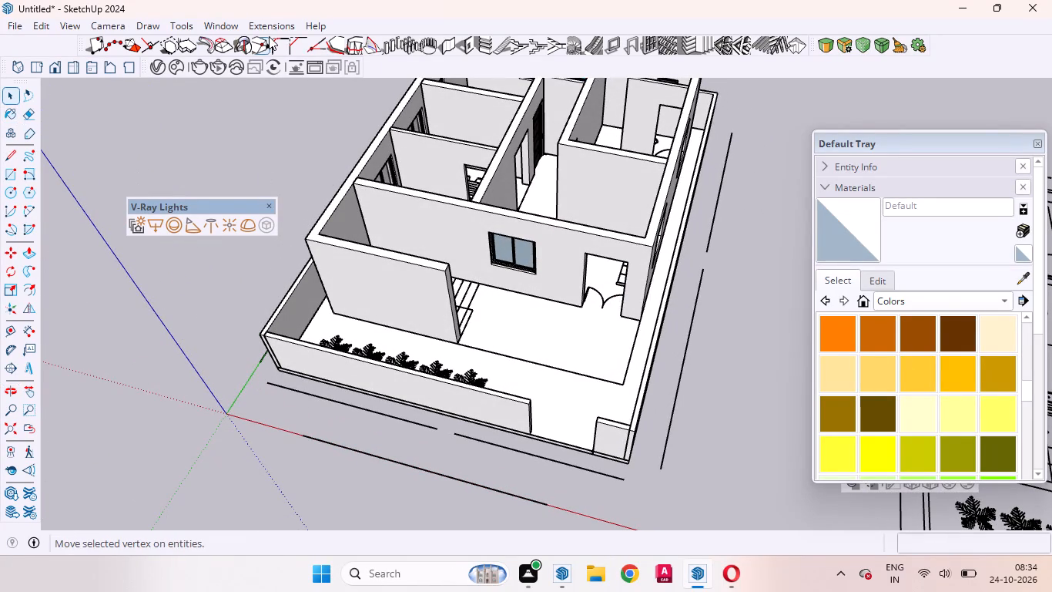
scroll(269, 36, "down", 1)
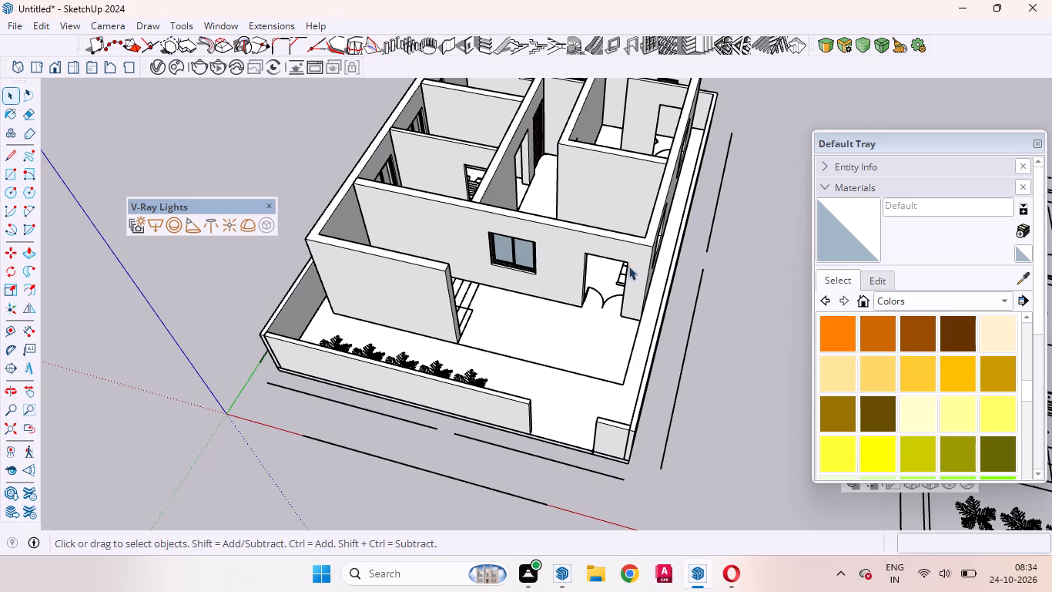
Measure the width of the double-door symbol on the floor plan at the far end wall of the hallway.
scroll(635, 277, "down", 5)
scroll(539, 190, "up", 8)
scroll(642, 134, "up", 4)
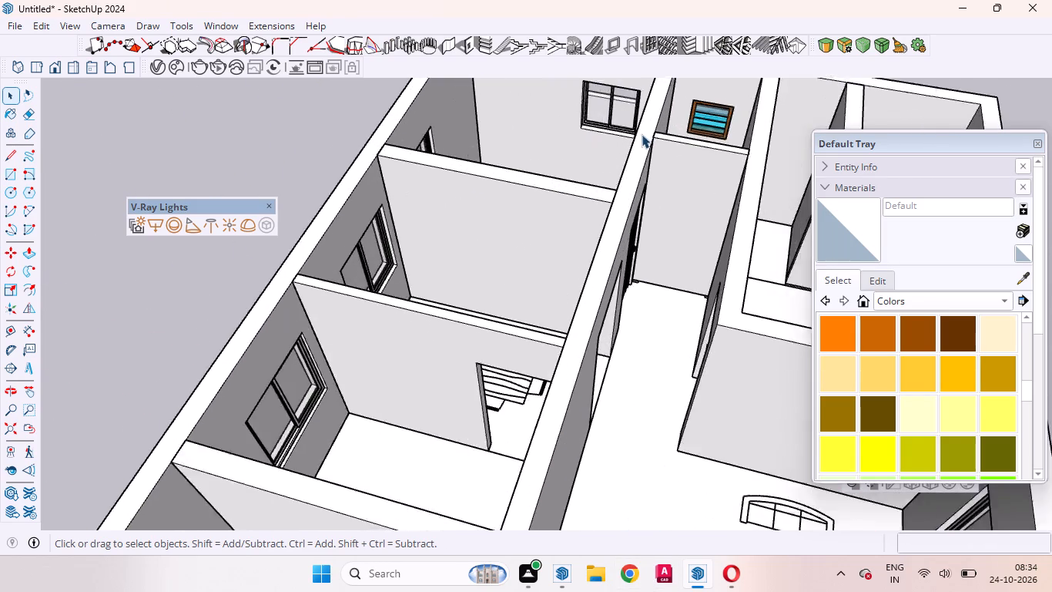
scroll(686, 133, "up", 3)
middle_click_drag(708, 183, 711, 195)
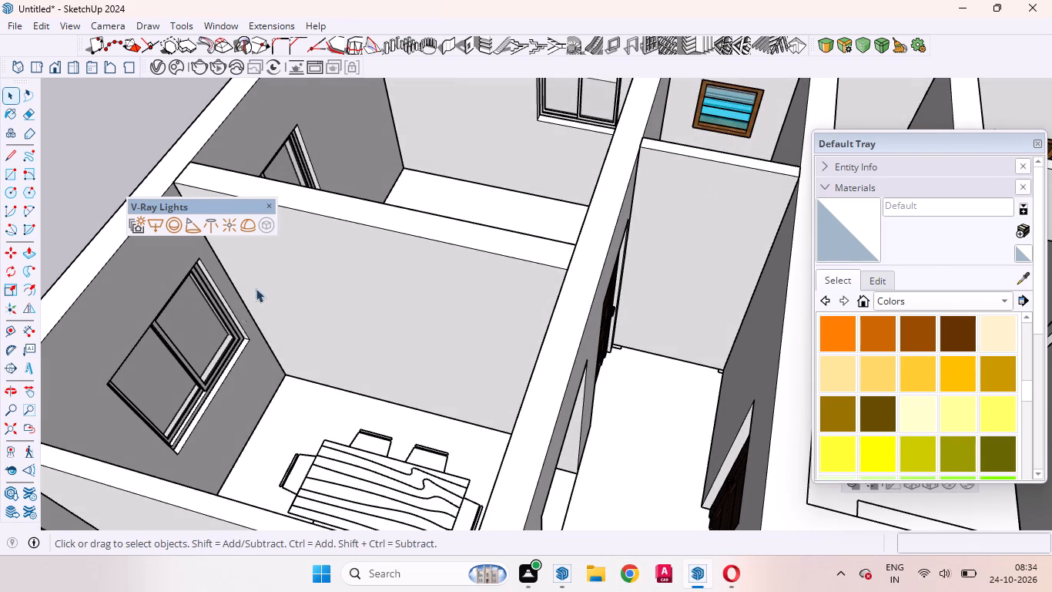
left_click(25, 330)
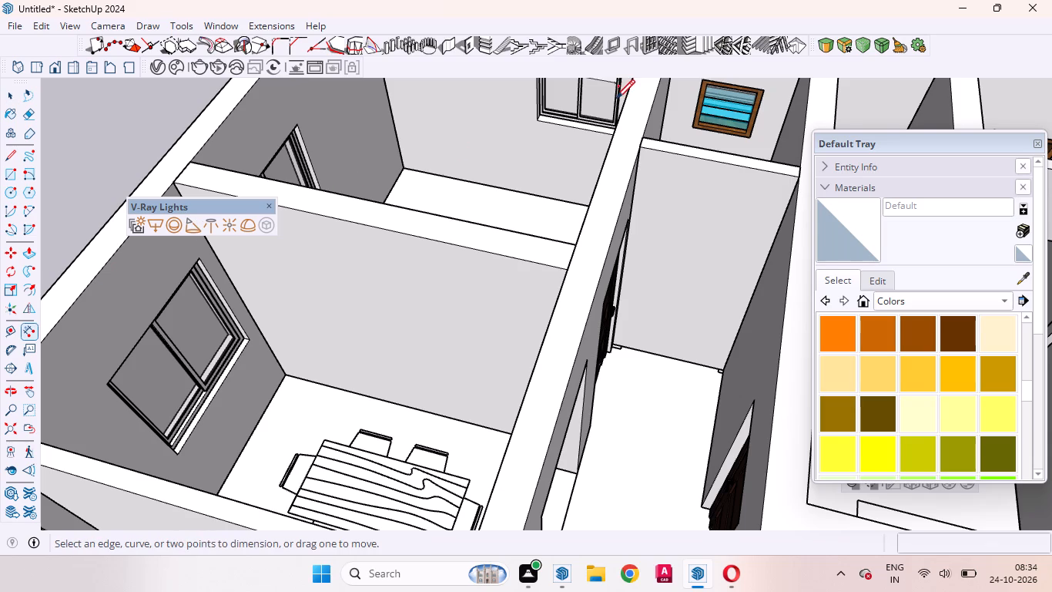
scroll(465, 244, "down", 3)
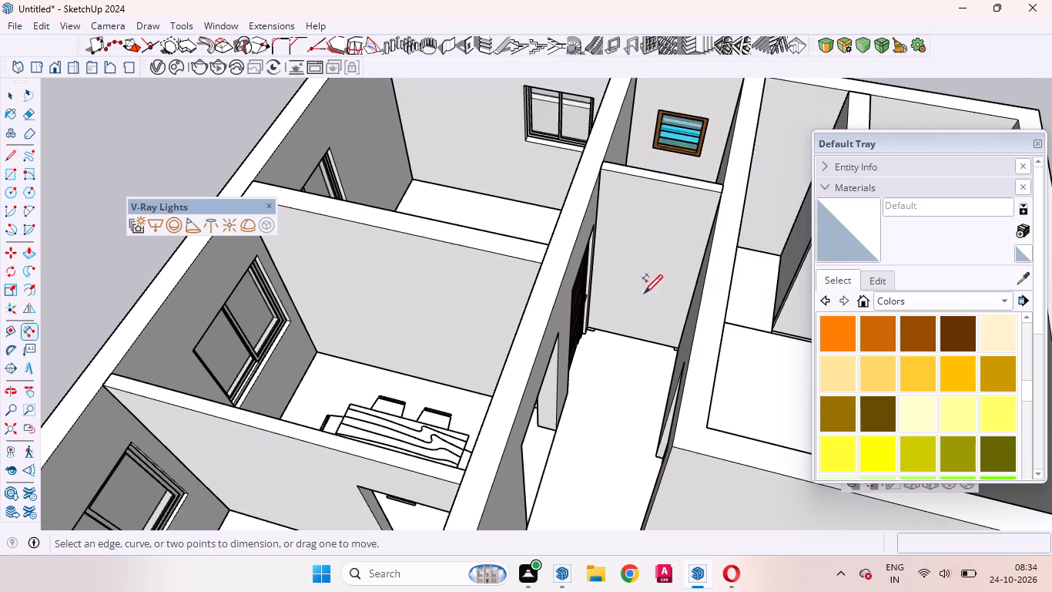
scroll(663, 308, "up", 12)
scroll(688, 379, "up", 4)
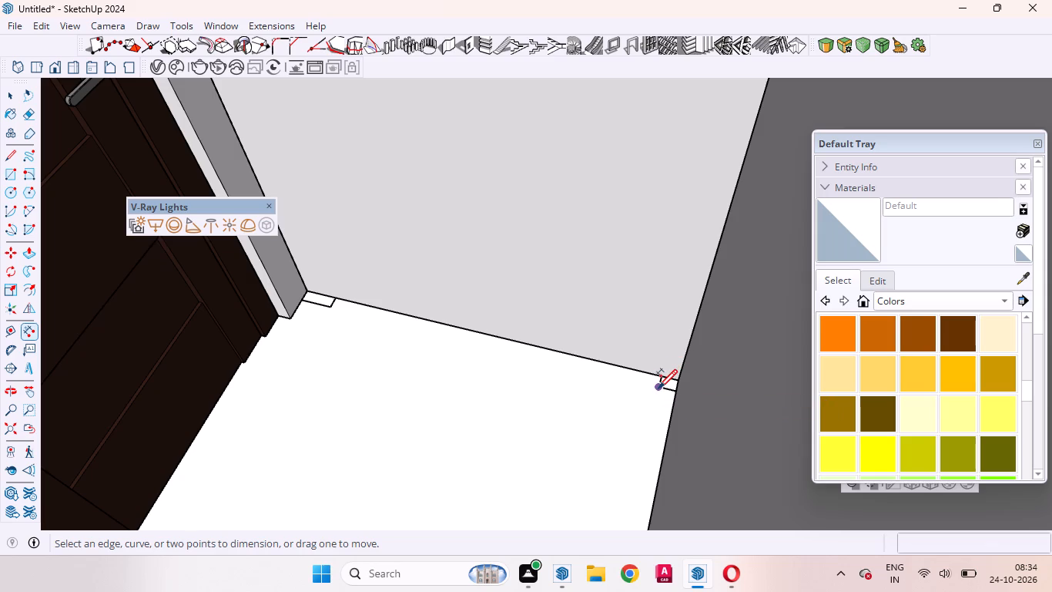
left_click(658, 387)
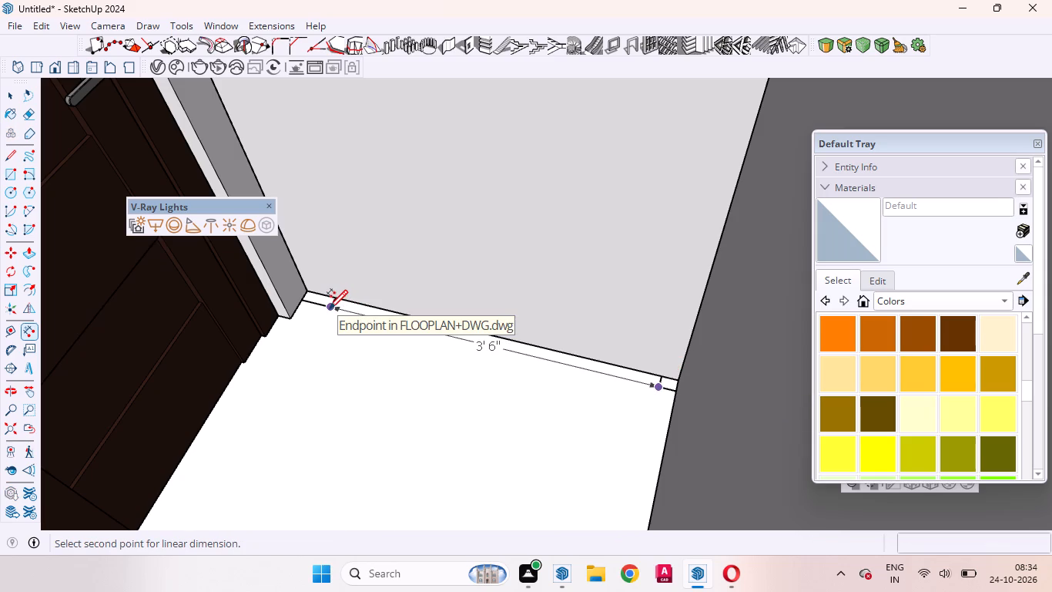
key("space")
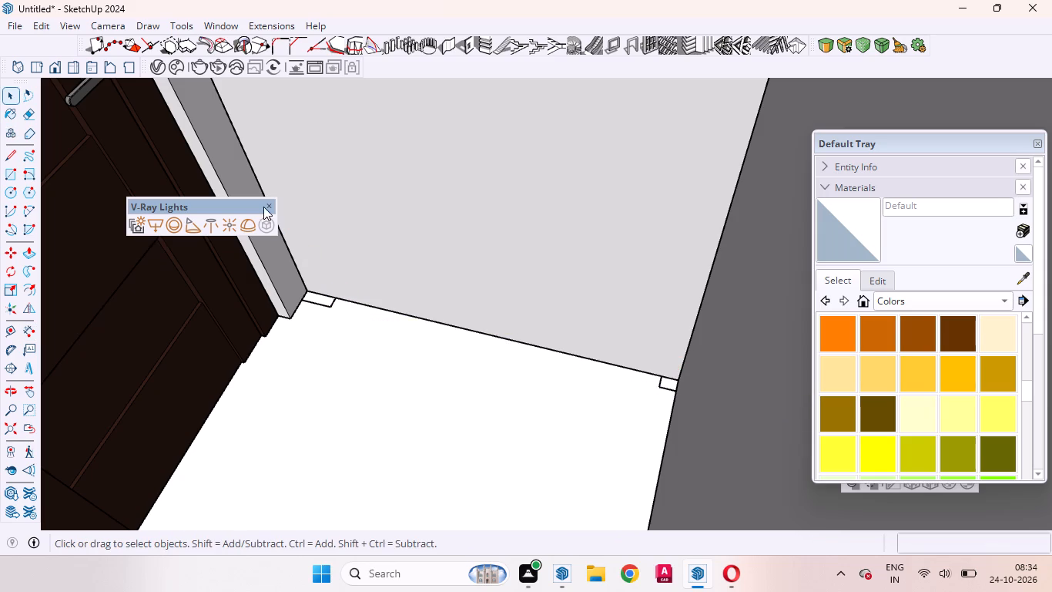
Cut a 3'6" wide, 7' high wall opening in the hallway's end wall, starting at the double-door symbol's end beside the dark wooden door.
left_click(463, 42)
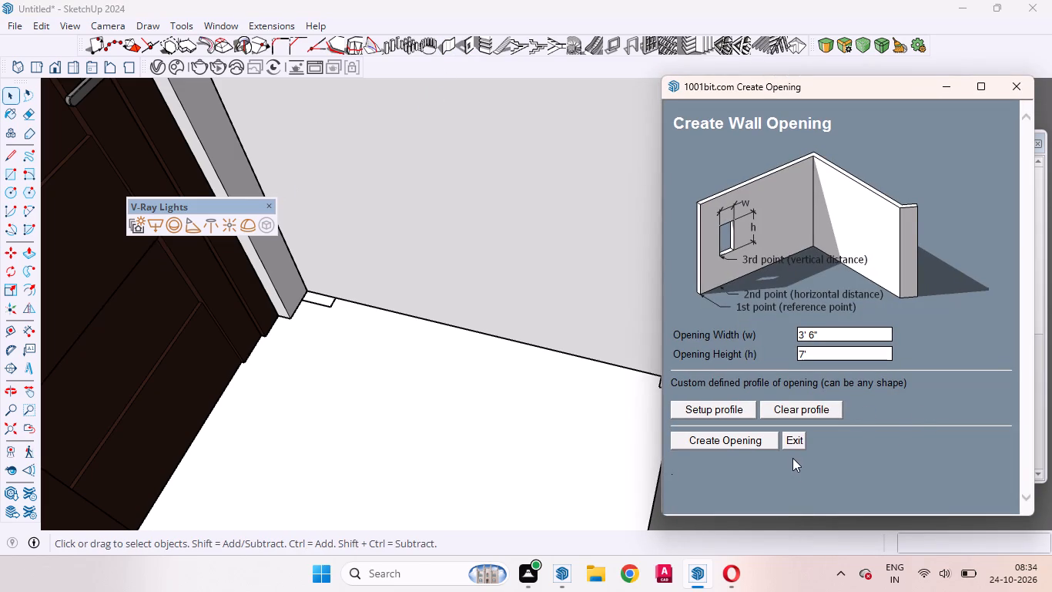
left_click(762, 440)
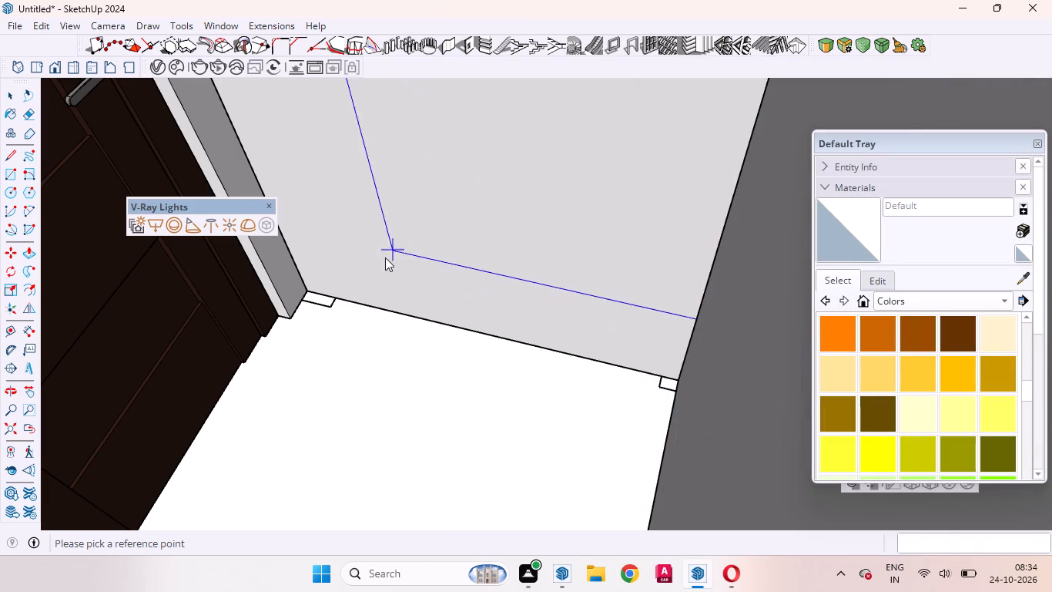
left_click(341, 297)
left_click(341, 297)
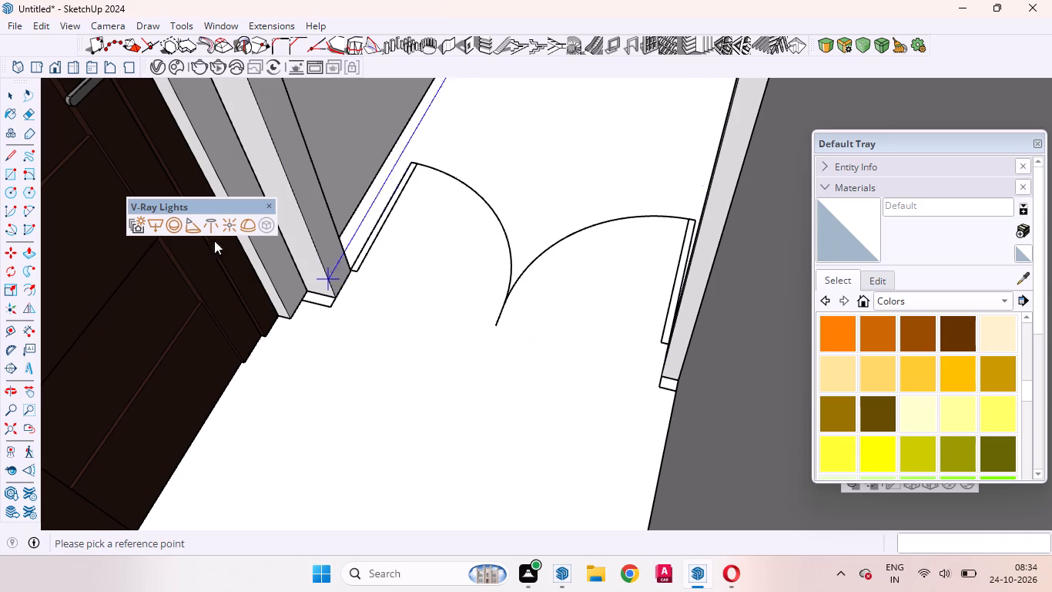
left_click(16, 96)
Examine the house with its new hallway opening from above, and the front entrance from the yard.
scroll(447, 177, "down", 12)
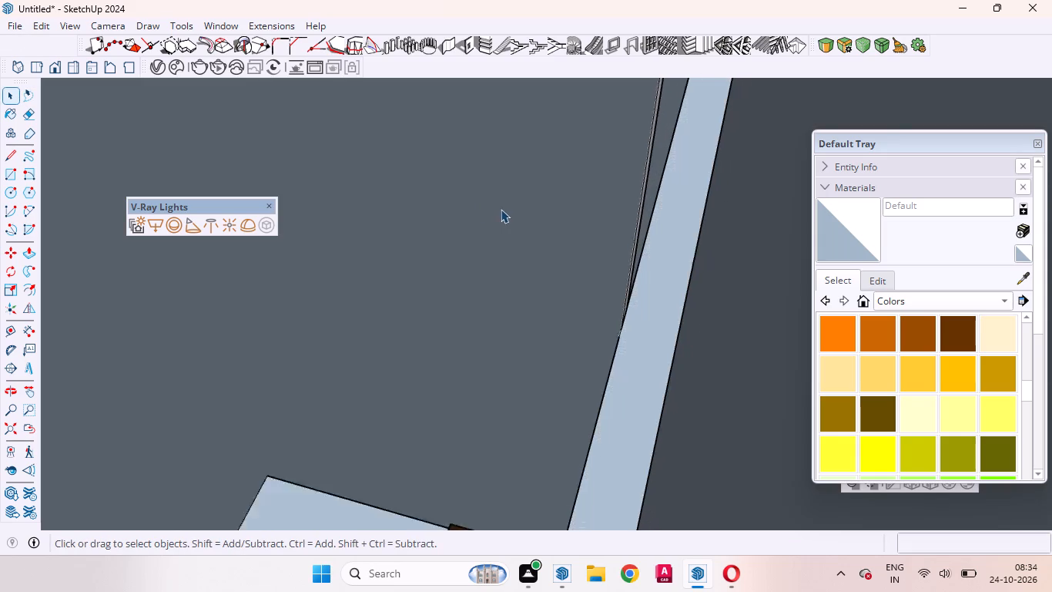
scroll(501, 209, "down", 20)
scroll(501, 209, "down", 3)
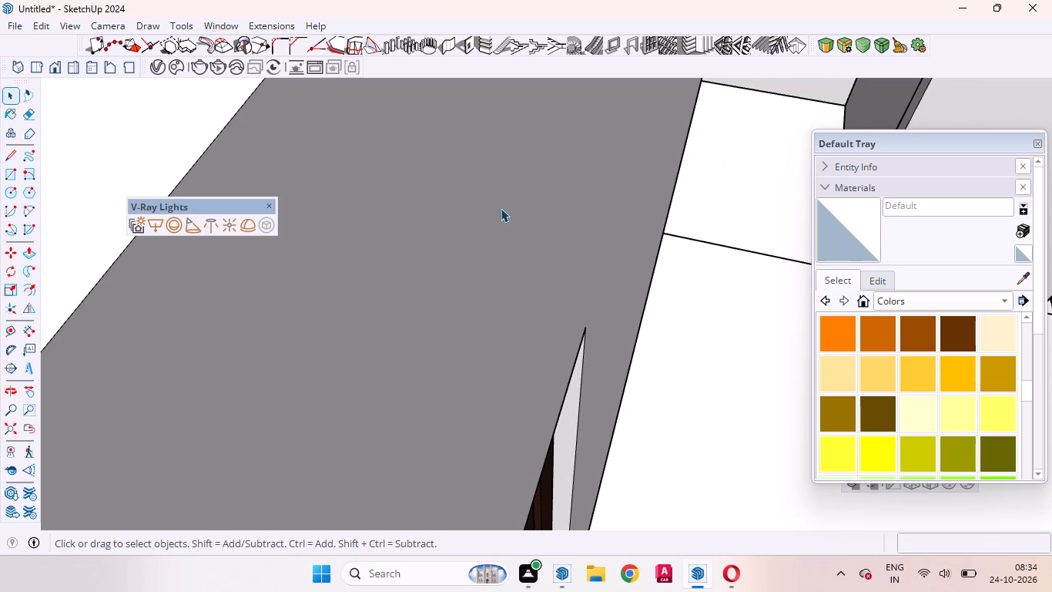
scroll(501, 207, "down", 16)
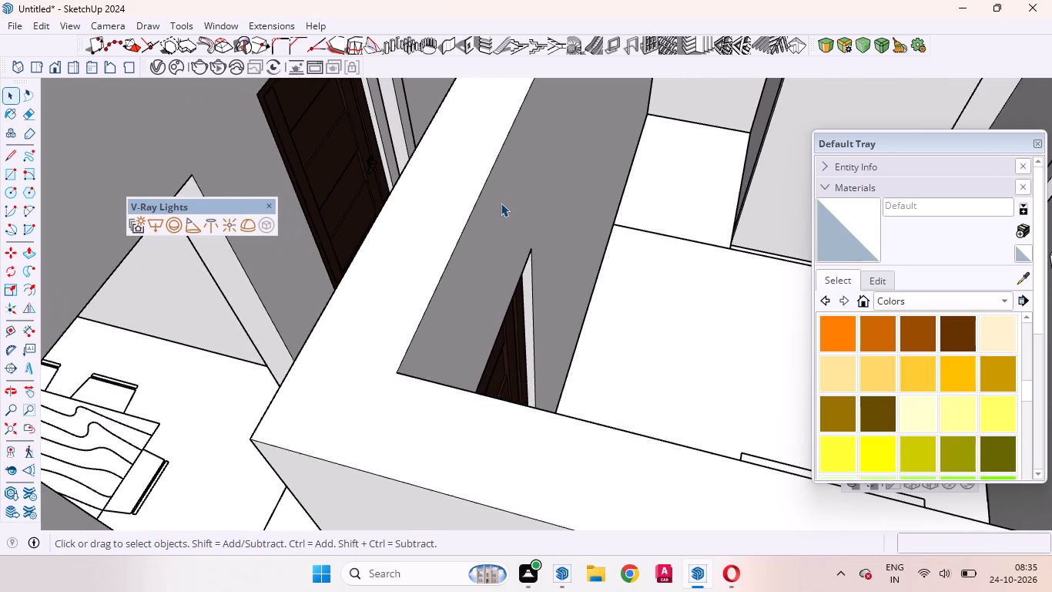
scroll(501, 203, "down", 9)
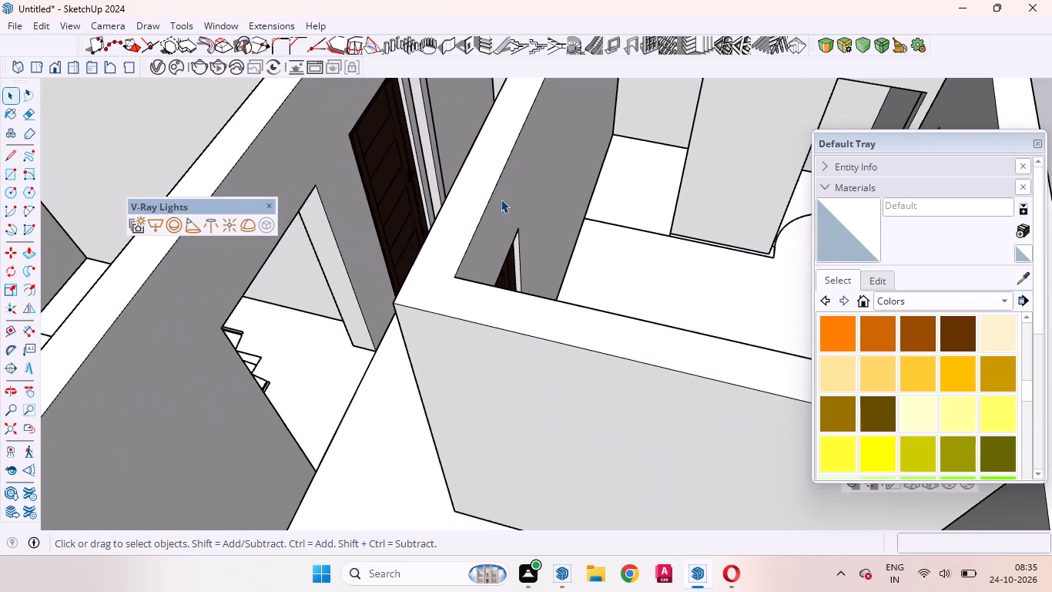
scroll(501, 199, "down", 3)
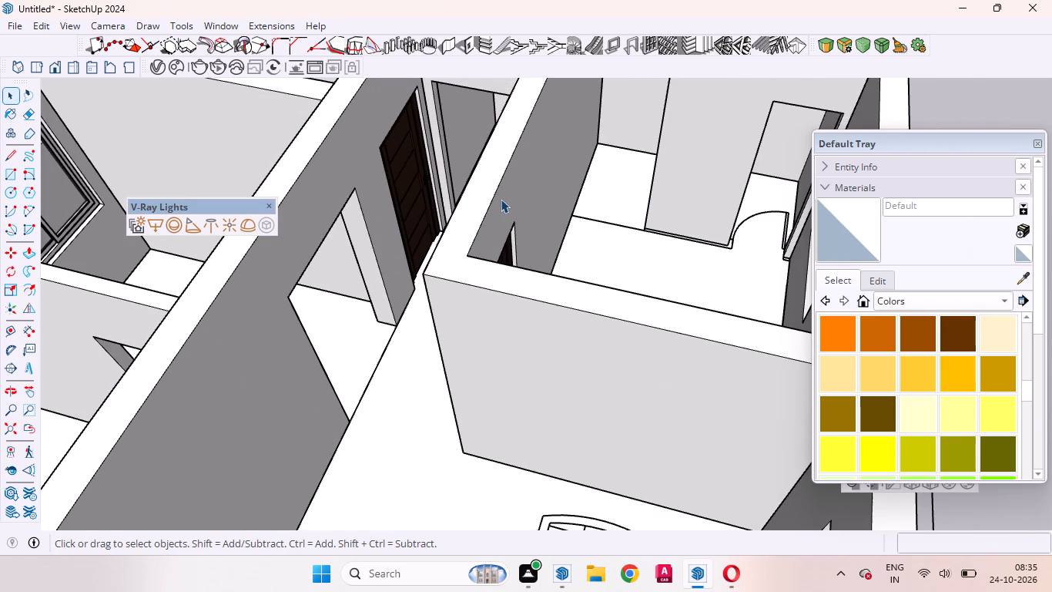
scroll(501, 199, "down", 2)
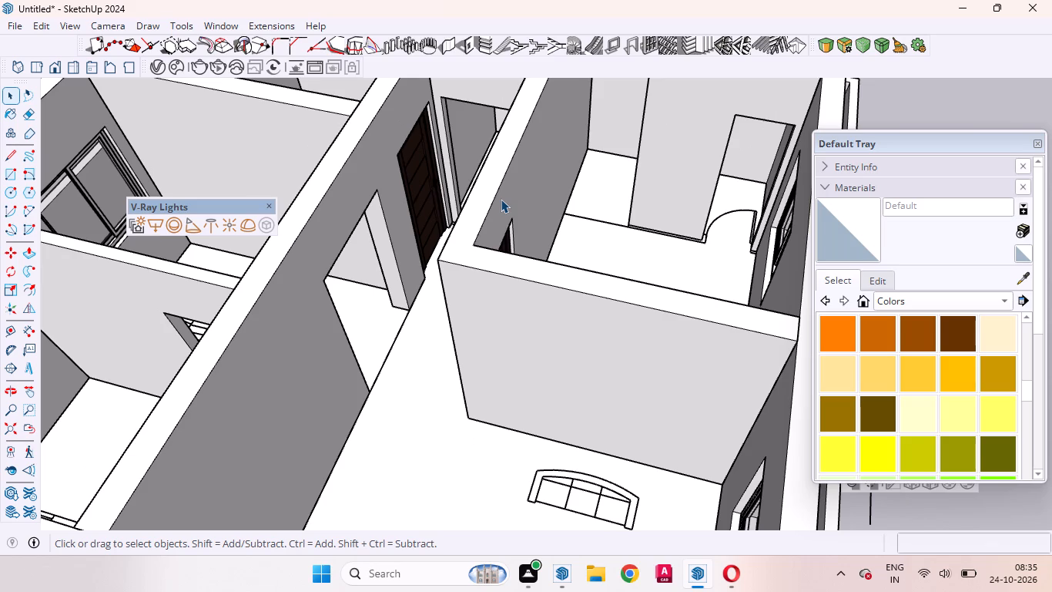
scroll(501, 199, "down", 4)
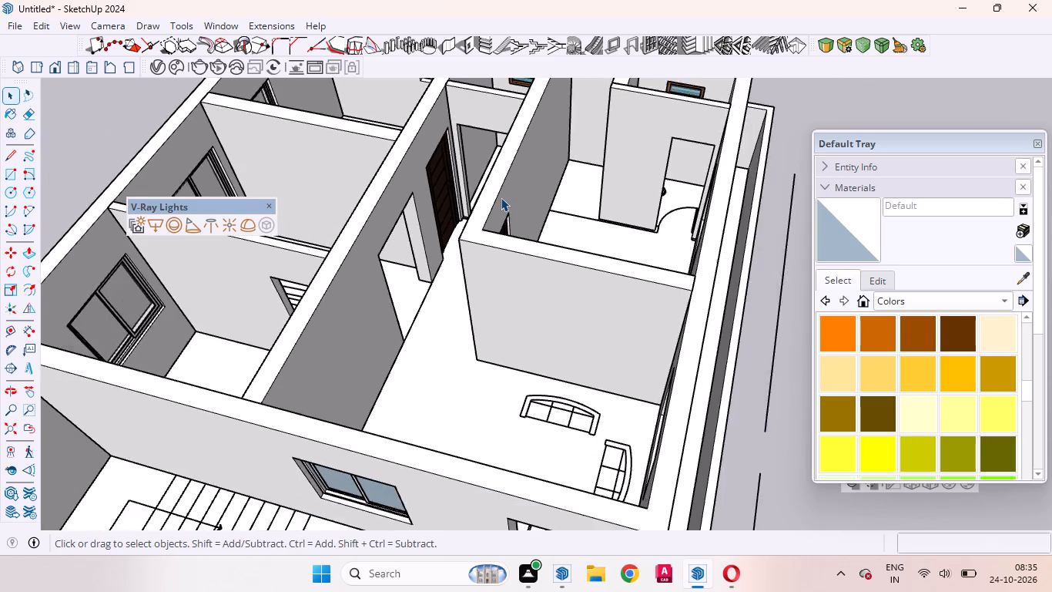
scroll(501, 197, "down", 11)
scroll(368, 223, "up", 4)
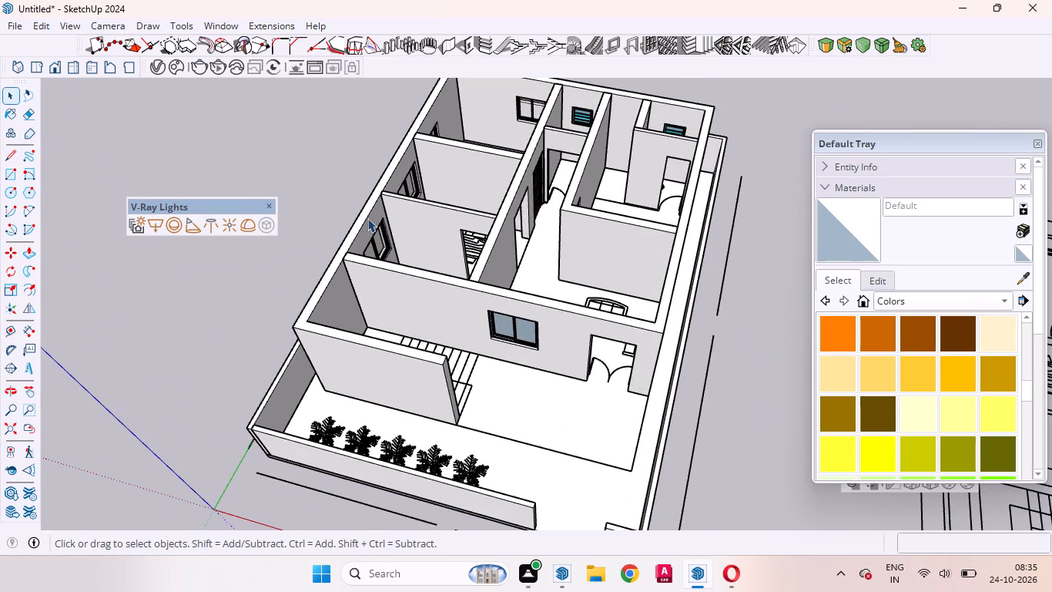
scroll(381, 203, "up", 5)
scroll(517, 172, "down", 3)
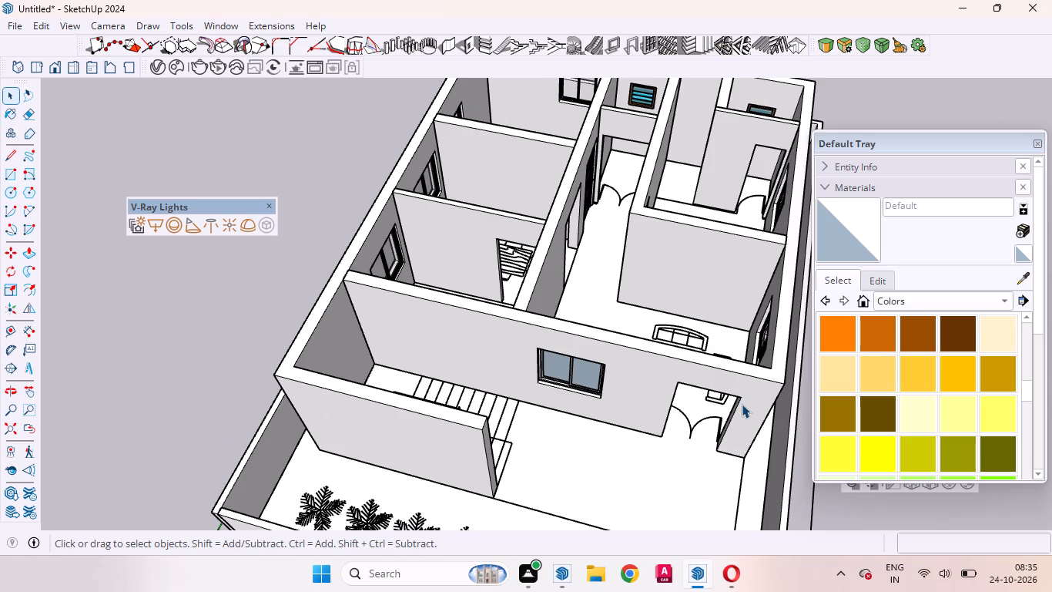
middle_click_drag(722, 388, 591, 212)
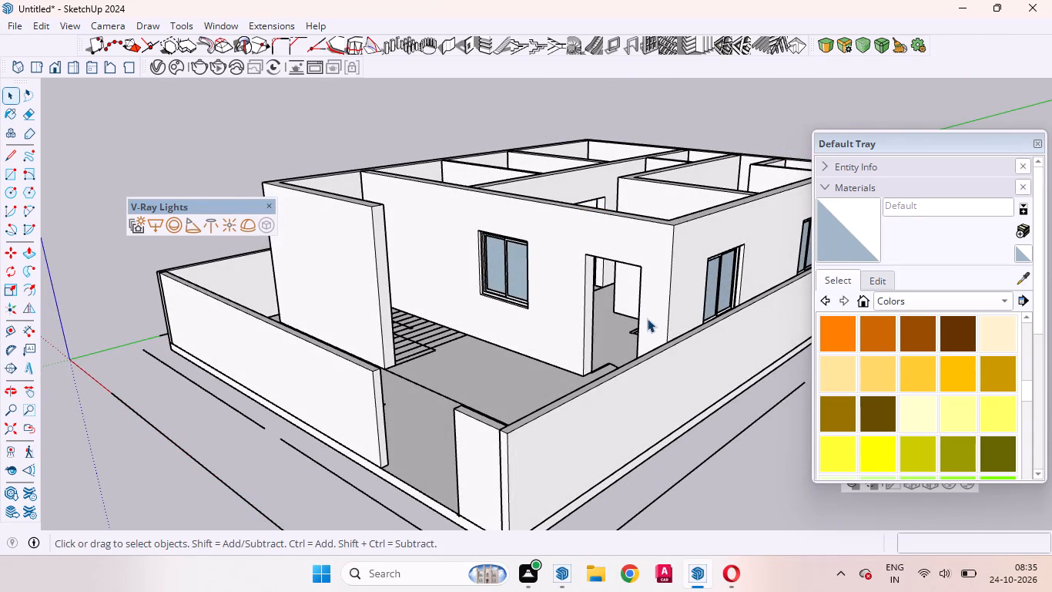
middle_click_drag(647, 318, 656, 306)
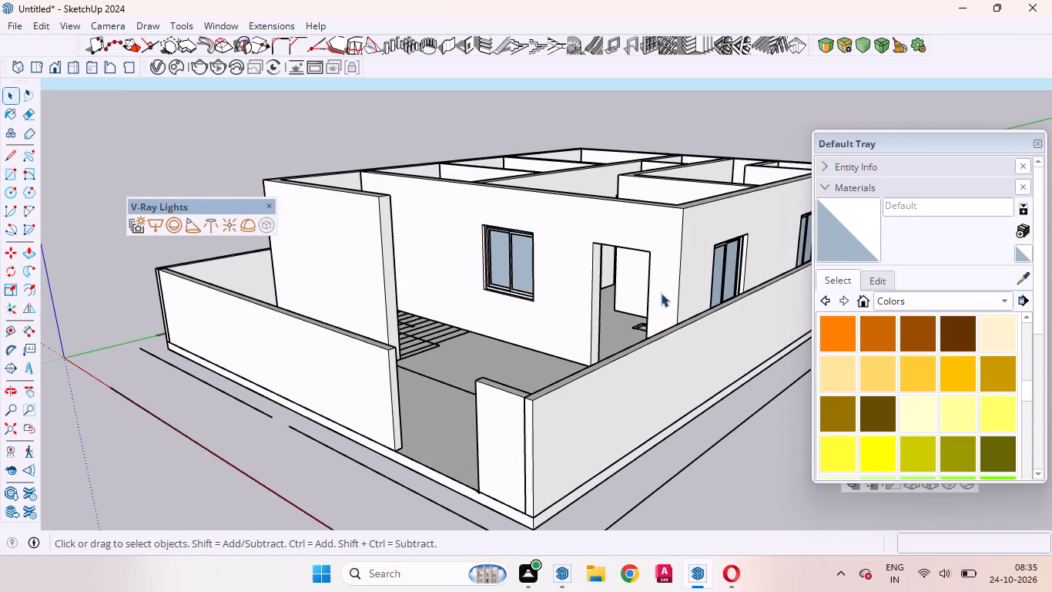
middle_click_drag(609, 197, 643, 244)
scroll(644, 237, "up", 2)
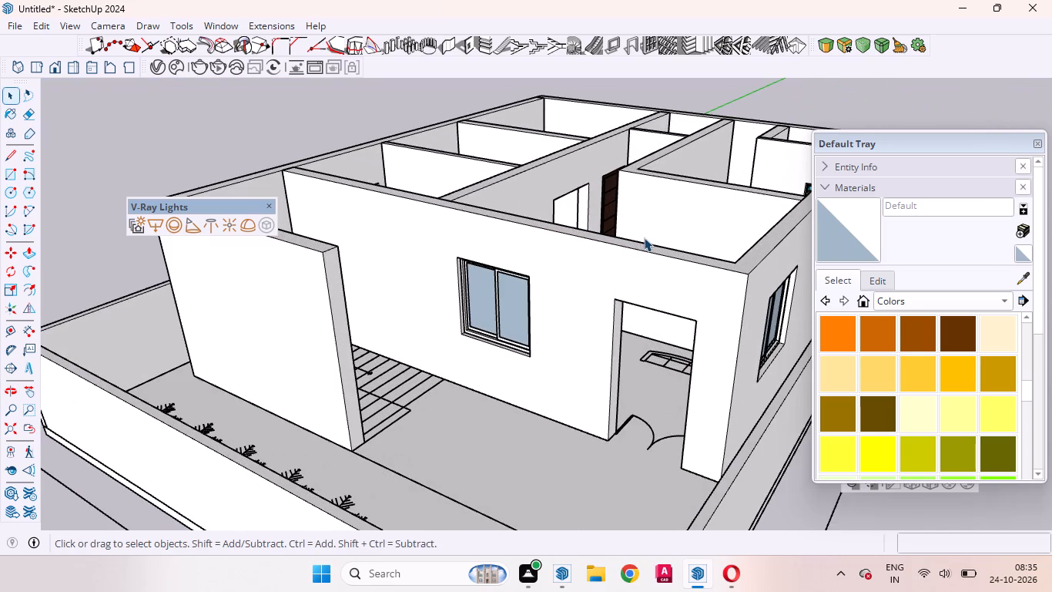
scroll(644, 237, "down", 3)
middle_click_drag(635, 220, 679, 297)
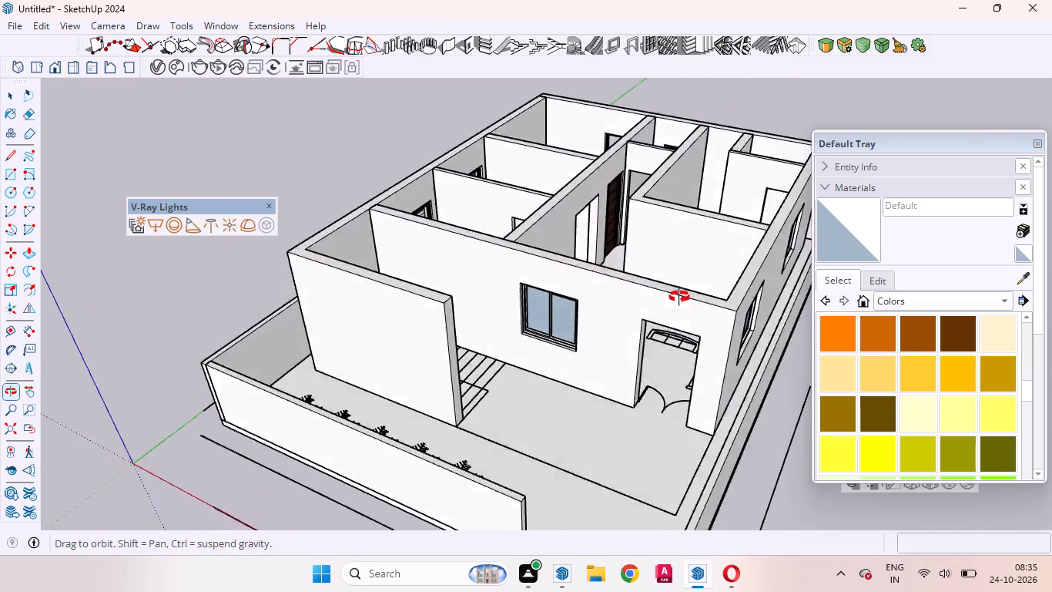
middle_click_drag(679, 297, 694, 318)
Examine the door openings and the installed wooden doors along the hallway from several angles.
scroll(620, 187, "up", 9)
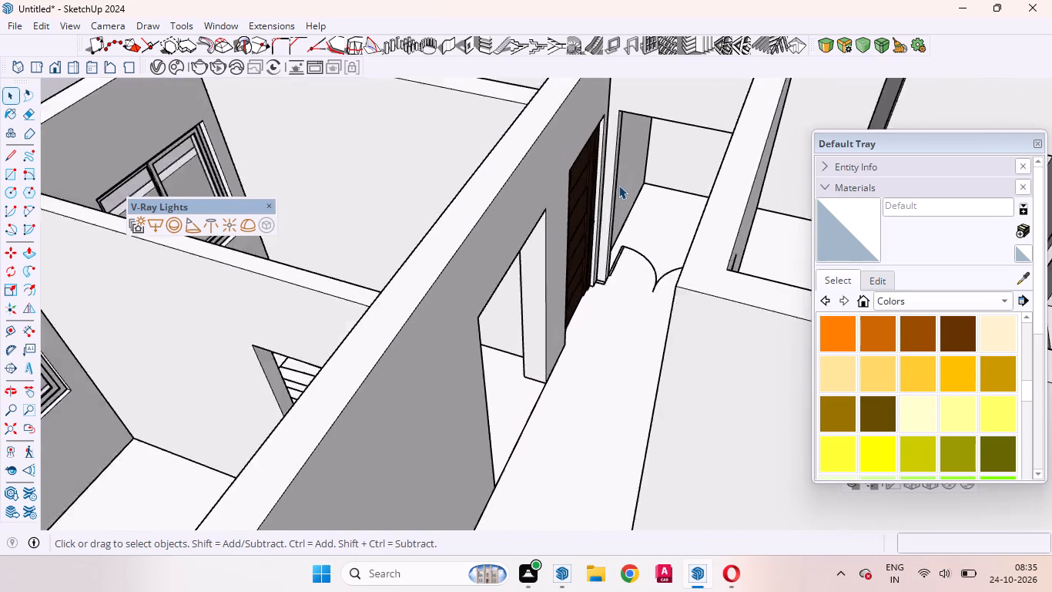
scroll(618, 185, "up", 2)
scroll(618, 185, "down", 4)
middle_click_drag(671, 339, 444, 351)
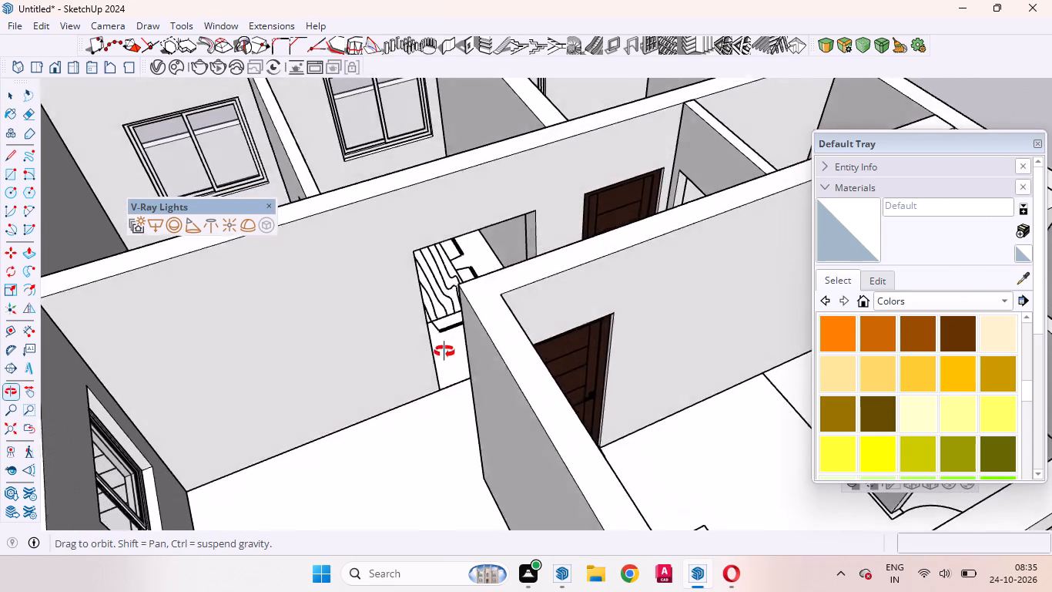
middle_click_drag(444, 351, 802, 297)
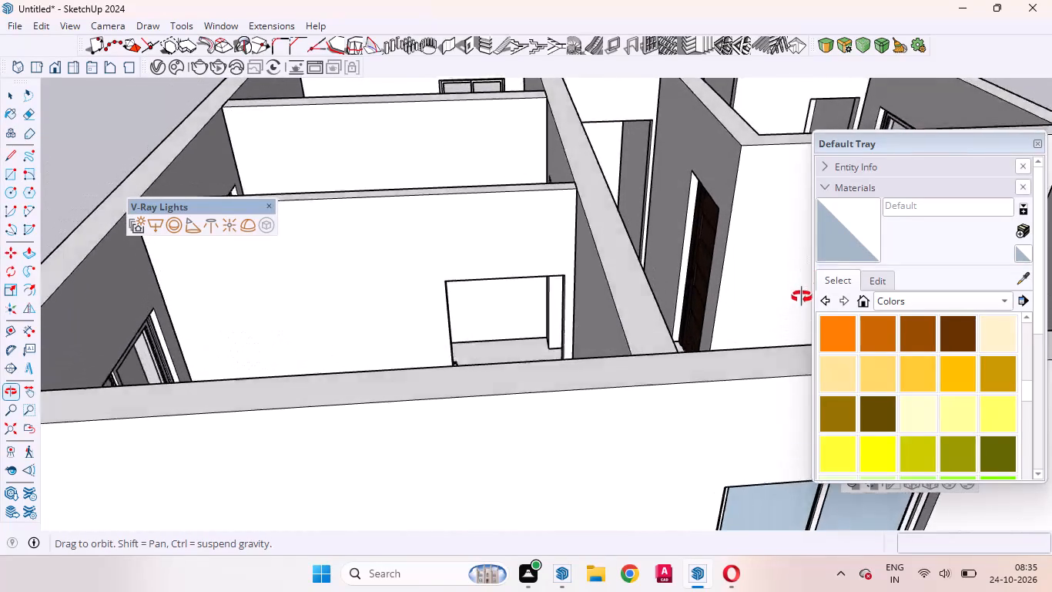
middle_click_drag(802, 297, 618, 317)
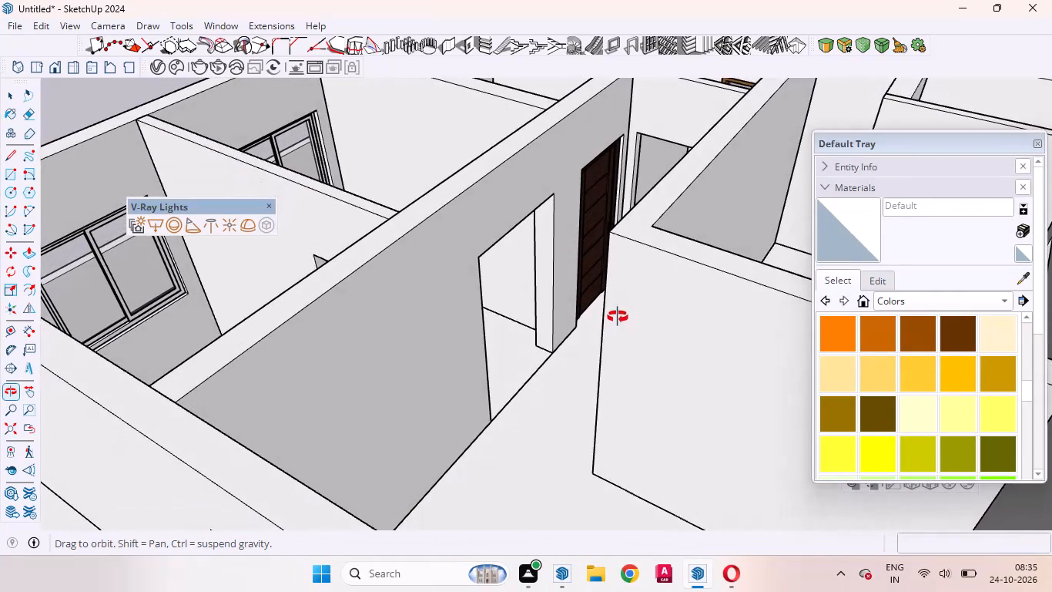
middle_click_drag(618, 317, 617, 302)
scroll(617, 280, "up", 2)
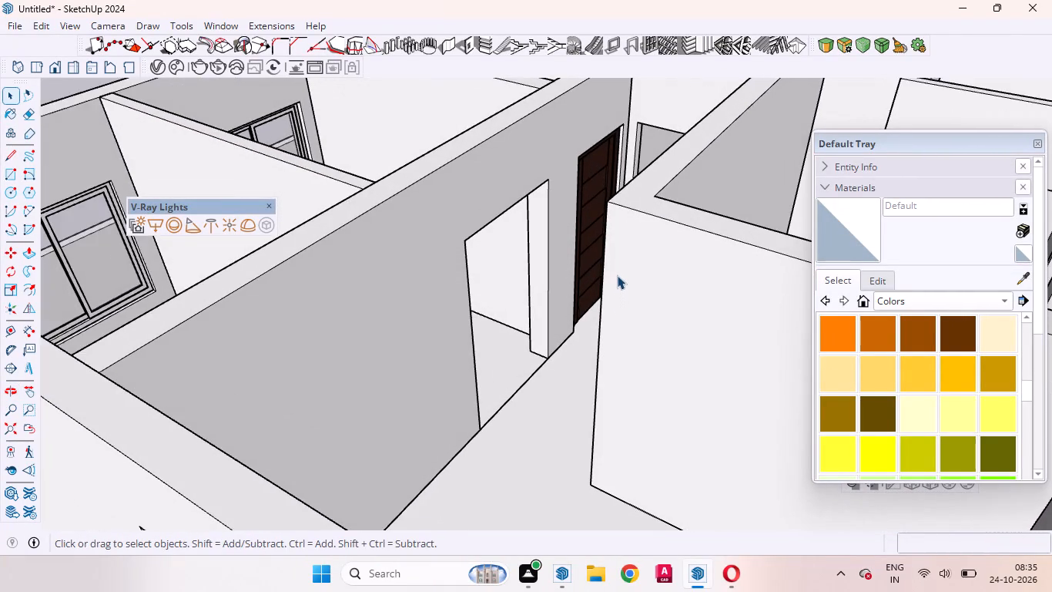
scroll(617, 275, "up", 2)
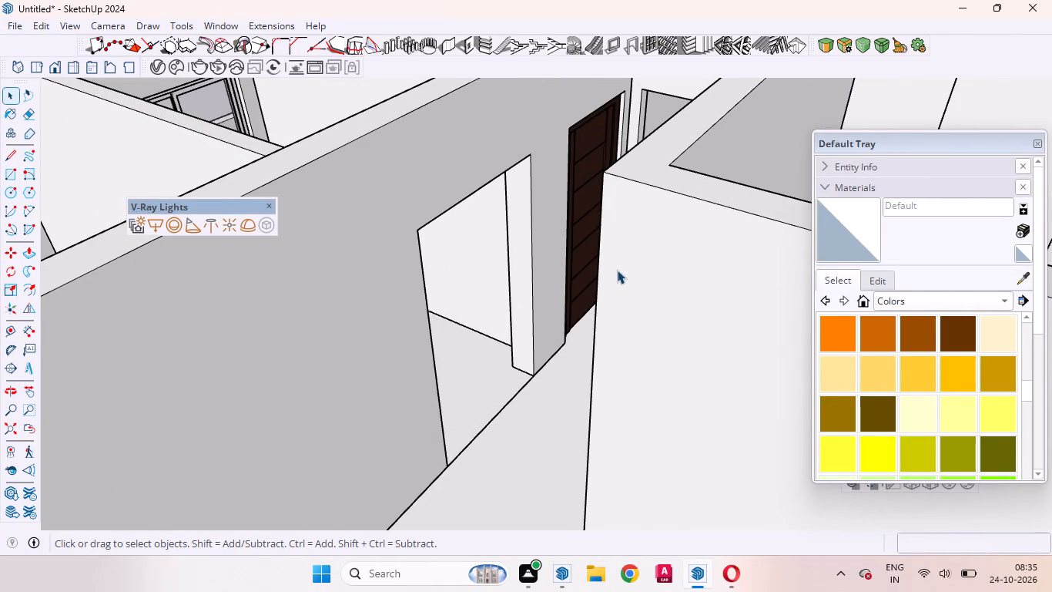
scroll(617, 270, "down", 1)
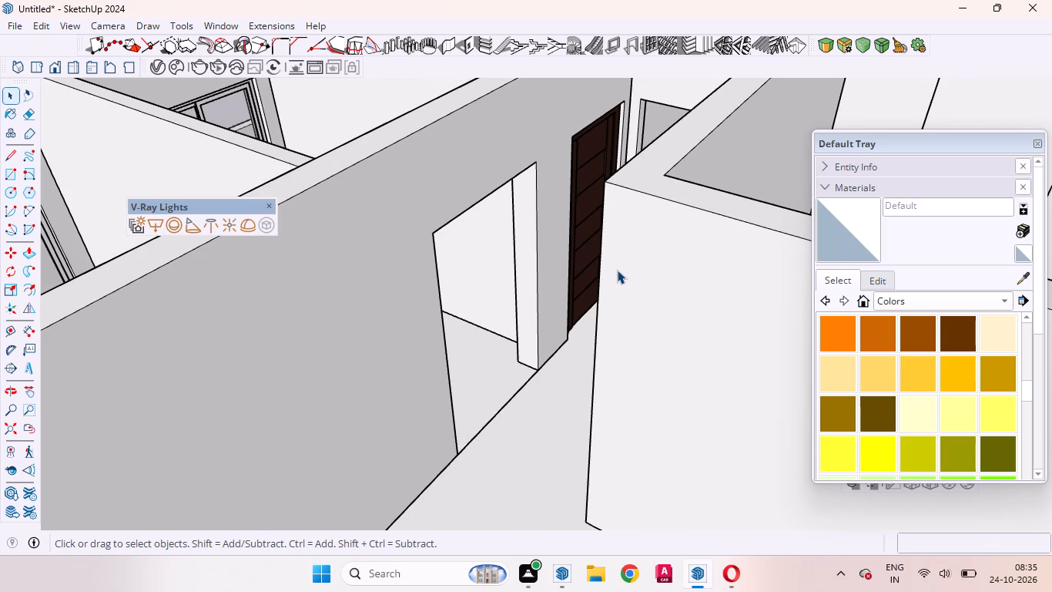
scroll(617, 270, "down", 1)
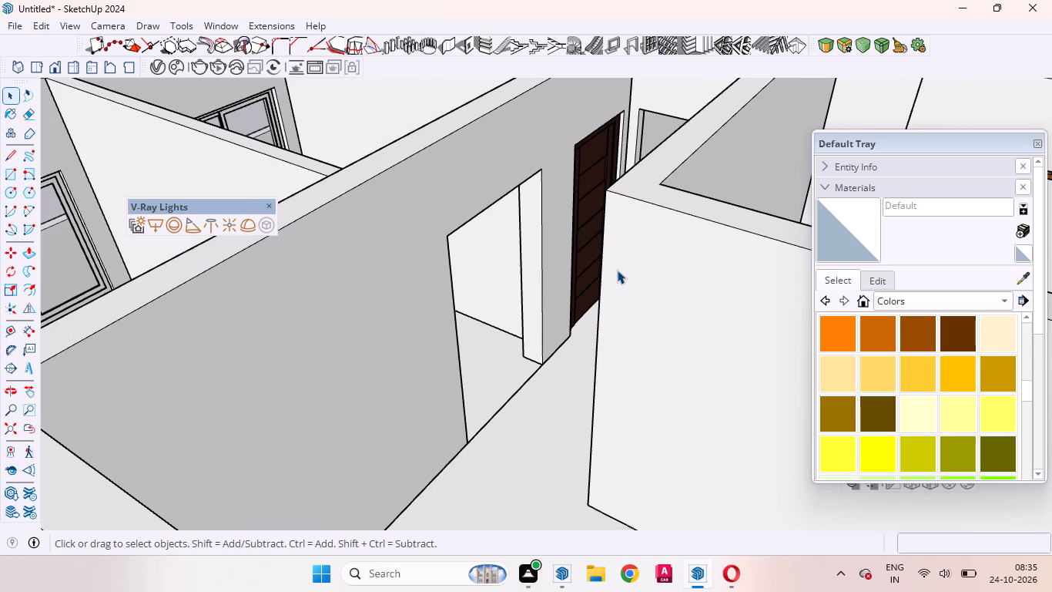
scroll(617, 270, "down", 12)
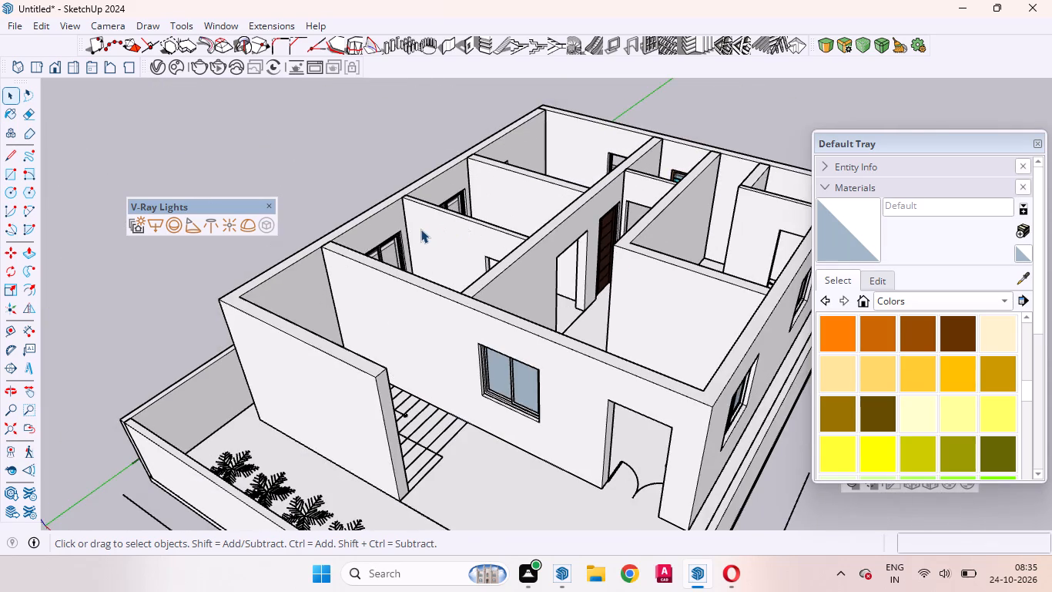
Examine the window and door opening in the room behind the staircase, beside the dining room.
scroll(420, 230, "up", 9)
middle_click_drag(467, 276, 518, 360)
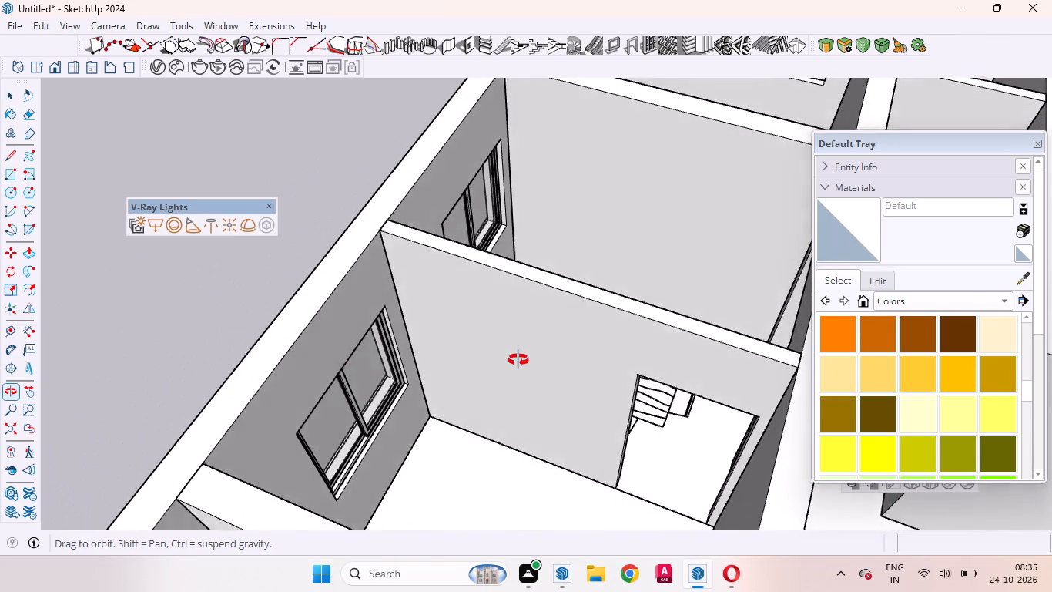
middle_click_drag(518, 360, 519, 329)
scroll(521, 300, "up", 5)
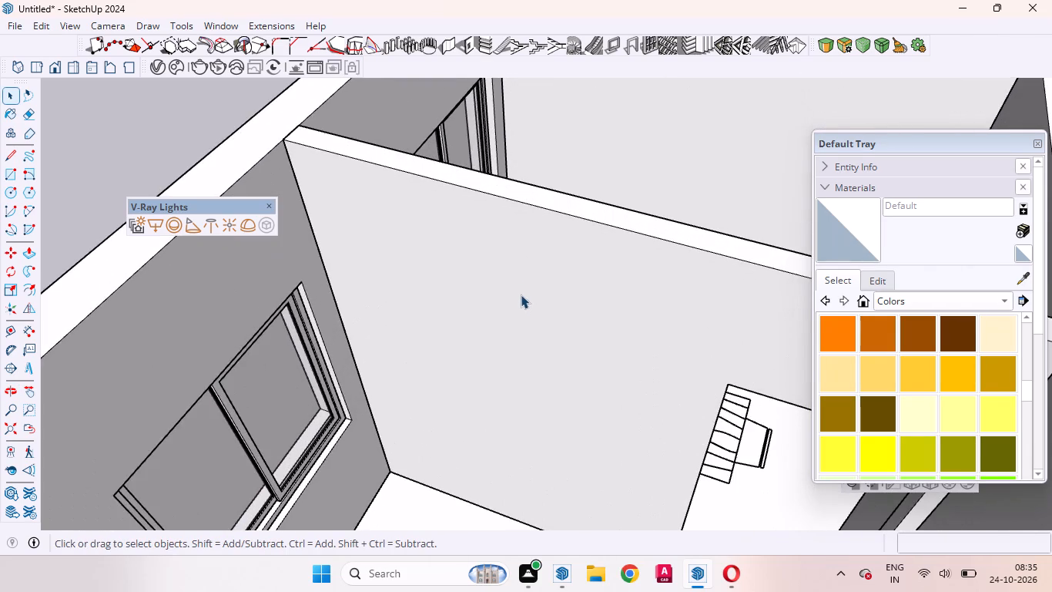
scroll(521, 292, "down", 14)
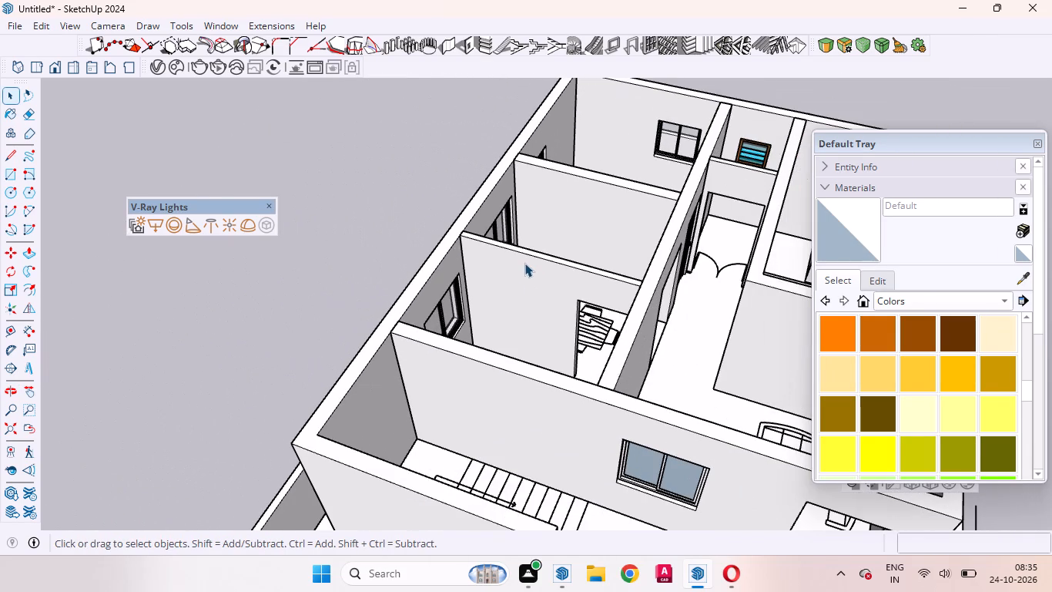
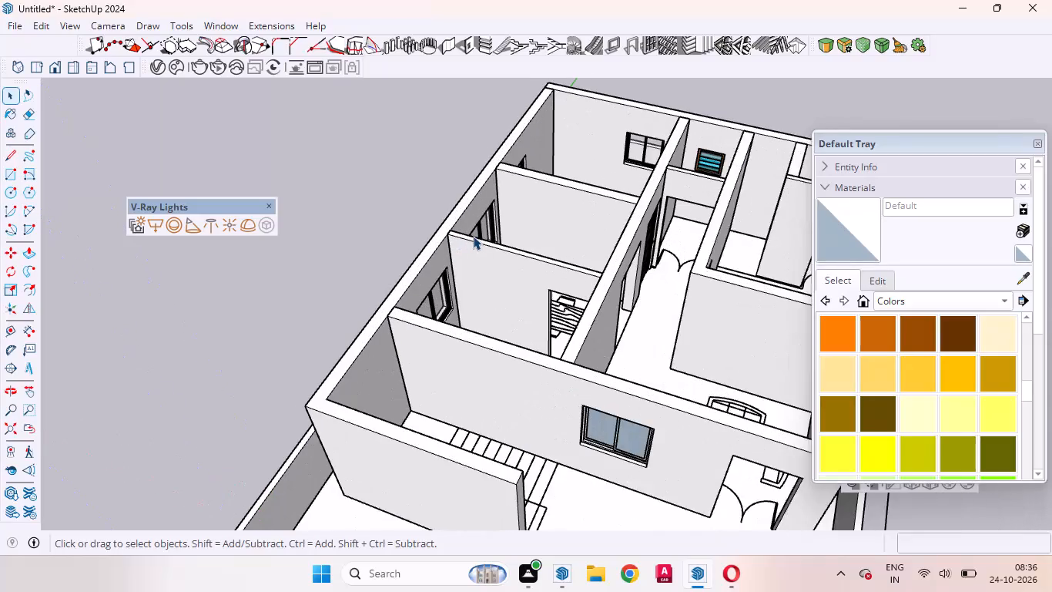
Examine the rooms, windows and door openings along the hallway from above, including the bedroom and dining room.
scroll(474, 230, "down", 2)
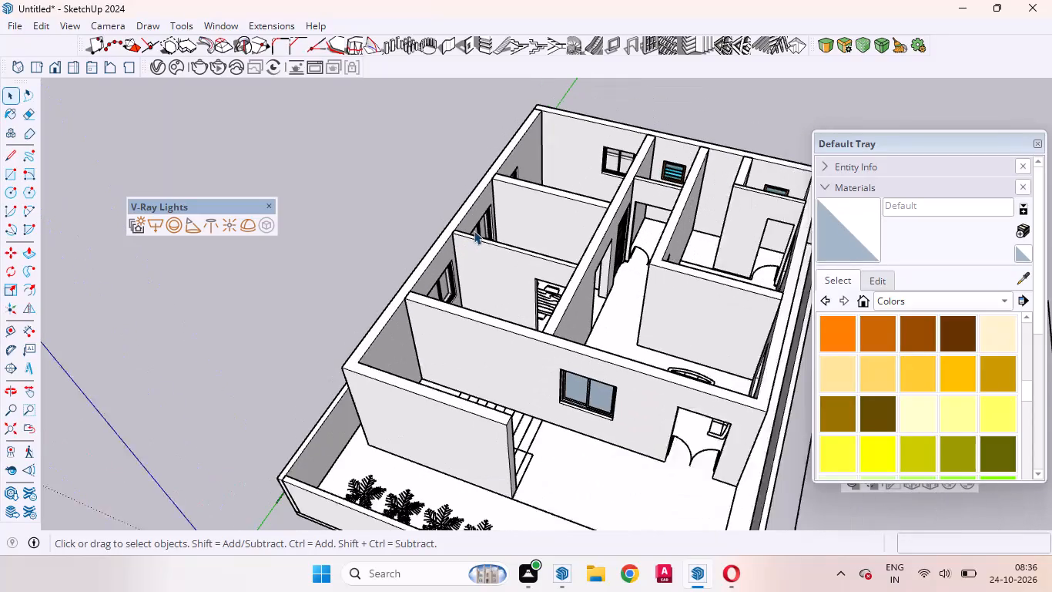
scroll(474, 230, "down", 2)
middle_click_drag(502, 158, 554, 244)
scroll(561, 235, "down", 5)
scroll(570, 197, "up", 6)
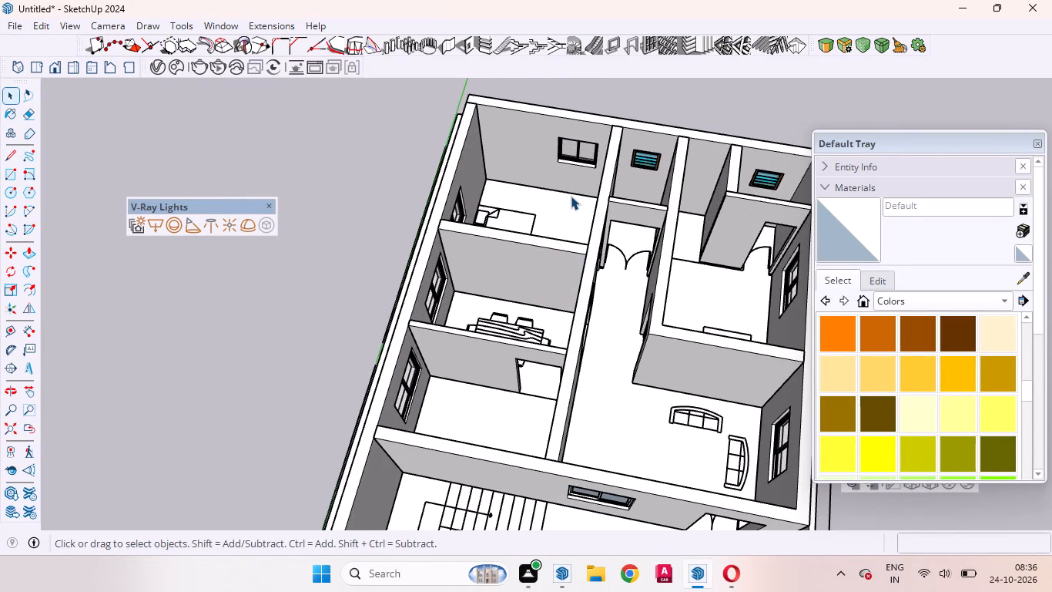
scroll(571, 196, "down", 6)
scroll(553, 181, "up", 14)
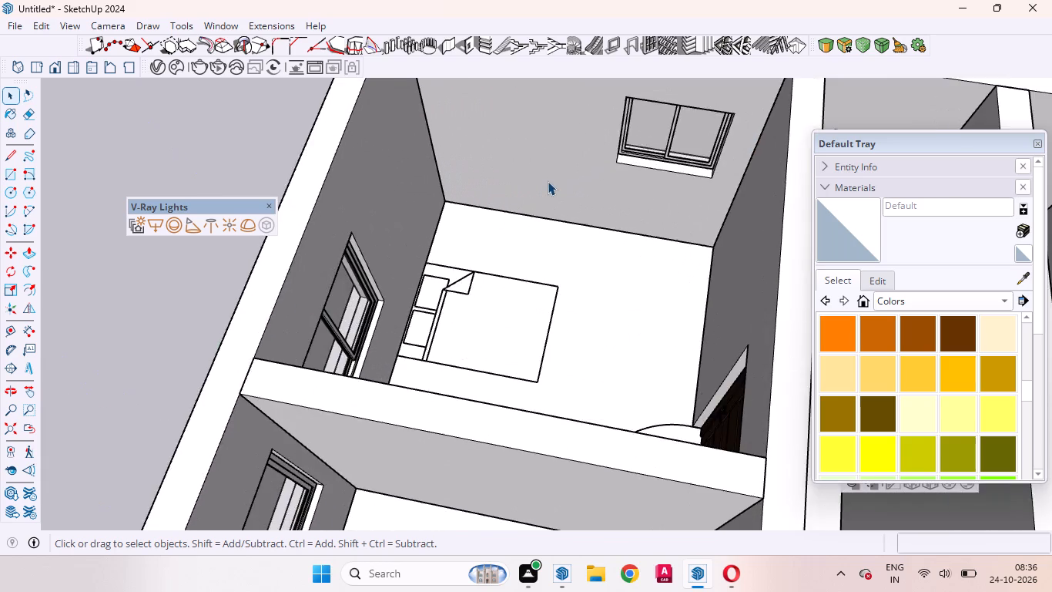
scroll(548, 181, "down", 4)
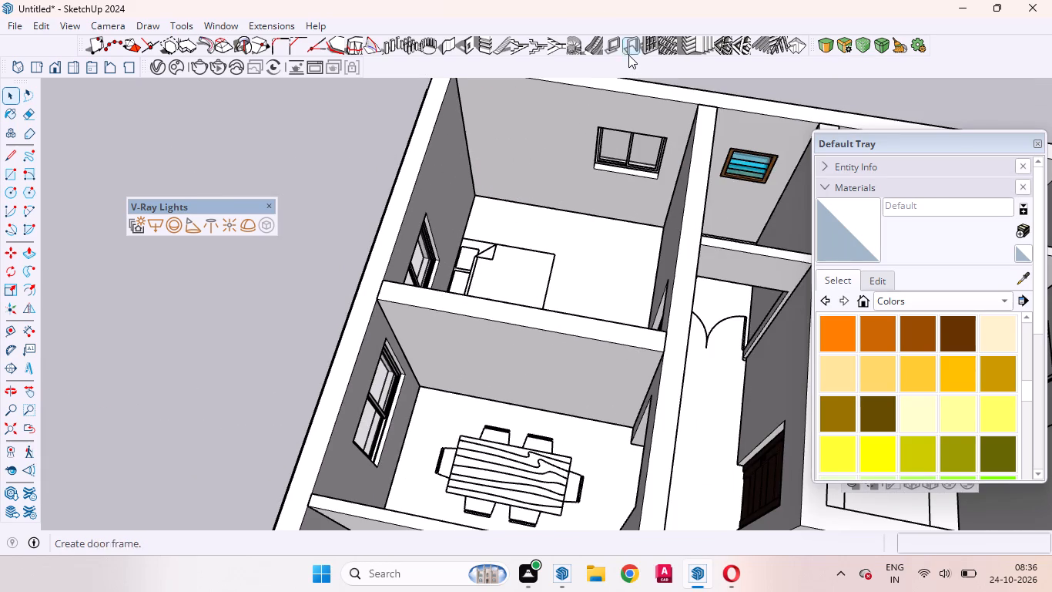
scroll(630, 60, "up", 6)
scroll(632, 63, "down", 3)
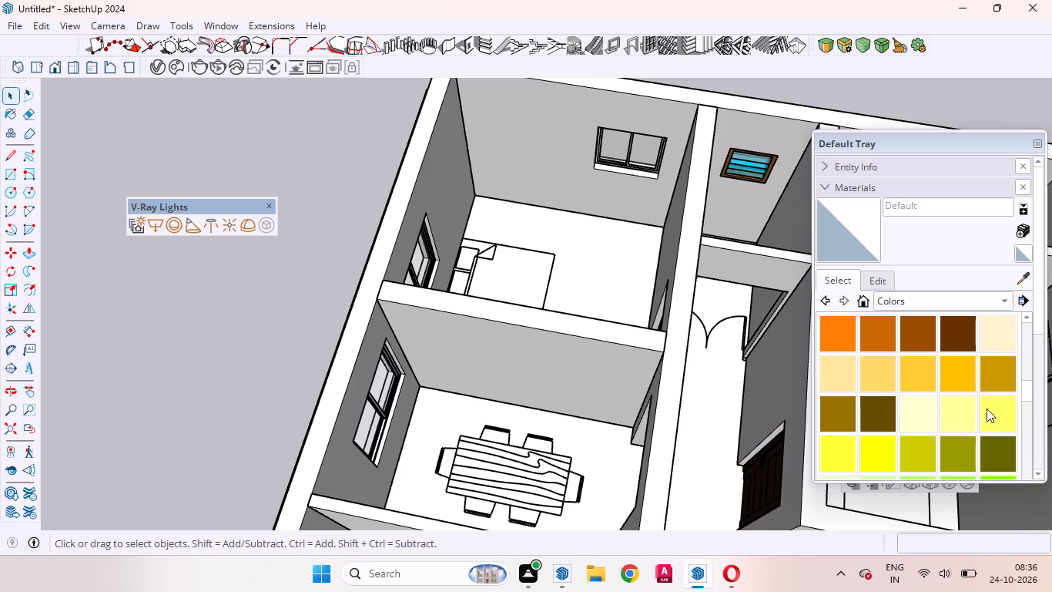
Create a new group and draw a rectangle of about 25'9" by 32'7 1/2" across the house's wall tops, between opposite outer corners.
scroll(621, 396, "down", 13)
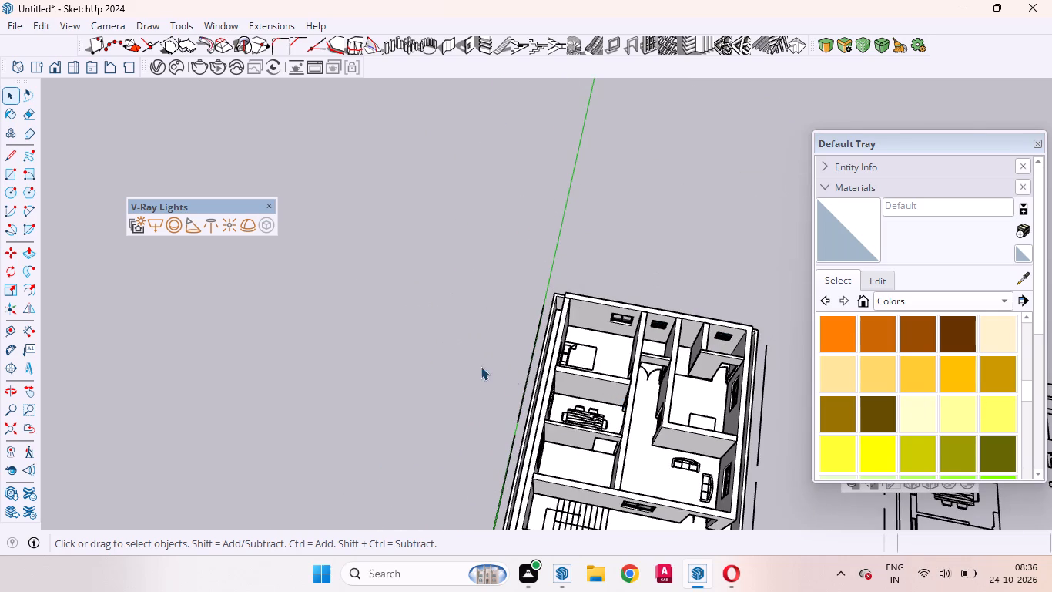
right_click(477, 365)
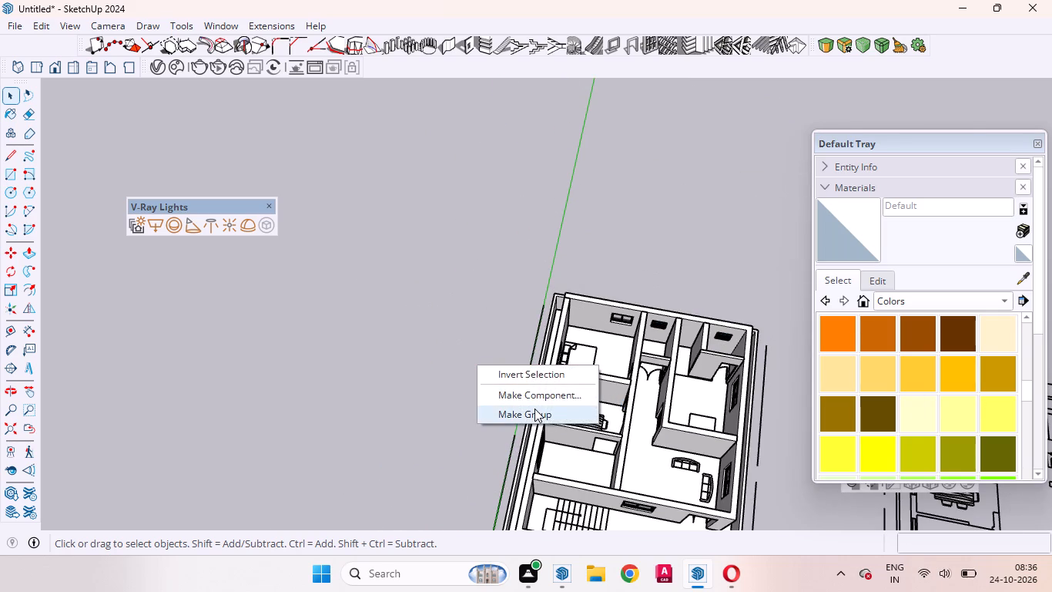
left_click(534, 409)
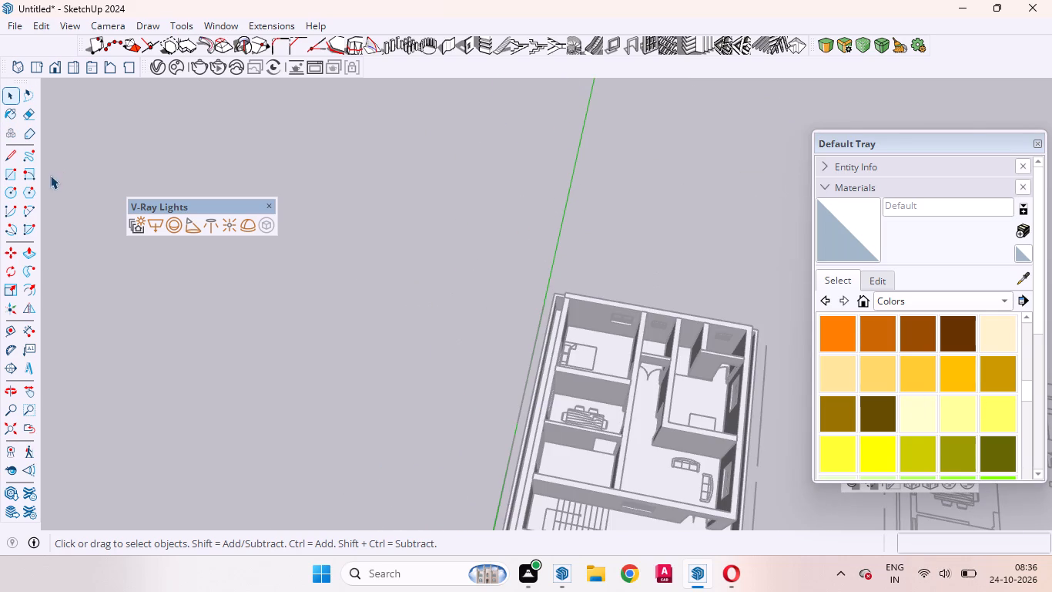
left_click(7, 182)
scroll(426, 335, "down", 3)
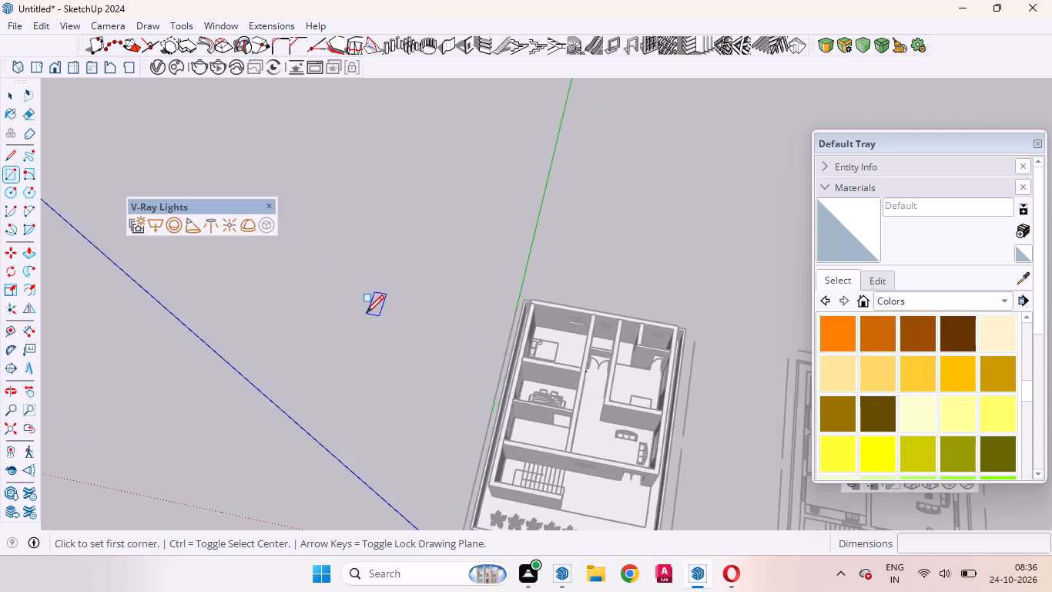
scroll(366, 313, "down", 5)
scroll(504, 438, "up", 5)
scroll(450, 403, "up", 4)
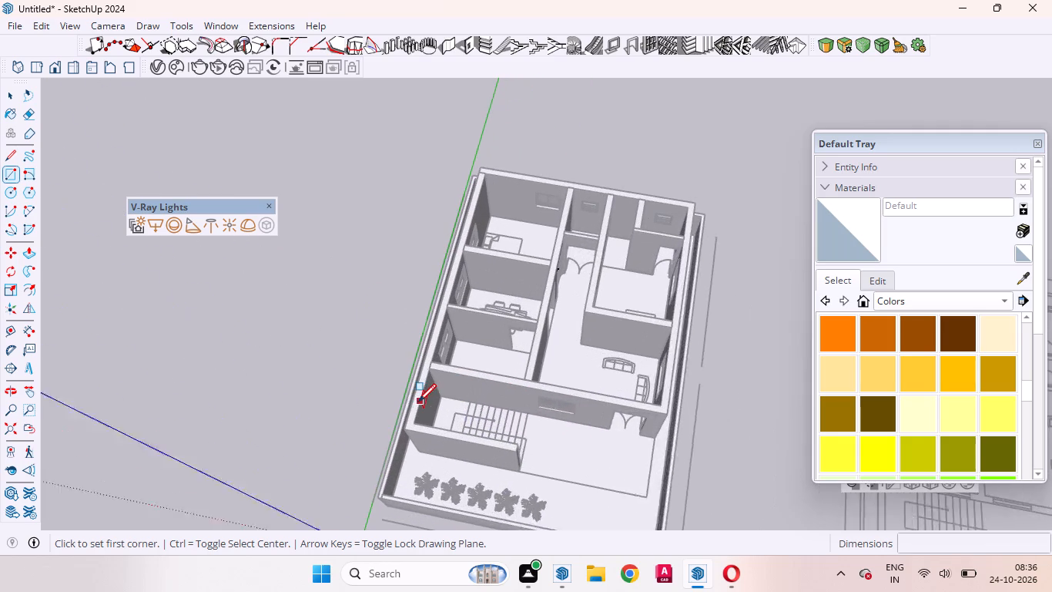
scroll(417, 402, "up", 1)
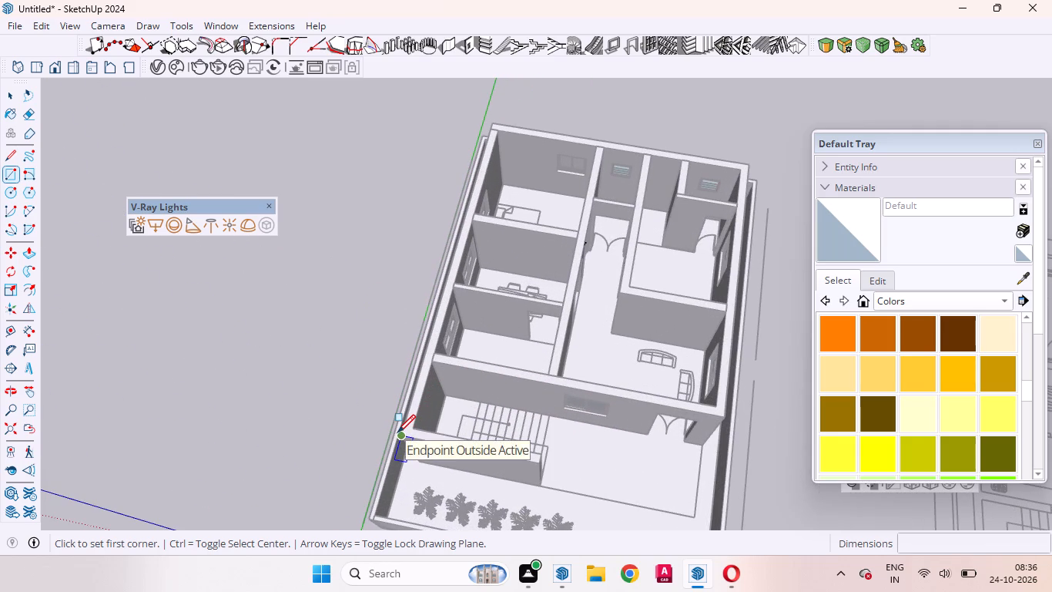
left_click(404, 432)
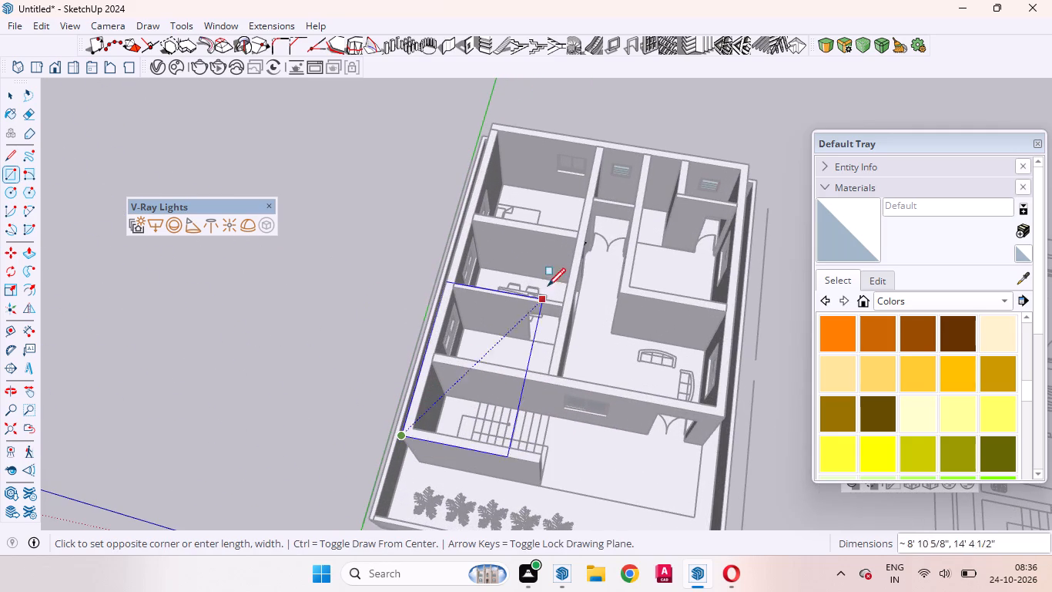
left_click(753, 166)
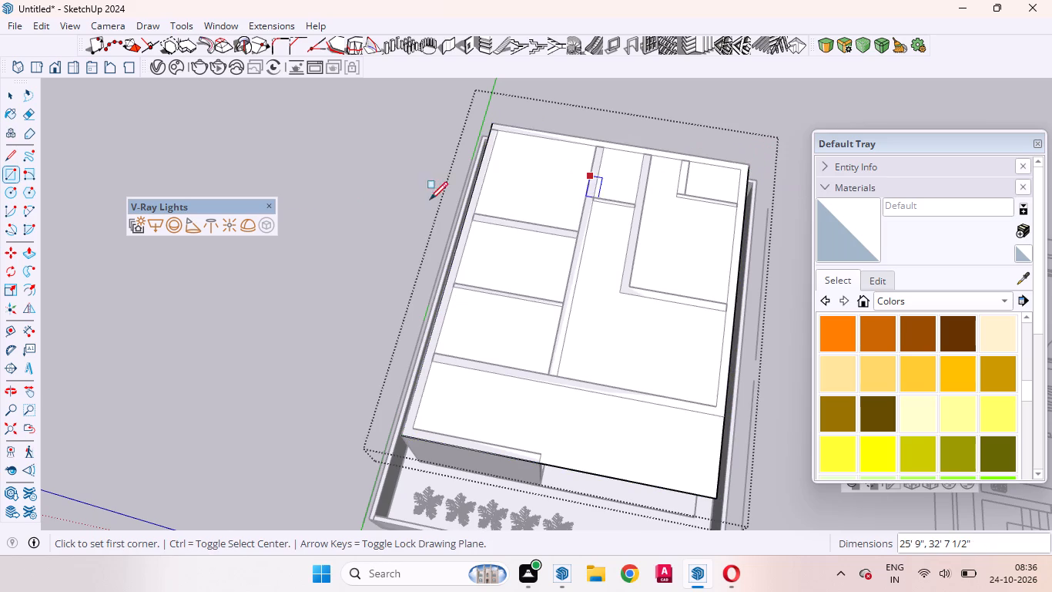
Extrude the rectangle upward 6" with Push/Pull as the roof slab, and exit the group.
left_click(36, 249)
left_click_drag(511, 237, 497, 217)
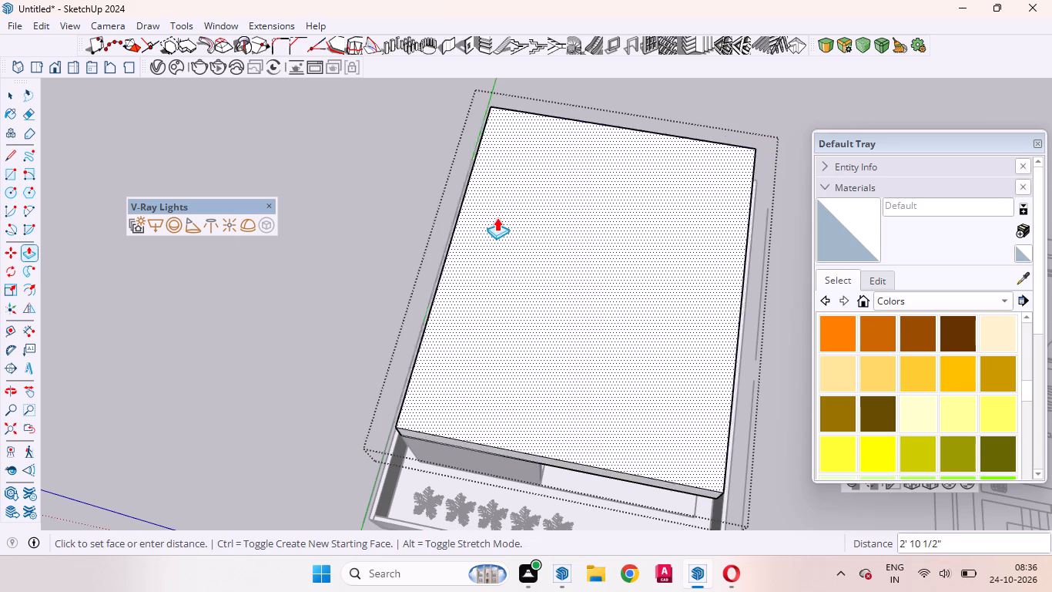
left_click_drag(497, 217, 489, 207)
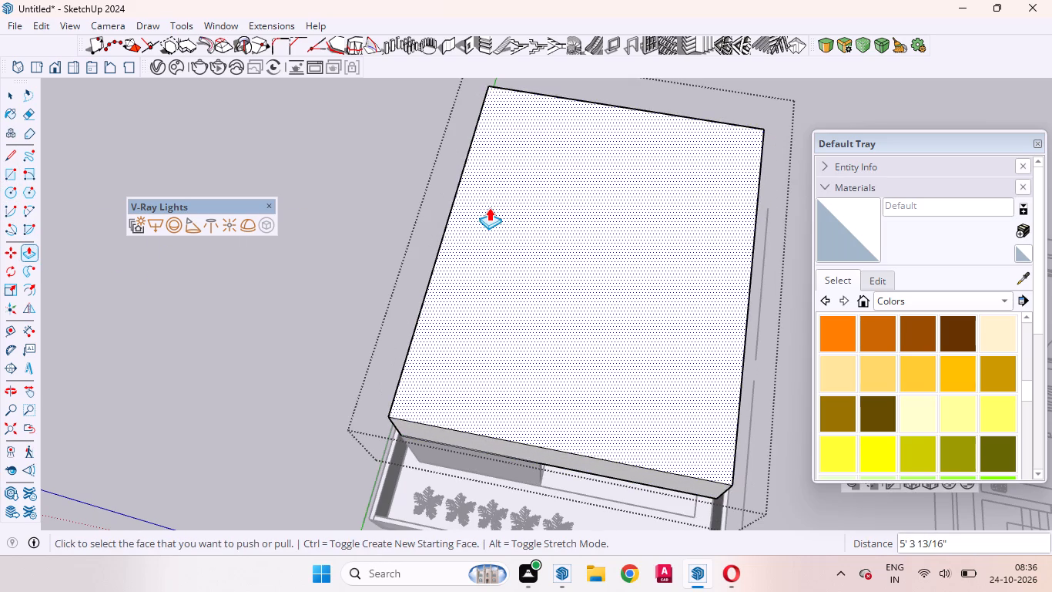
key("6")
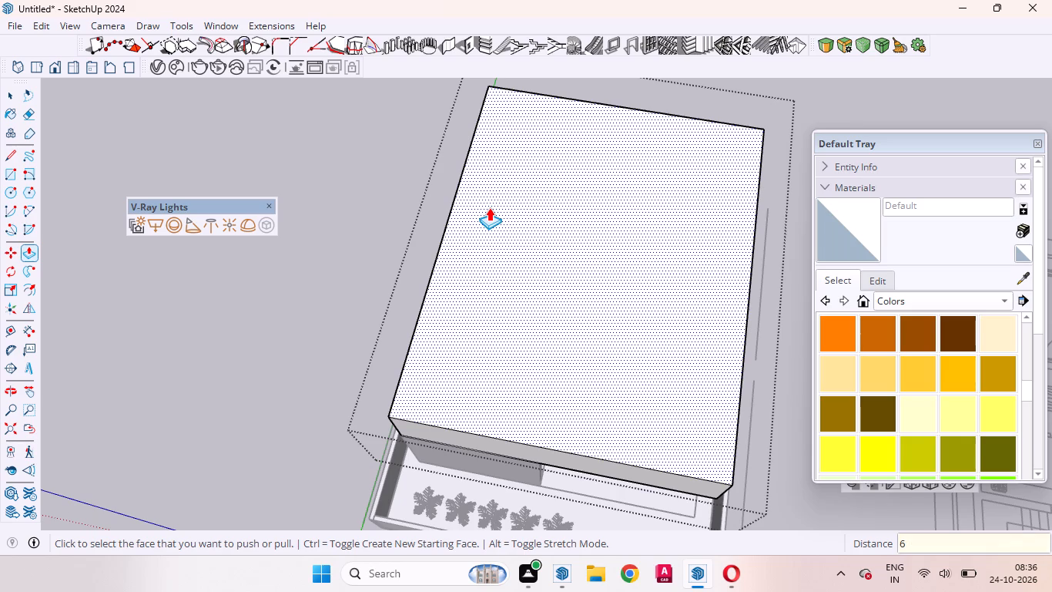
key("Return")
key("space")
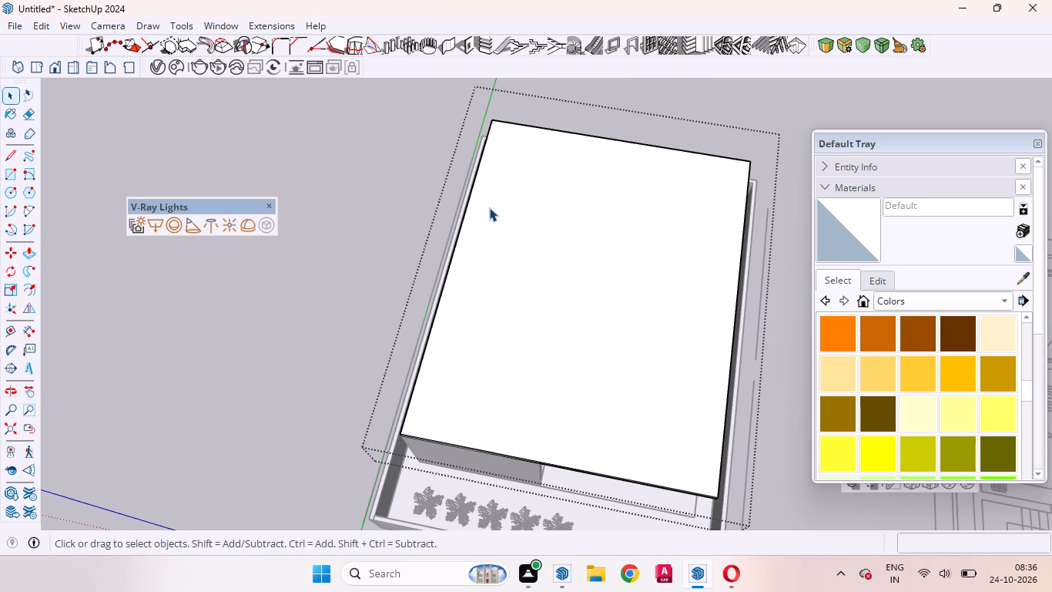
left_click(351, 362)
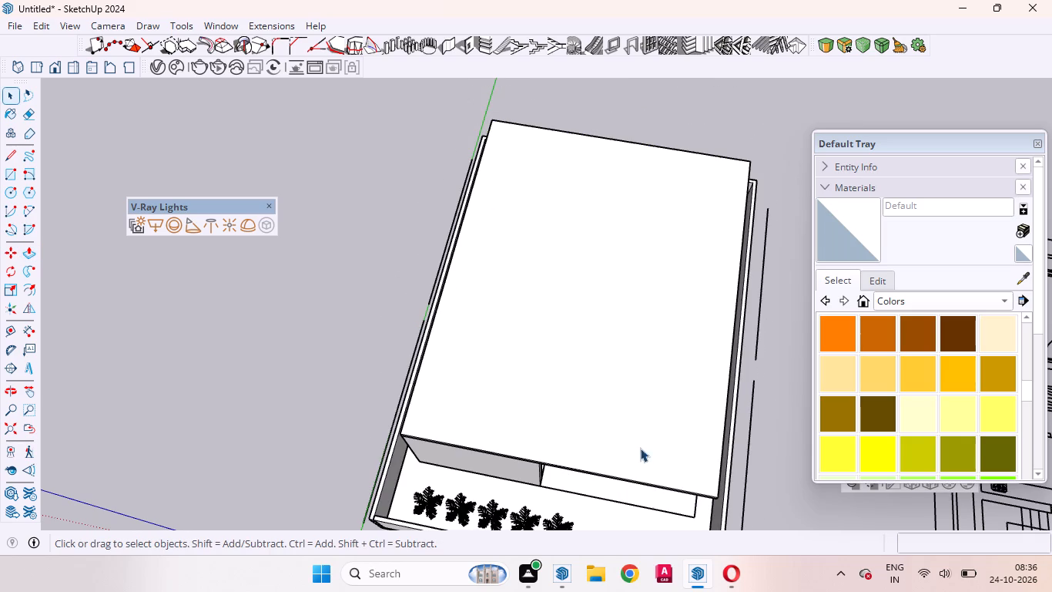
Examine the roofed house from above and from the front yard side.
scroll(658, 470, "up", 4)
scroll(658, 471, "down", 5)
scroll(554, 434, "down", 3)
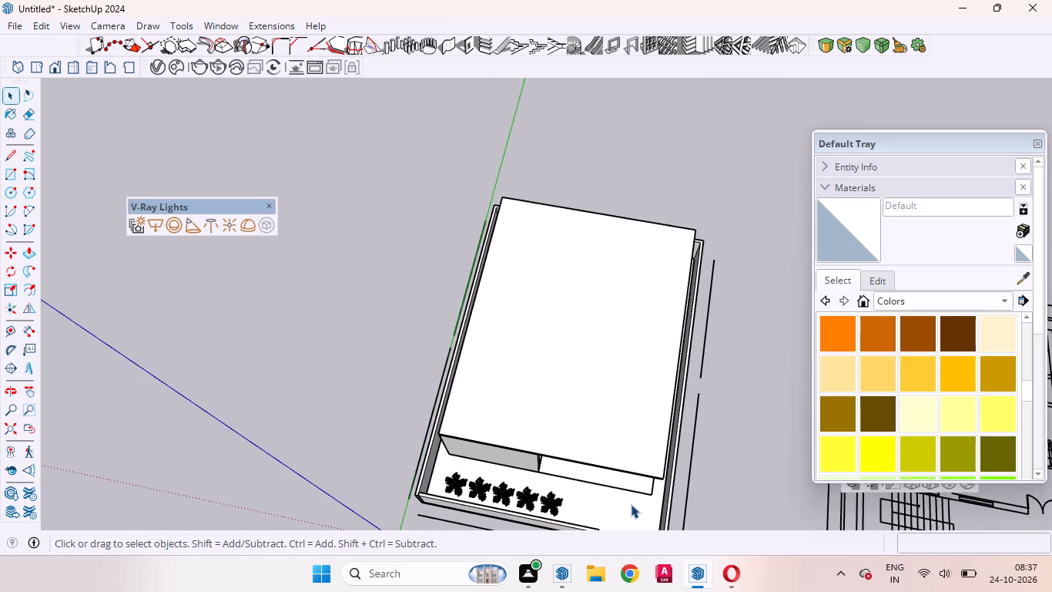
middle_click_drag(631, 504, 483, 274)
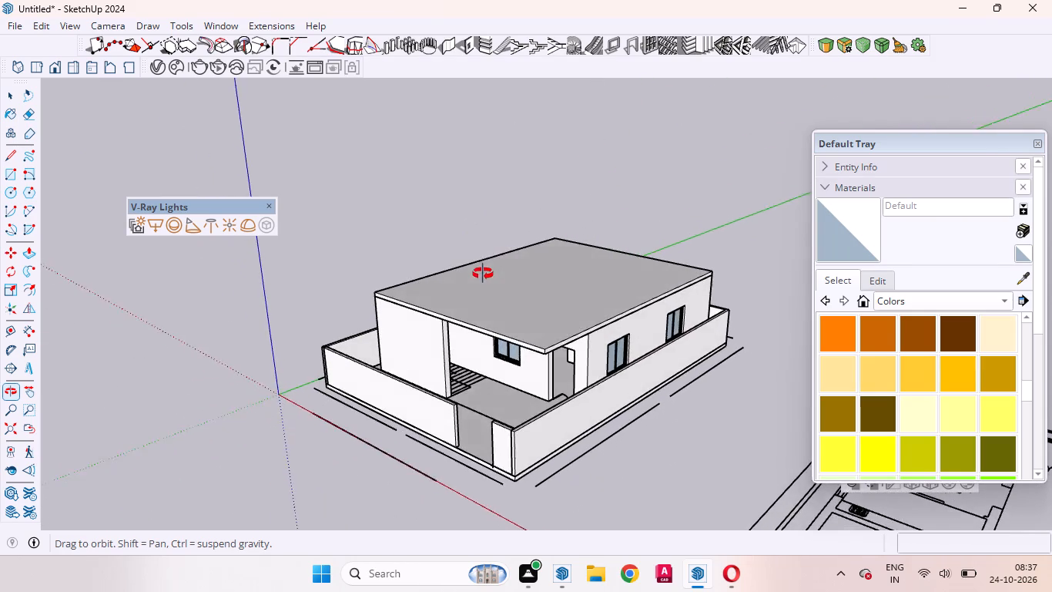
middle_click_drag(483, 274, 595, 238)
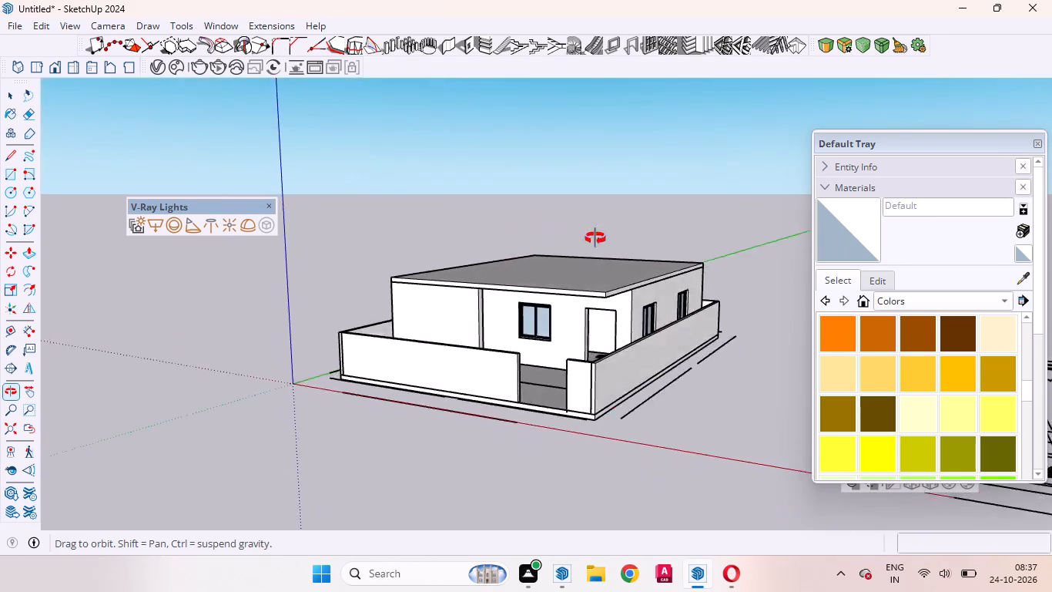
middle_click_drag(595, 238, 638, 253)
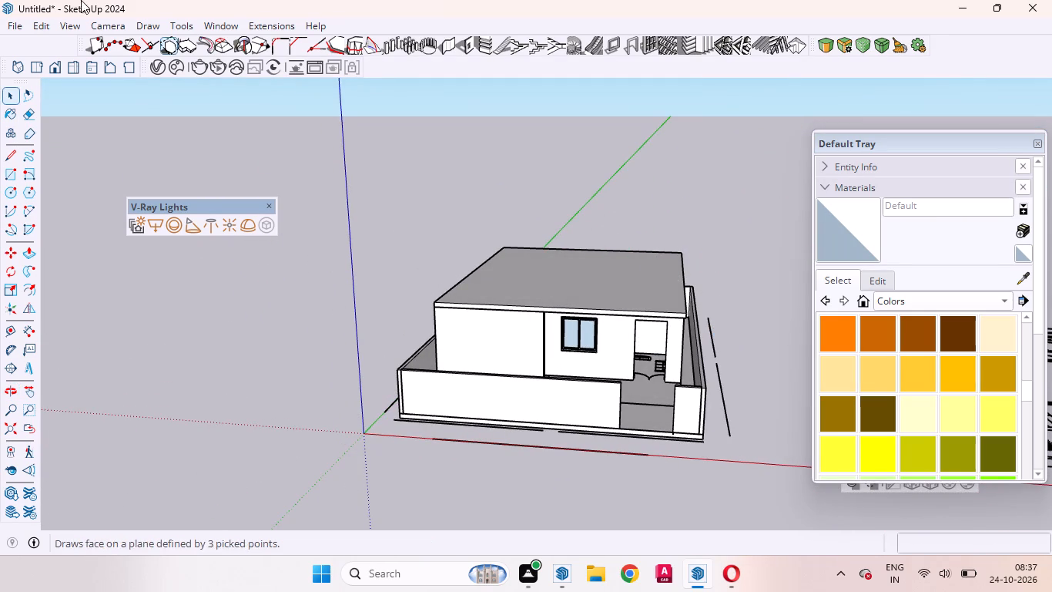
Open the 3D Warehouse and browse the "doors" models for a framed wooden door.
left_click(222, 27)
left_click(270, 136)
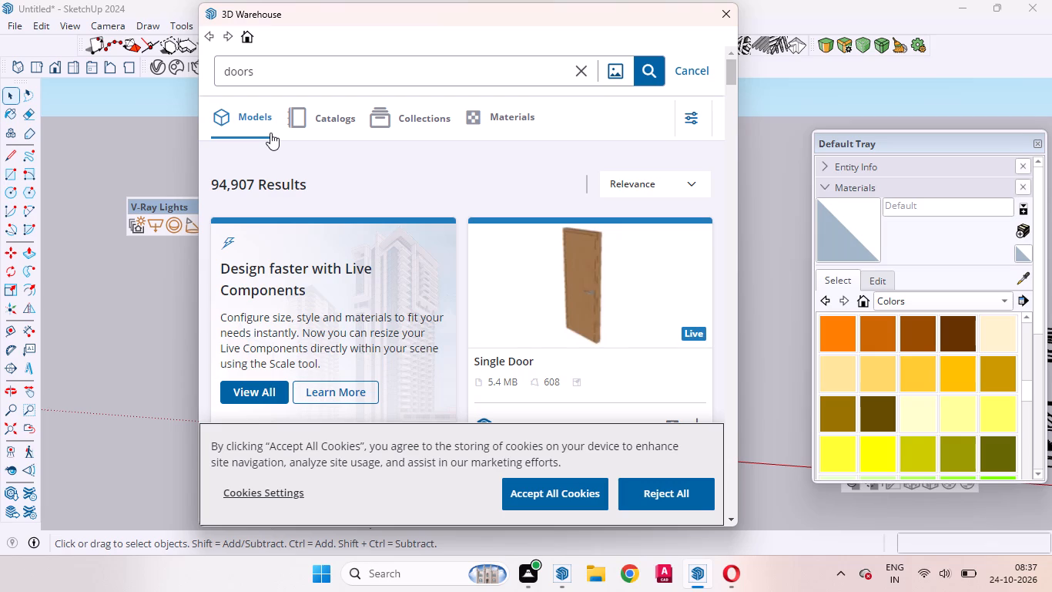
scroll(397, 229, "down", 8)
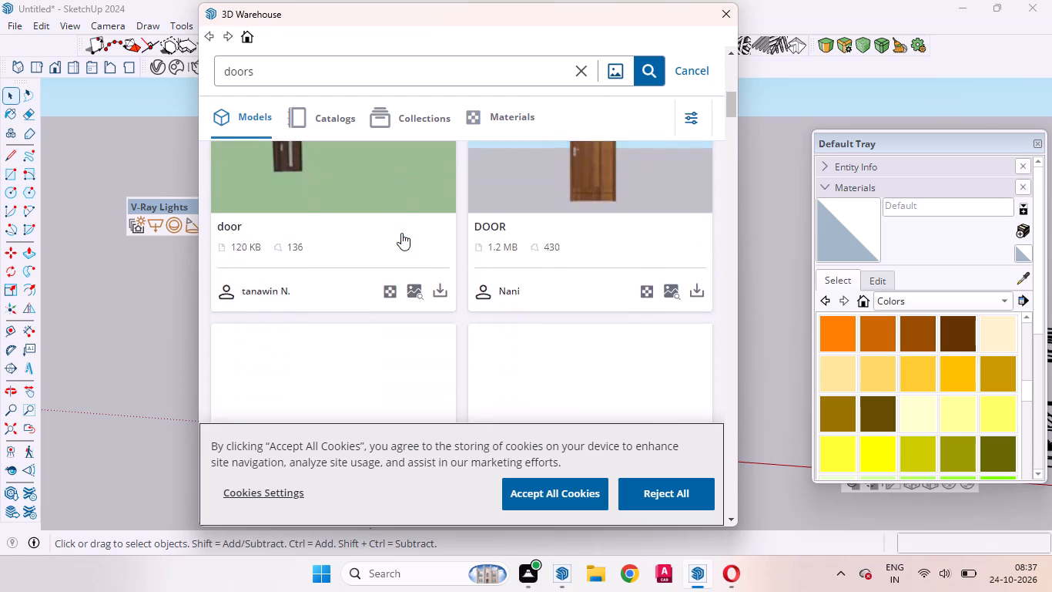
scroll(401, 233, "down", 5)
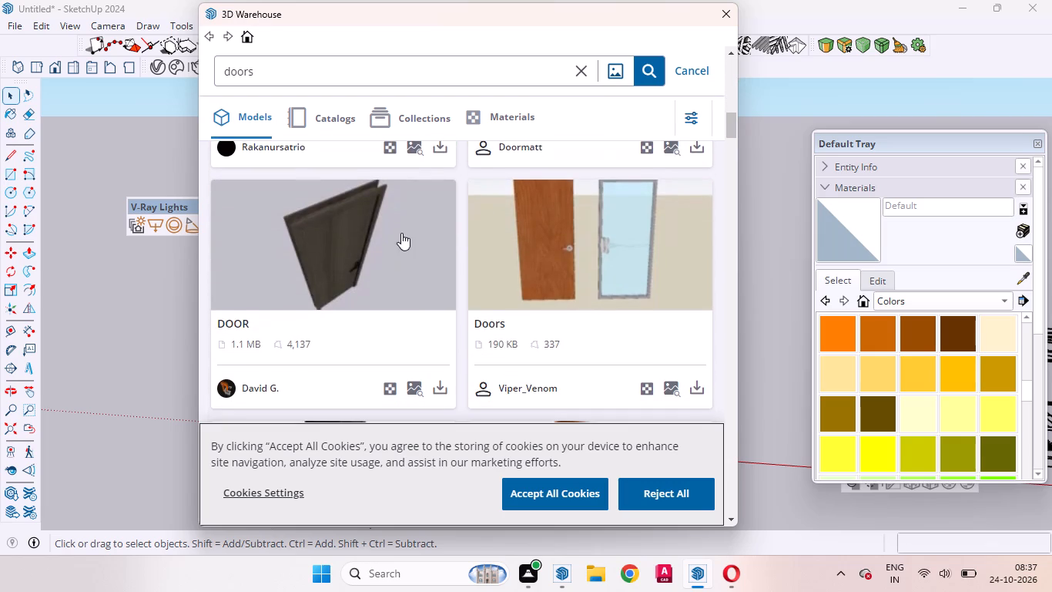
scroll(401, 233, "down", 4)
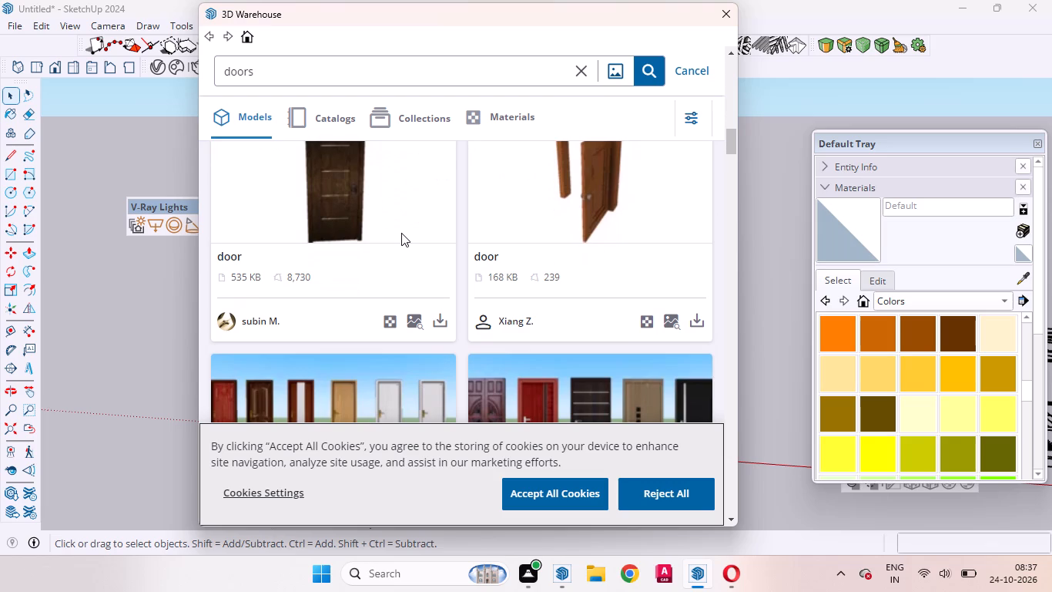
scroll(401, 233, "up", 1)
scroll(401, 233, "down", 1)
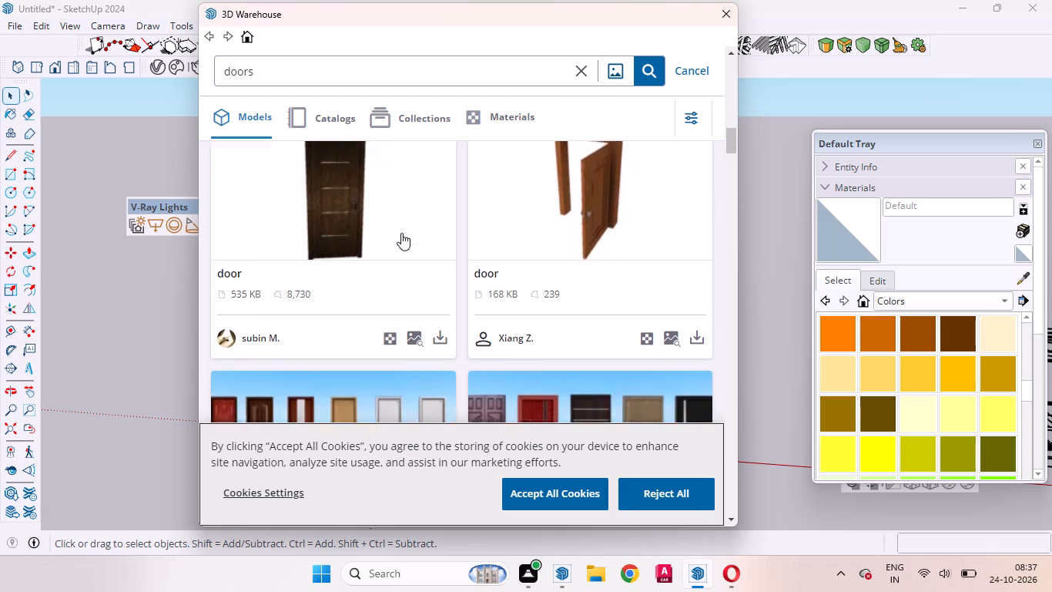
scroll(401, 233, "down", 1)
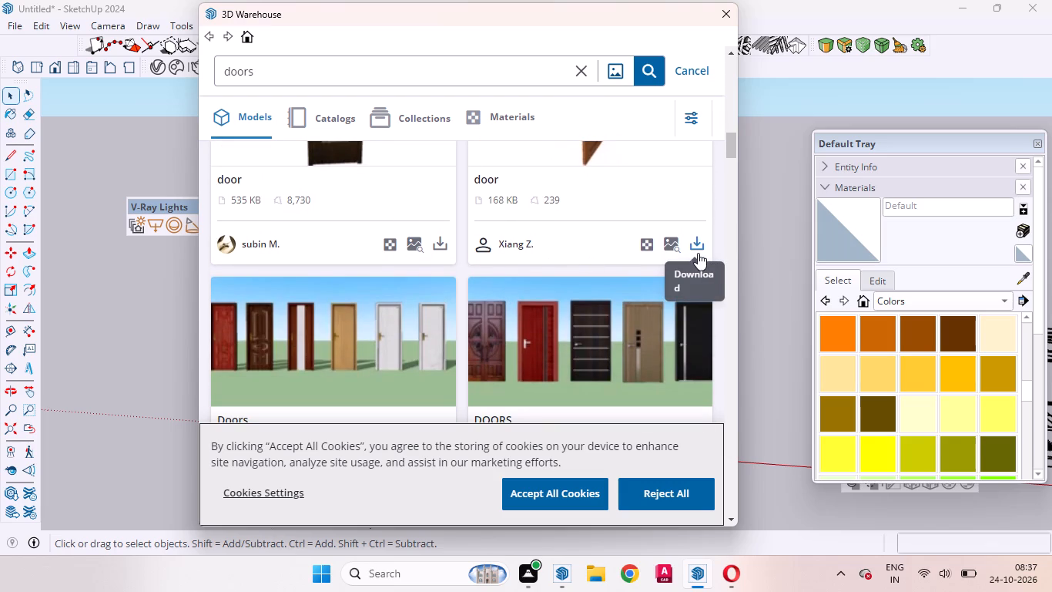
Load the 168 KB open wooden door with frame into the model and place it near the front gate opening.
left_click(692, 249)
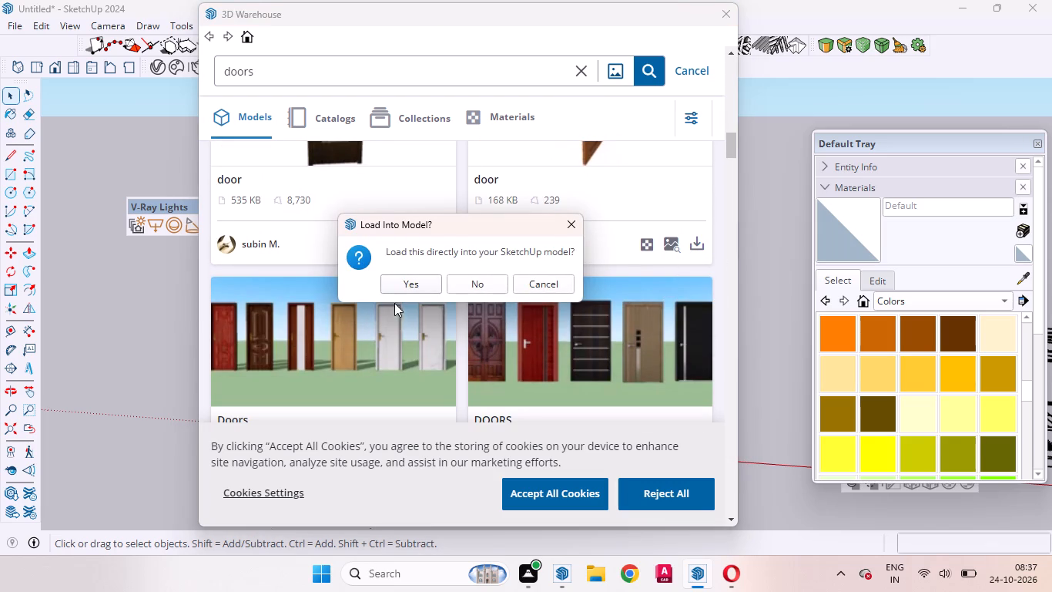
left_click(409, 290)
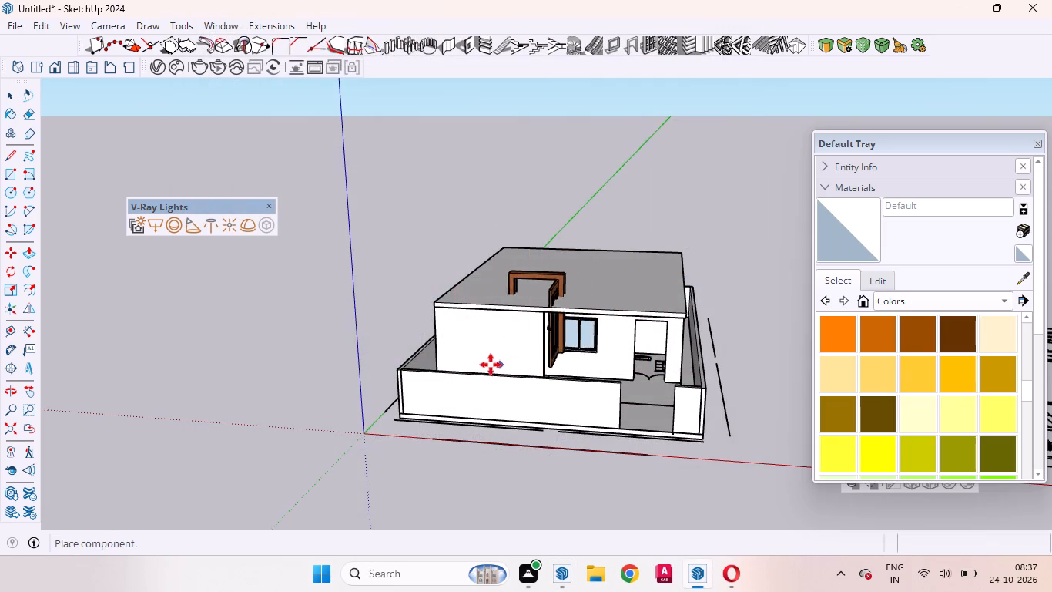
scroll(491, 365, "down", 5)
scroll(538, 391, "up", 5)
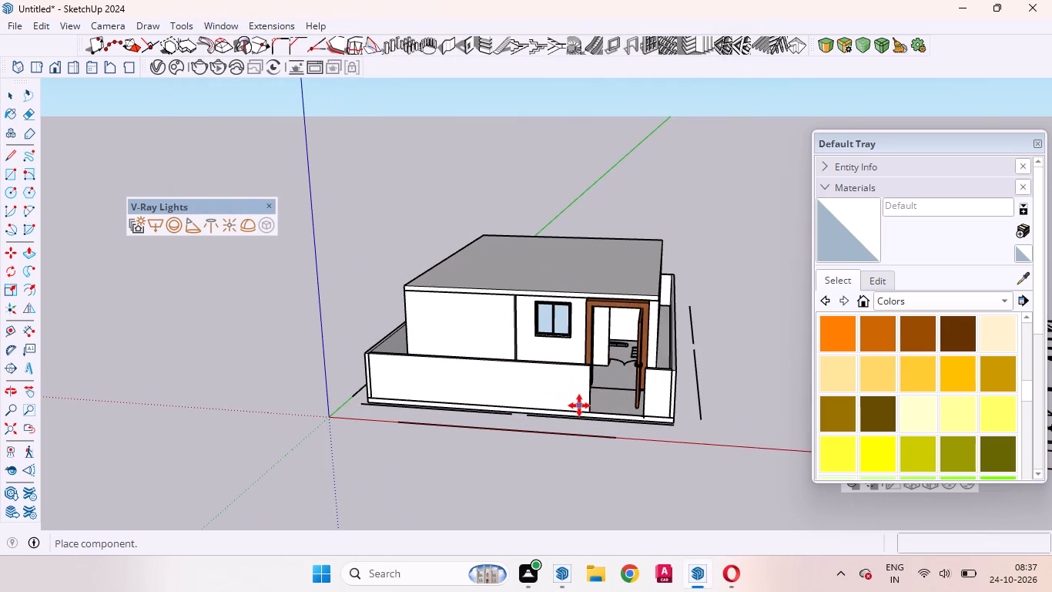
left_click(579, 406)
Scale the placed wooden door uniformly to about 0.66 with the Scale tool.
scroll(668, 353, "up", 10)
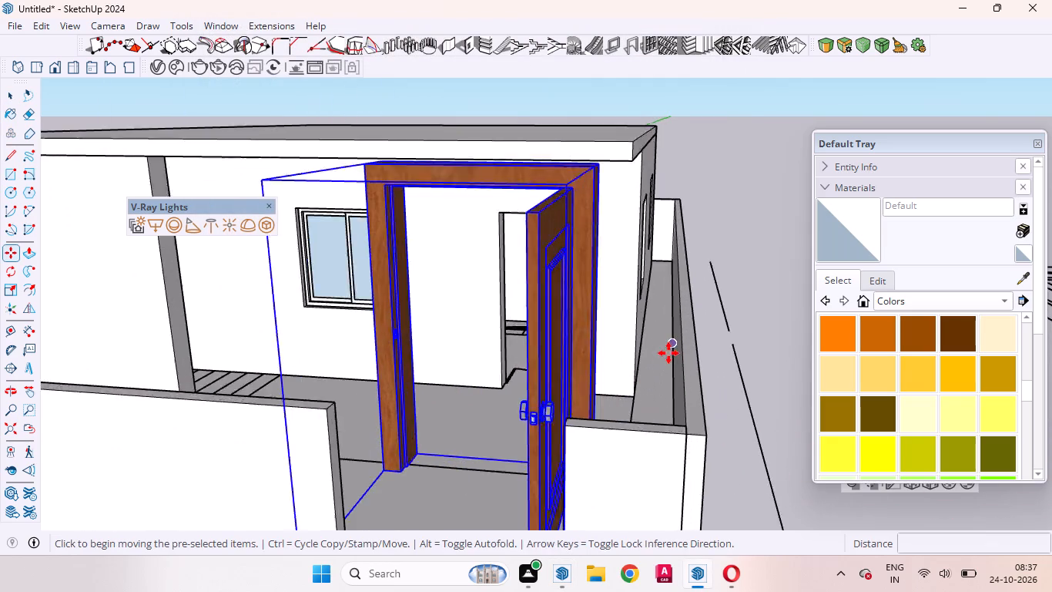
middle_click_drag(664, 385, 610, 455)
scroll(575, 402, "down", 5)
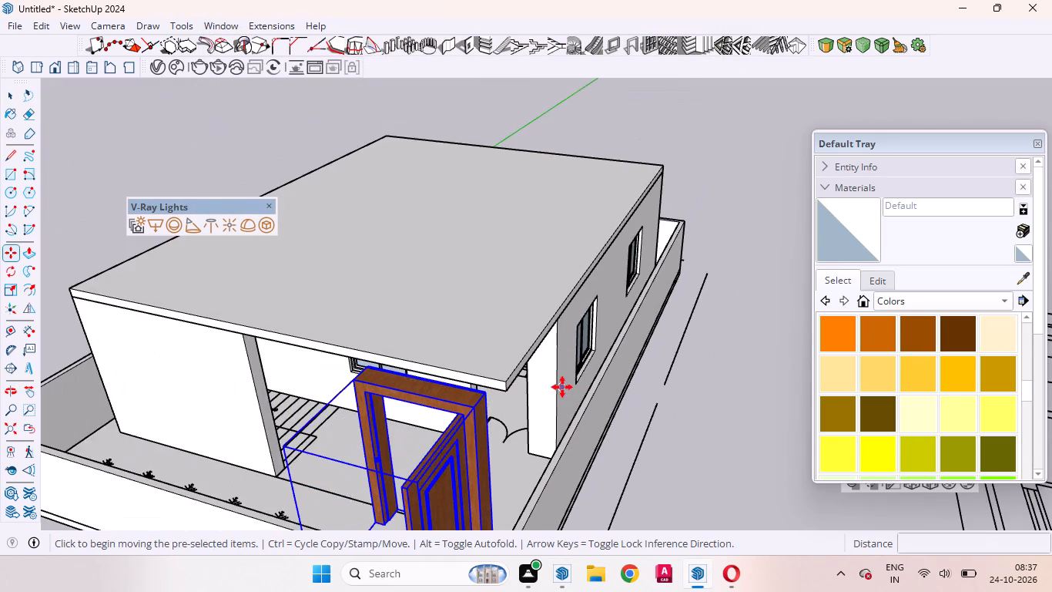
scroll(565, 389, "down", 6)
middle_click_drag(570, 486, 544, 576)
scroll(523, 546, "up", 12)
scroll(507, 504, "up", 10)
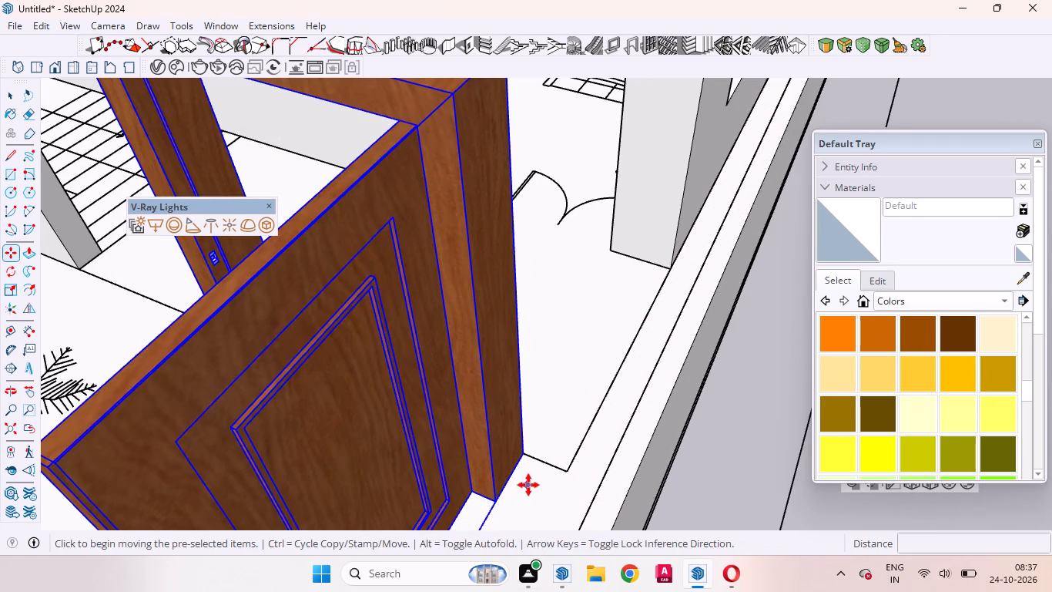
scroll(528, 485, "down", 3)
scroll(528, 485, "up", 1)
scroll(528, 485, "down", 3)
key("s")
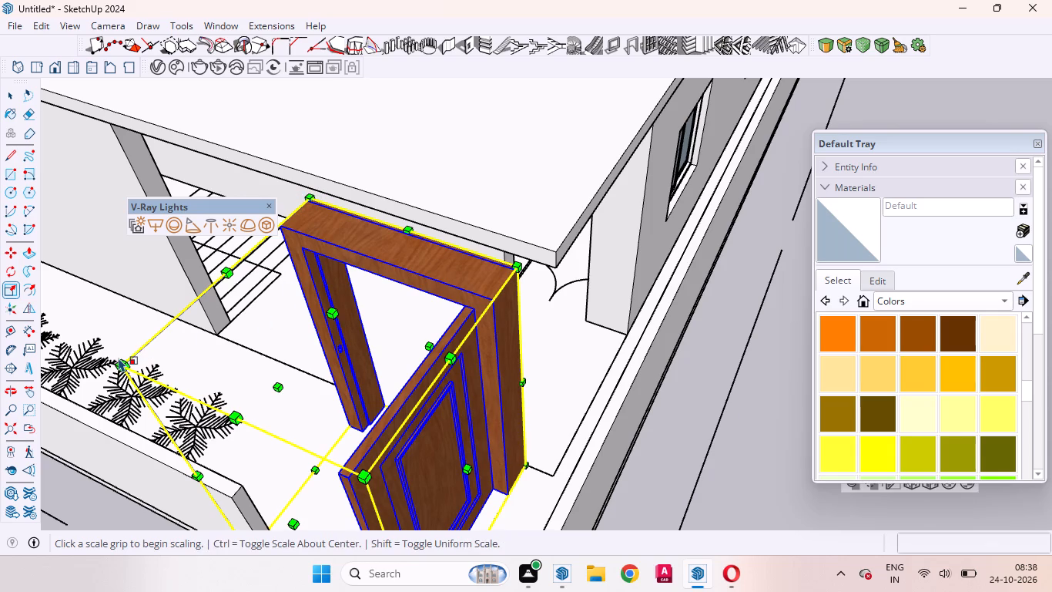
left_click_drag(122, 362, 285, 389)
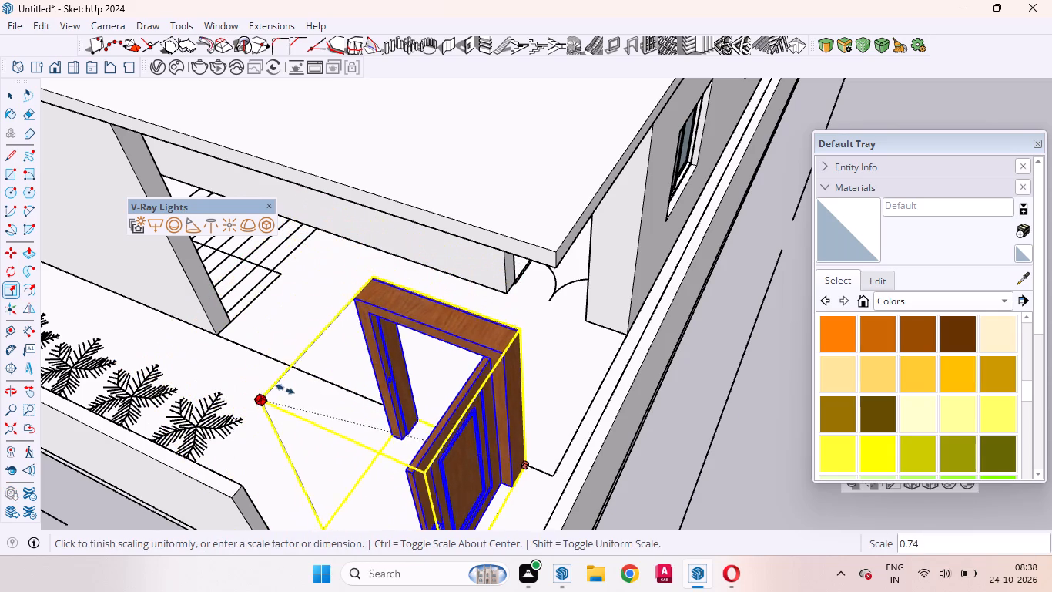
left_click_drag(285, 389, 309, 390)
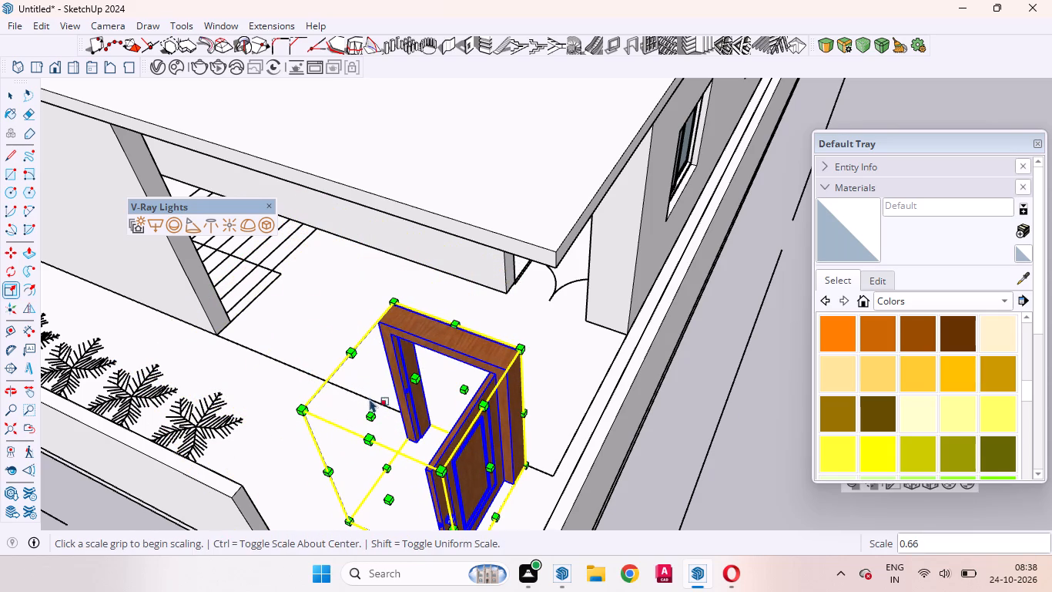
Scale the door to about 0.87 along the red axis and about 0.89 along the green axis.
left_click_drag(364, 411, 375, 418)
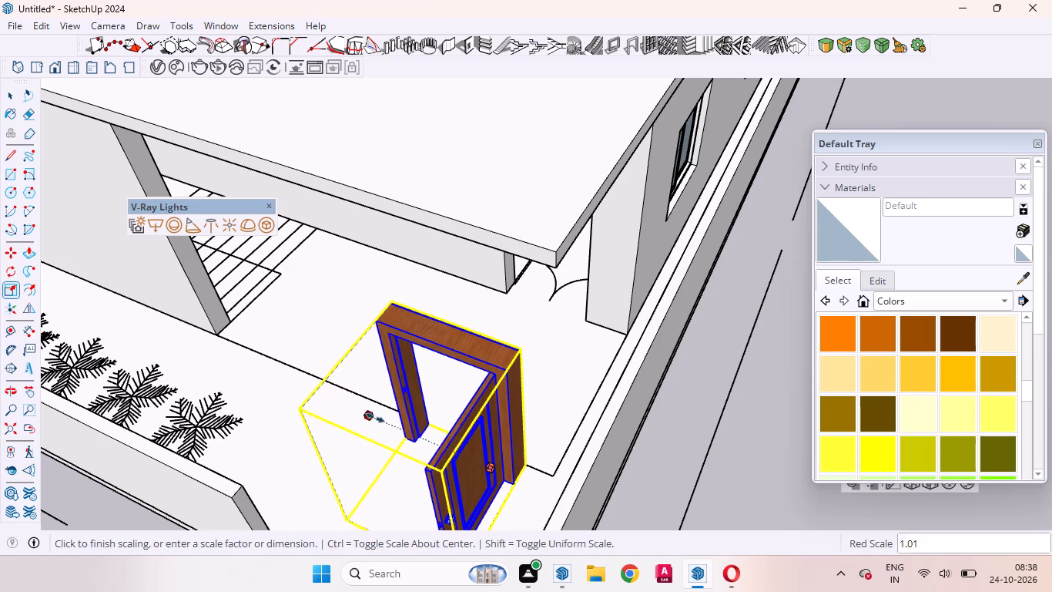
left_click_drag(375, 418, 387, 422)
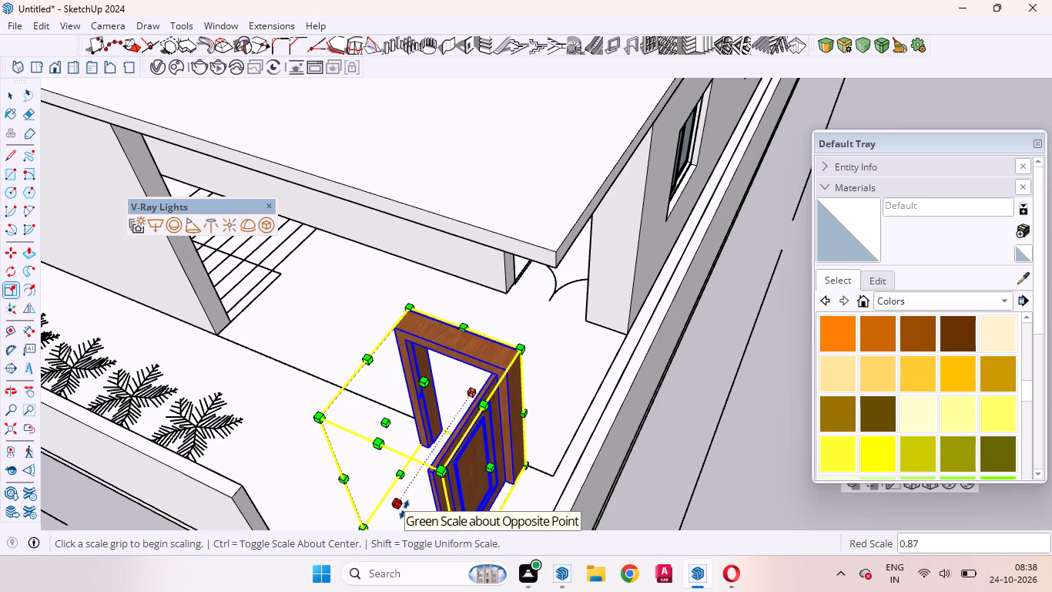
left_click_drag(397, 501, 406, 492)
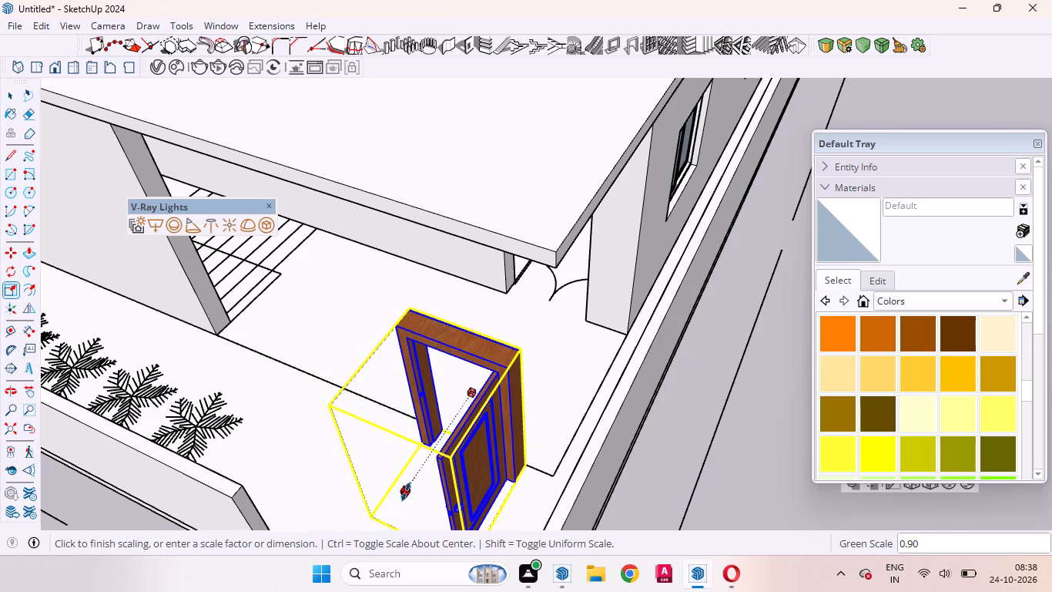
left_click_drag(406, 492, 406, 490)
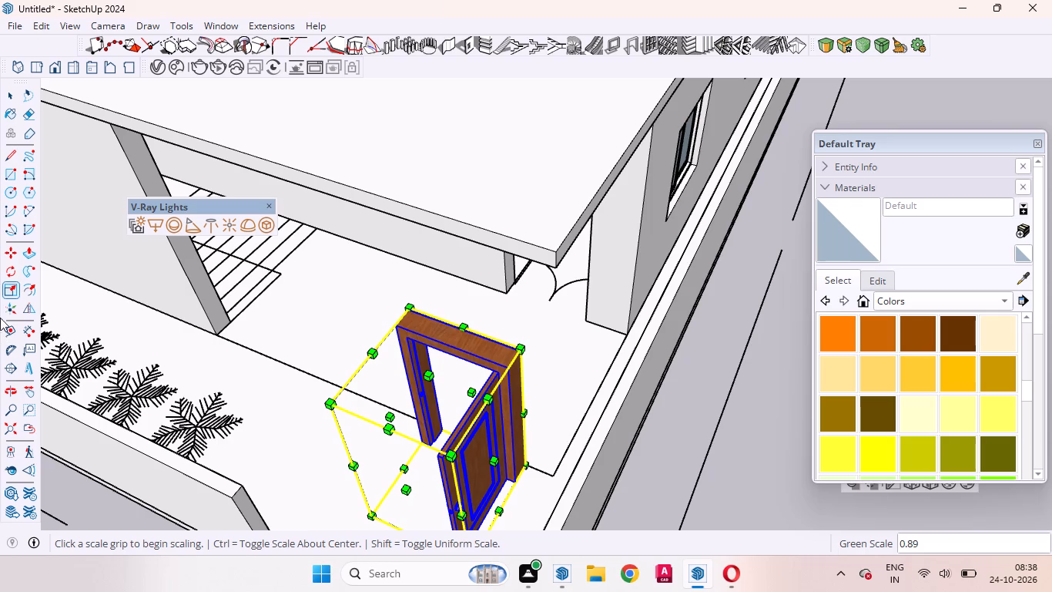
Raise the door about 3' 10" along the blue axis and move its bottom frame corner onto the bottom corner of the house's entrance opening.
left_click(12, 249)
scroll(369, 407, "down", 3)
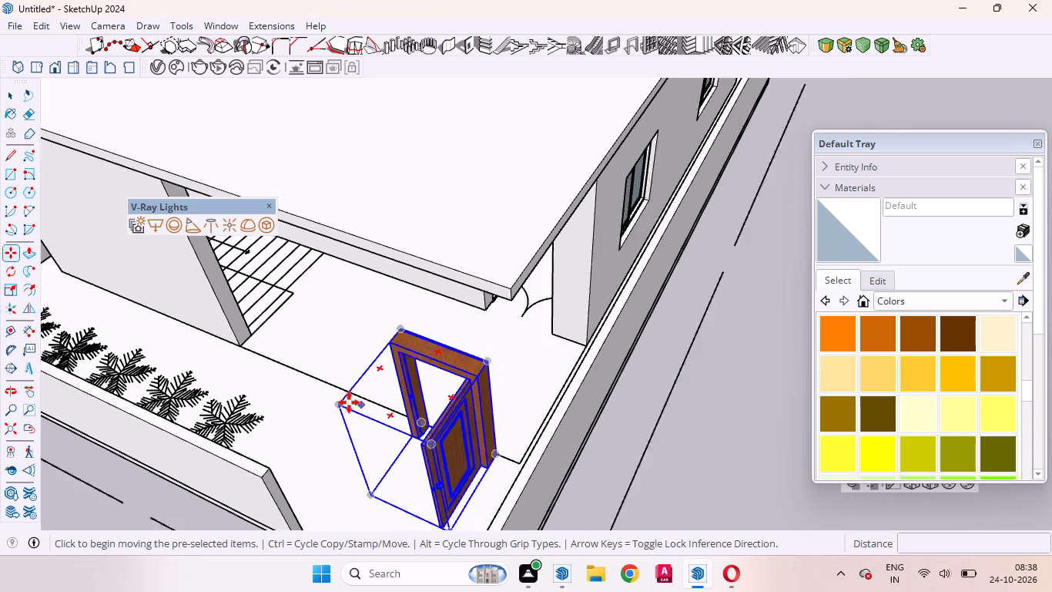
scroll(349, 402, "down", 2)
scroll(429, 467, "up", 11)
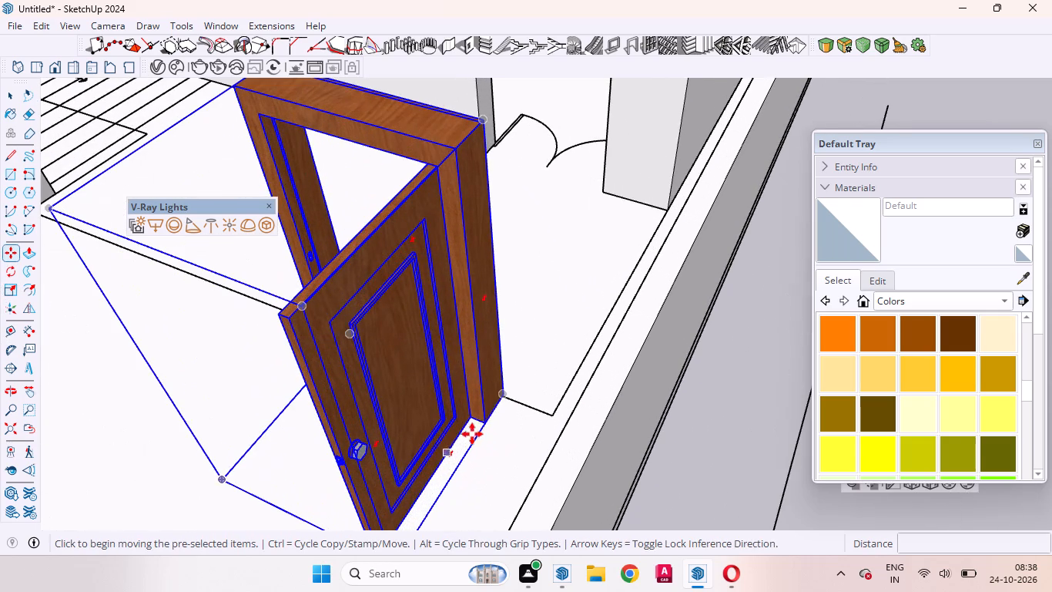
left_click(505, 392)
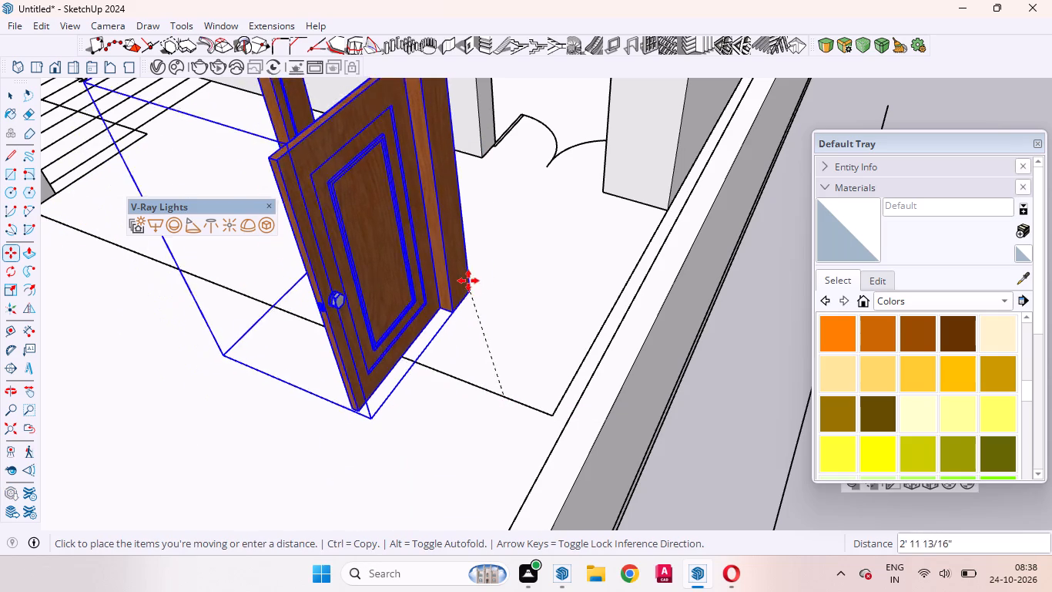
scroll(481, 241, "up", 5)
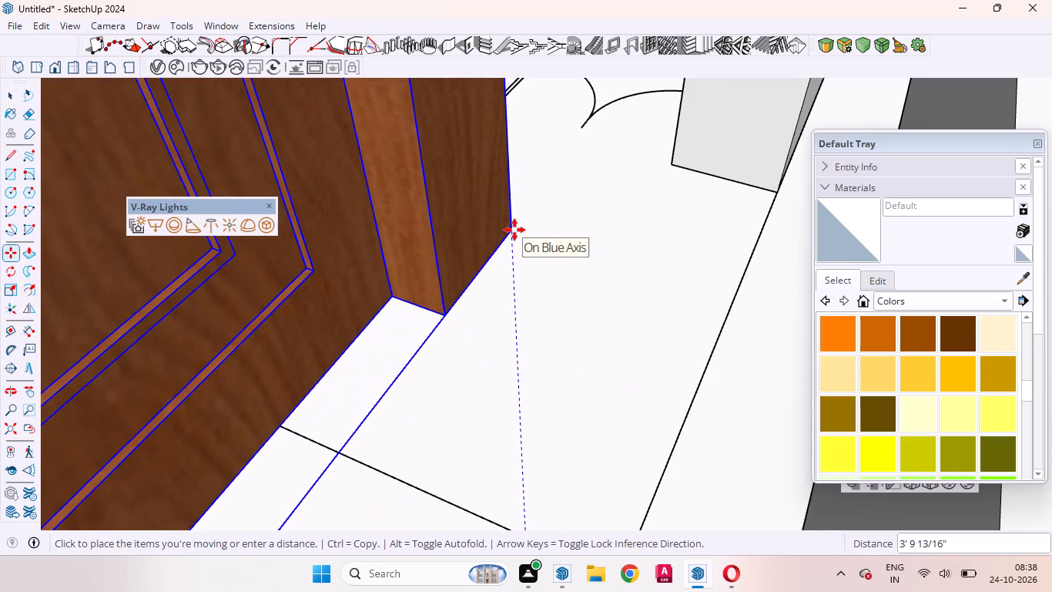
left_click(514, 229)
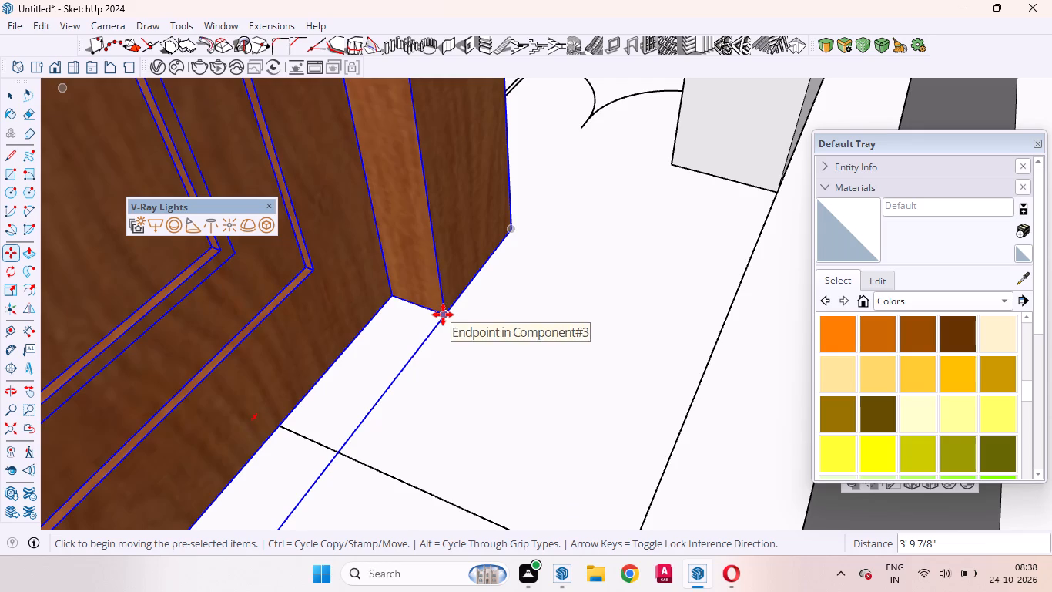
left_click(443, 314)
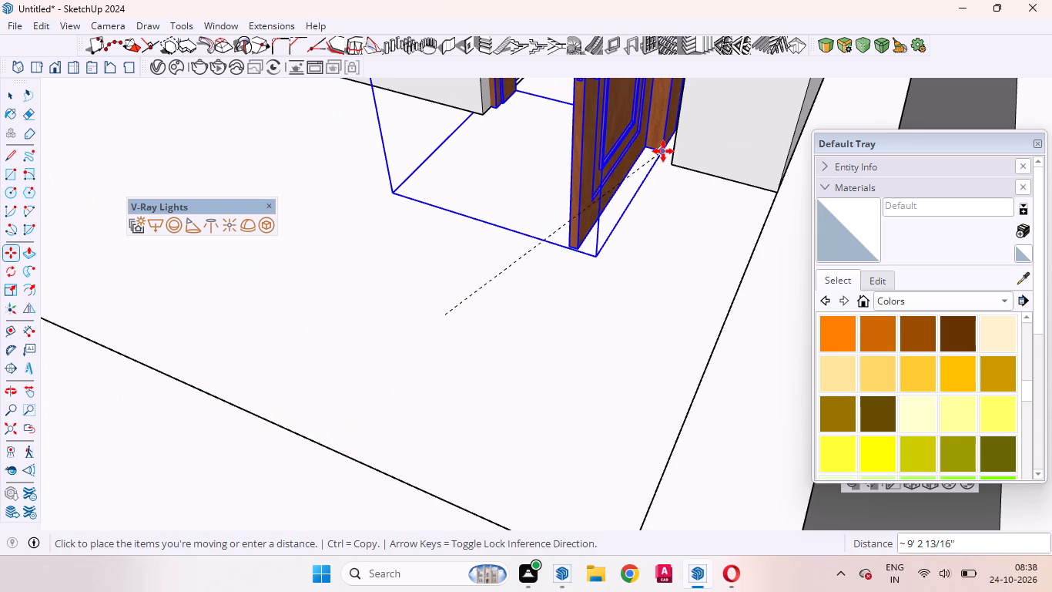
left_click(672, 160)
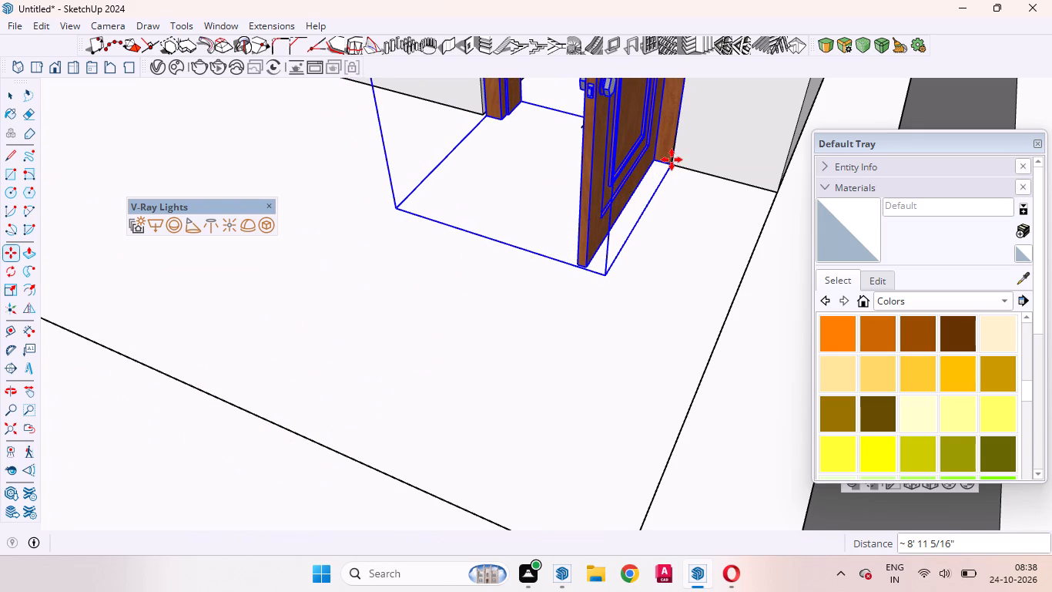
scroll(632, 288, "down", 12)
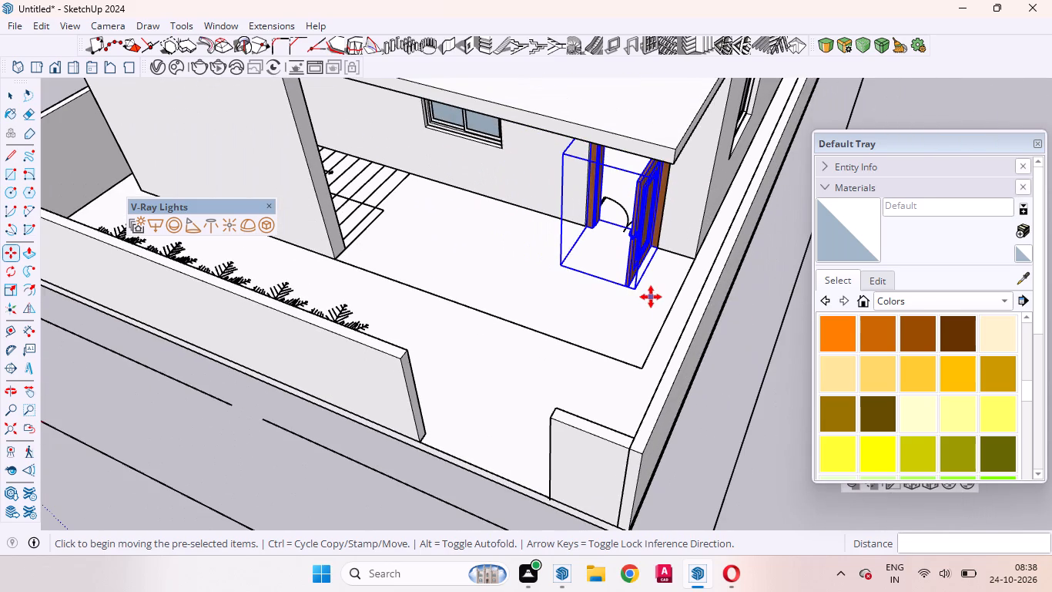
Examine how the door frame fits the sides and top of the house's entrance opening from several angles.
left_click(14, 93)
scroll(570, 306, "down", 2)
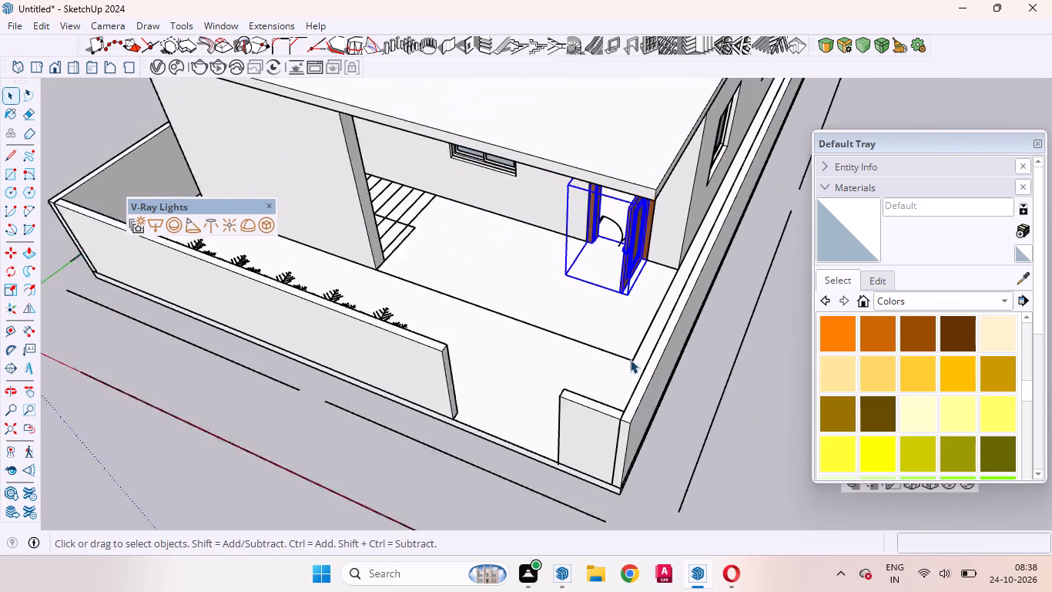
scroll(630, 359, "down", 2)
scroll(574, 203, "up", 5)
scroll(652, 238, "up", 3)
middle_click_drag(726, 341, 725, 341)
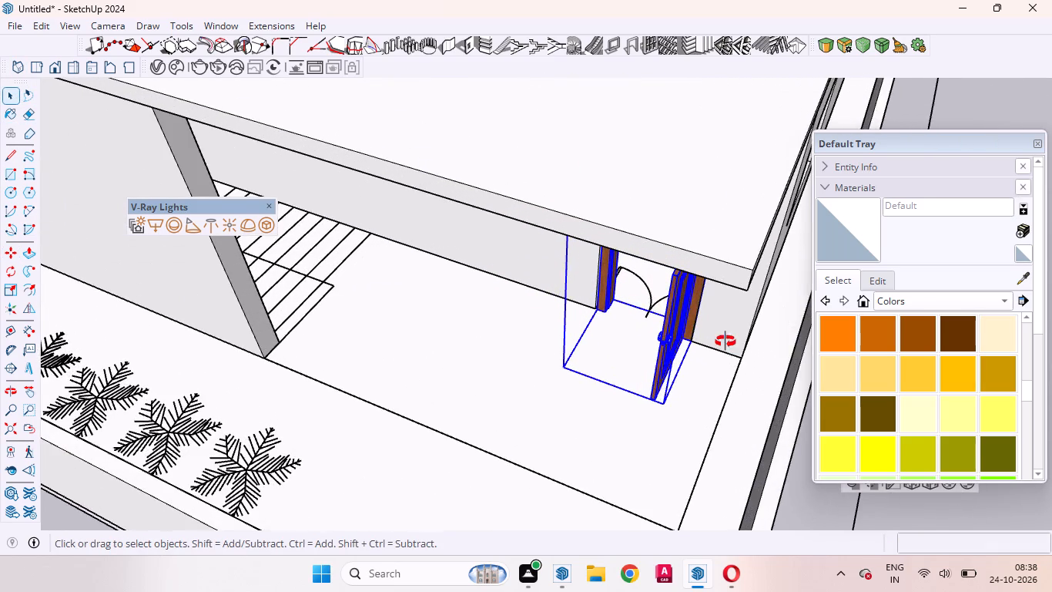
middle_click_drag(725, 341, 724, 225)
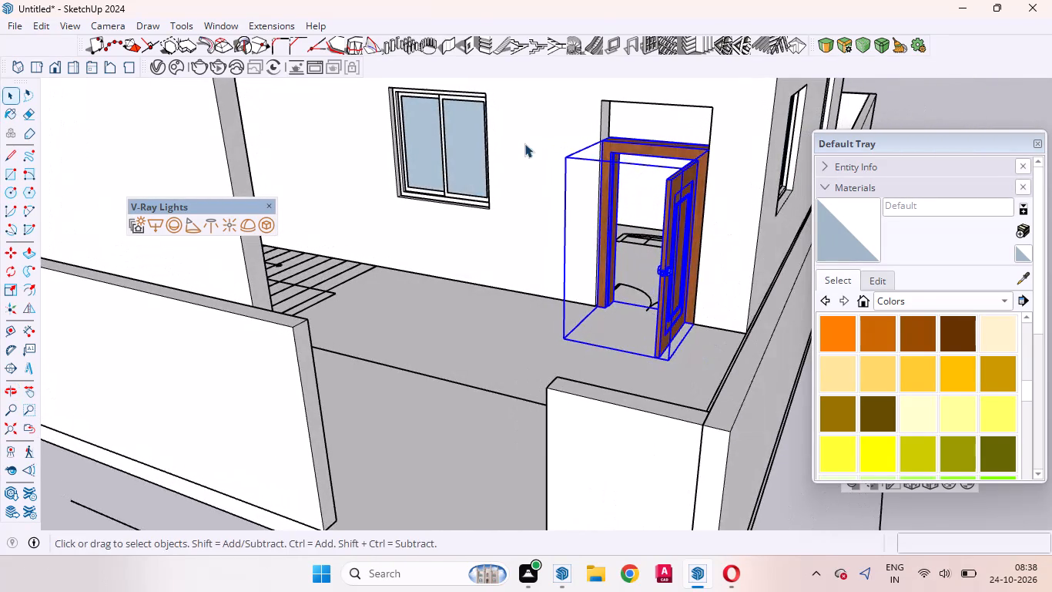
scroll(524, 143, "up", 6)
scroll(705, 168, "up", 3)
middle_click_drag(709, 171, 714, 176)
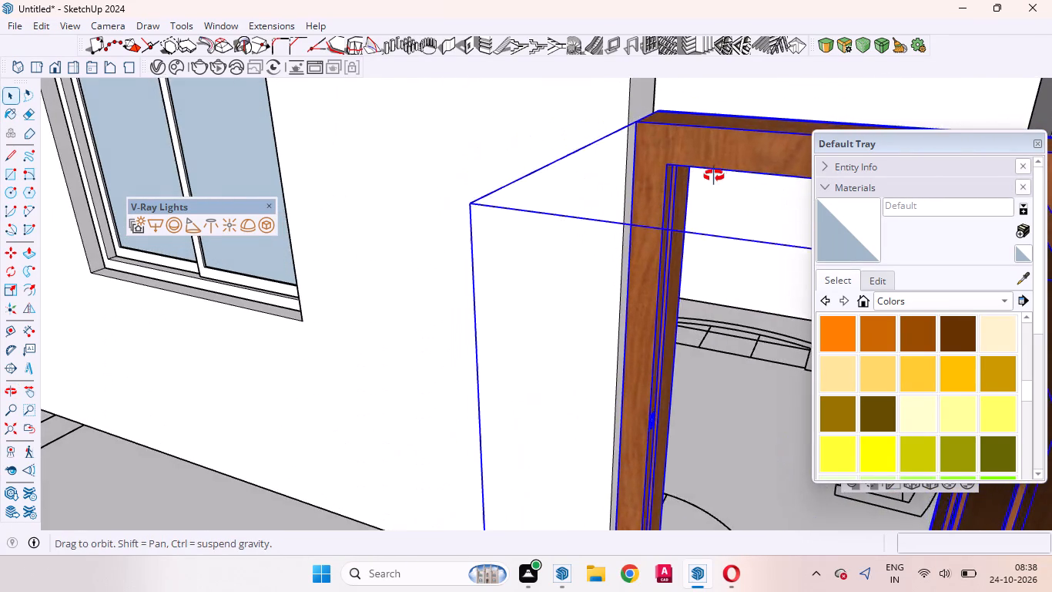
middle_click_drag(714, 176, 724, 181)
scroll(724, 176, "up", 9)
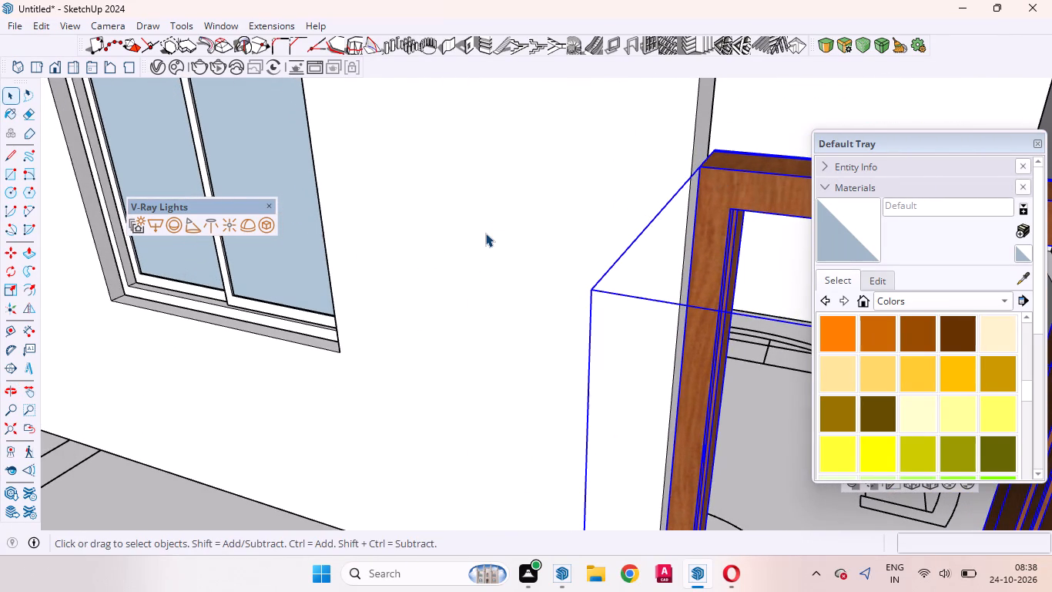
scroll(484, 237, "down", 6)
scroll(538, 555, "down", 2)
scroll(459, 457, "down", 4)
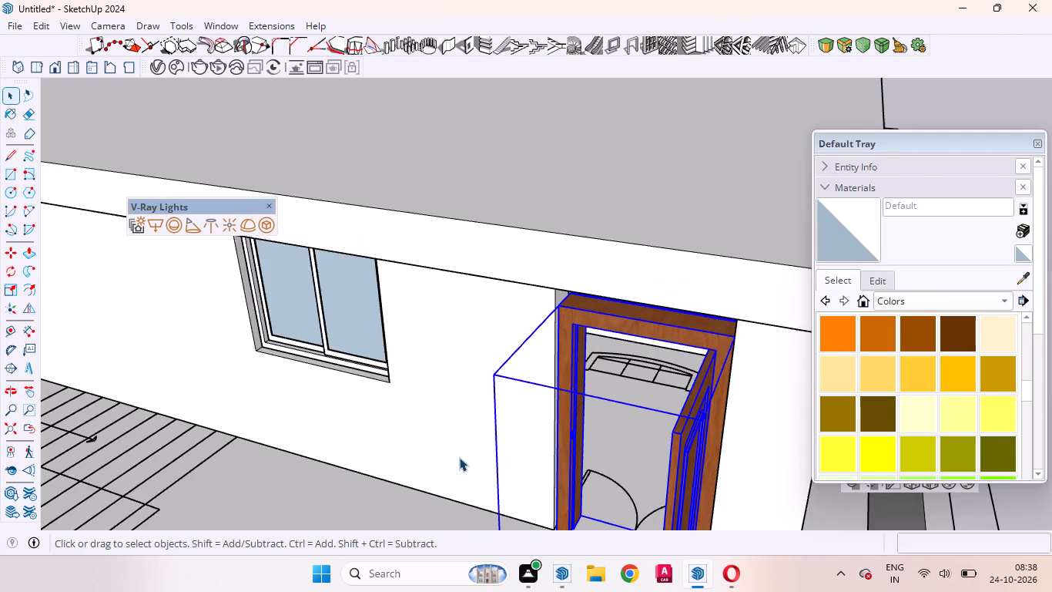
scroll(459, 457, "down", 4)
middle_click_drag(464, 469, 490, 395)
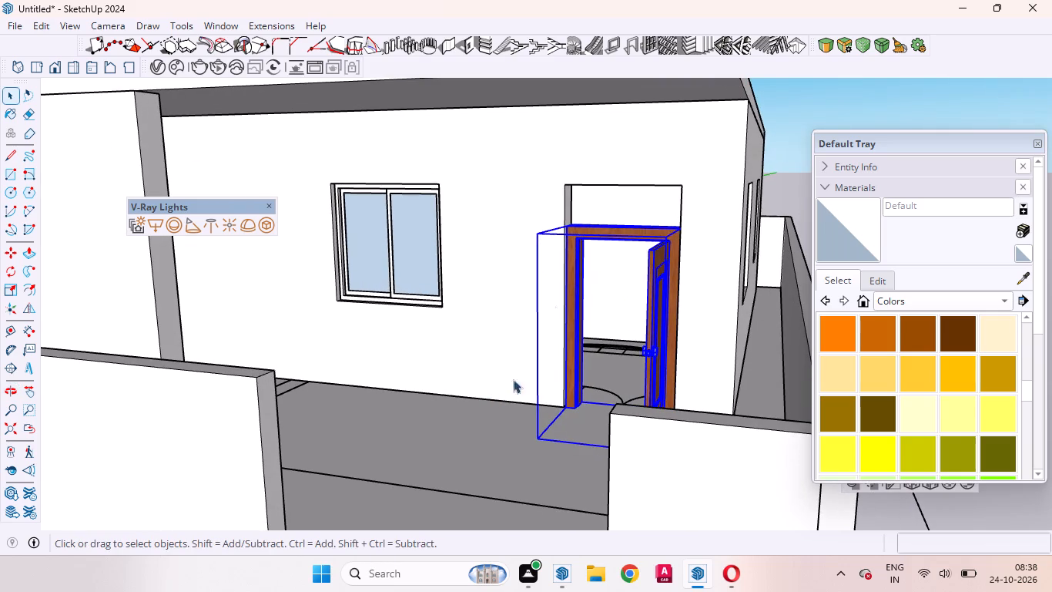
Widen the door along the red axis by a factor of about 1.02 to meet the side of the entrance opening.
scroll(609, 156, "up", 4)
scroll(611, 219, "up", 5)
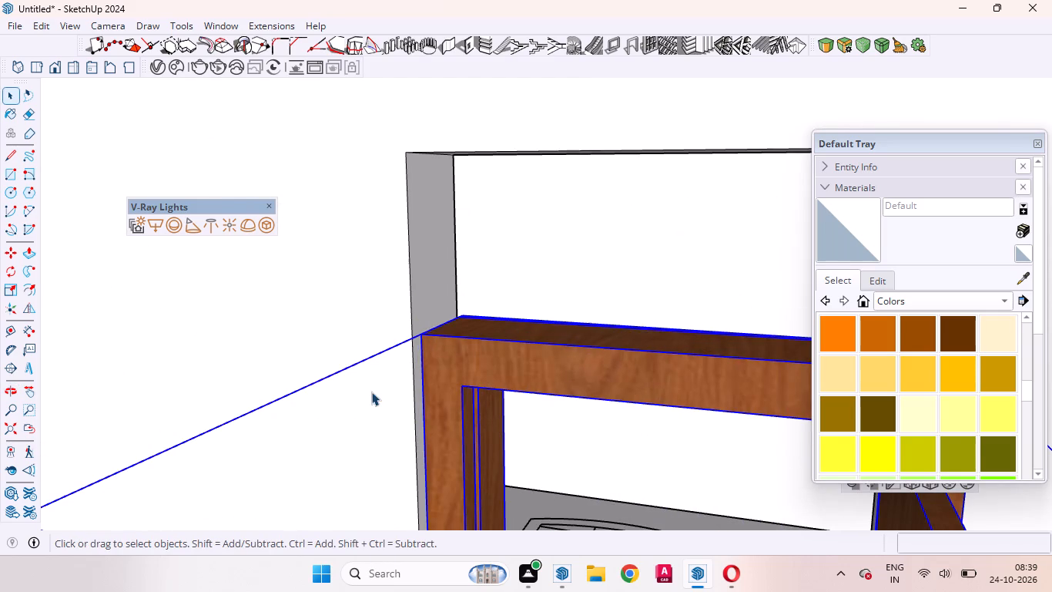
middle_click_drag(370, 392, 482, 363)
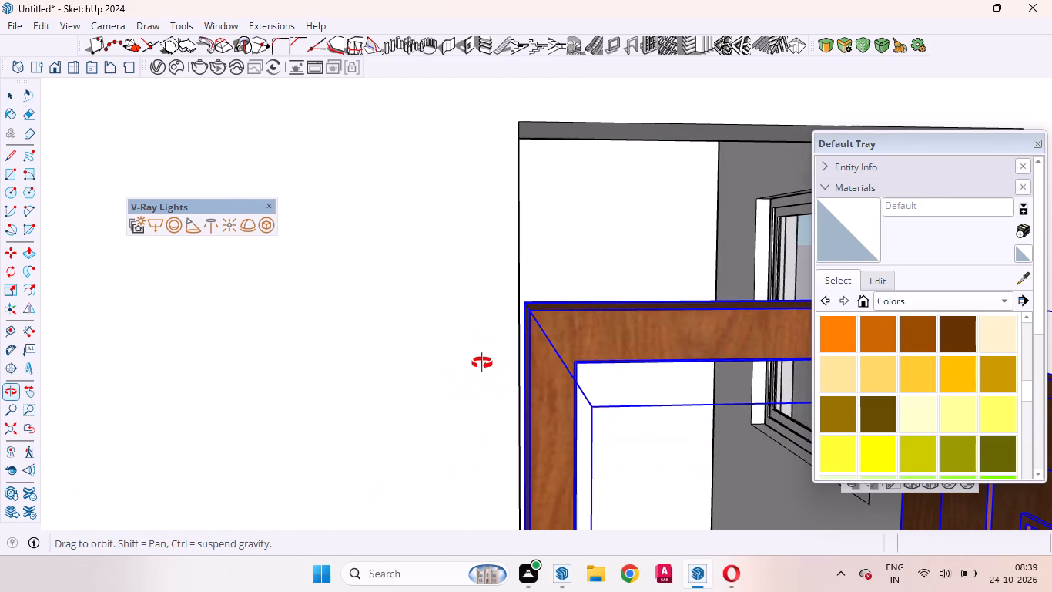
middle_click_drag(482, 363, 478, 363)
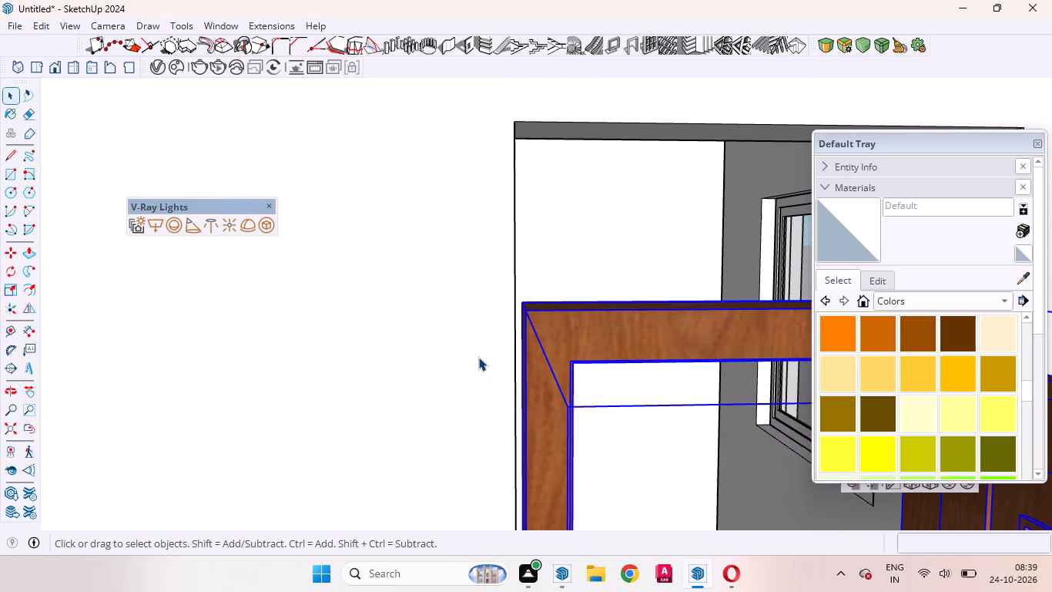
key("s")
scroll(412, 319, "down", 3)
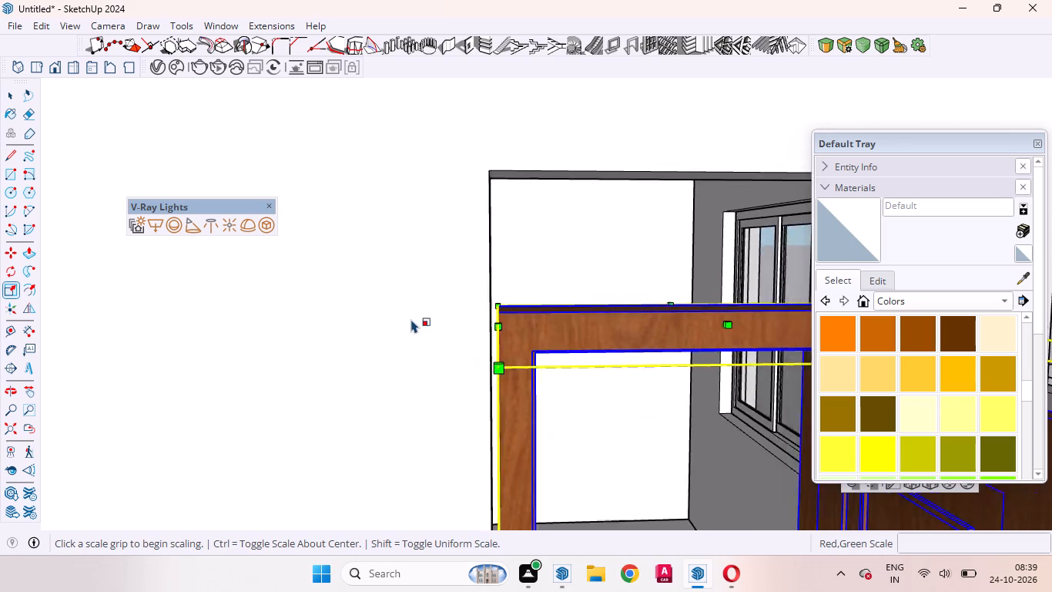
scroll(411, 319, "down", 11)
scroll(439, 488, "up", 2)
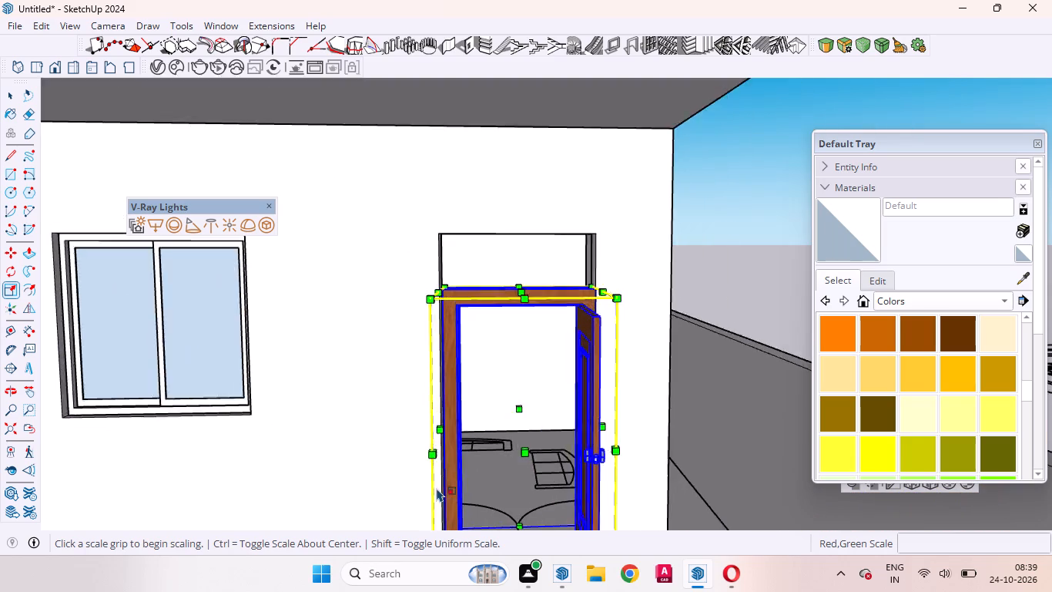
scroll(437, 488, "up", 12)
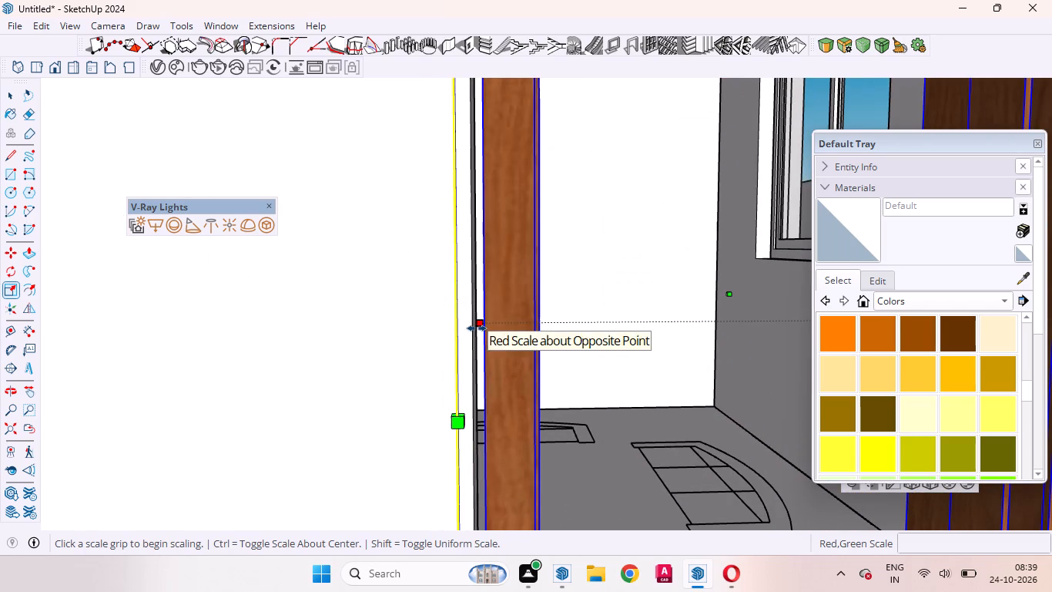
left_click_drag(477, 328, 470, 330)
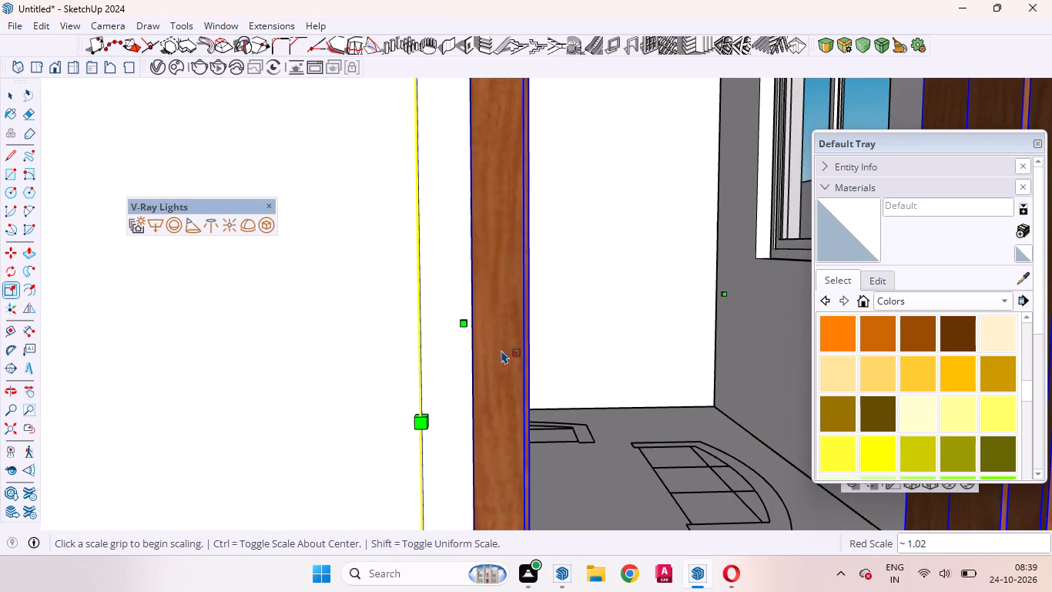
Stretch the door upward along the blue axis by a factor of about 1.22 to the top of the entrance opening.
scroll(508, 355, "down", 12)
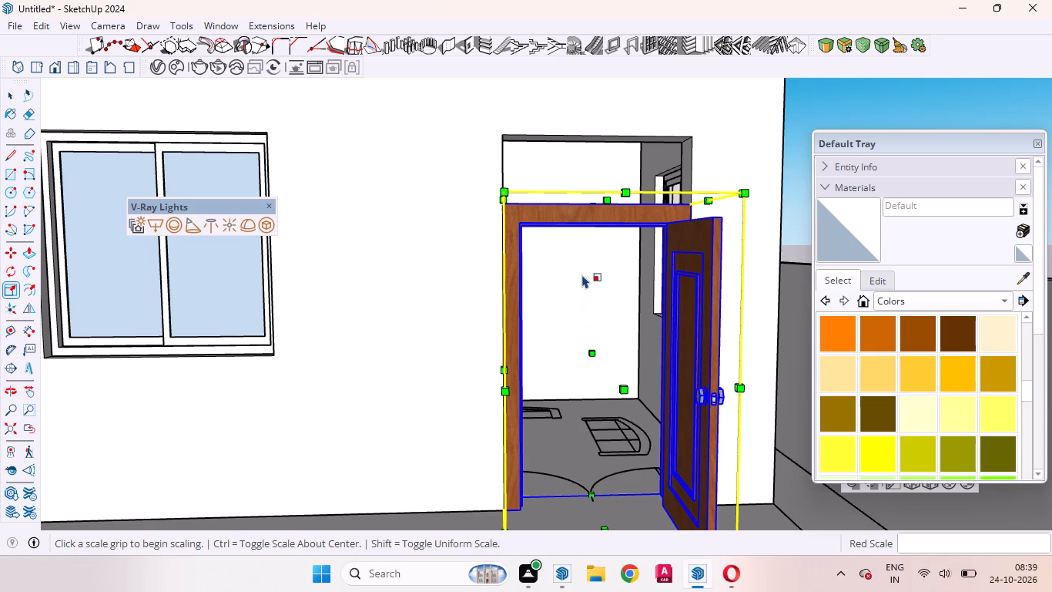
left_click(607, 196)
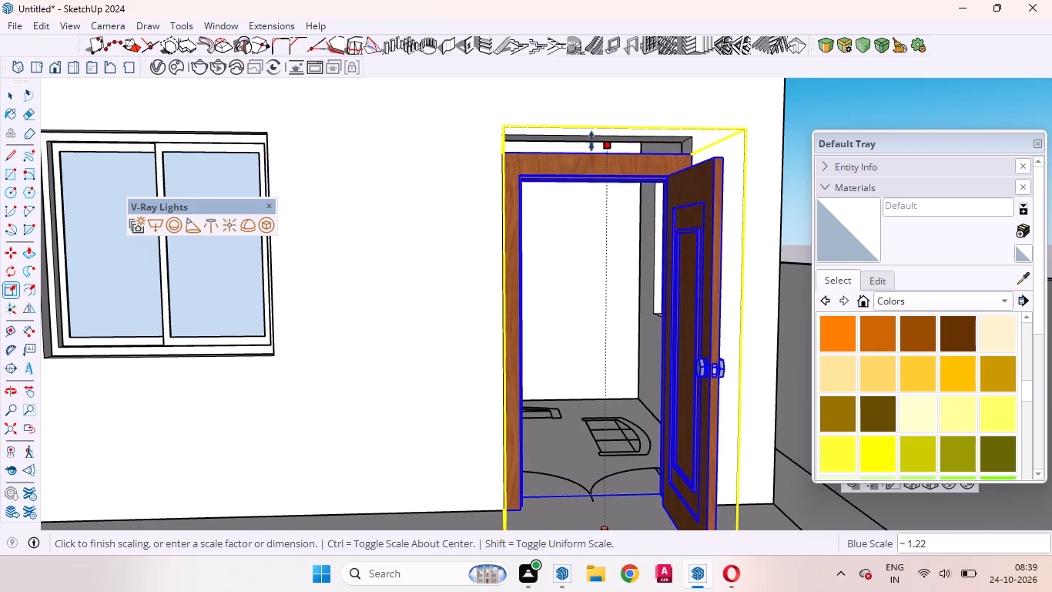
left_click(591, 136)
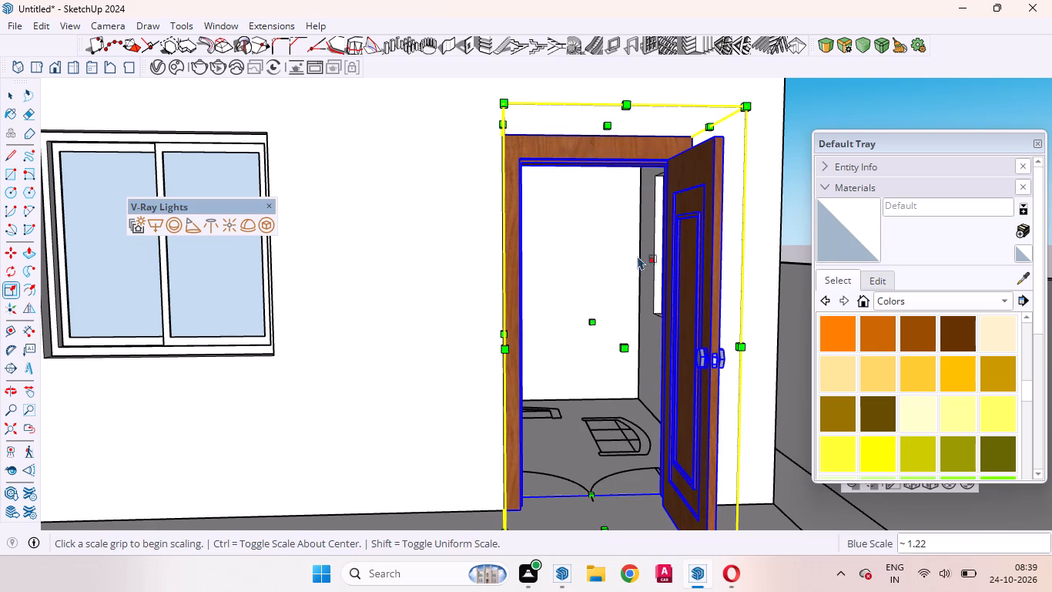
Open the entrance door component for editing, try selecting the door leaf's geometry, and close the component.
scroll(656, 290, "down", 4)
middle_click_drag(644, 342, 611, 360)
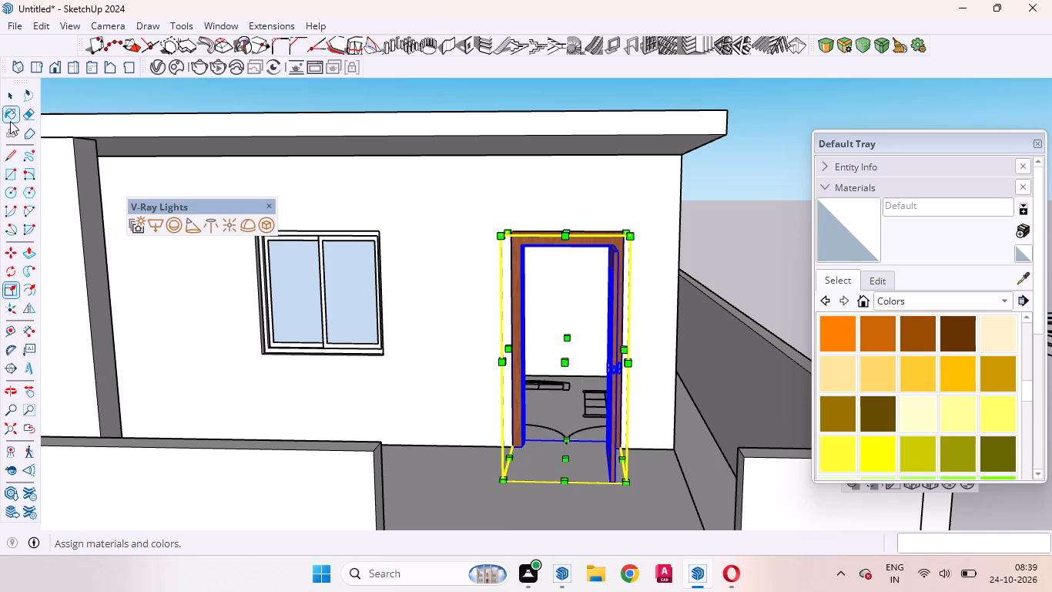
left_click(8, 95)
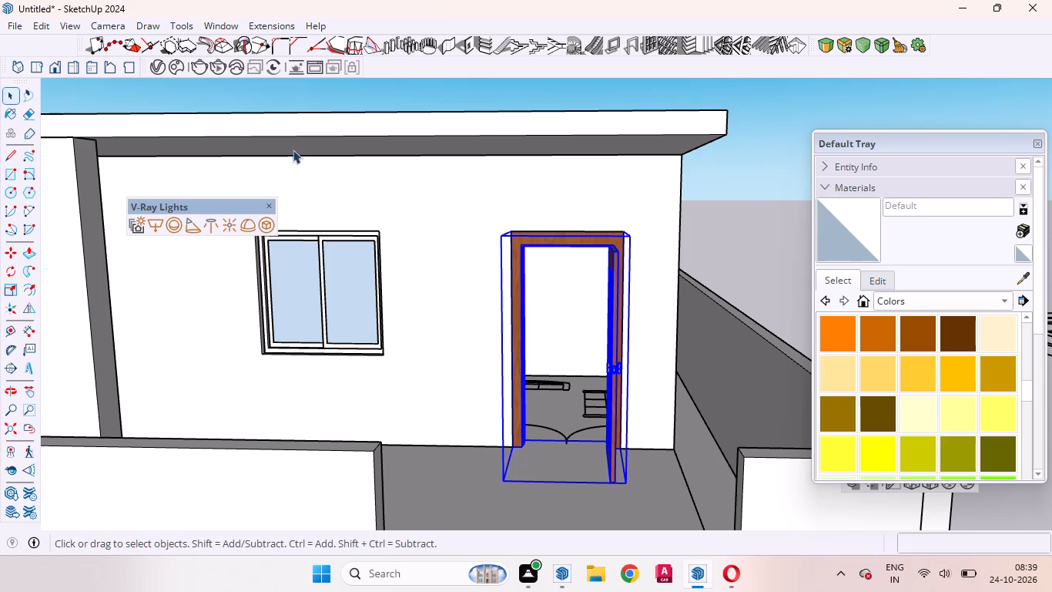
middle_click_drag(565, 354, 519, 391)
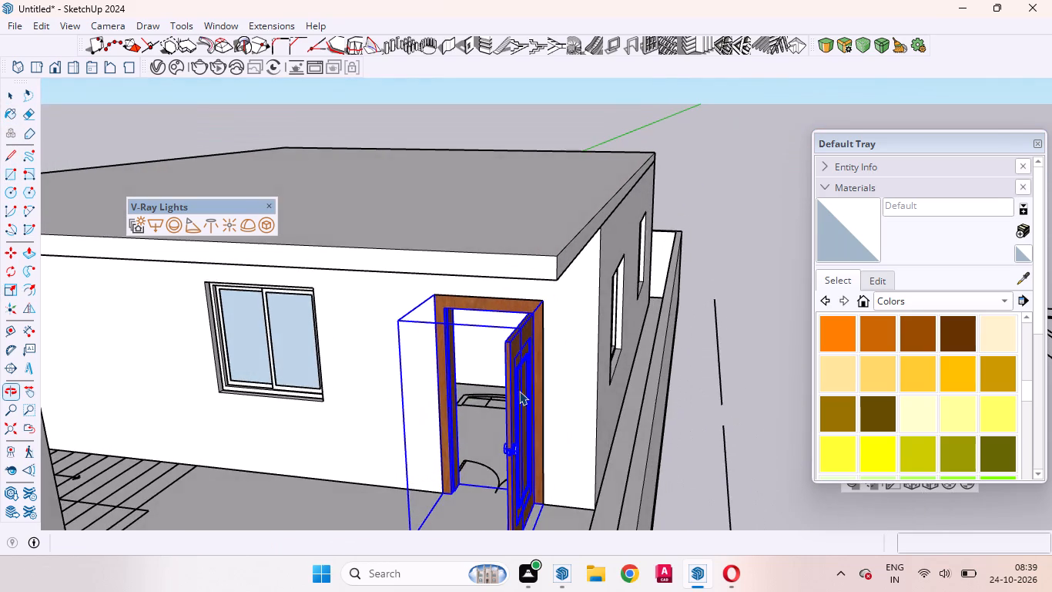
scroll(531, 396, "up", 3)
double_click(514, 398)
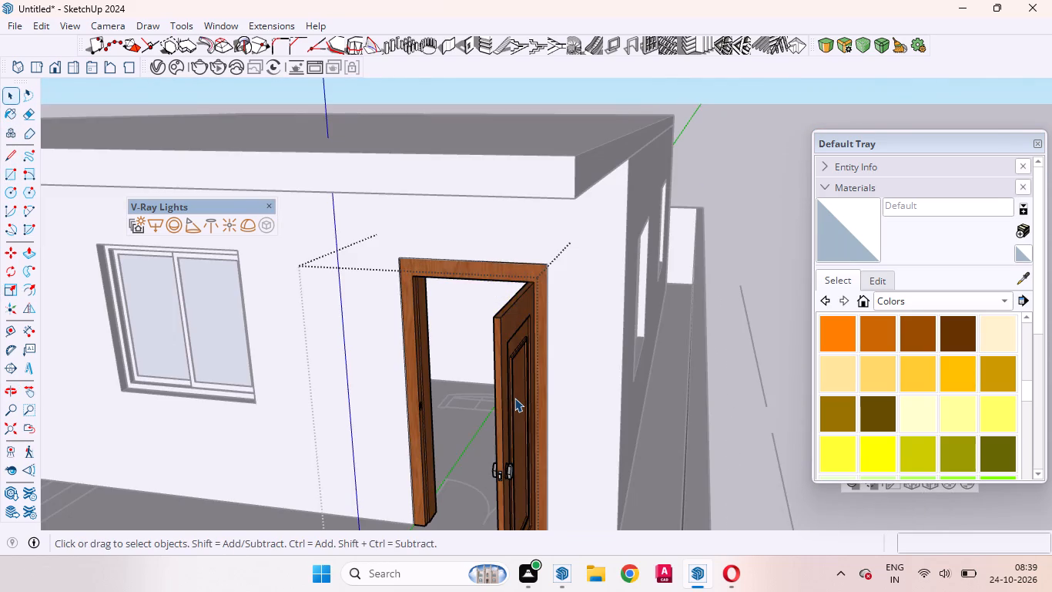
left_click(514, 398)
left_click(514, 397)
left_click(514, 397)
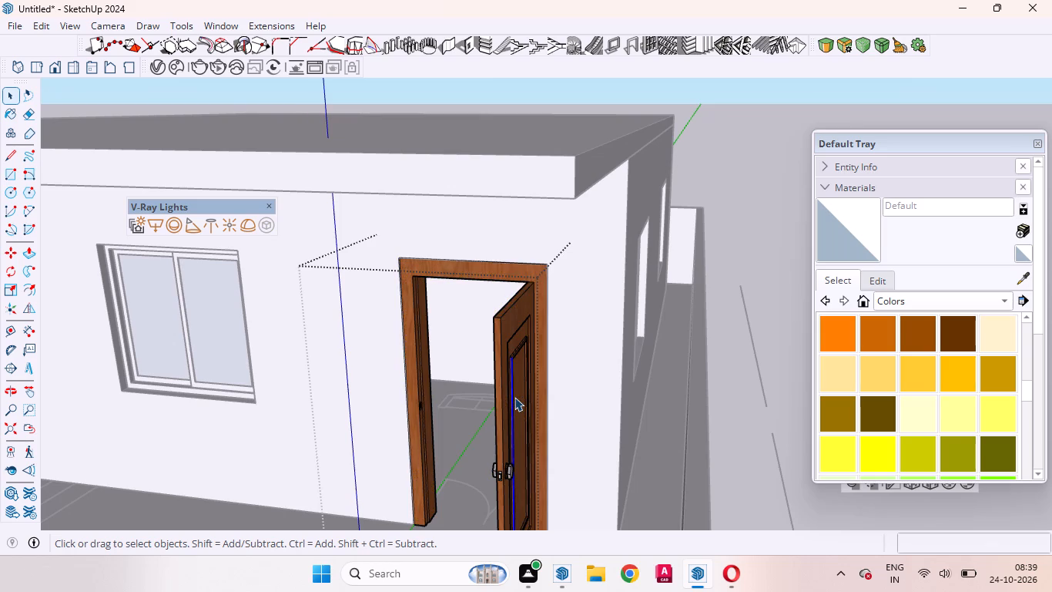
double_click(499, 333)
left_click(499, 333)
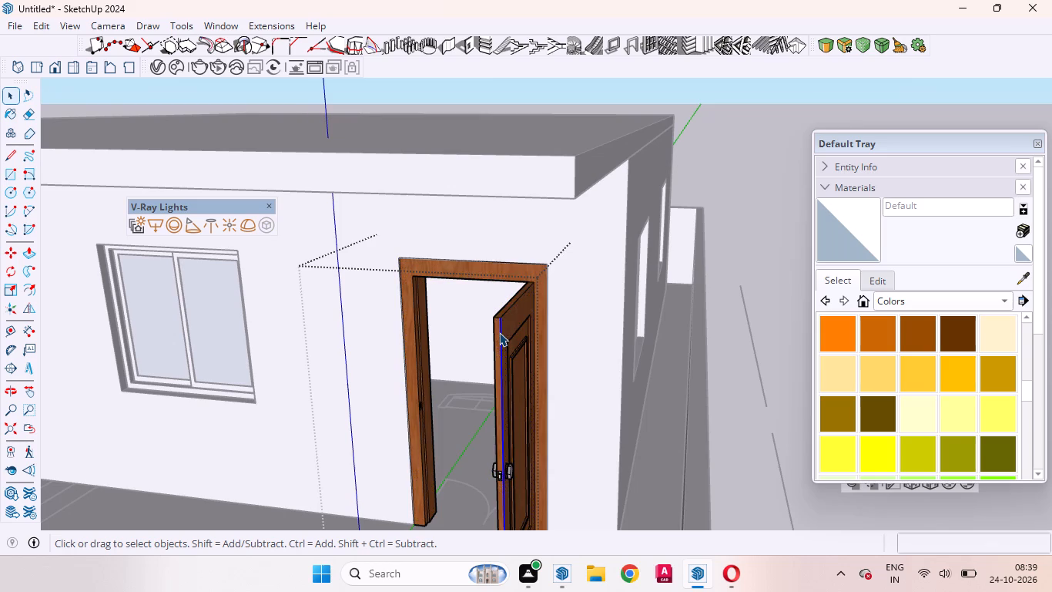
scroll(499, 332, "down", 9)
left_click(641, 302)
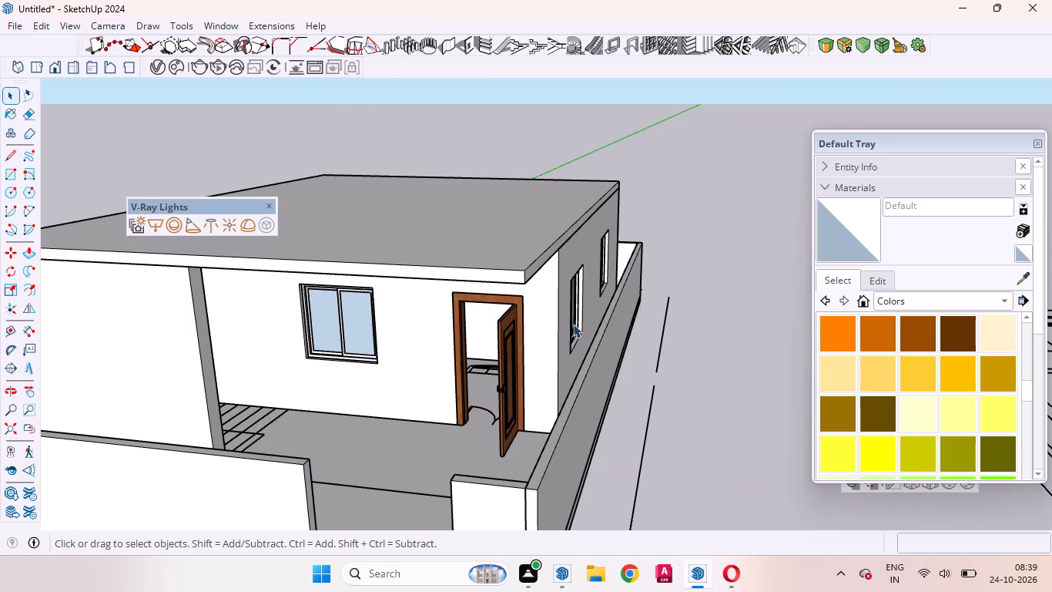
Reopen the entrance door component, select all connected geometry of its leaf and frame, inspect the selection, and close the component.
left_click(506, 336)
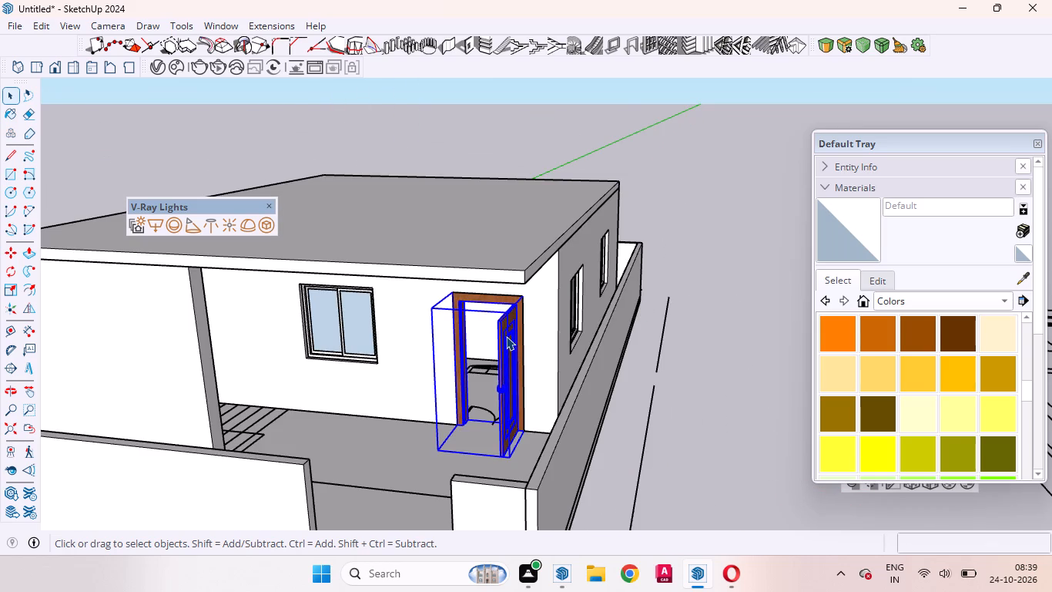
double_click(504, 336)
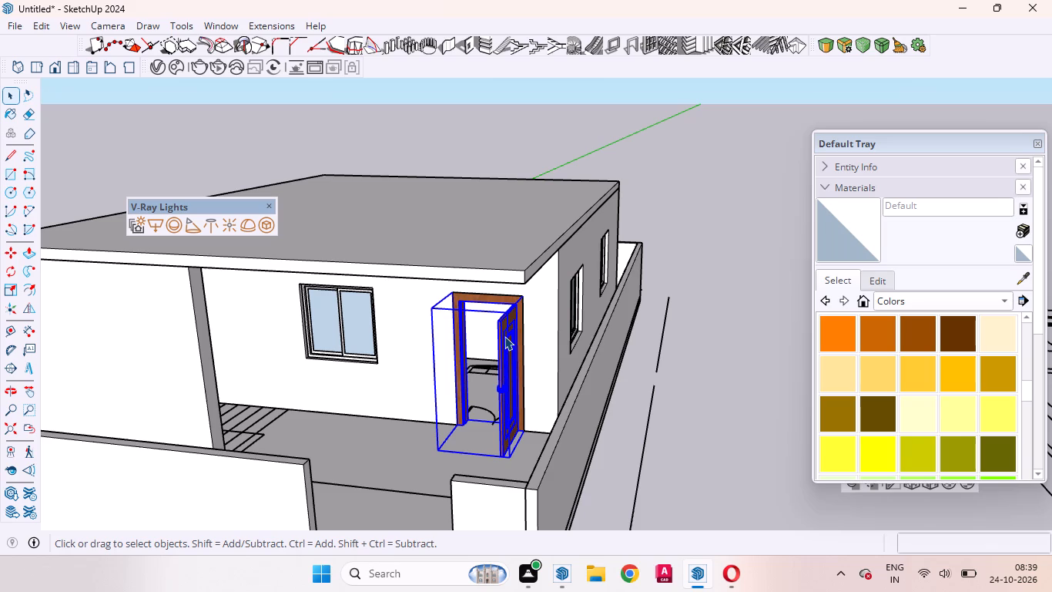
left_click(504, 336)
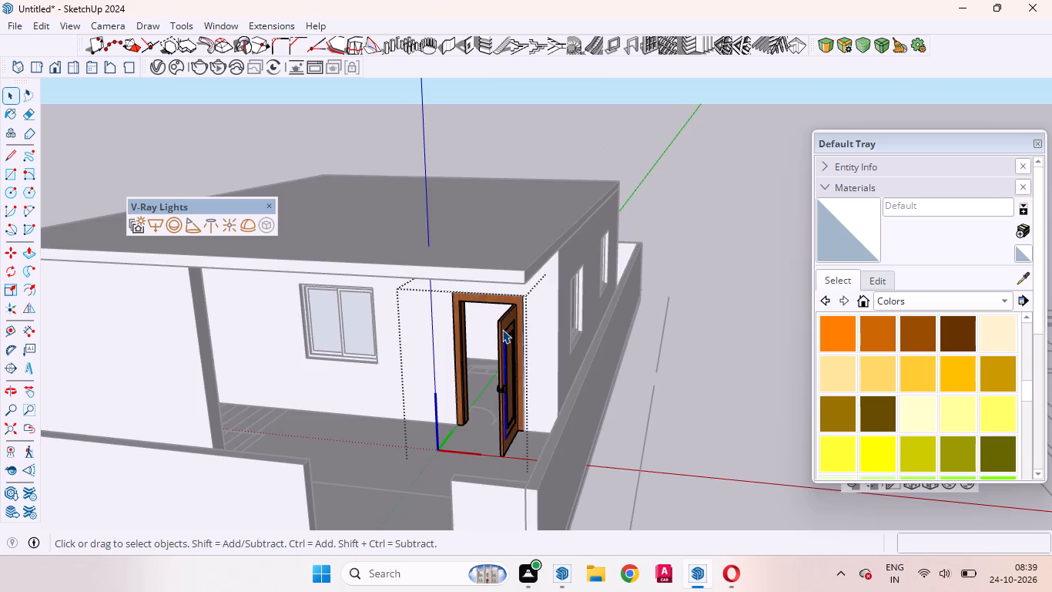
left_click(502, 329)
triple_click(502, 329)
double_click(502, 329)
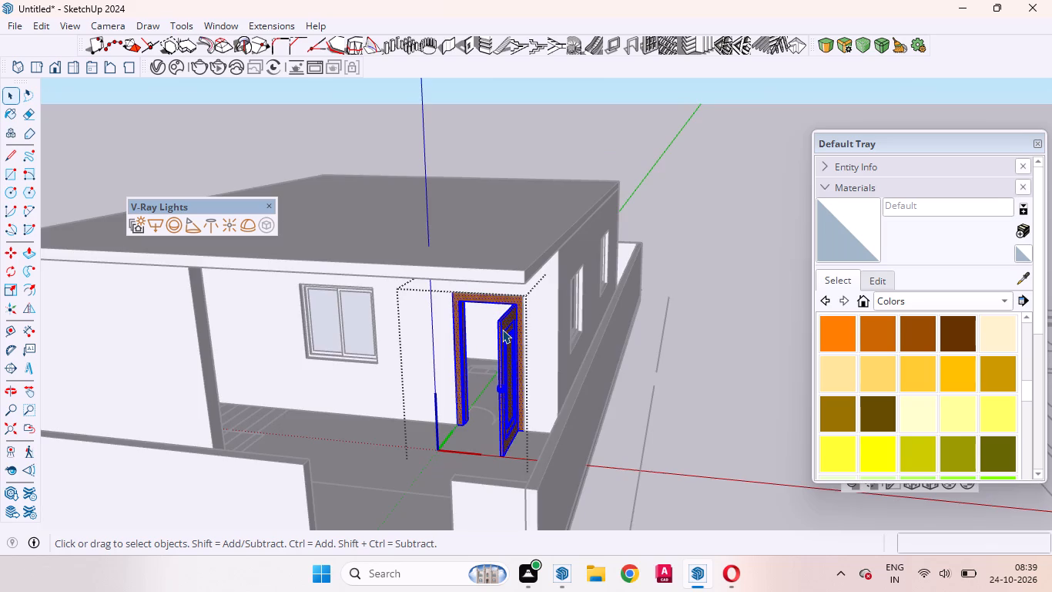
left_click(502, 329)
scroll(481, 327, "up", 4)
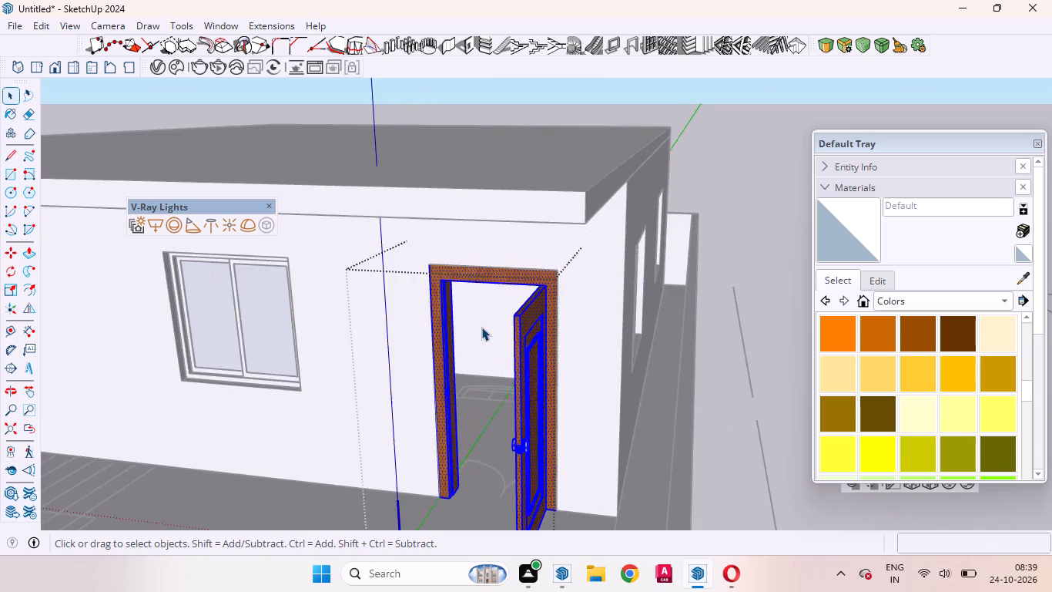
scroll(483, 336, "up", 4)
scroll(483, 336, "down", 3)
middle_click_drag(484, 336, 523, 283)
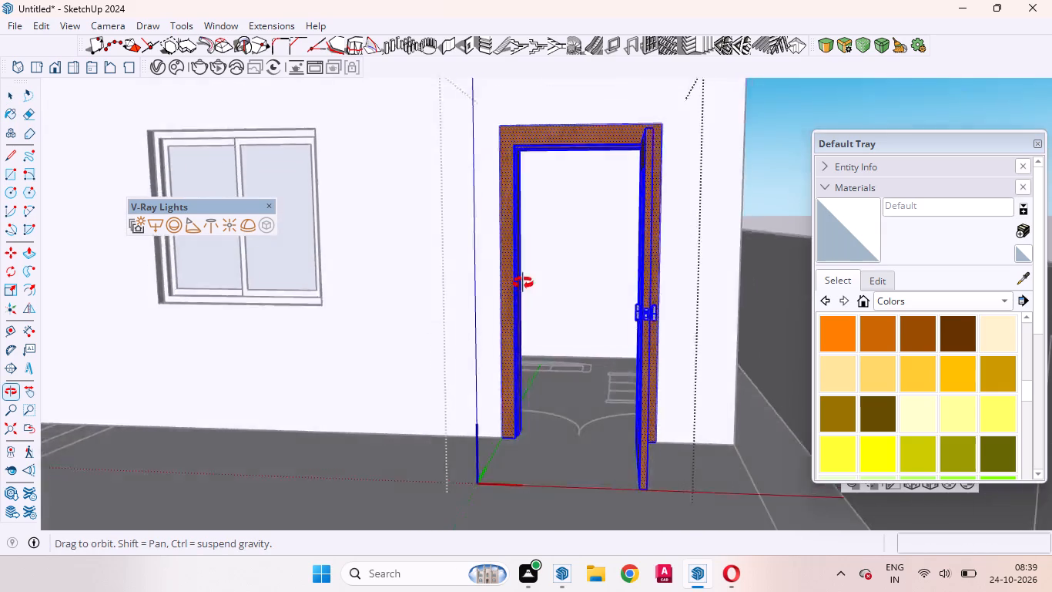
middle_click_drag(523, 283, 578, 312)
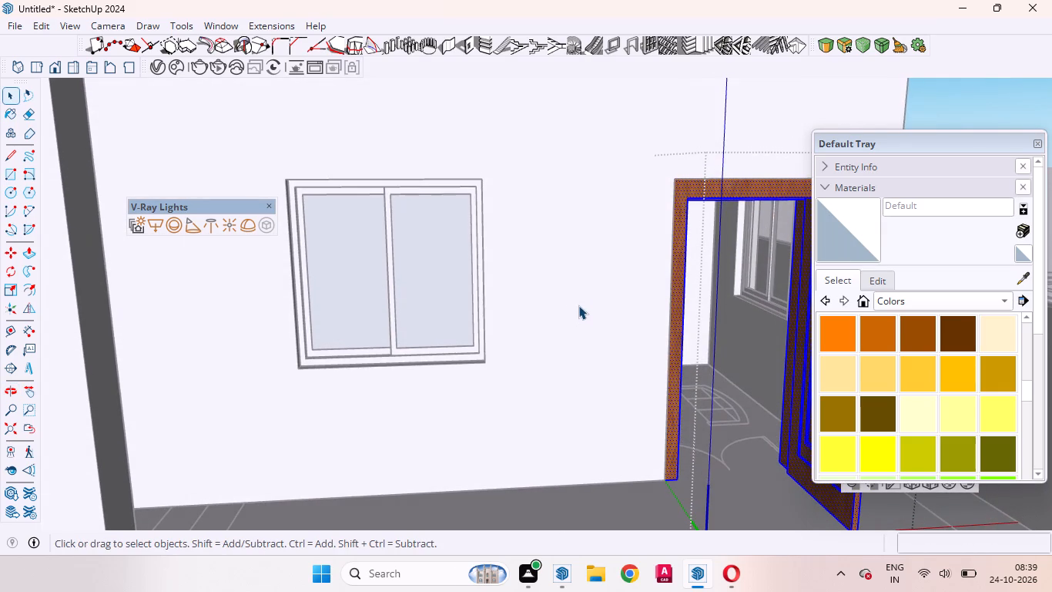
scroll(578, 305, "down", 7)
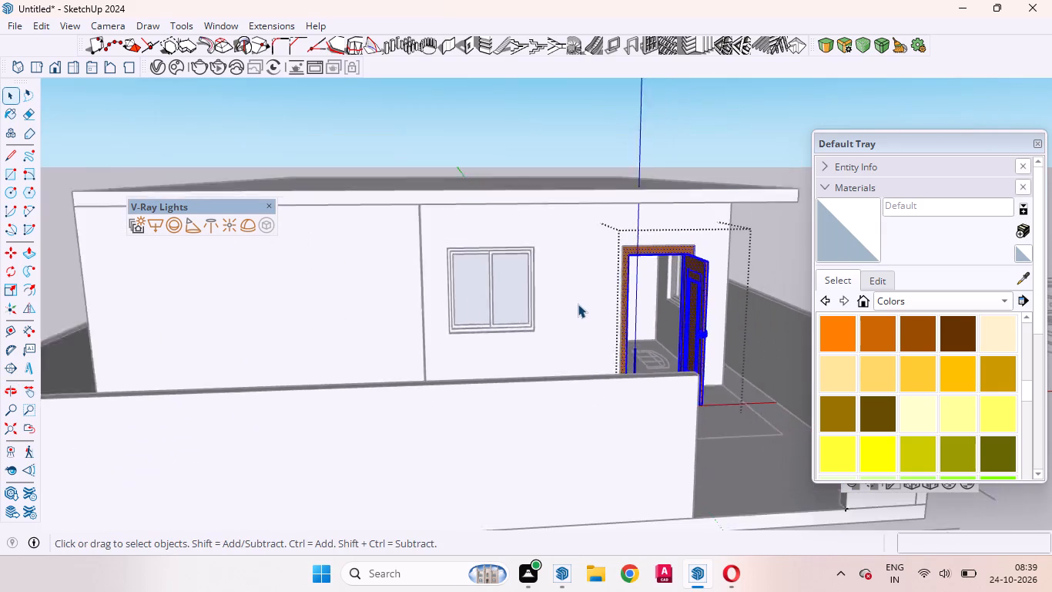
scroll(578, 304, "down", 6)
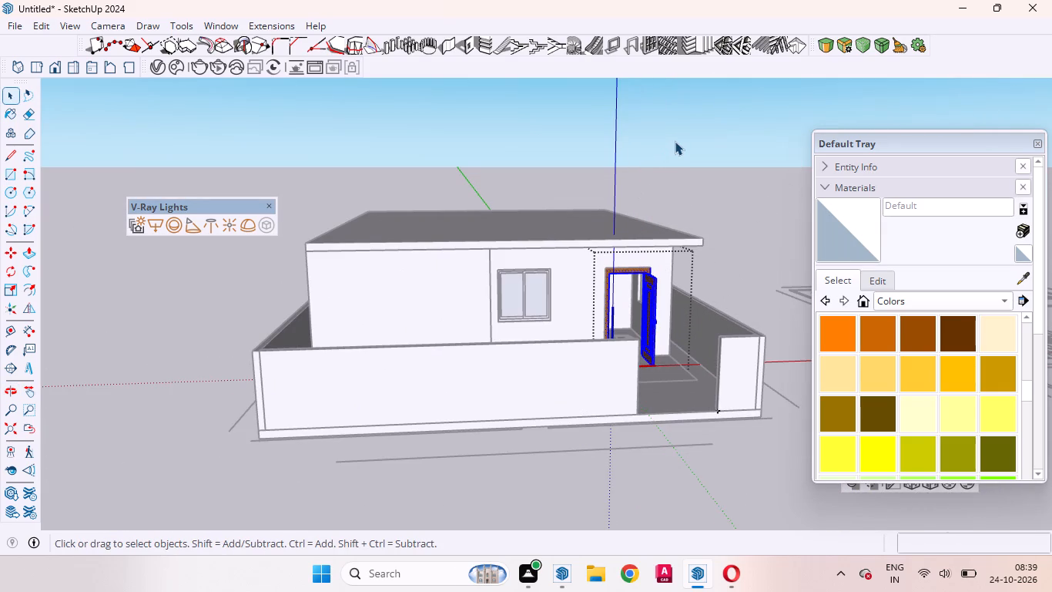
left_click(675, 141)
Examine the open entrance door, the base of its frame and the floor inside the opening from several angles.
scroll(675, 345, "up", 6)
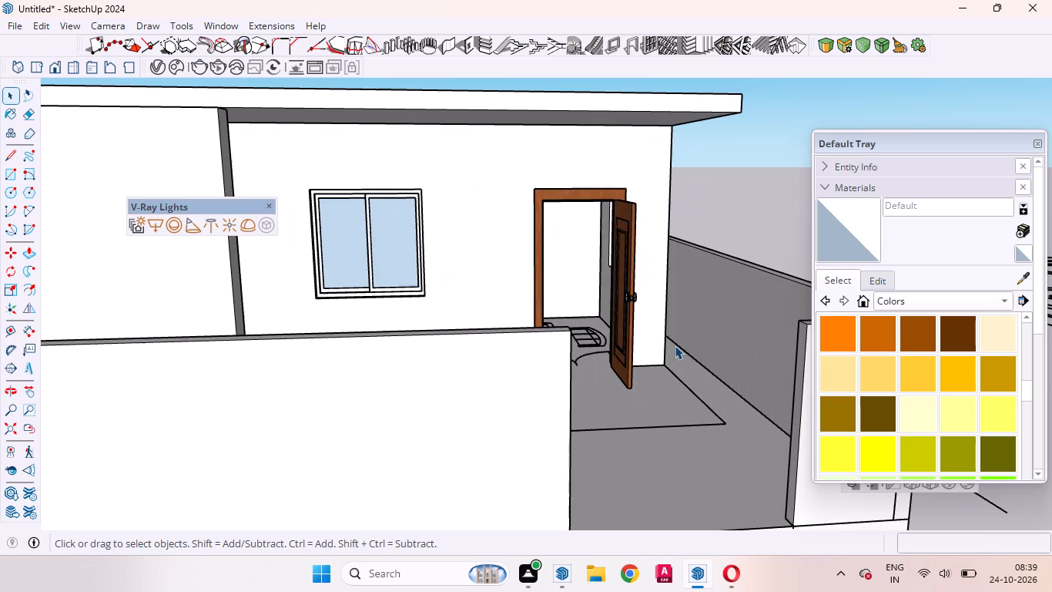
middle_click_drag(674, 346, 562, 378)
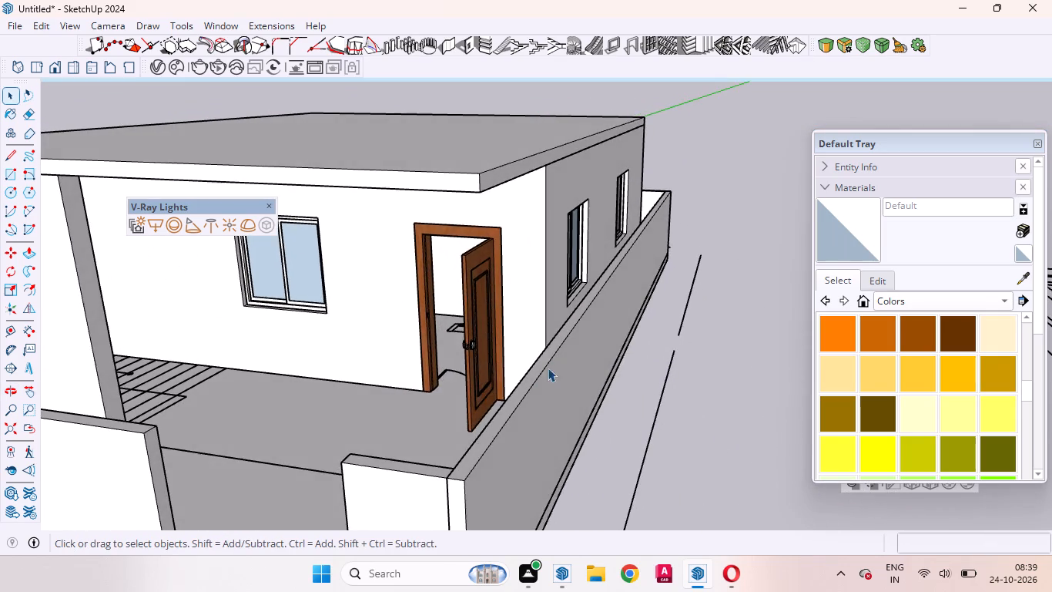
scroll(531, 350, "up", 4)
scroll(436, 377, "up", 8)
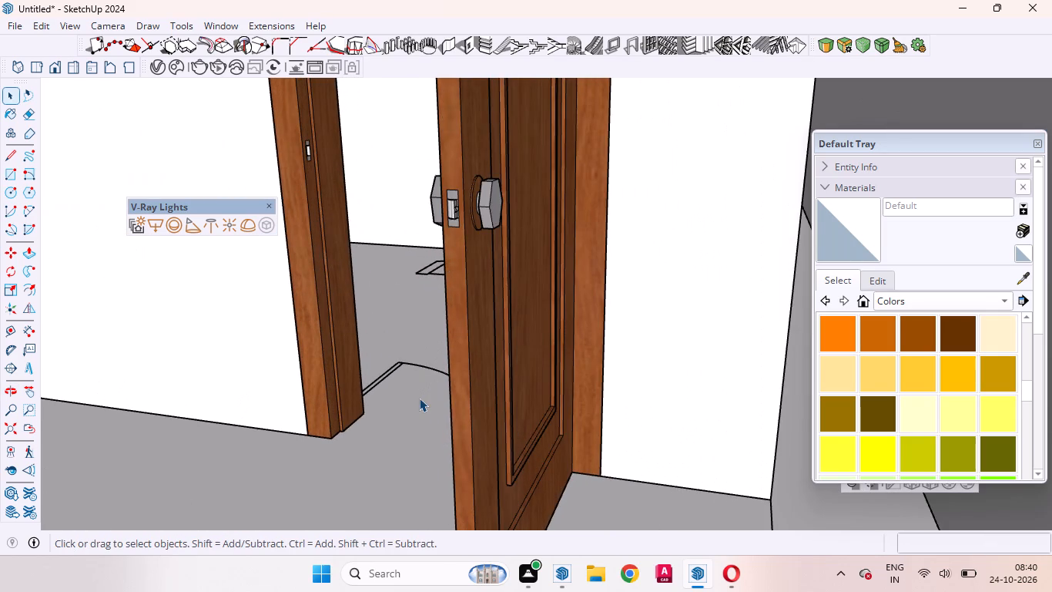
middle_click_drag(419, 399, 500, 397)
scroll(497, 387, "down", 4)
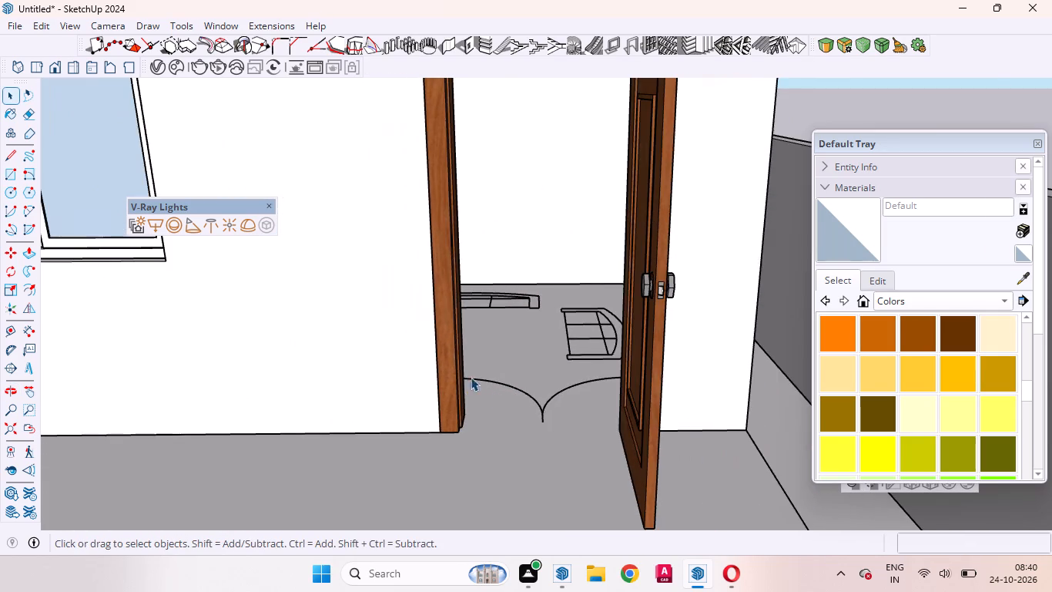
scroll(510, 253, "up", 4)
scroll(550, 247, "down", 4)
middle_click_drag(553, 311, 559, 318)
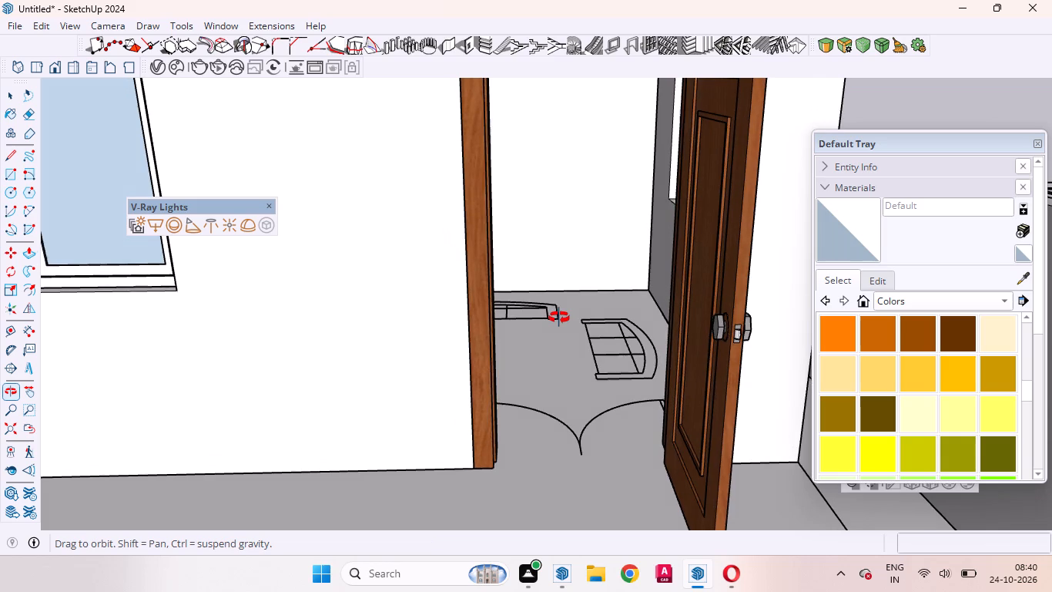
middle_click_drag(559, 318, 587, 308)
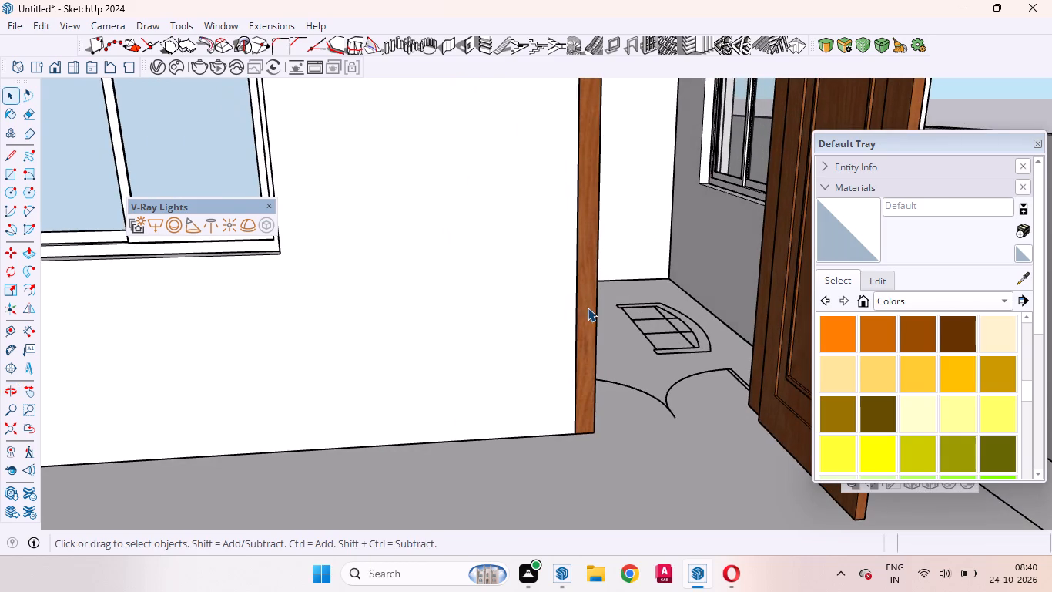
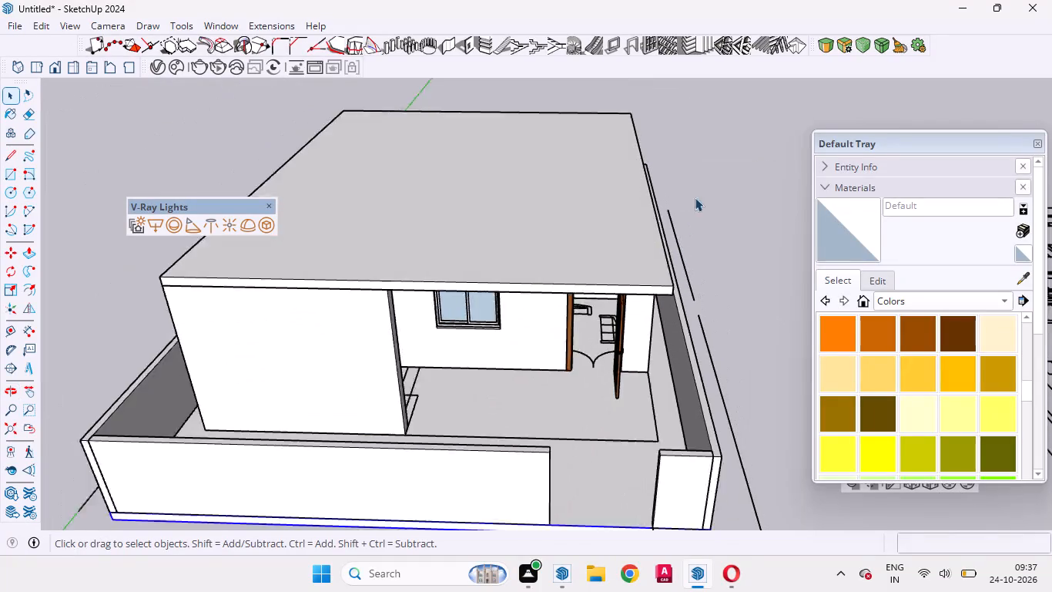
Examine the open entrance door and the floor inside its opening from outside and close up.
scroll(664, 290, "up", 7)
middle_click_drag(649, 298, 578, 260)
scroll(548, 211, "up", 6)
scroll(549, 197, "down", 9)
left_click(716, 466)
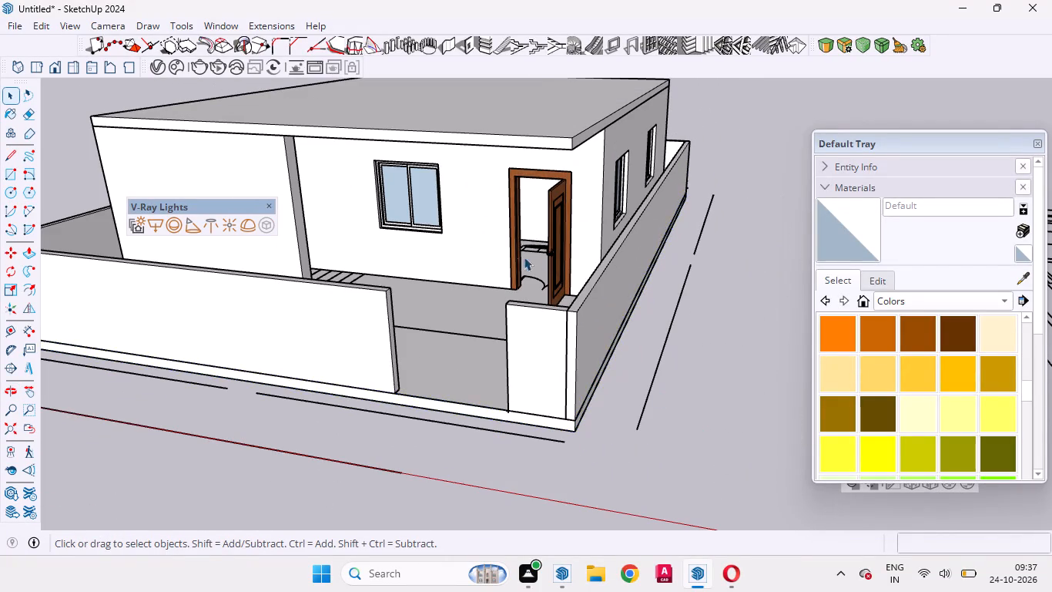
scroll(482, 240, "up", 19)
scroll(501, 331, "down", 7)
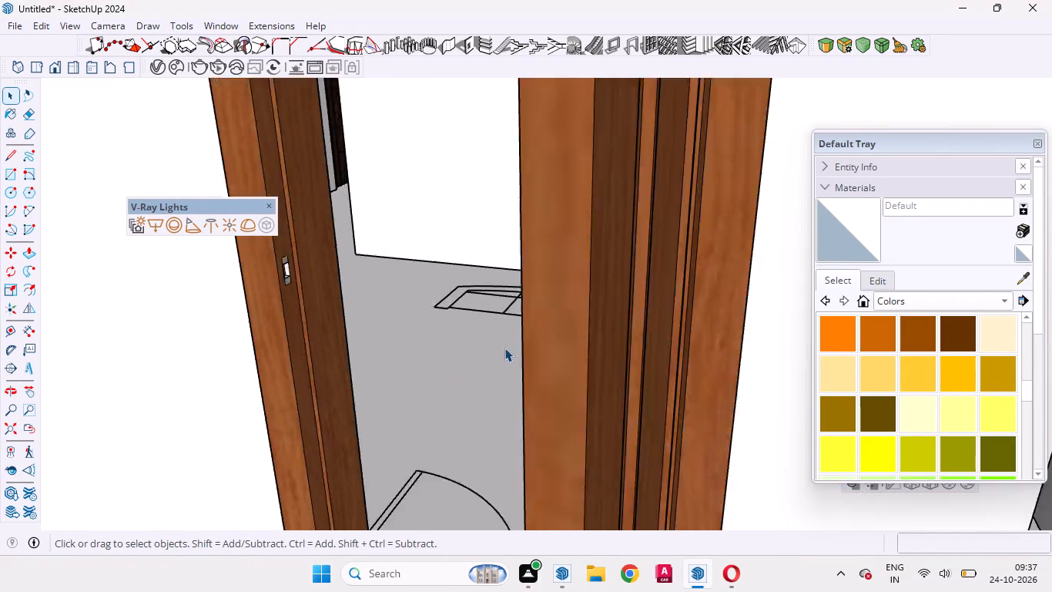
scroll(504, 348, "down", 20)
scroll(504, 348, "down", 5)
Hide the roof slab group covering the house.
middle_click_drag(594, 353, 638, 530)
scroll(638, 530, "up", 1)
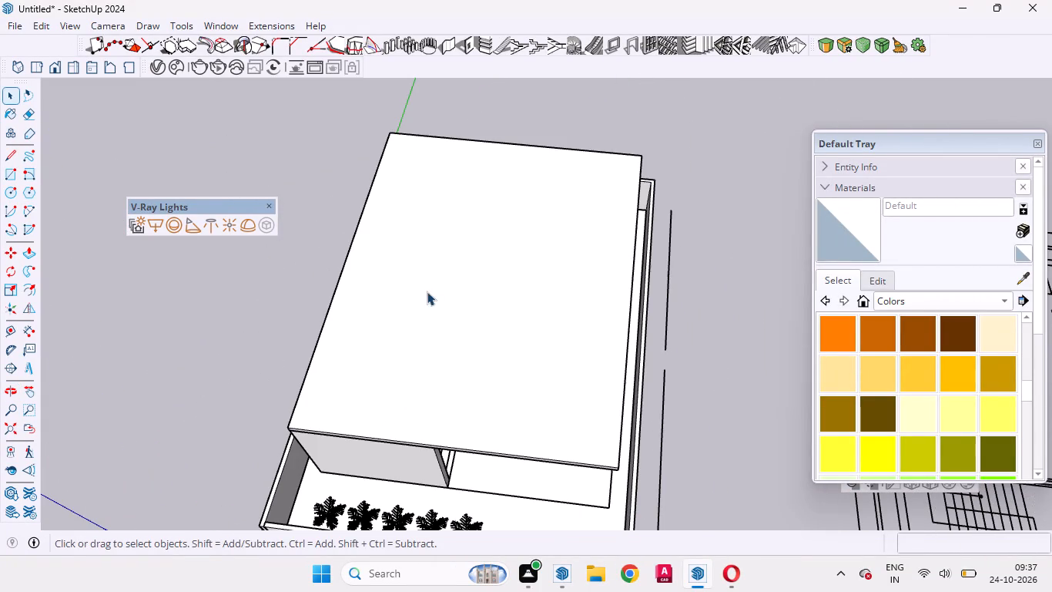
left_click(427, 291)
right_click(515, 315)
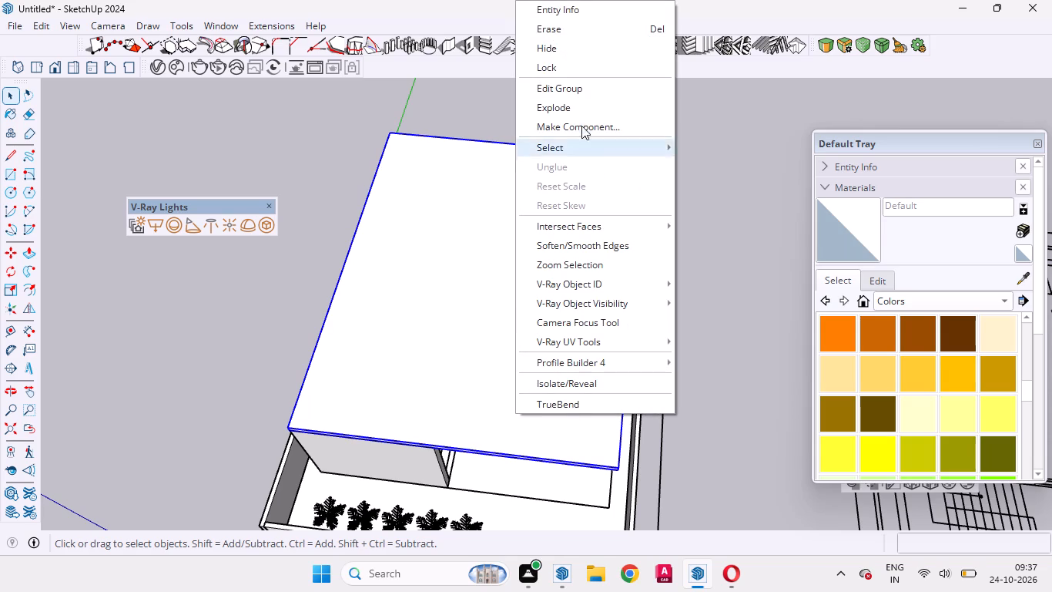
left_click(550, 45)
Examine the living room interior and the entrance door from above and from the front corner of the house.
scroll(544, 366, "up", 6)
middle_click_drag(535, 351, 617, 463)
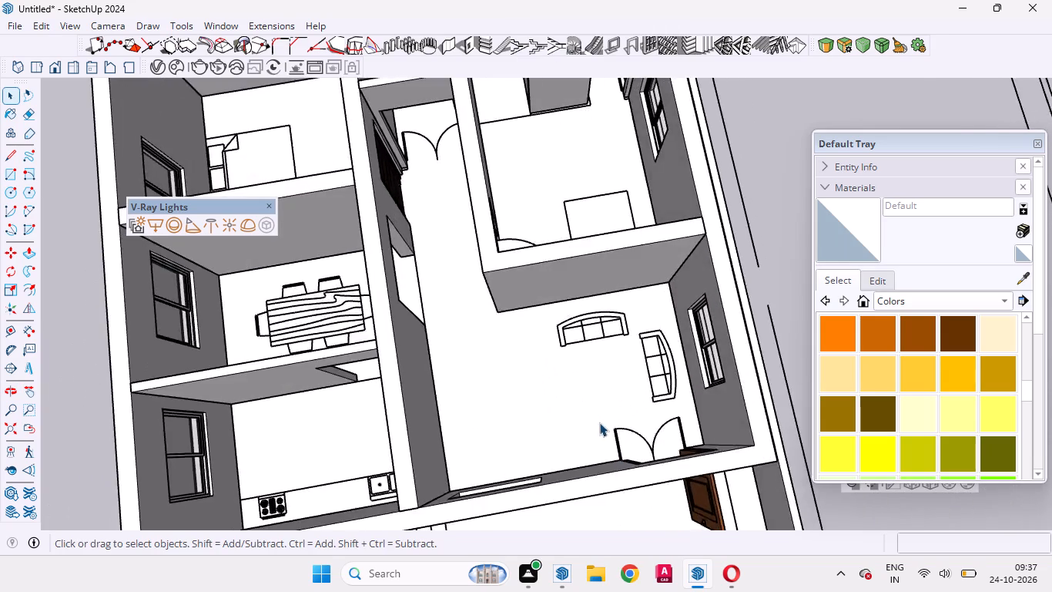
scroll(596, 419, "down", 11)
scroll(653, 469, "up", 9)
middle_click_drag(569, 415, 484, 211)
scroll(568, 415, "up", 1)
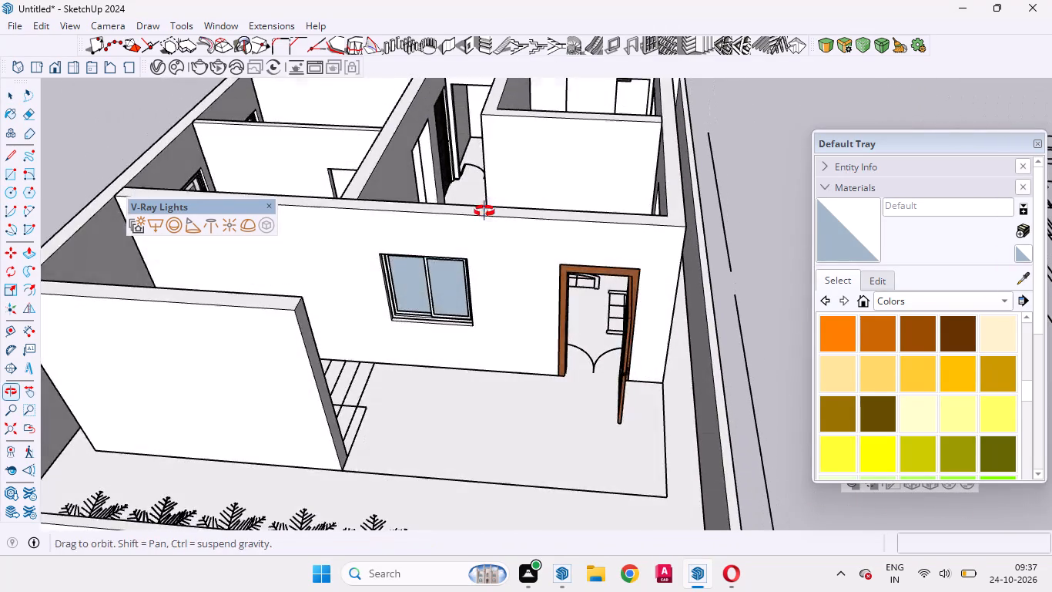
middle_click_drag(484, 211, 484, 210)
scroll(649, 383, "down", 4)
scroll(651, 325, "up", 4)
middle_click_drag(644, 345, 527, 301)
scroll(526, 301, "up", 2)
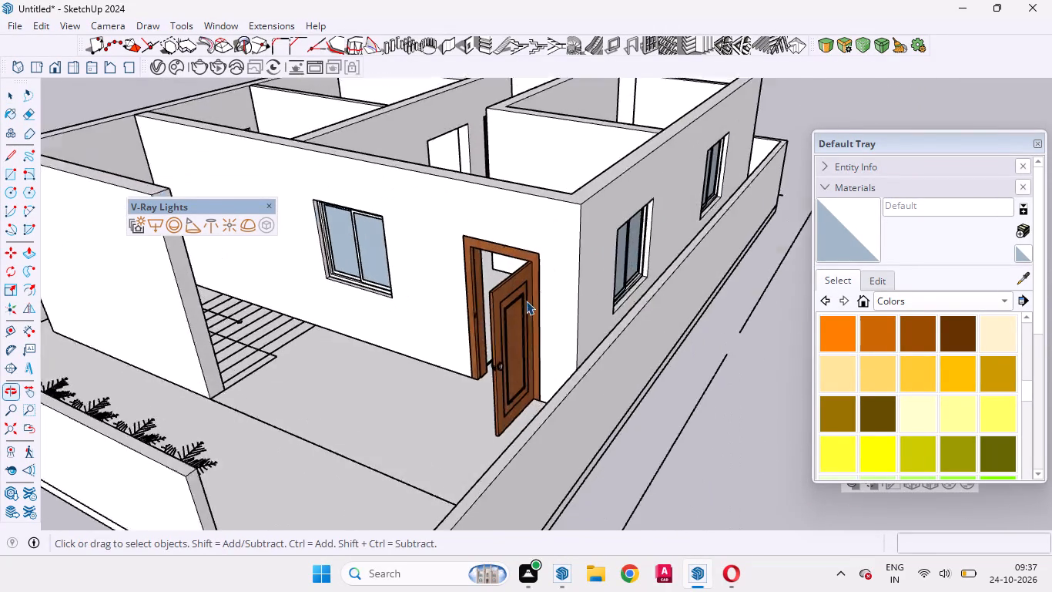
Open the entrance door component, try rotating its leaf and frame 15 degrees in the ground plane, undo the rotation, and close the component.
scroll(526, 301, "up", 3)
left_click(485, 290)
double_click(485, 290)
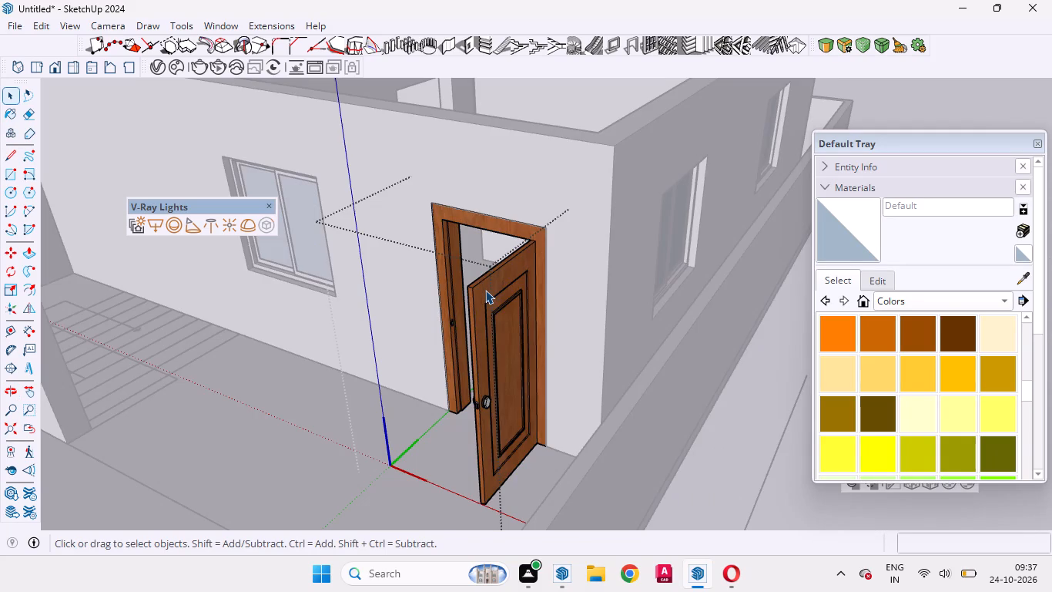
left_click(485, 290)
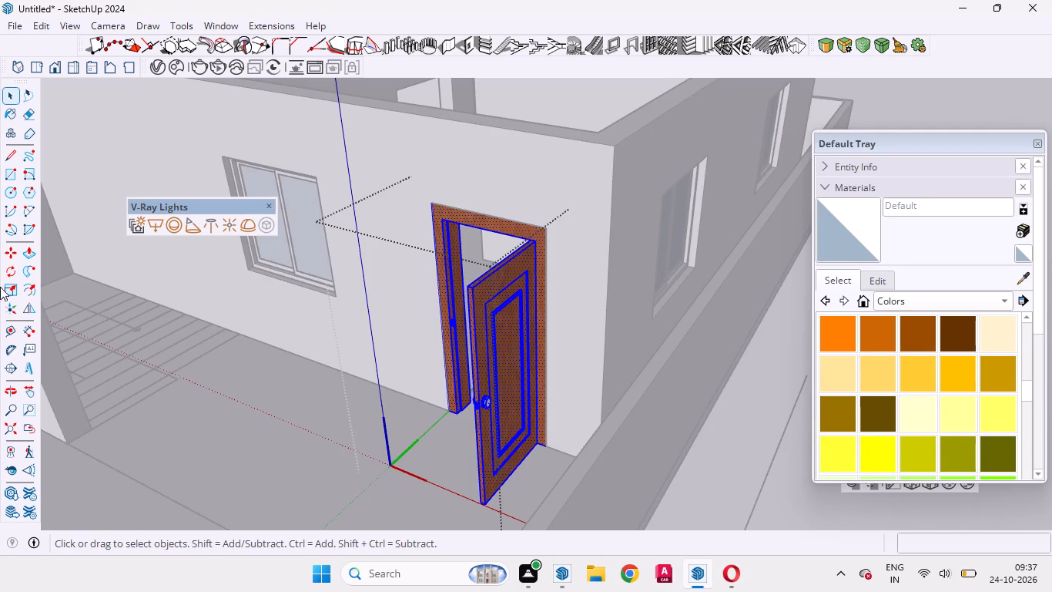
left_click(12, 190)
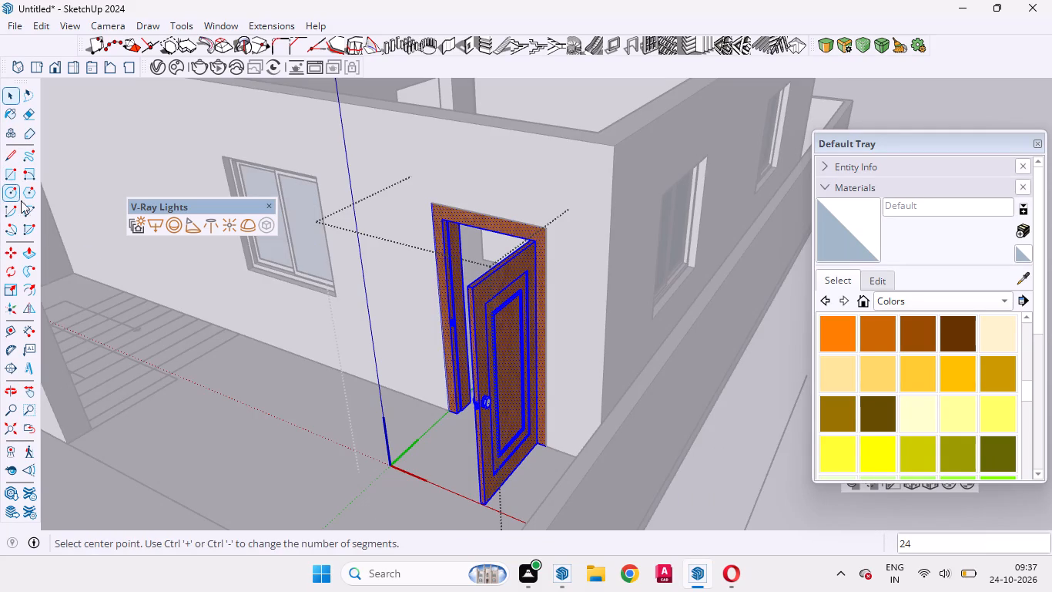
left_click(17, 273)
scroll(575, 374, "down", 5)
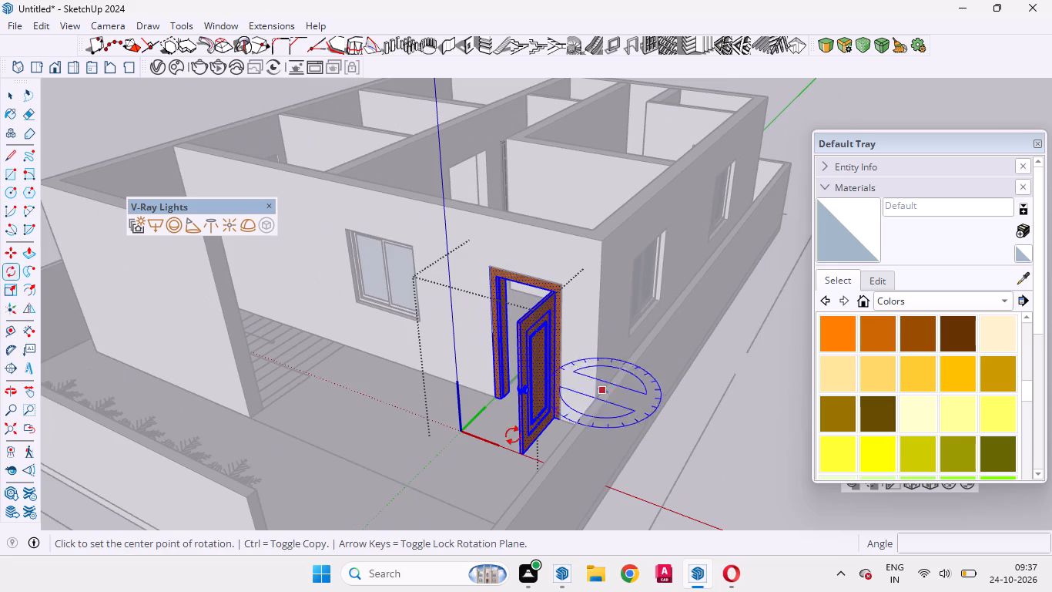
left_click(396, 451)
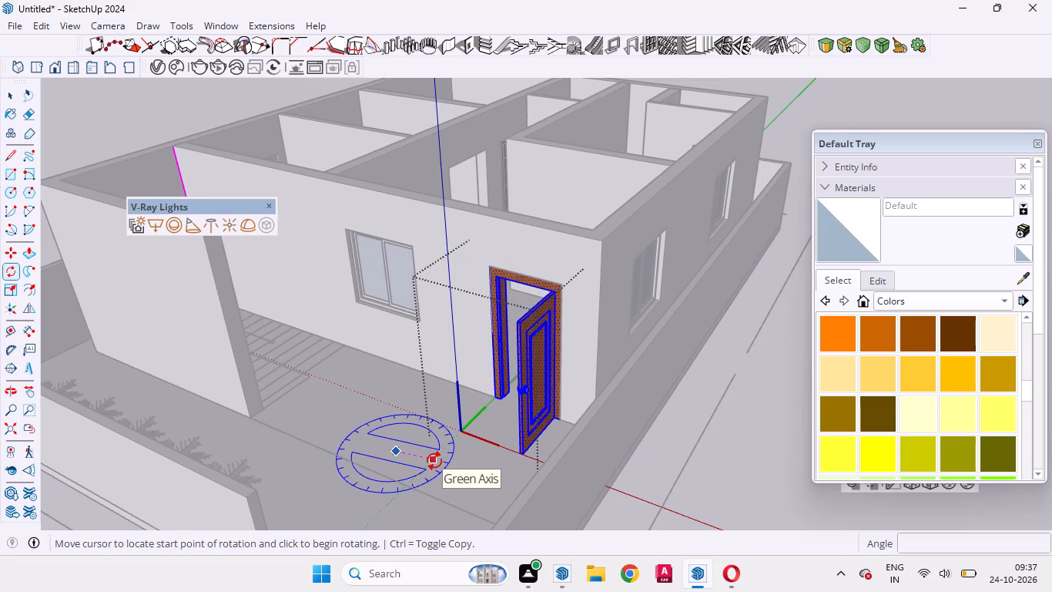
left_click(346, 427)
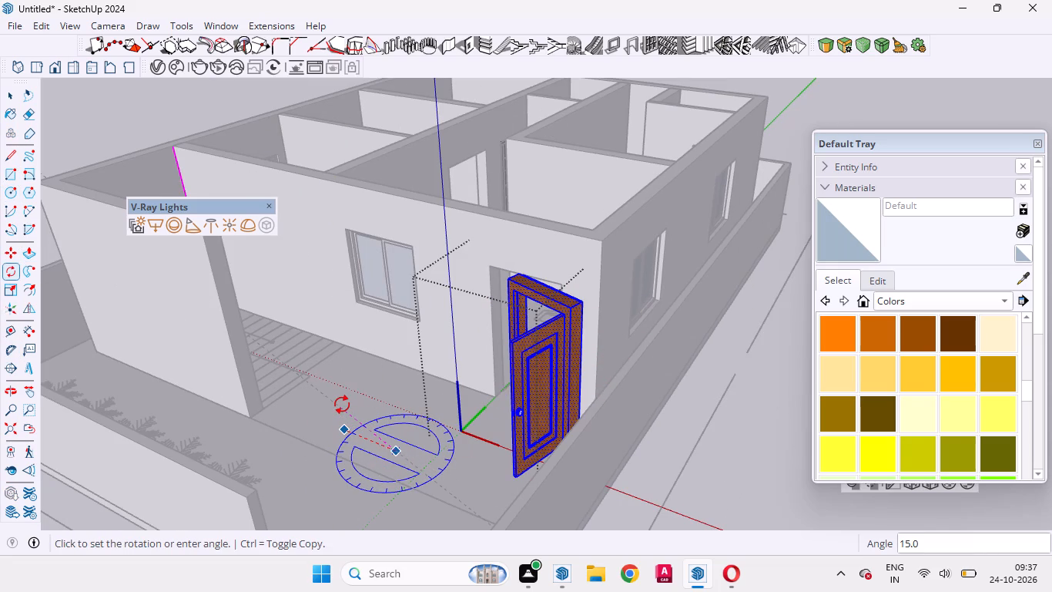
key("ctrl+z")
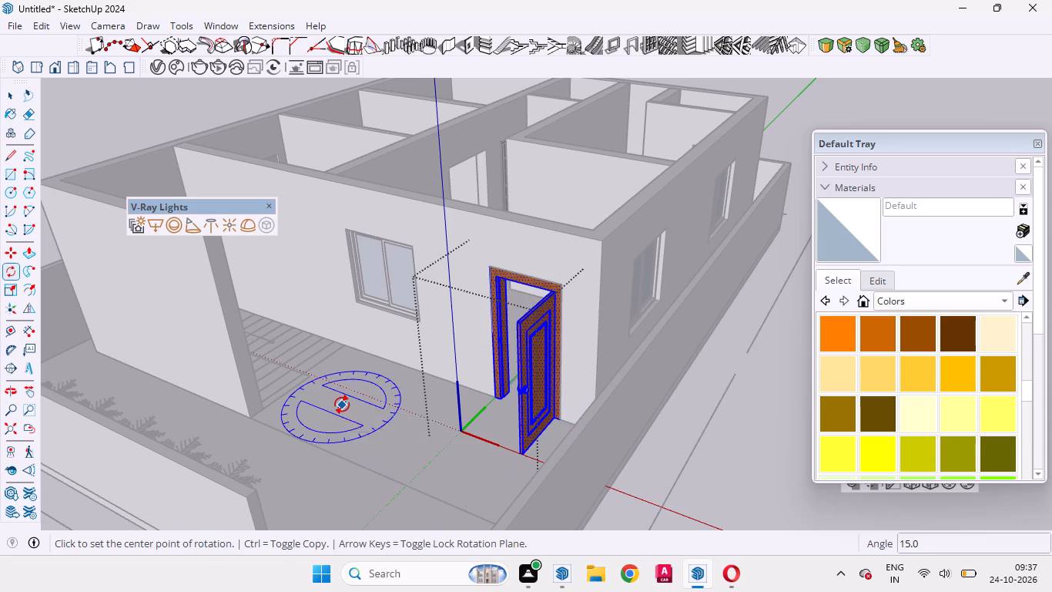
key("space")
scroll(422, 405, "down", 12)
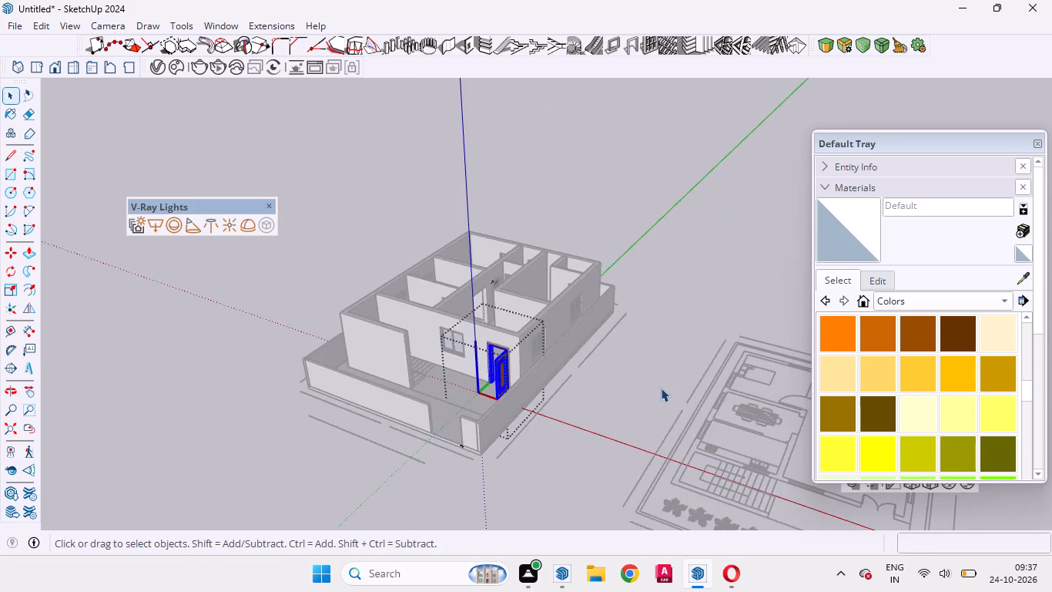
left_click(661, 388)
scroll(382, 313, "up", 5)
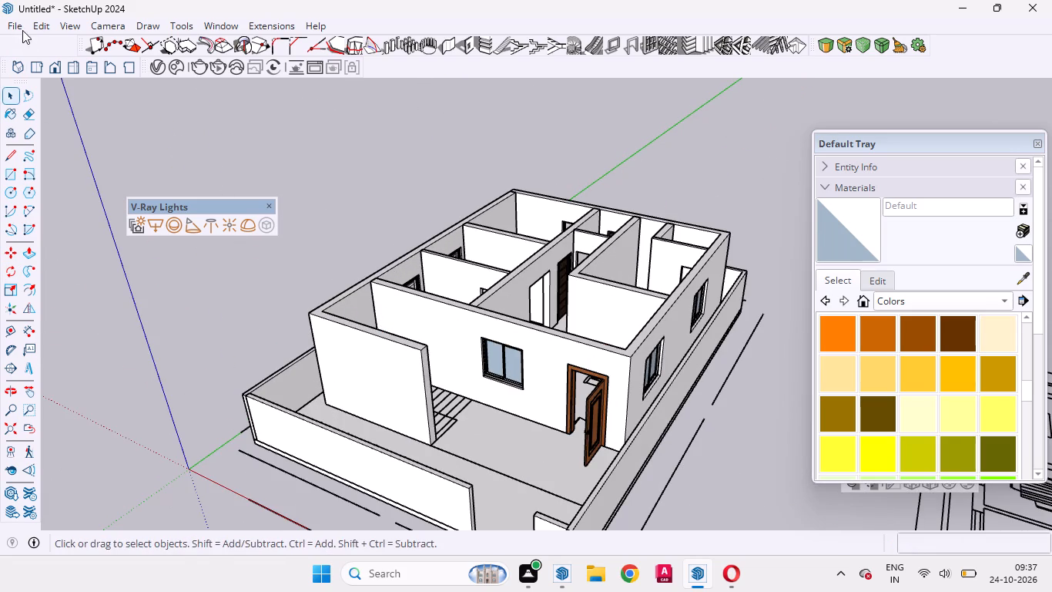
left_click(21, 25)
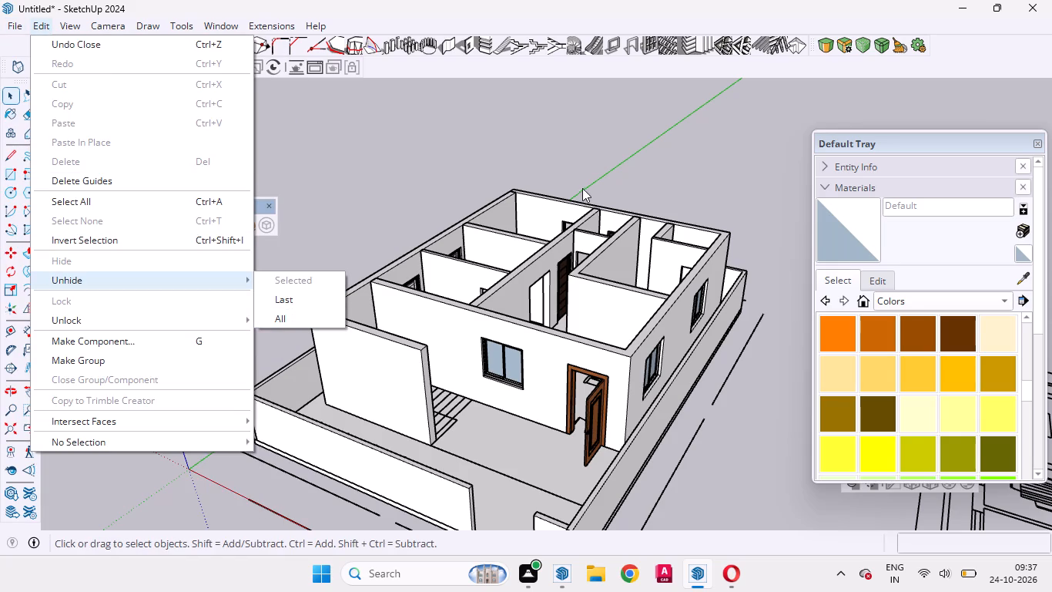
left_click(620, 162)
Examine the dining area, corridor and bedroom doorways from above to check which openings have doors.
middle_click_drag(233, 205, 403, 591)
middle_click_drag(477, 237, 481, 282)
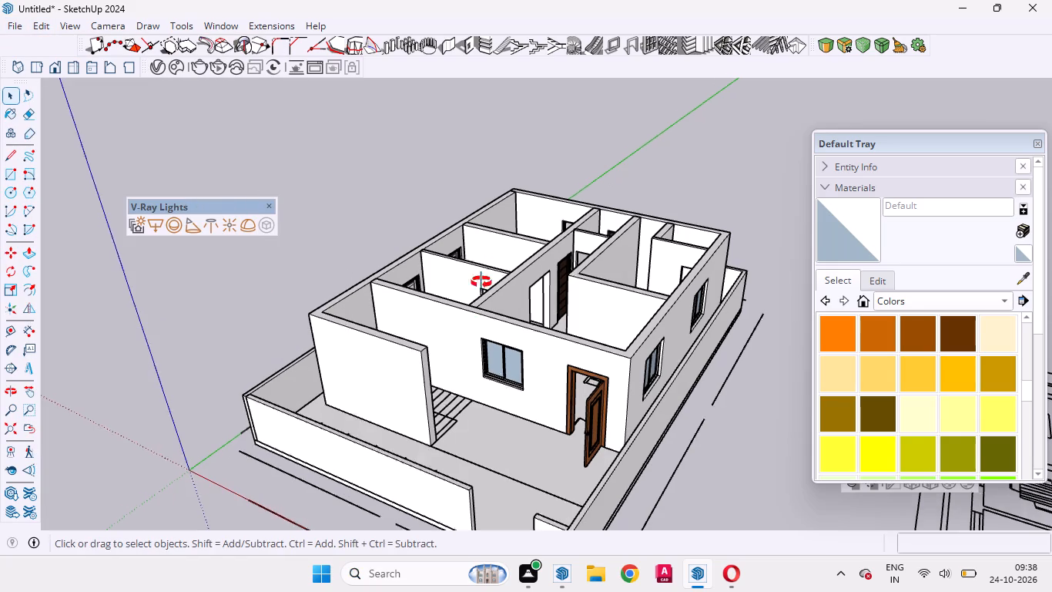
middle_click_drag(481, 282, 546, 450)
scroll(604, 404, "down", 5)
scroll(377, 267, "up", 13)
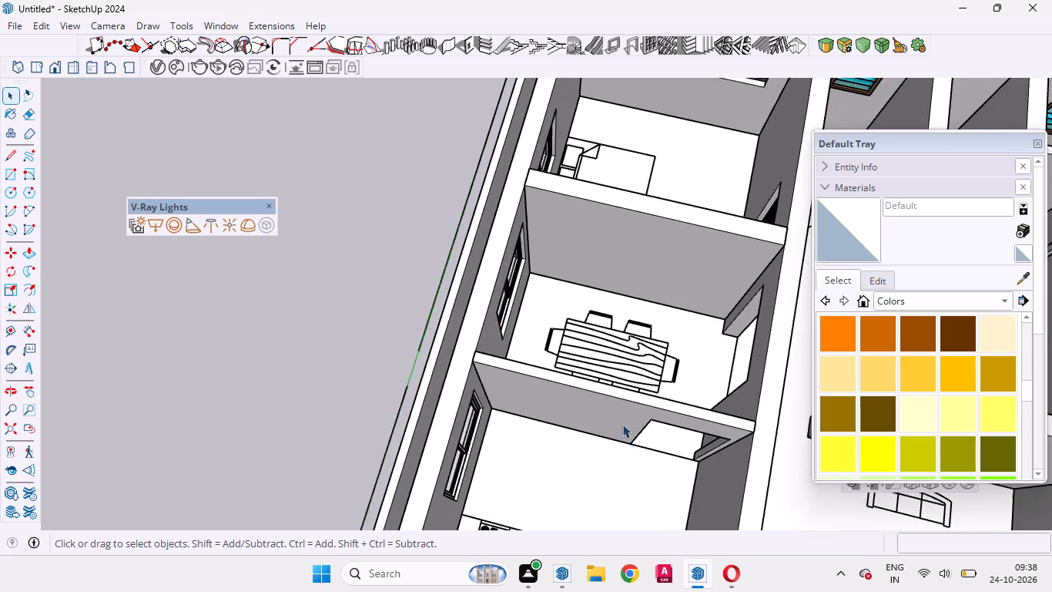
scroll(384, 261, "down", 10)
scroll(609, 301, "up", 14)
middle_click_drag(614, 221, 614, 222)
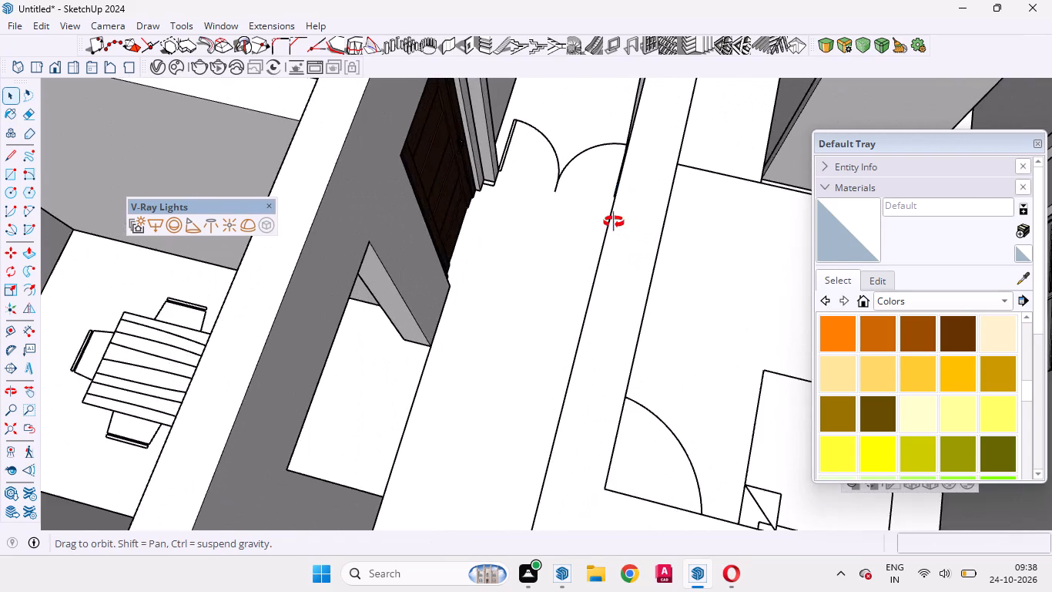
middle_click_drag(614, 222, 222, 133)
scroll(465, 275, "down", 7)
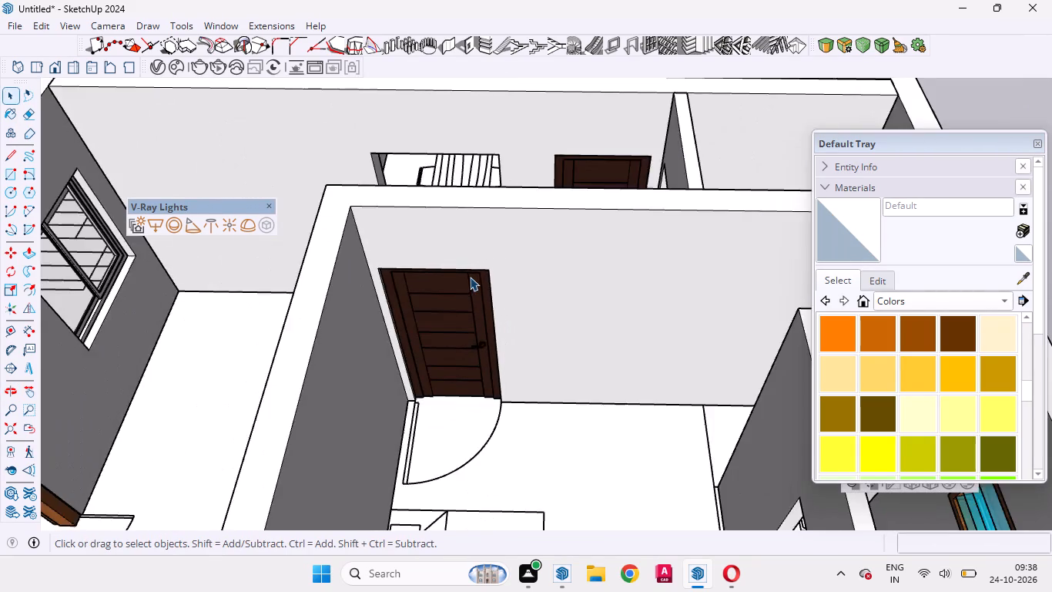
scroll(470, 277, "down", 2)
scroll(467, 353, "up", 15)
scroll(456, 331, "down", 16)
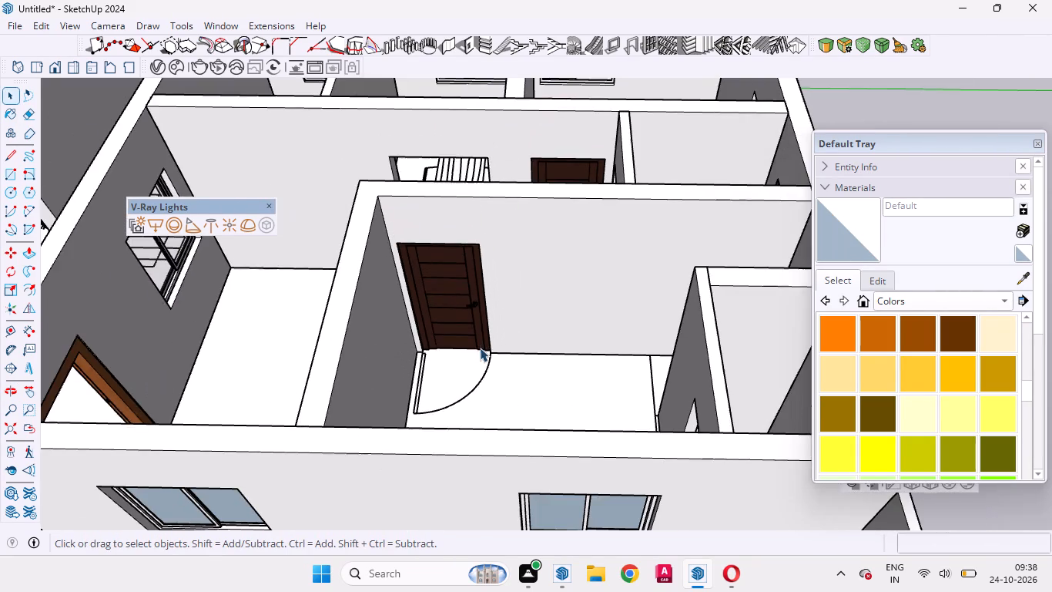
middle_click_drag(478, 510, 459, 591)
scroll(577, 372, "up", 4)
middle_click_drag(514, 365, 867, 365)
scroll(598, 388, "up", 1)
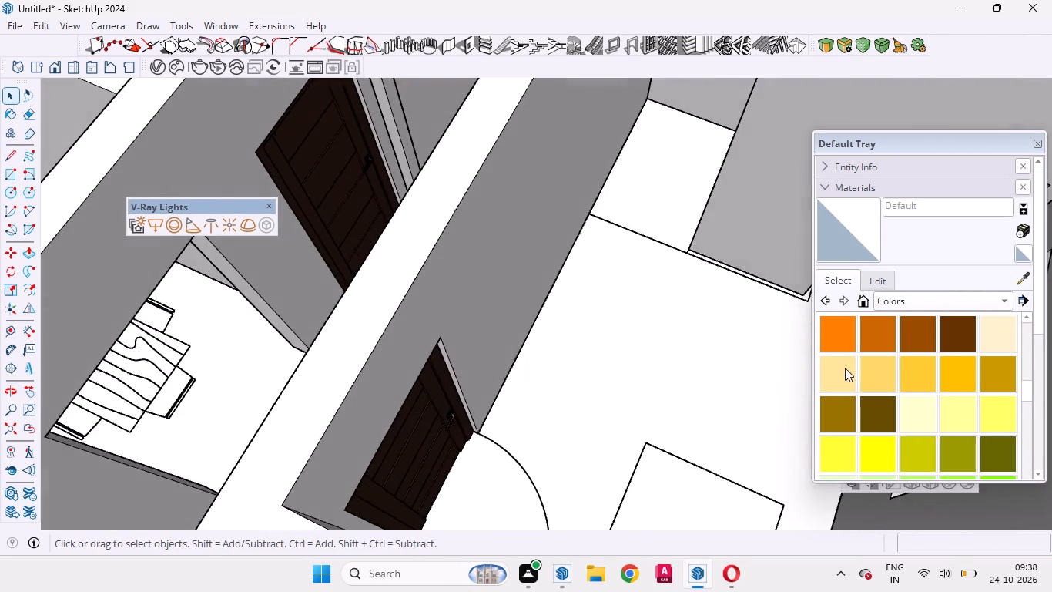
scroll(344, 347, "down", 11)
scroll(585, 237, "up", 11)
Examine the bedroom's attached toilet and its doorway from several angles, relative to the rest of the floor layout.
middle_click_drag(609, 305, 461, 415)
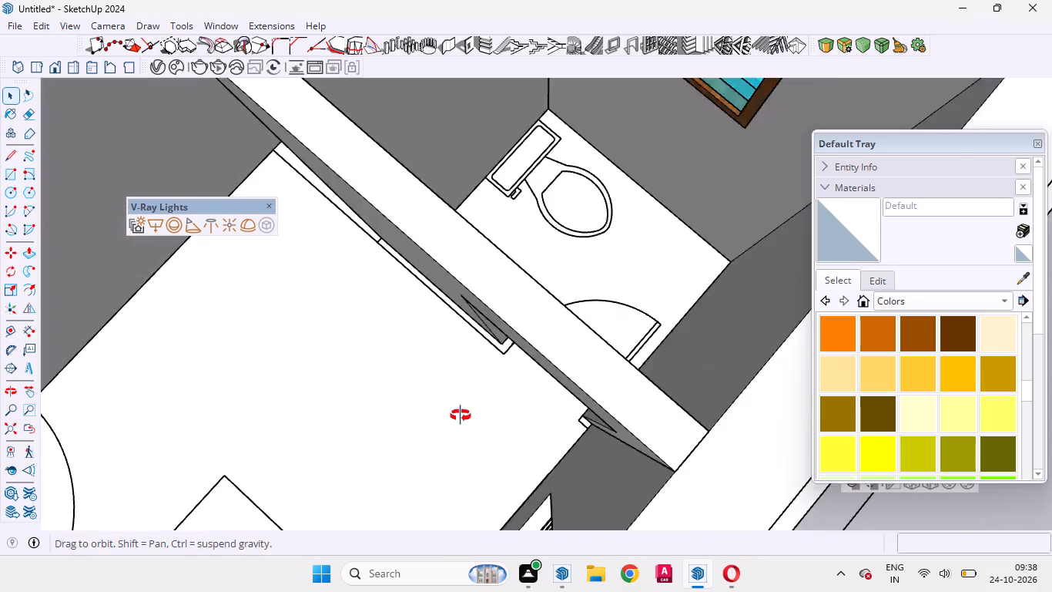
middle_click_drag(461, 415, 347, 392)
scroll(479, 281, "down", 11)
middle_click_drag(550, 337, 428, 362)
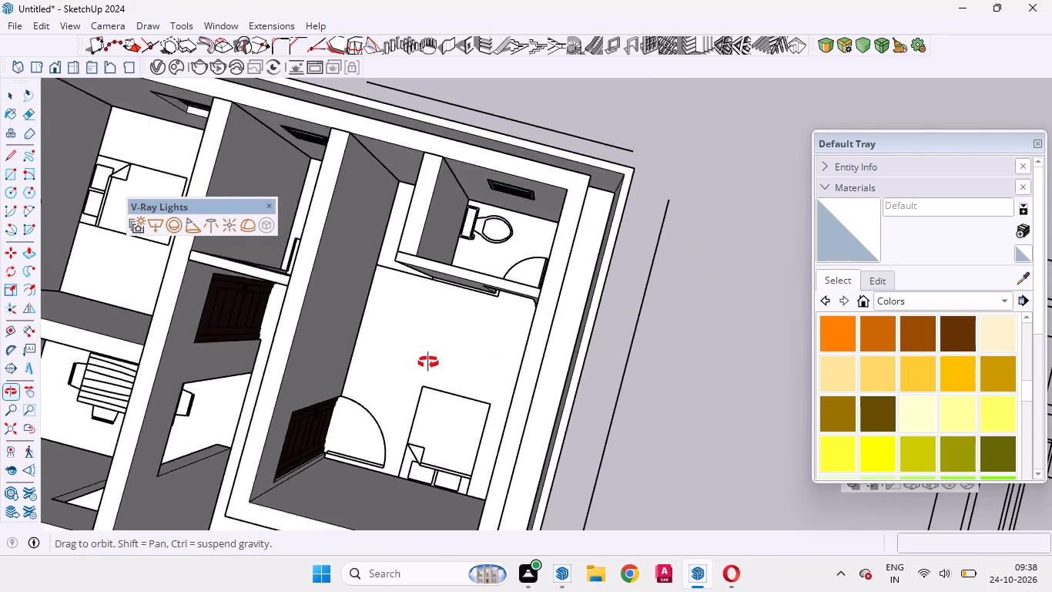
middle_click_drag(428, 362, 209, 319)
scroll(530, 221, "down", 8)
middle_click_drag(666, 403, 499, 442)
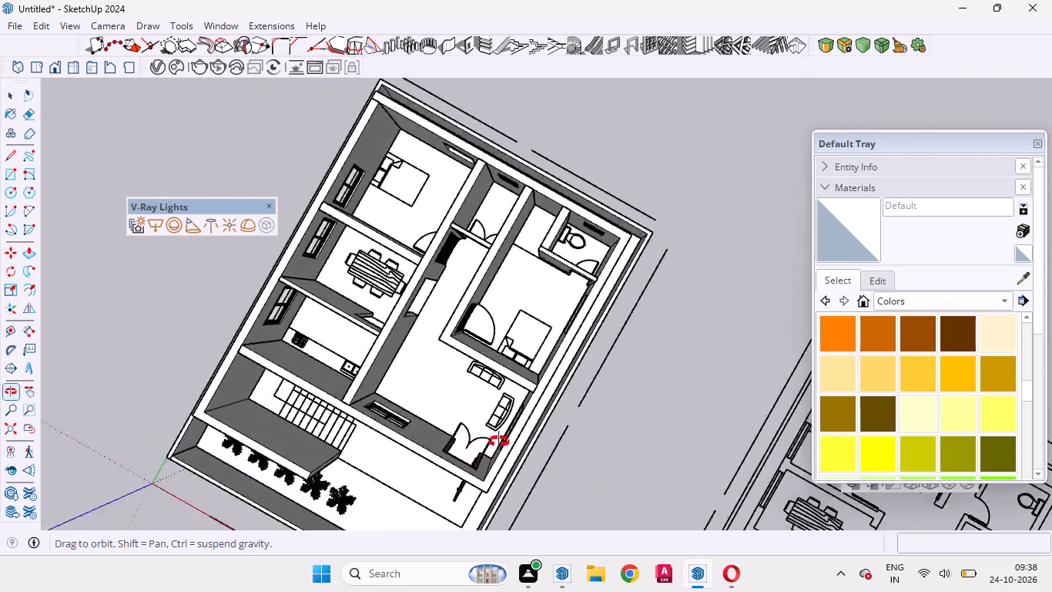
middle_click_drag(499, 442, 244, 323)
scroll(501, 265, "up", 9)
middle_click_drag(688, 223, 631, 274)
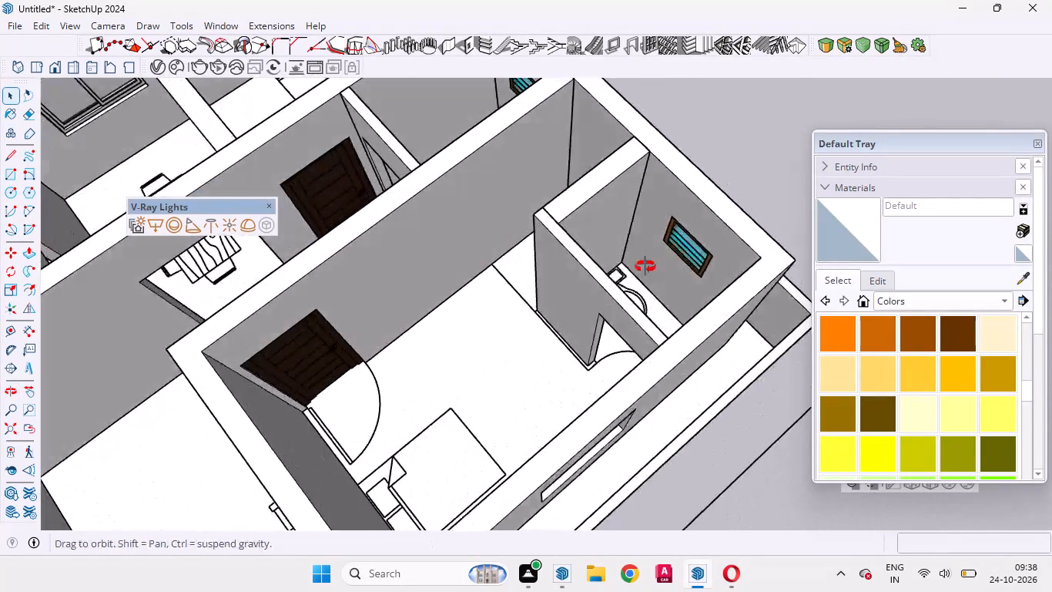
middle_click_drag(631, 274, 404, 333)
scroll(440, 289, "down", 4)
scroll(586, 367, "up", 1)
middle_click_drag(590, 367, 729, 288)
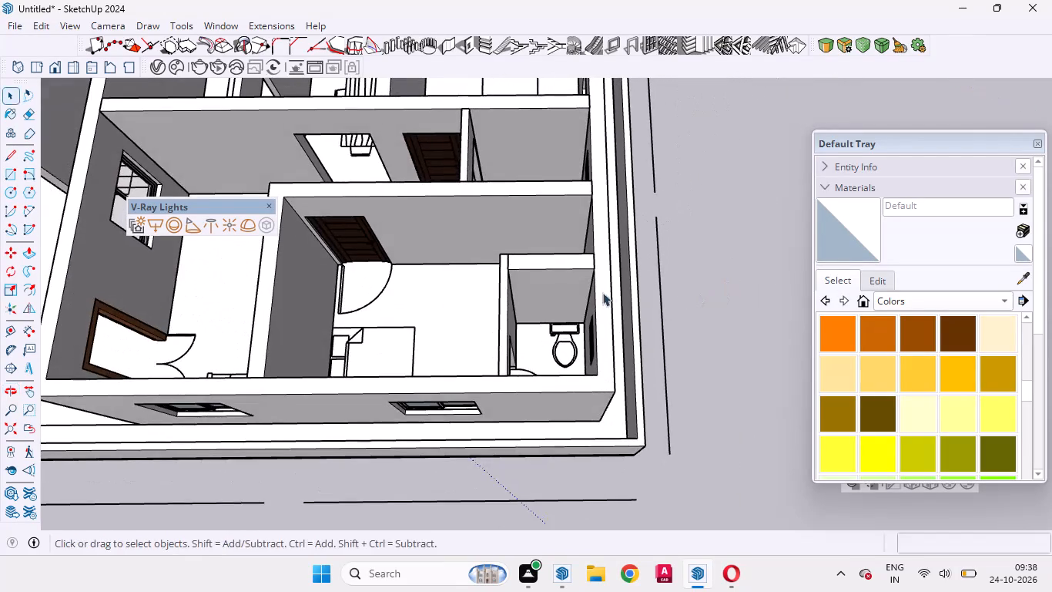
scroll(601, 292, "up", 7)
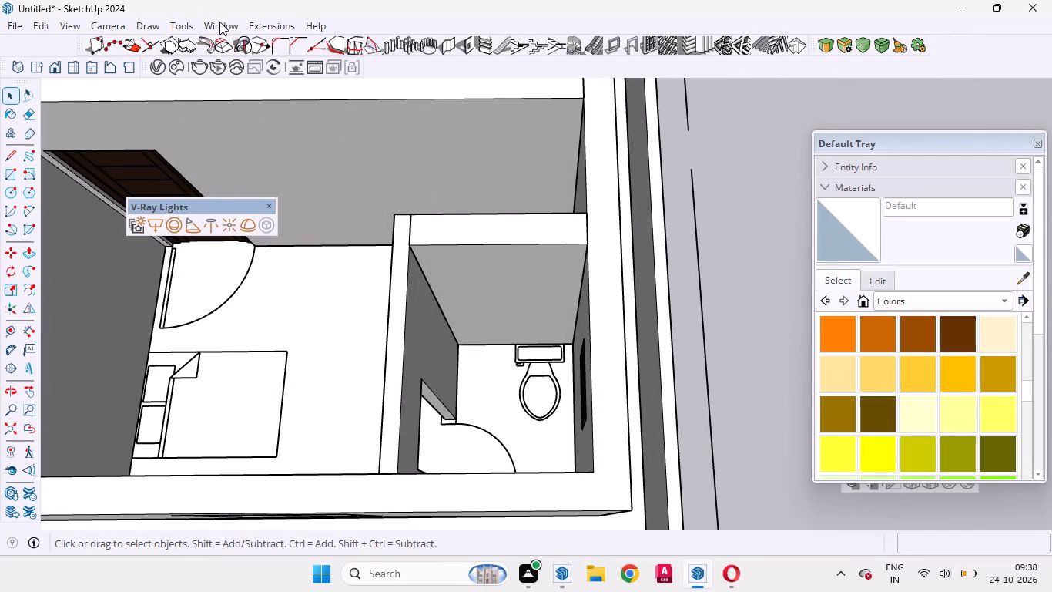
Search the 3D Warehouse models for "toilet".
left_click(219, 22)
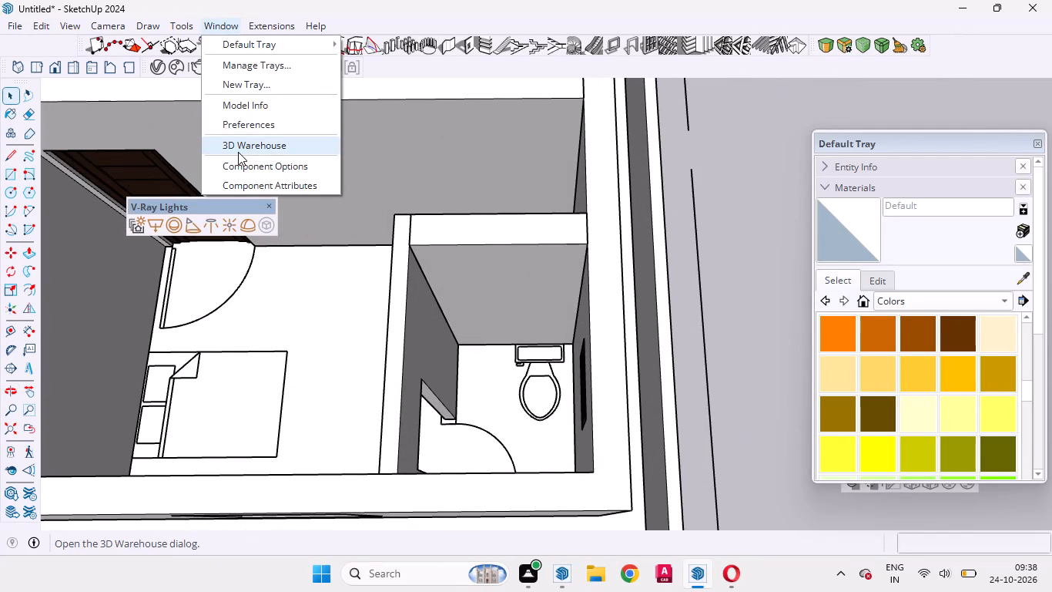
left_click(238, 152)
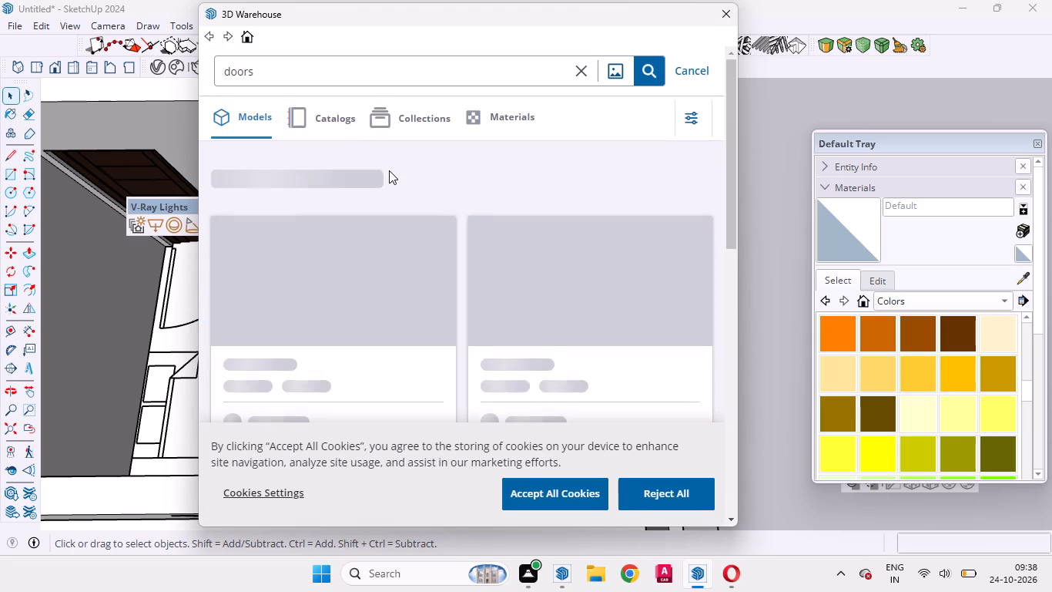
left_click_drag(260, 79, 181, 80)
left_click_drag(263, 67, 228, 74)
key("BackSpace")
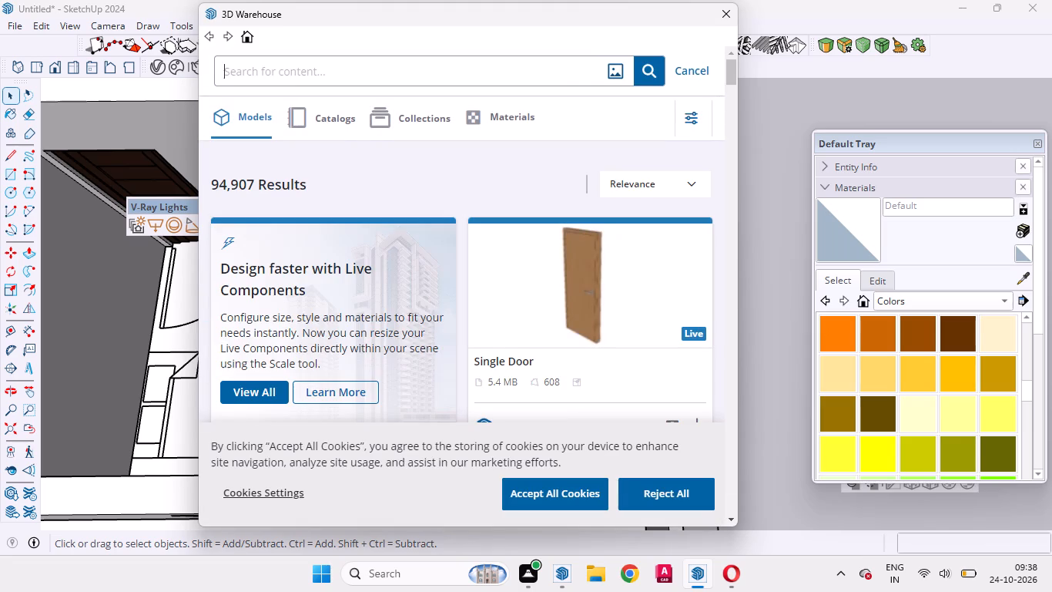
type("toilwt")
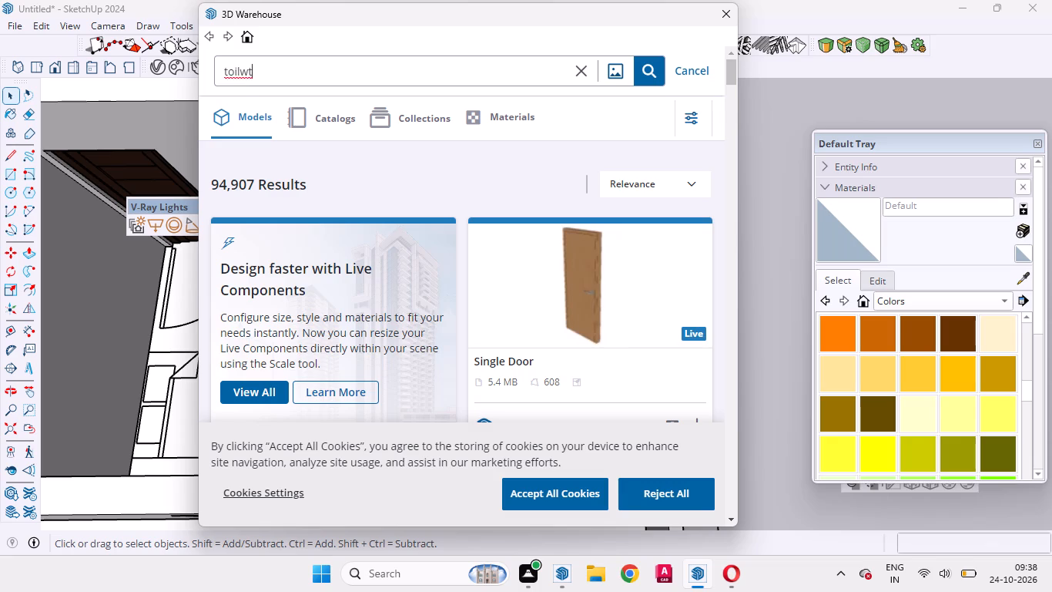
key("BackSpace")
key("BackSpace")
key("BackSpace")
type("lw")
key("BackSpace")
type("et")
key("Return")
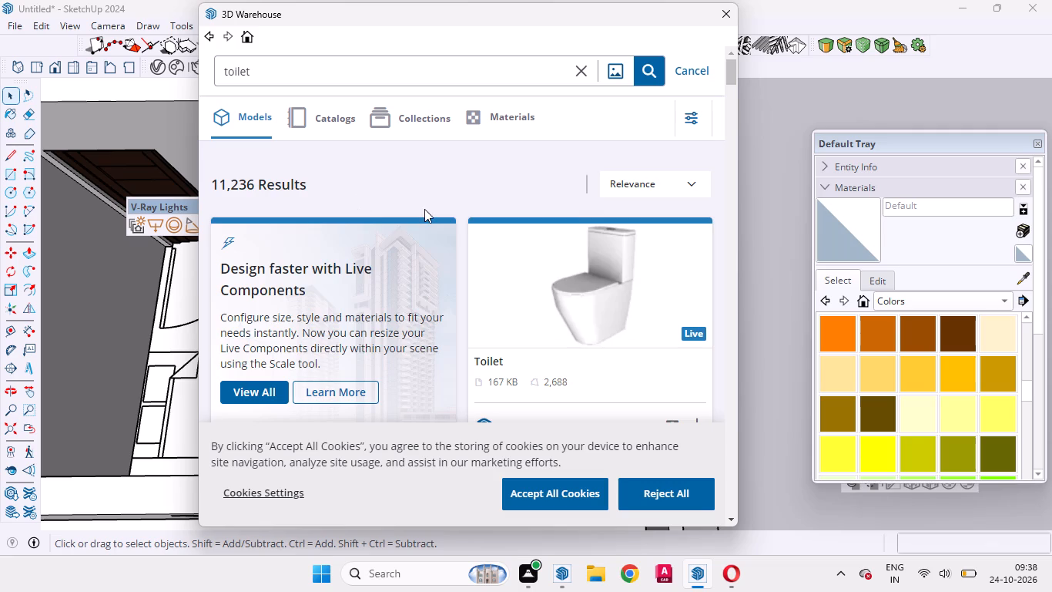
Load the wall-hung toilet model with spray, paper roll and brush, and place it in the bedroom's attached toilet.
scroll(425, 204, "down", 11)
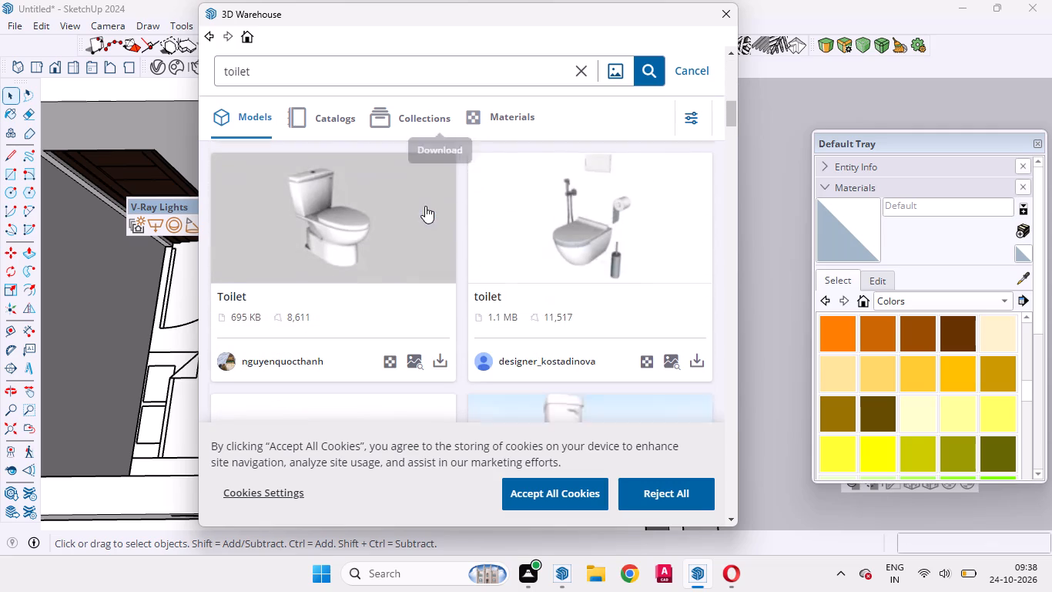
scroll(425, 206, "up", 2)
scroll(605, 278, "down", 2)
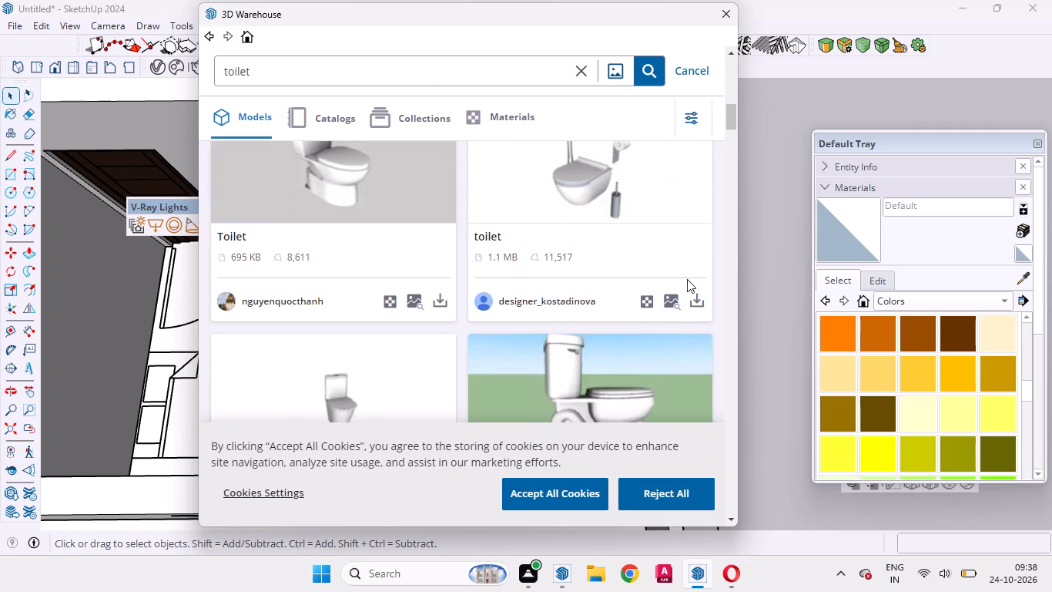
left_click(692, 301)
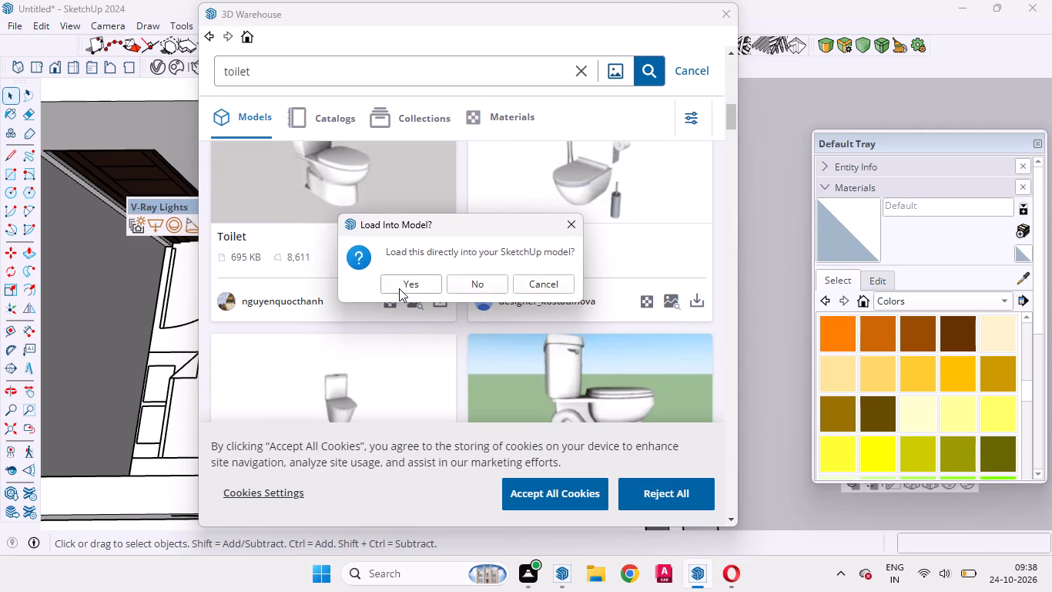
left_click(399, 288)
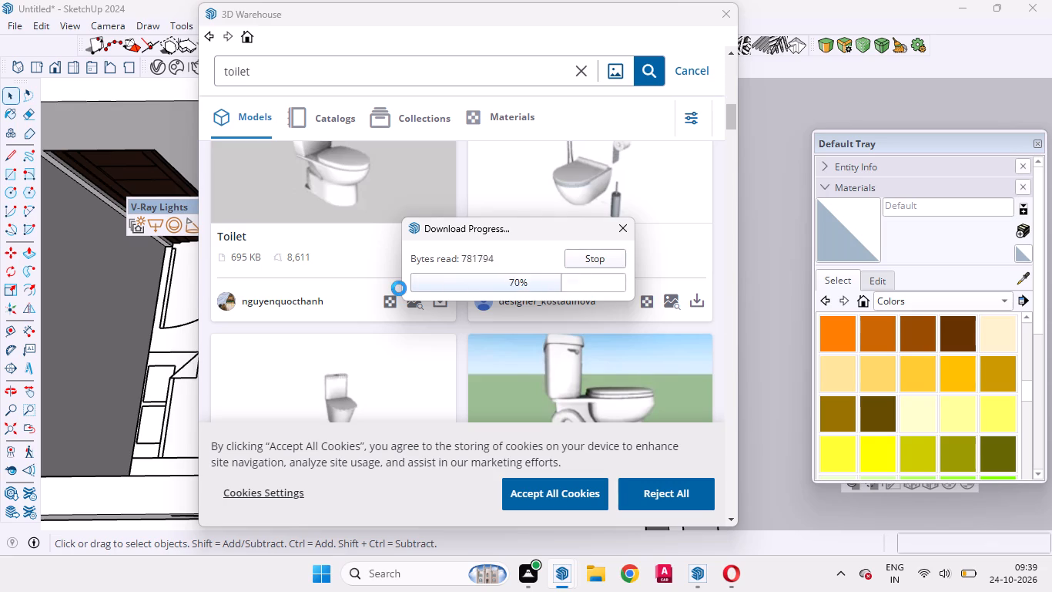
scroll(529, 321, "down", 5)
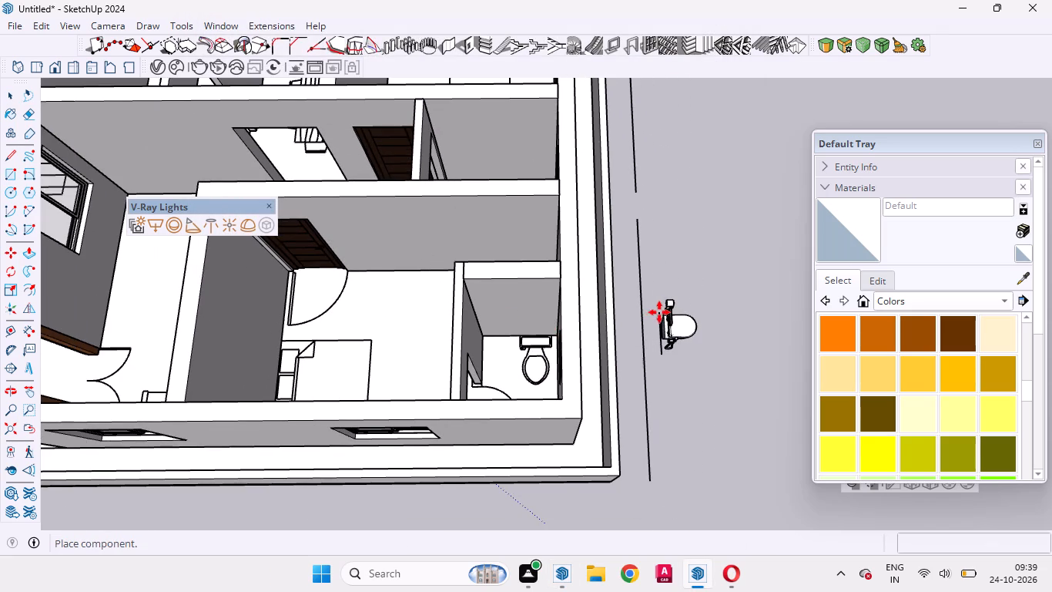
left_click(501, 322)
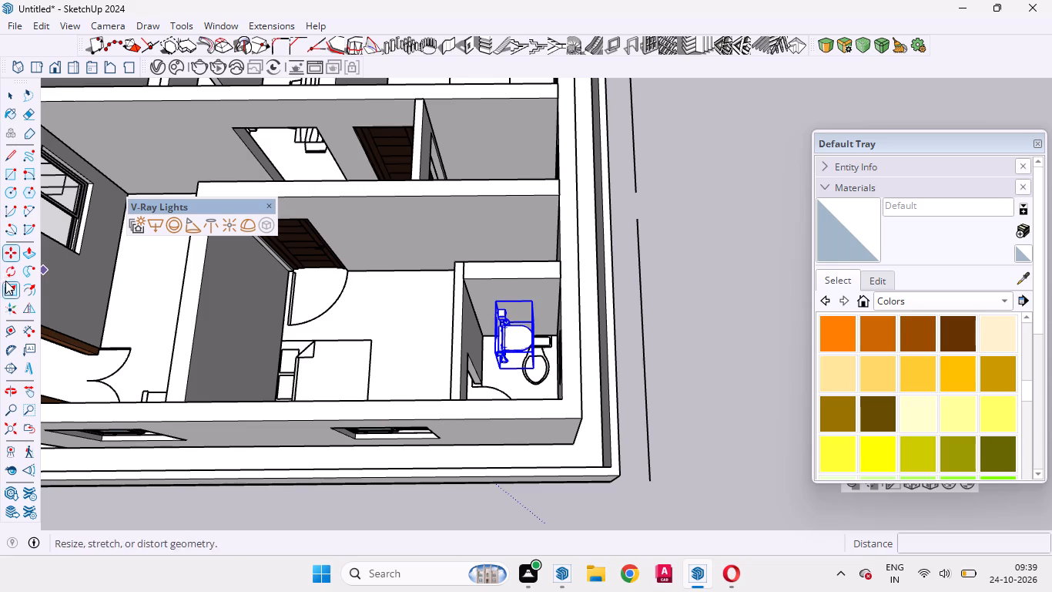
Rotate the placed toilet model 90 degrees in the ground plane.
left_click(7, 277)
scroll(555, 334, "down", 5)
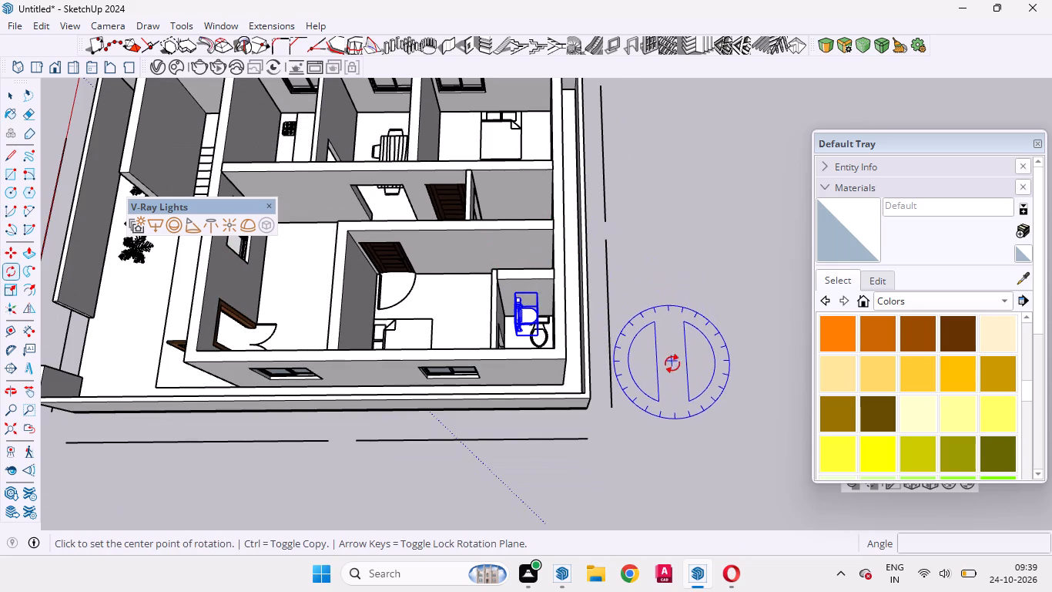
left_click(672, 366)
left_click(621, 367)
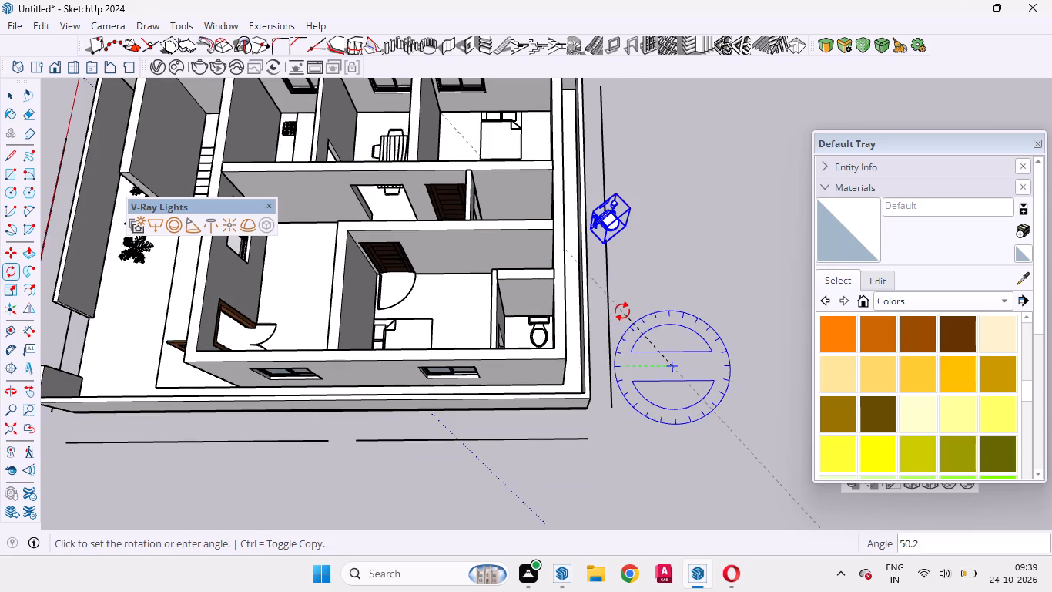
type("90")
key("Return")
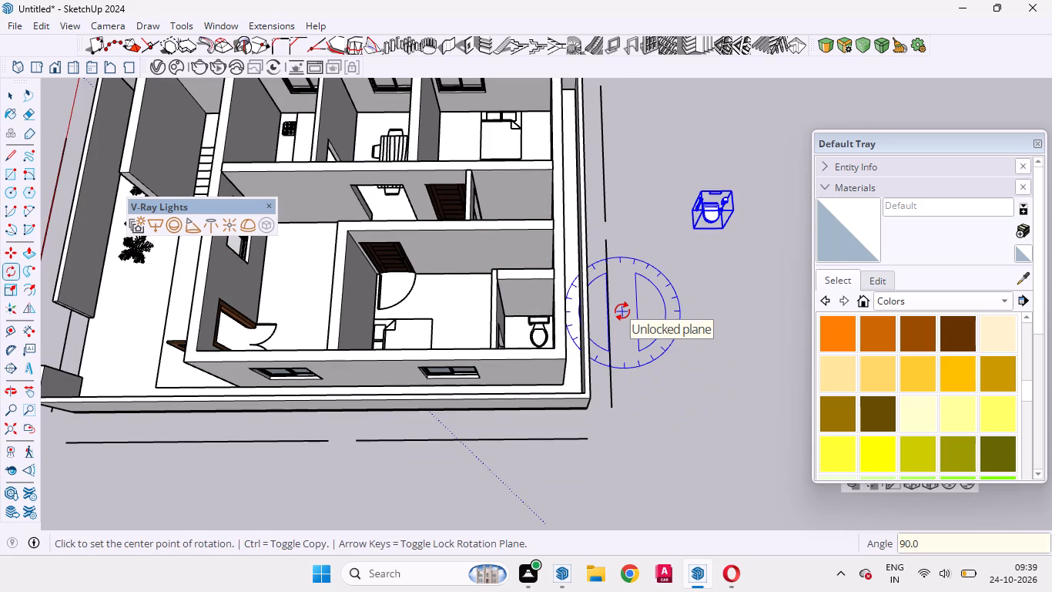
key("space")
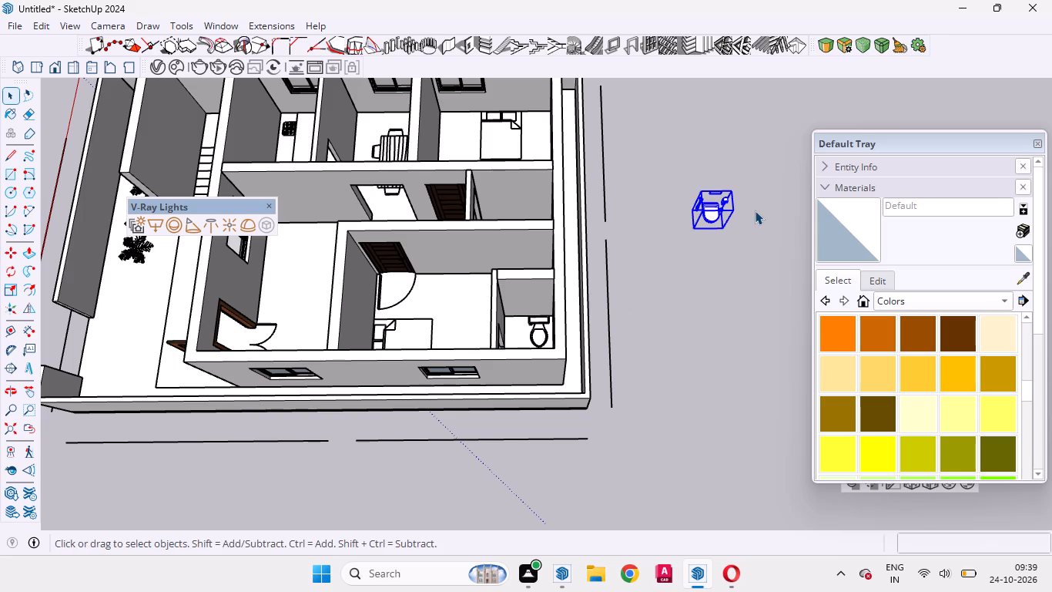
Move the rotated toilet model by its lower back corner about 17' 3" into the attached toilet, against the back wall.
key("m")
scroll(801, 185, "up", 8)
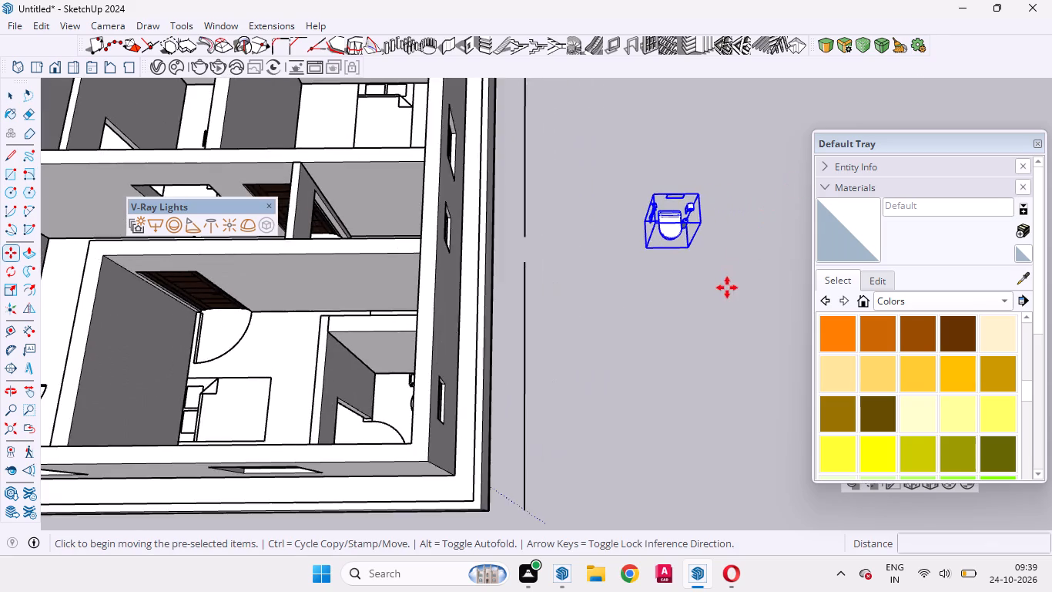
scroll(727, 288, "up", 2)
middle_click_drag(692, 284, 596, 138)
scroll(715, 272, "up", 8)
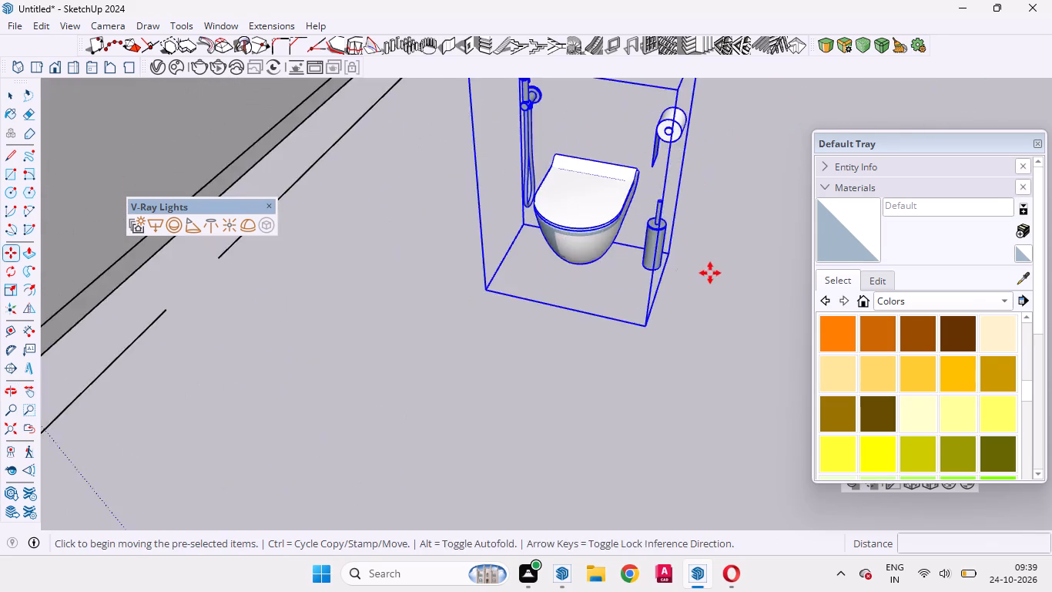
middle_click_drag(709, 273, 581, 246)
scroll(595, 257, "up", 1)
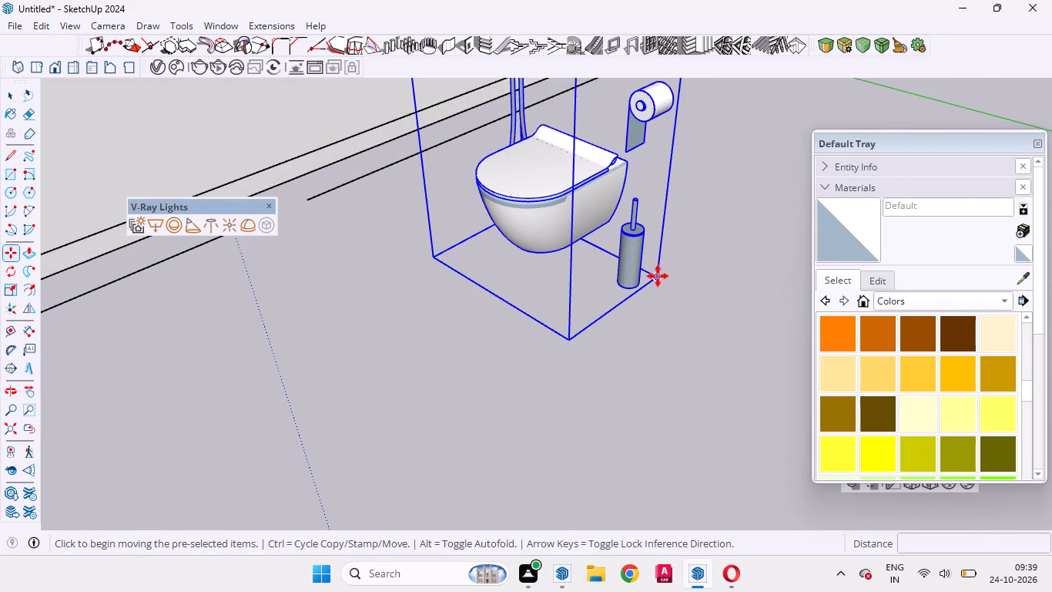
left_click(657, 276)
scroll(616, 329, "down", 20)
scroll(616, 329, "down", 1)
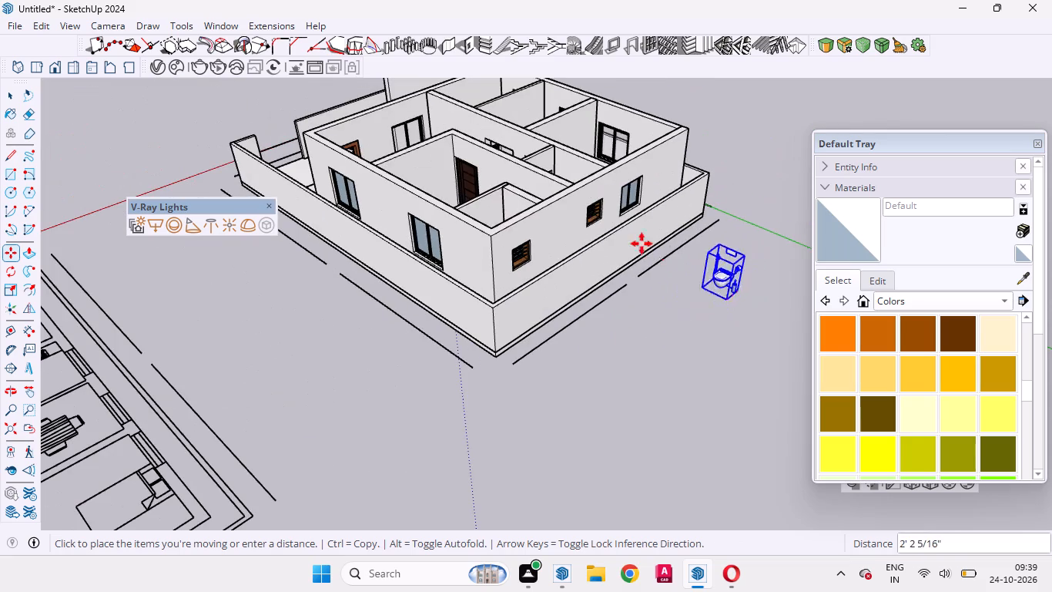
scroll(459, 218, "up", 12)
middle_click_drag(525, 199, 824, 357)
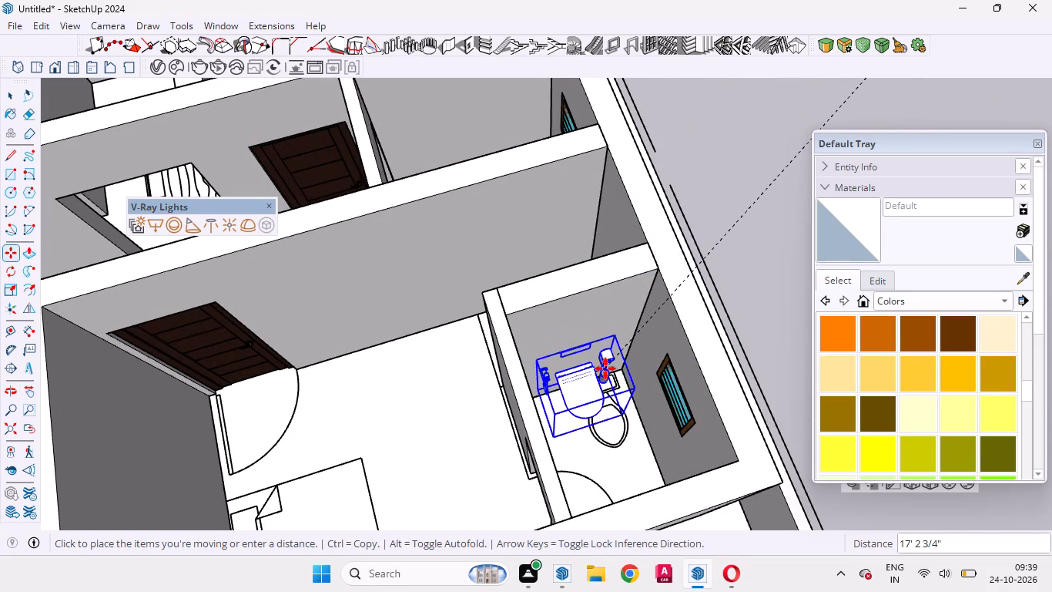
left_click(605, 368)
Shift the toilet model down along the attached toilet's back wall, above the WC symbol on the floor plan.
scroll(605, 407, "up", 9)
middle_click_drag(575, 424, 554, 338)
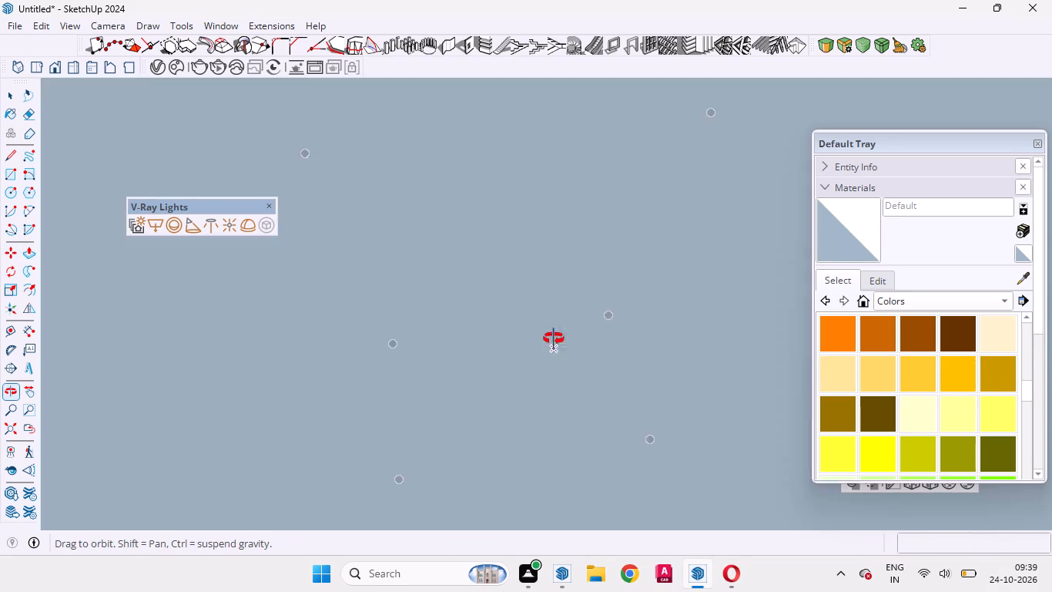
middle_click_drag(554, 338, 601, 365)
scroll(592, 422, "up", 6)
middle_click_drag(575, 437, 495, 418)
scroll(575, 437, "up", 1)
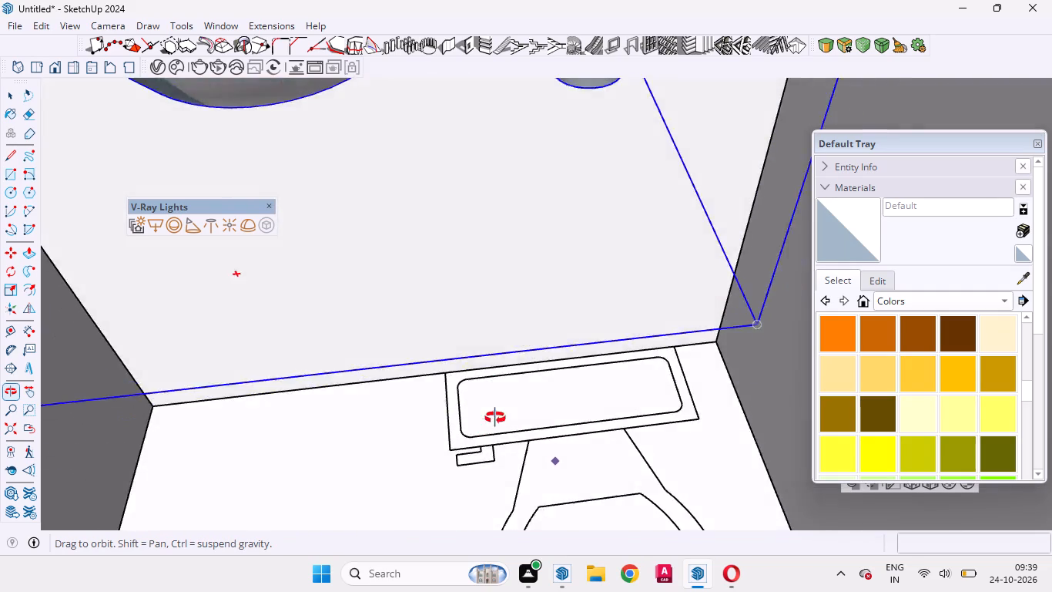
middle_click_drag(495, 418, 495, 480)
scroll(662, 397, "down", 14)
middle_click_drag(624, 388, 494, 369)
left_click(630, 312)
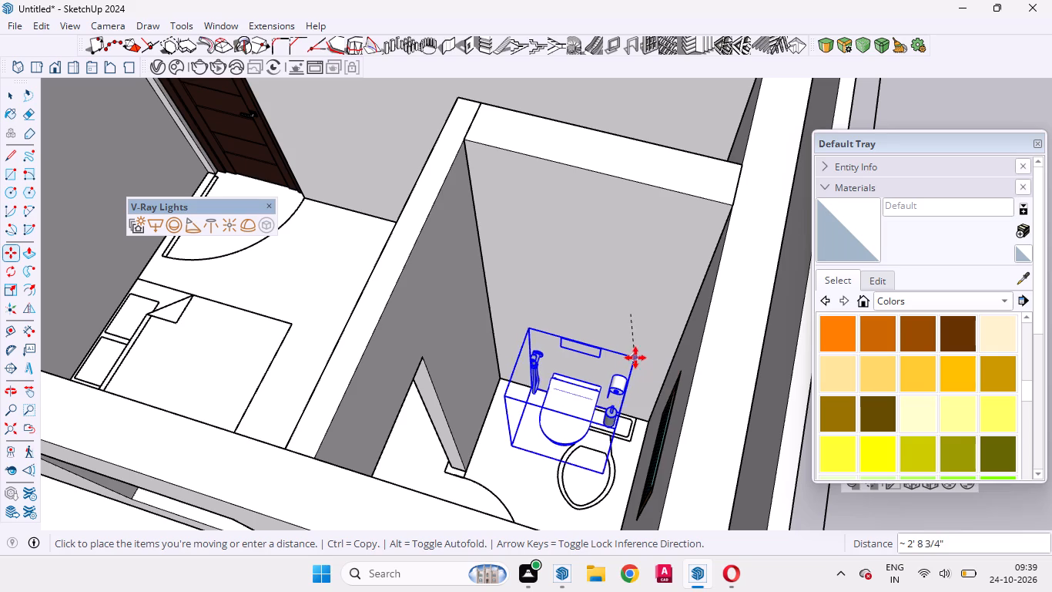
left_click(642, 357)
Examine the toilet model's fit against the walls and floor from several angles, and its place in the whole model.
scroll(601, 393, "up", 5)
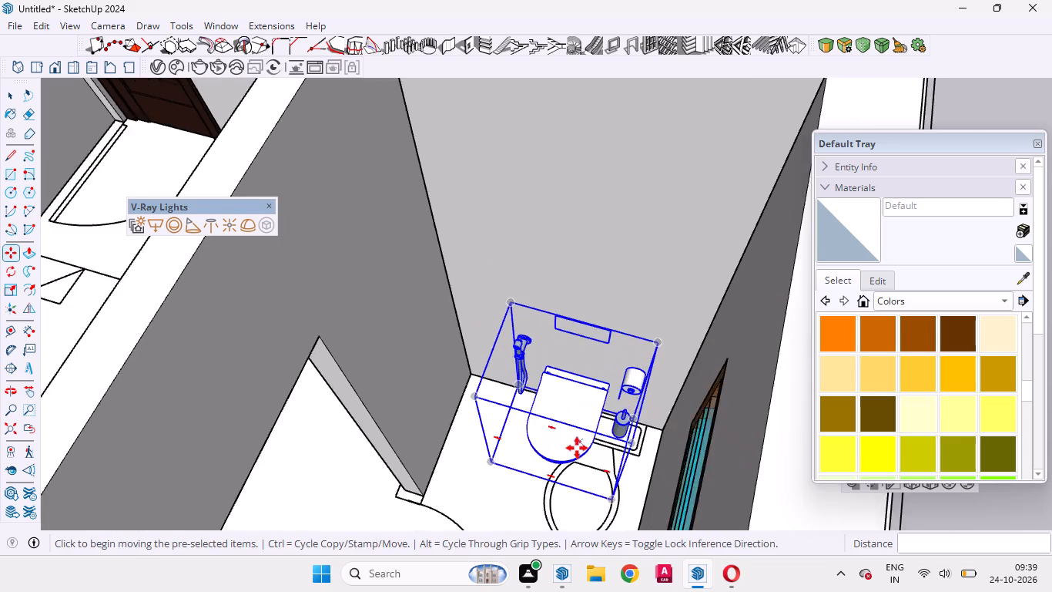
middle_click_drag(581, 449, 876, 430)
scroll(644, 474, "up", 8)
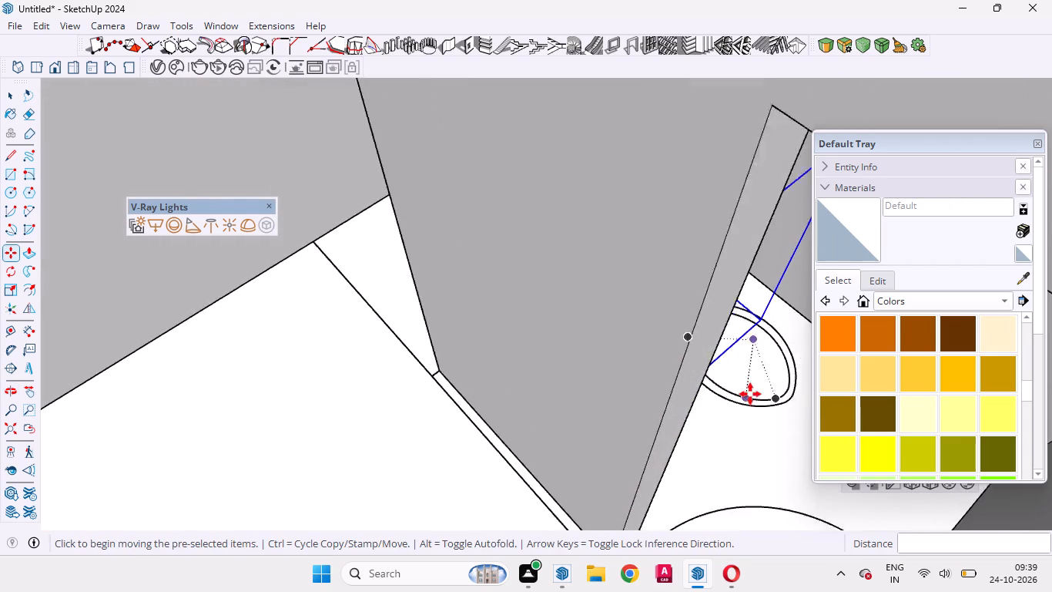
middle_click_drag(742, 393, 586, 413)
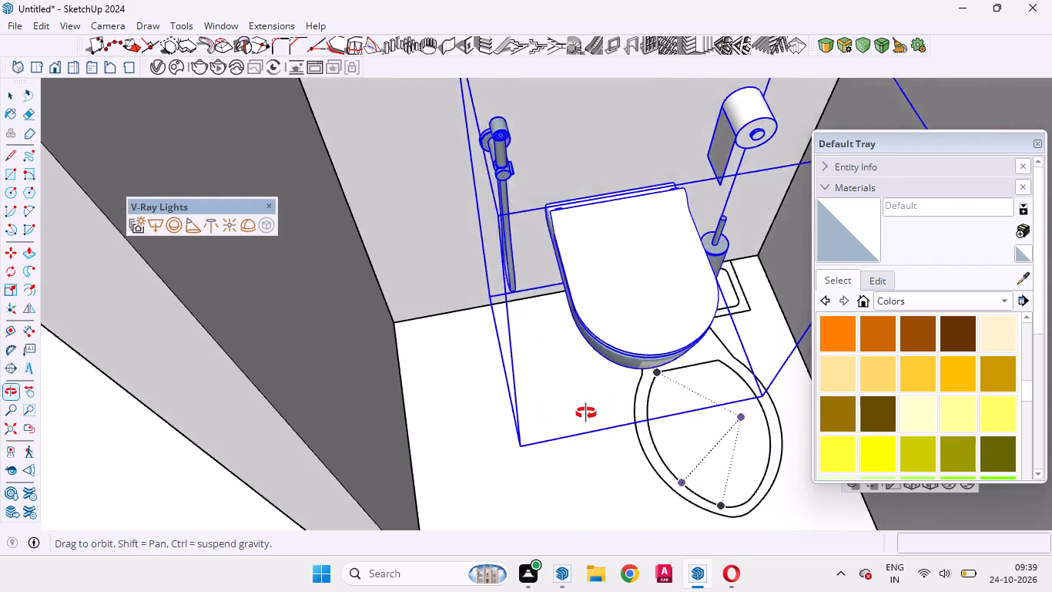
middle_click_drag(586, 413, 557, 489)
scroll(594, 351, "down", 17)
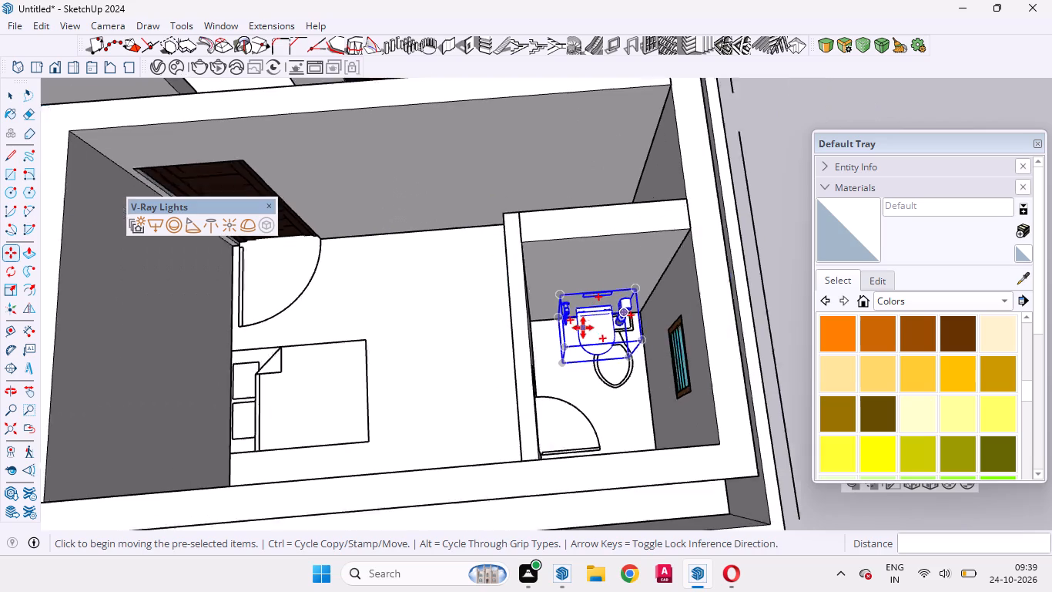
key("space")
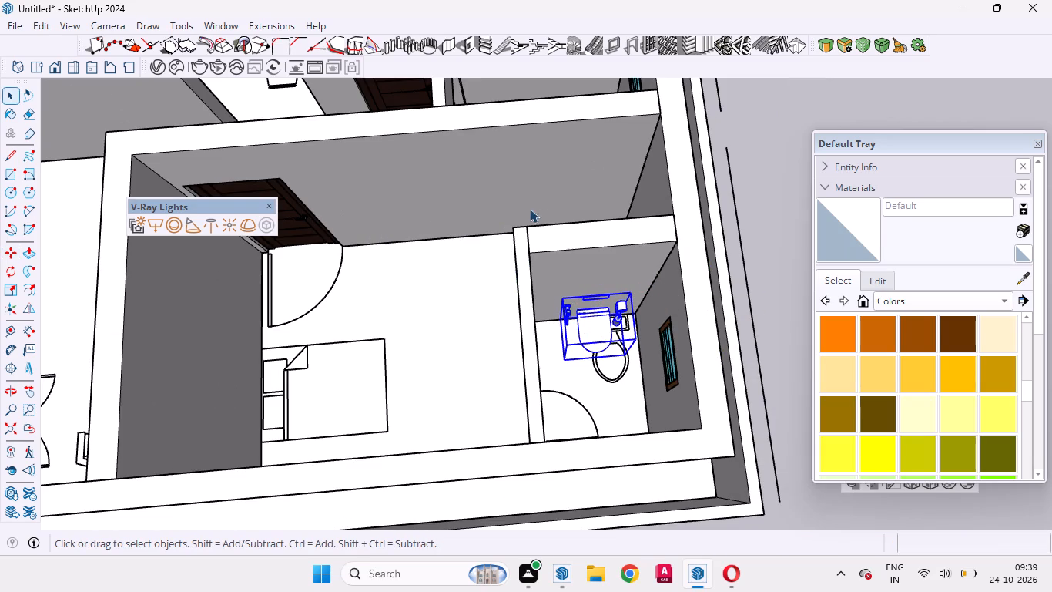
left_click(752, 138)
scroll(641, 355, "up", 8)
middle_click_drag(552, 336, 551, 335)
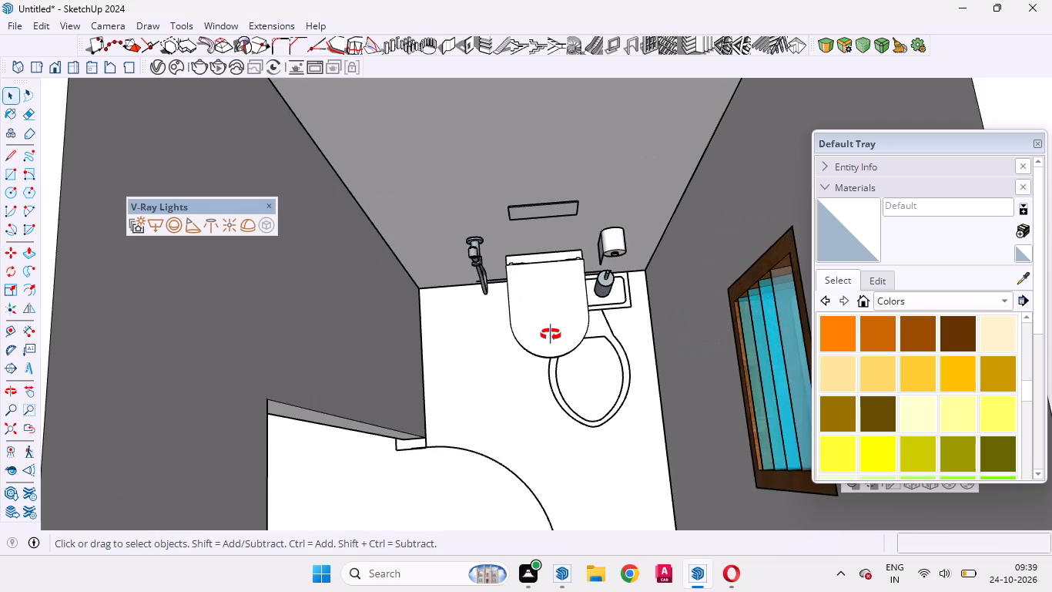
middle_click_drag(551, 335, 498, 267)
middle_click_drag(501, 271, 504, 277)
scroll(523, 318, "up", 3)
left_click(551, 363)
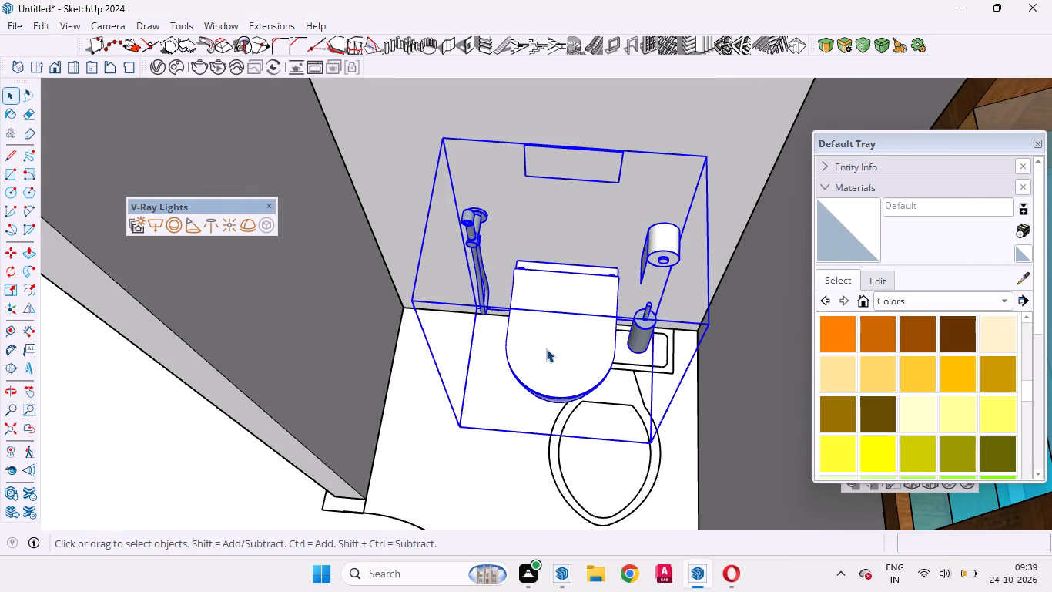
middle_click_drag(546, 348, 563, 322)
scroll(565, 321, "up", 1)
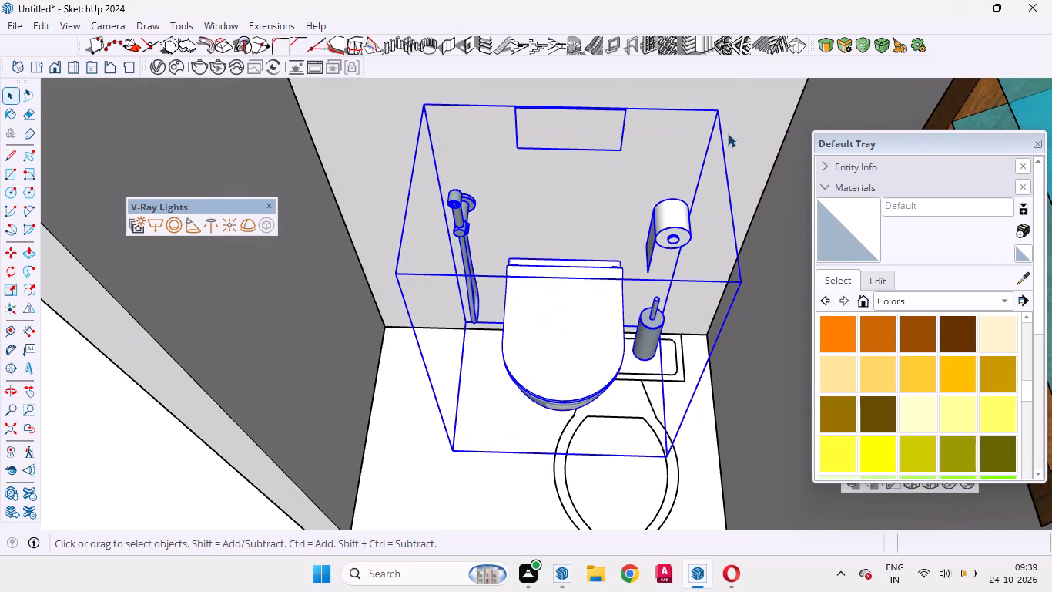
left_click(5, 427)
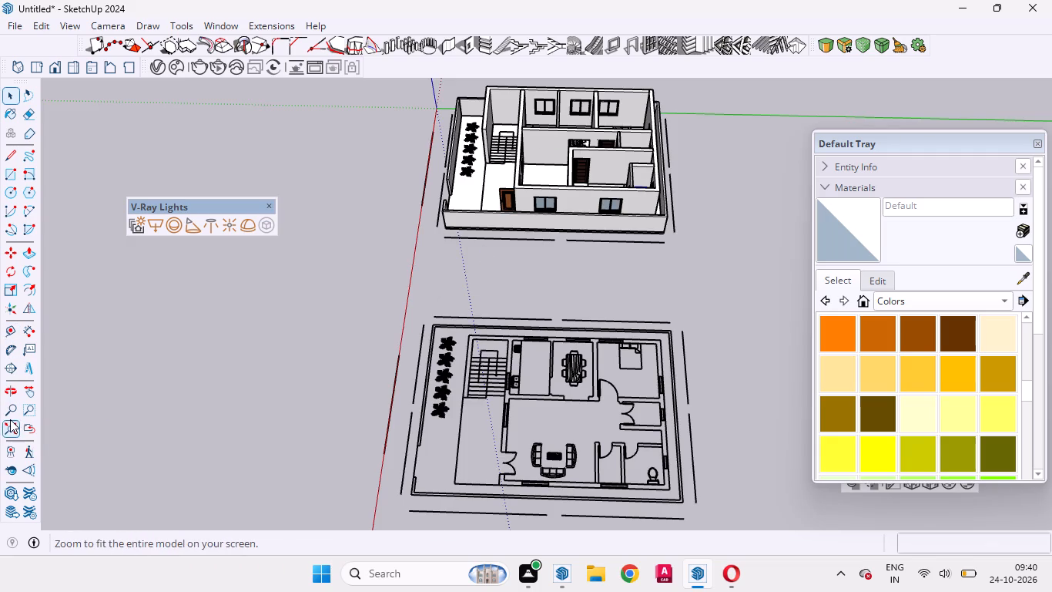
middle_click_drag(605, 237, 737, 341)
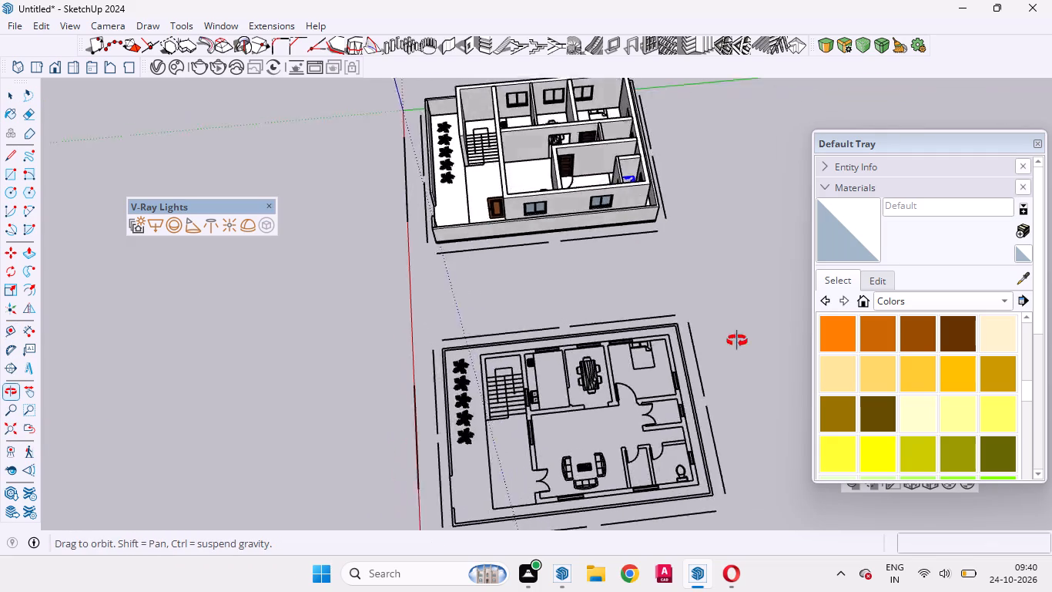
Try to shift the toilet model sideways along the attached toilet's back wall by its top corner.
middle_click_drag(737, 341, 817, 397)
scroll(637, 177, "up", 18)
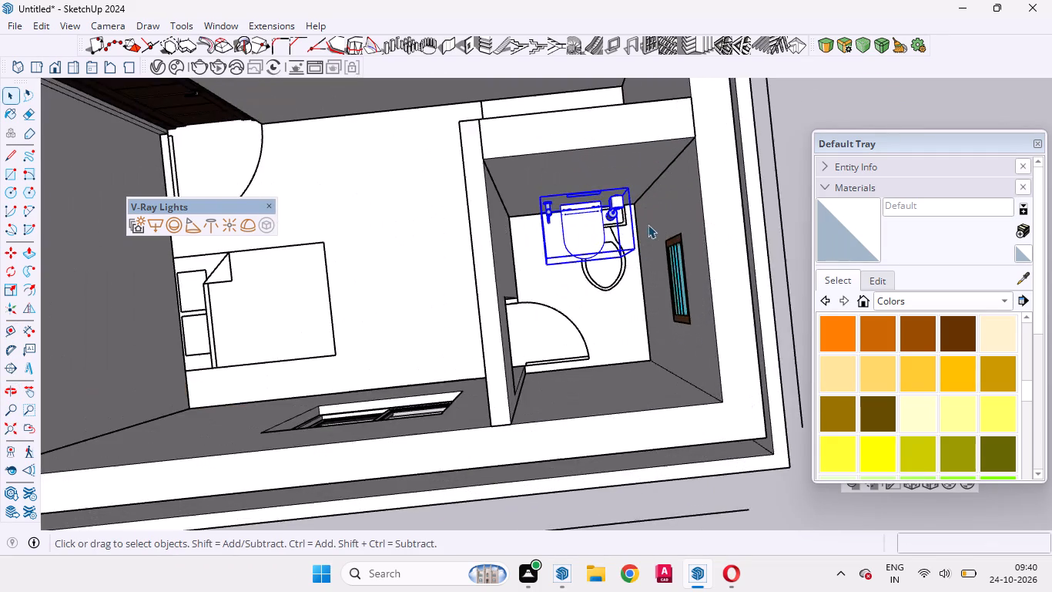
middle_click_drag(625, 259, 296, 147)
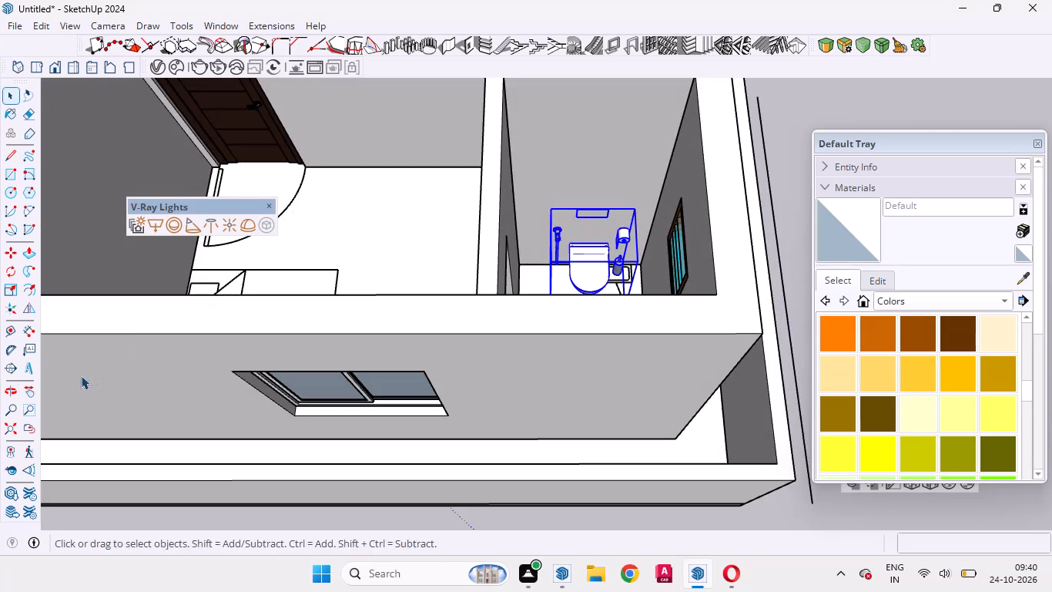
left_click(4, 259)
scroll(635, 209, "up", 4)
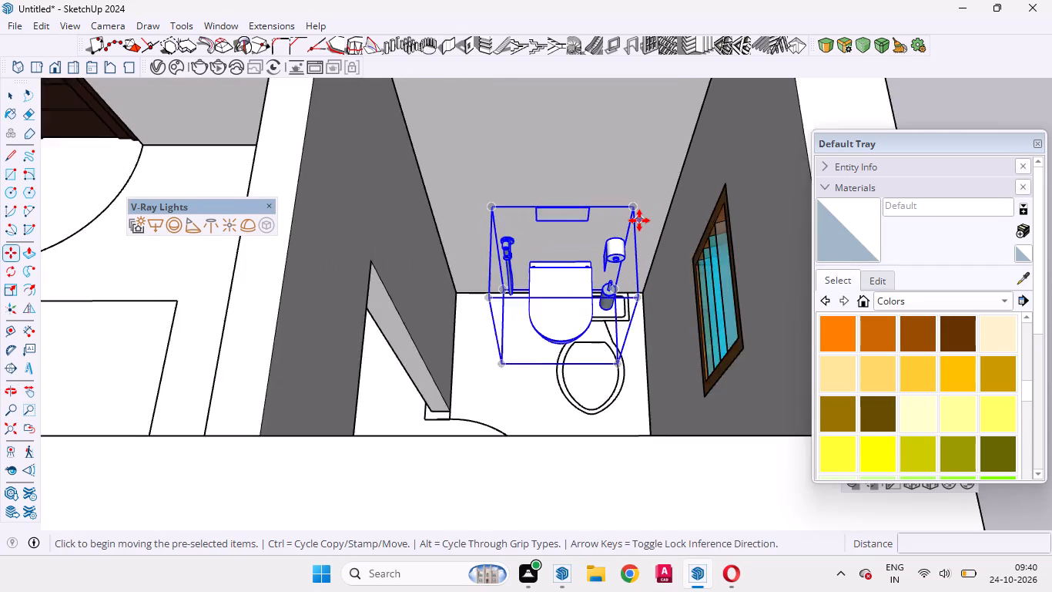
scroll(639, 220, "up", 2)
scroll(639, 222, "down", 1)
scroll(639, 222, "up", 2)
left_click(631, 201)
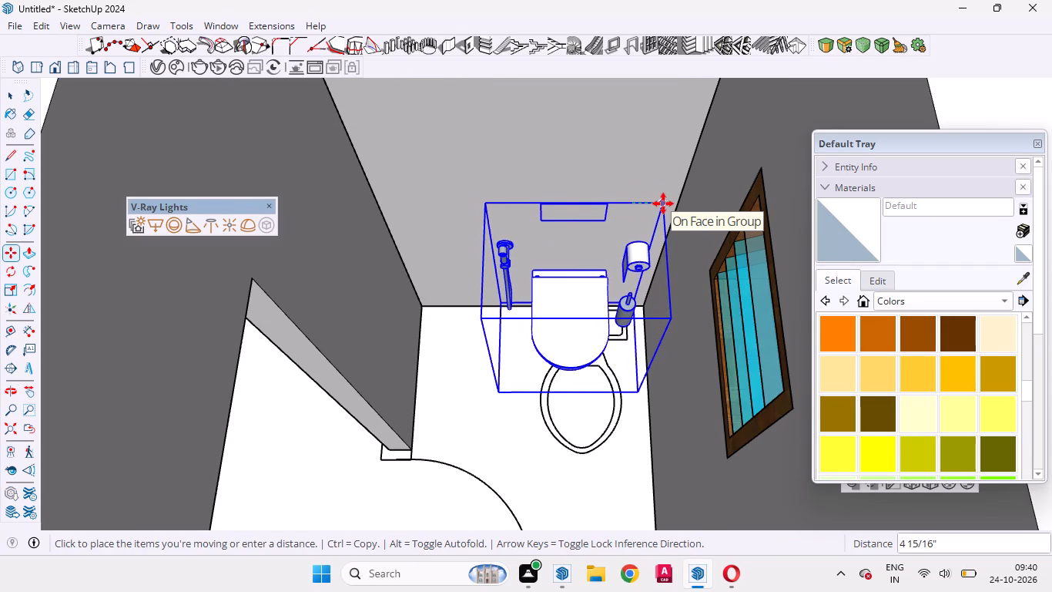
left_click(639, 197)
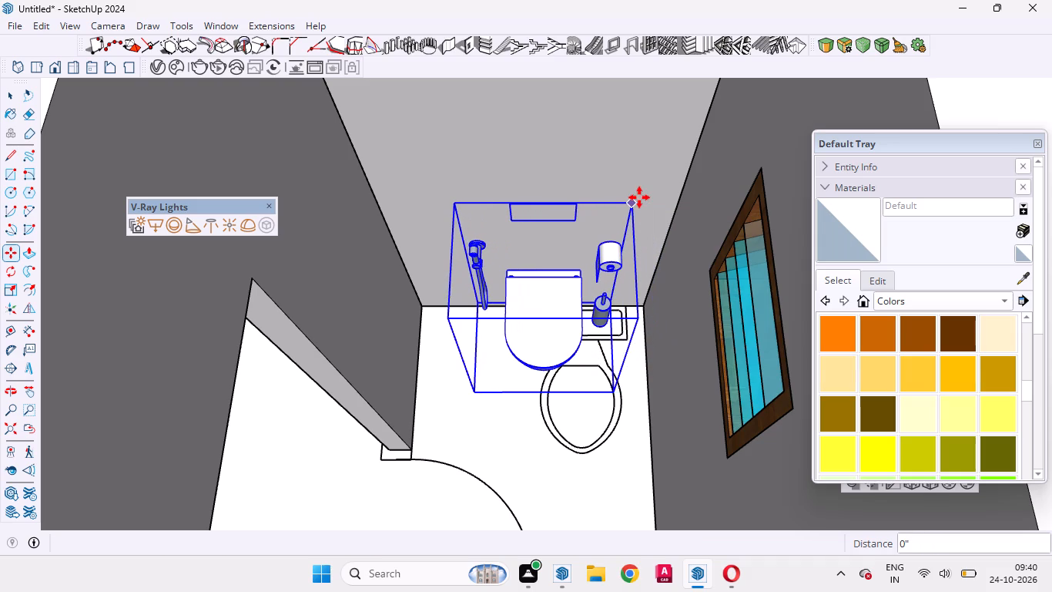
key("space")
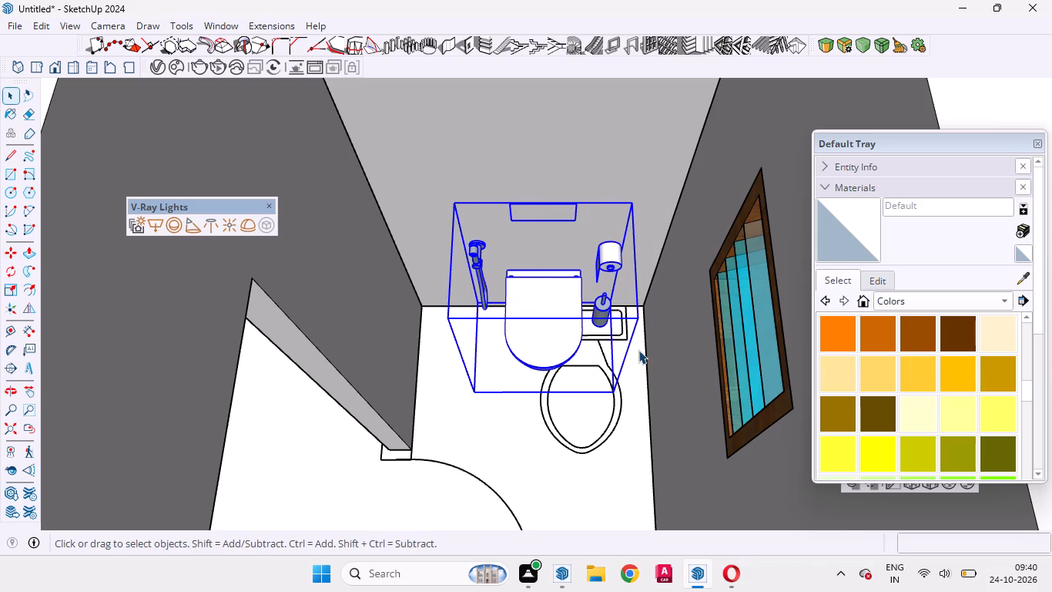
Delete the flat WC symbol from the attached toilet's floor plan, then close the plan's group.
scroll(638, 387, "up", 10)
middle_click_drag(562, 483, 728, 340)
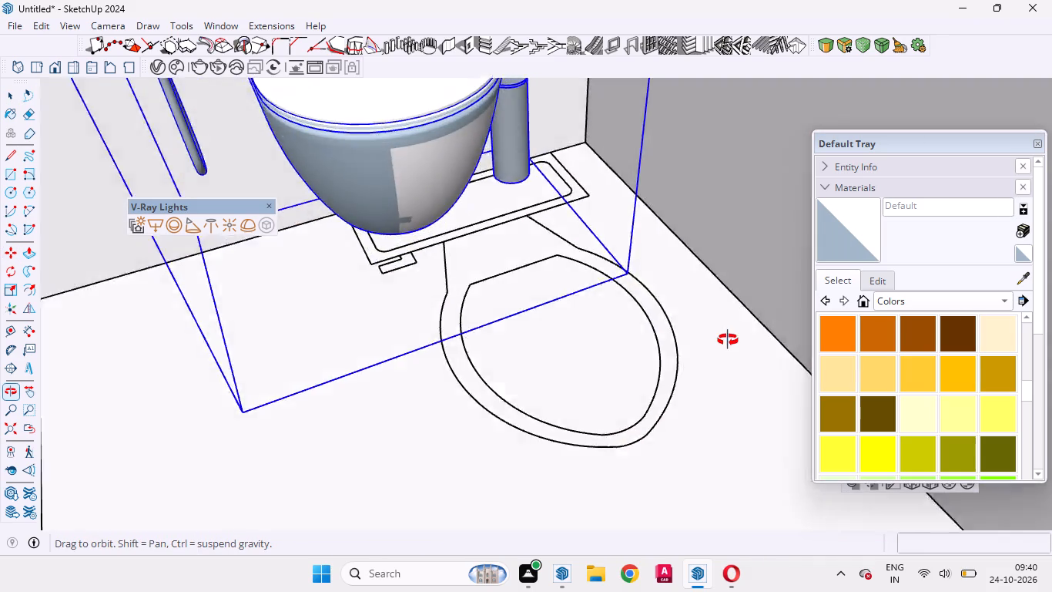
middle_click_drag(728, 340, 741, 308)
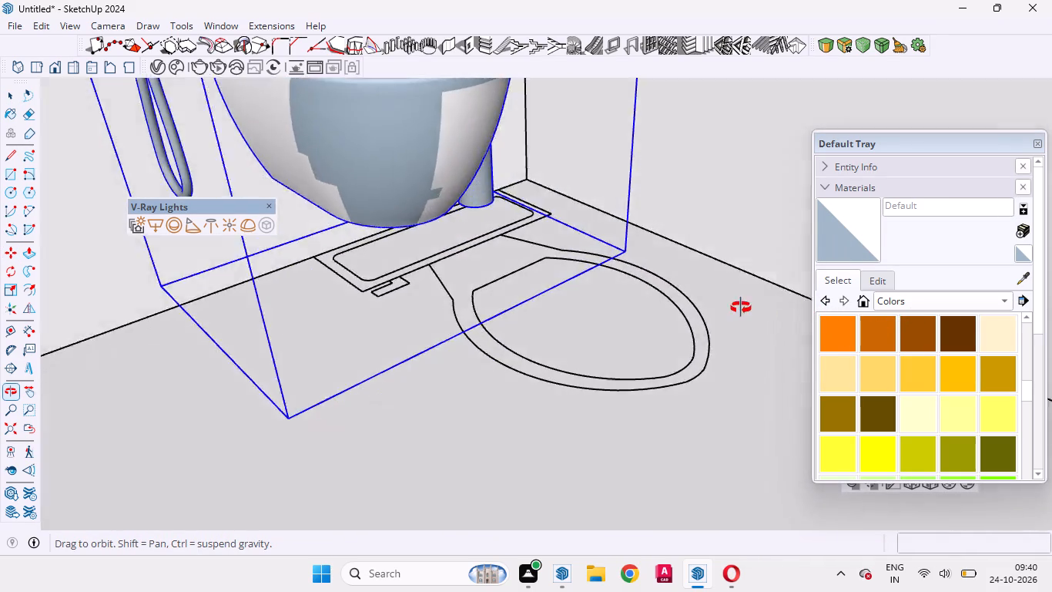
middle_click_drag(741, 308, 656, 375)
scroll(656, 375, "up", 1)
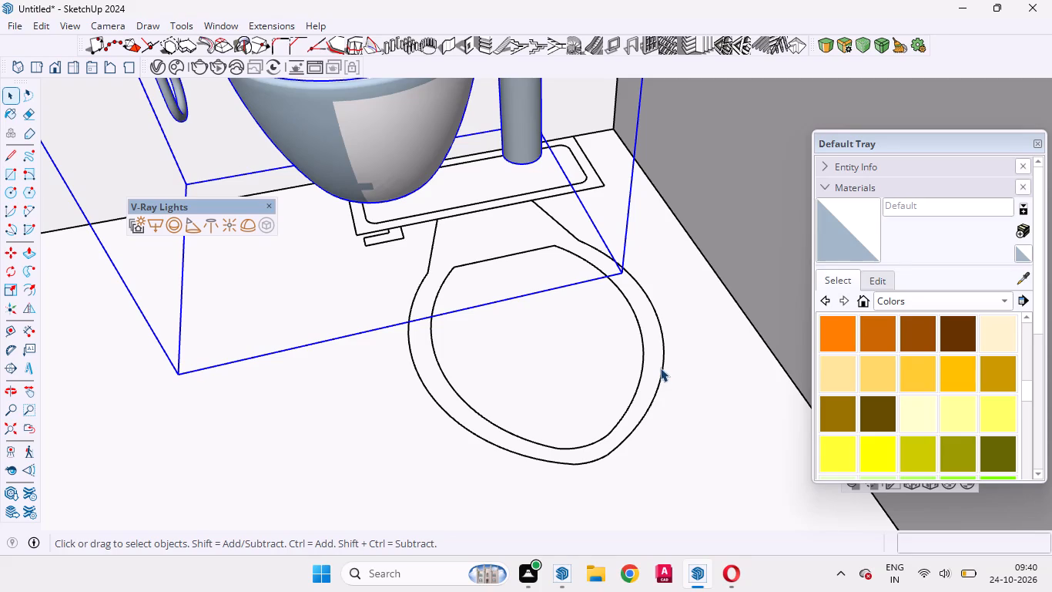
left_click(663, 368)
triple_click(663, 368)
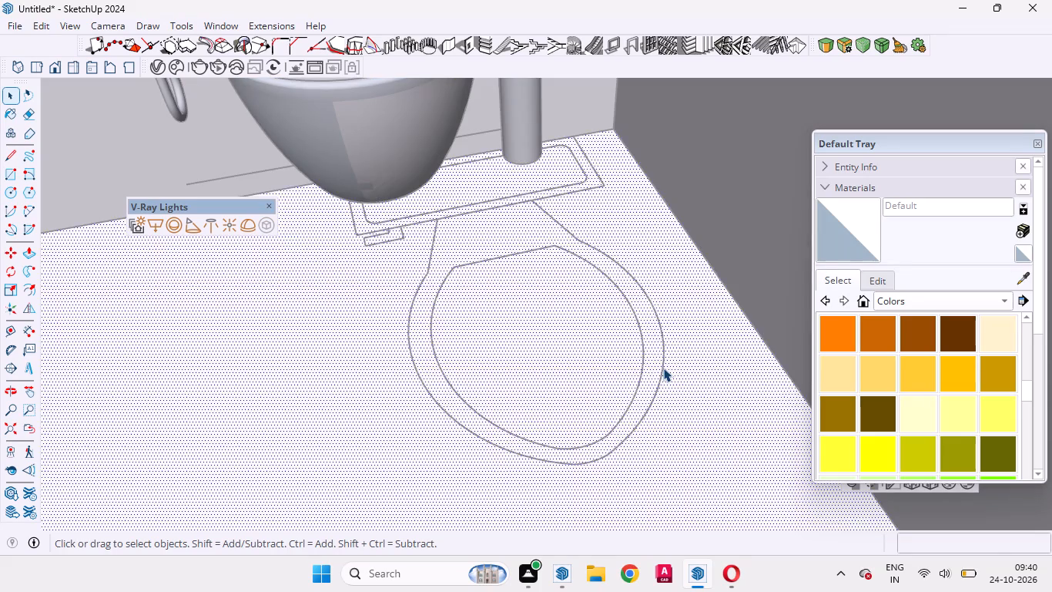
double_click(663, 368)
key("Delete")
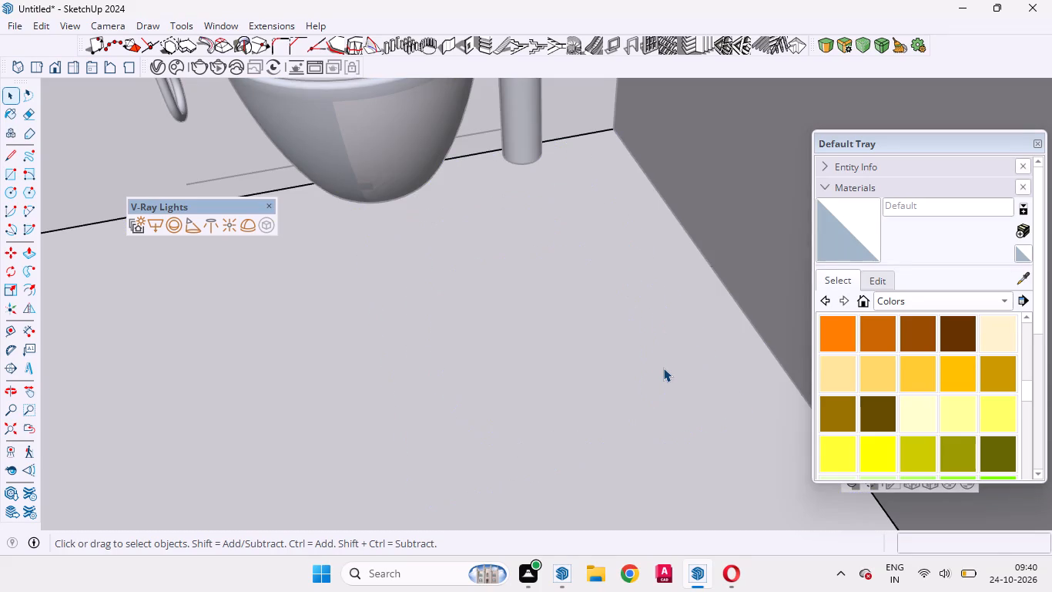
scroll(662, 361, "up", 1)
scroll(656, 388, "down", 10)
middle_click_drag(598, 166, 620, 348)
scroll(620, 346, "up", 1)
scroll(619, 332, "down", 20)
scroll(619, 332, "down", 20)
scroll(619, 332, "down", 10)
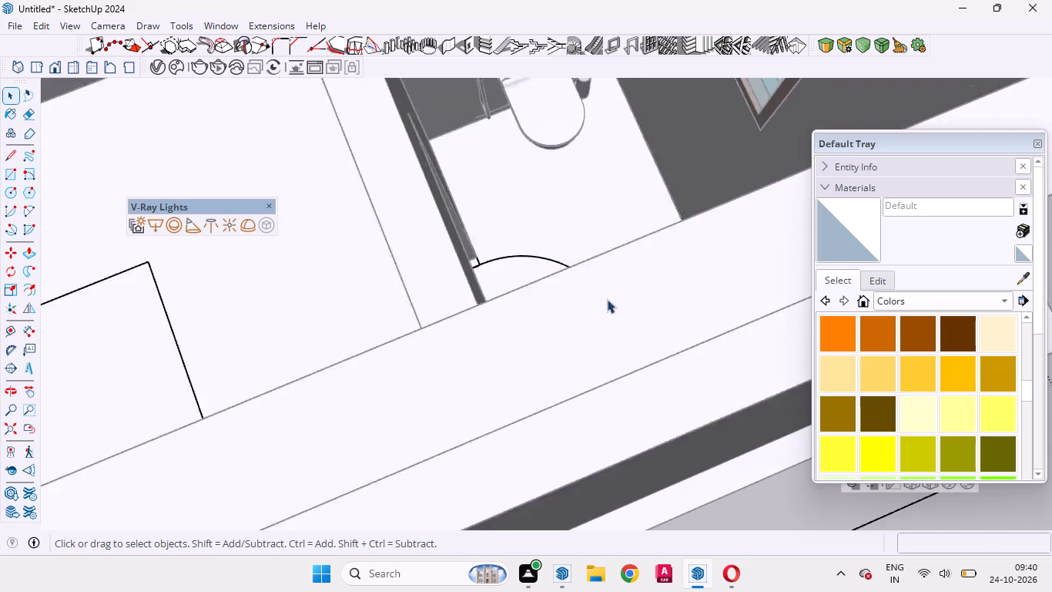
scroll(607, 299, "down", 18)
left_click(652, 175)
scroll(498, 255, "up", 9)
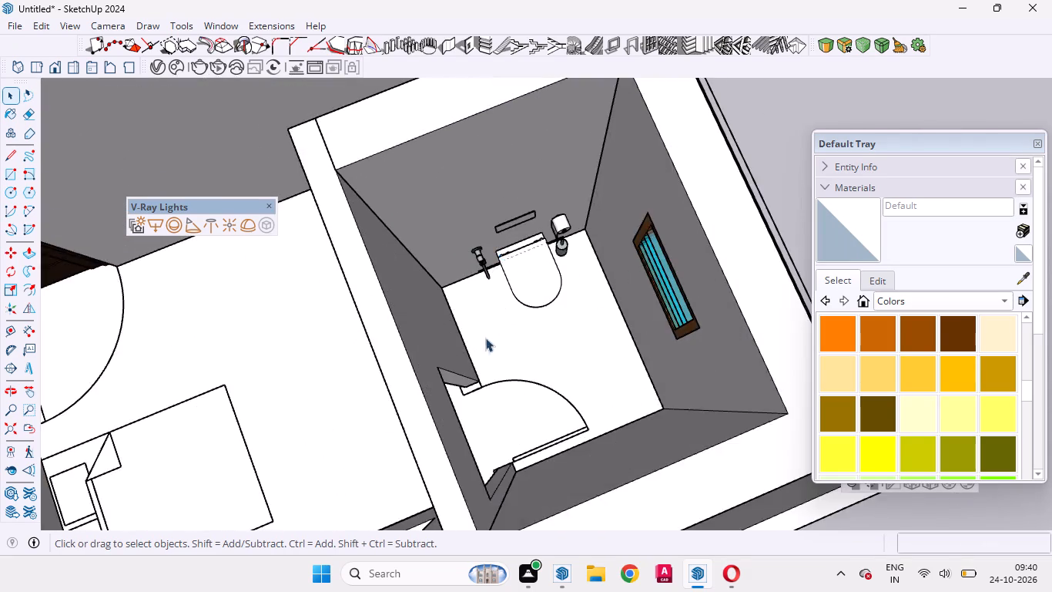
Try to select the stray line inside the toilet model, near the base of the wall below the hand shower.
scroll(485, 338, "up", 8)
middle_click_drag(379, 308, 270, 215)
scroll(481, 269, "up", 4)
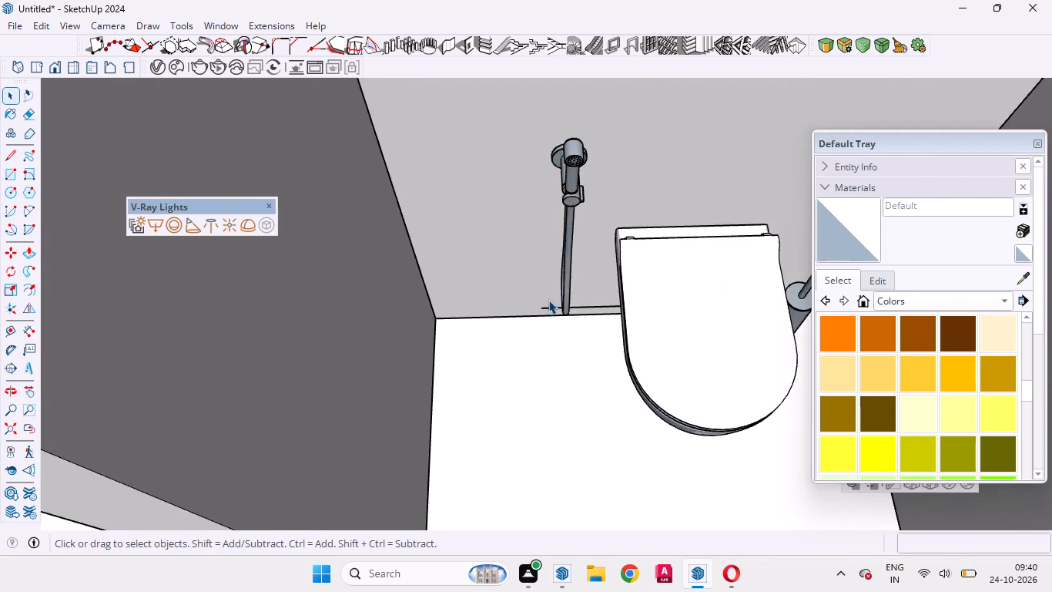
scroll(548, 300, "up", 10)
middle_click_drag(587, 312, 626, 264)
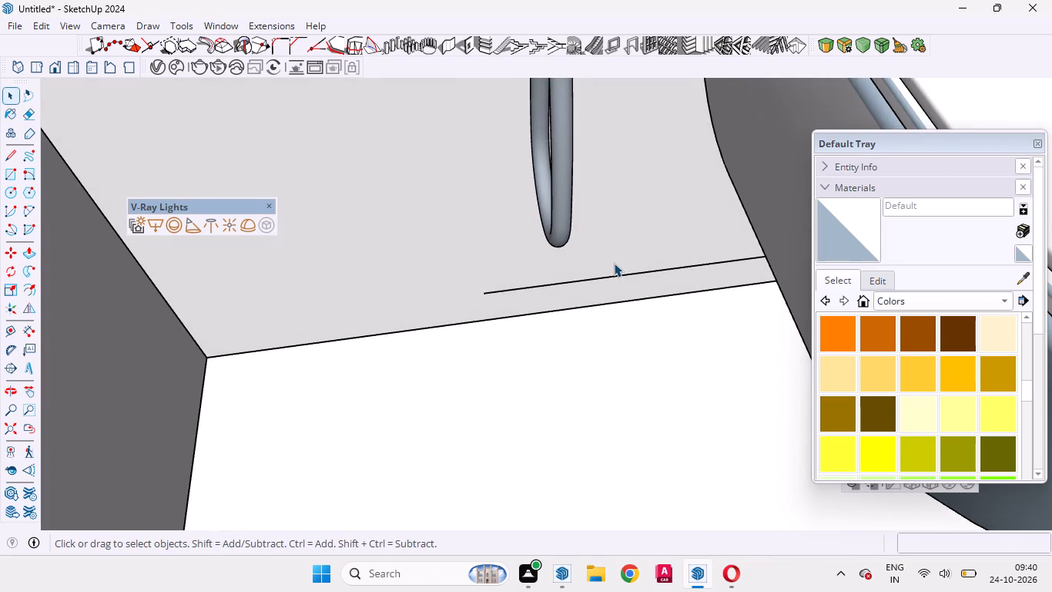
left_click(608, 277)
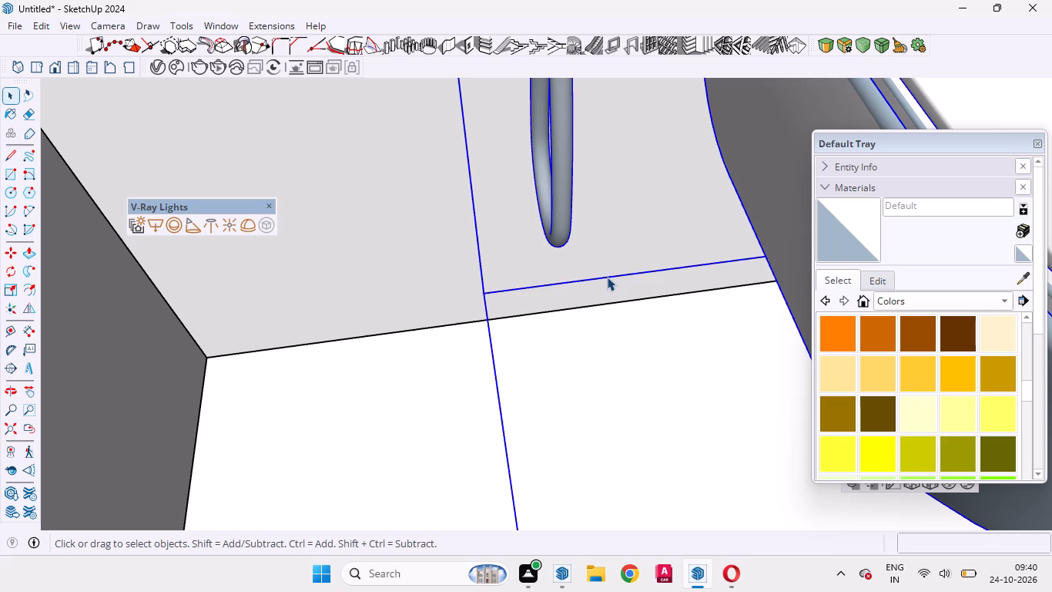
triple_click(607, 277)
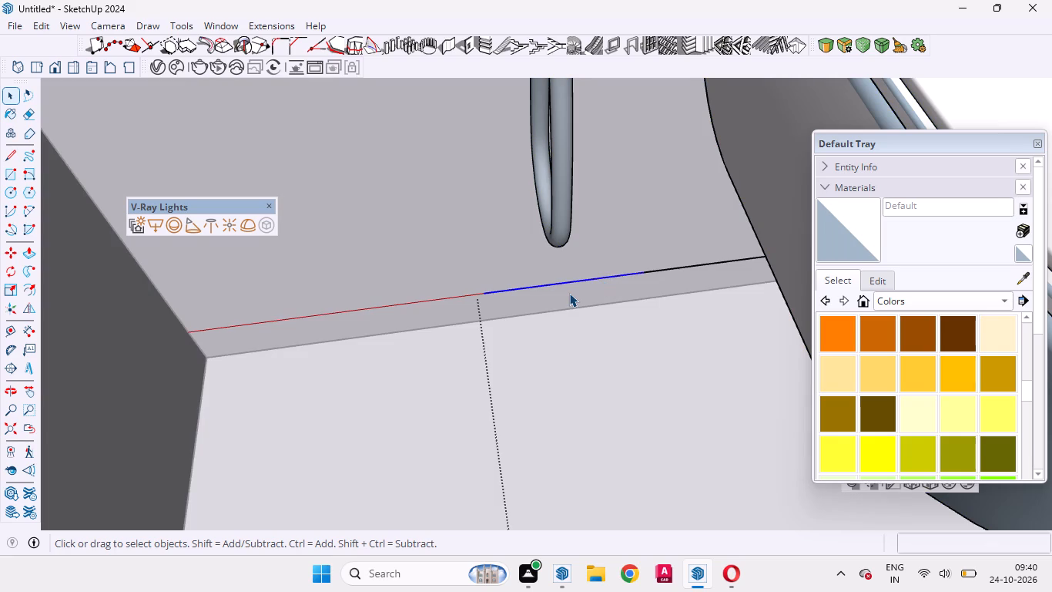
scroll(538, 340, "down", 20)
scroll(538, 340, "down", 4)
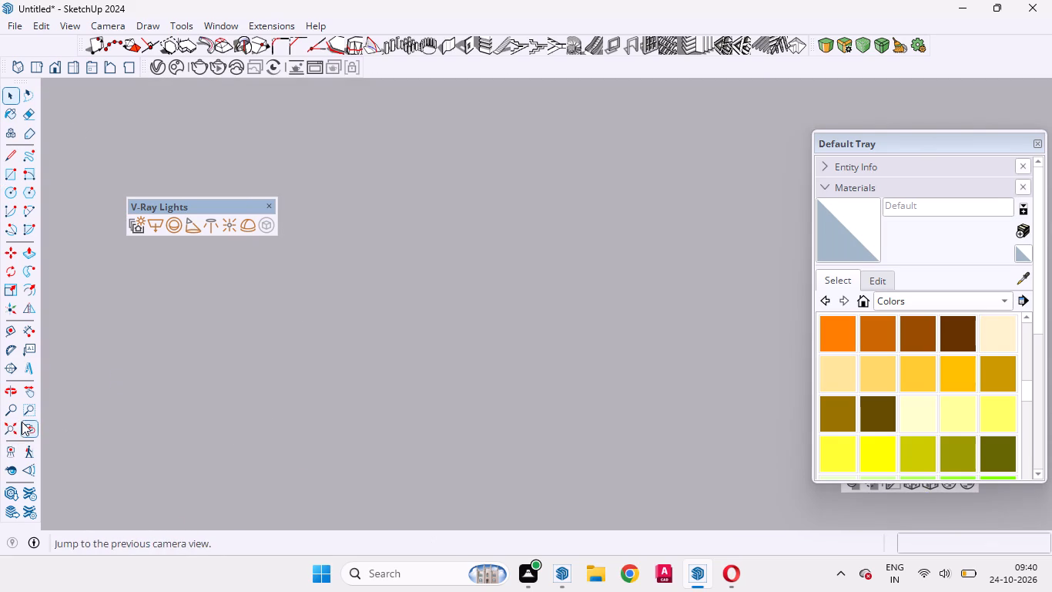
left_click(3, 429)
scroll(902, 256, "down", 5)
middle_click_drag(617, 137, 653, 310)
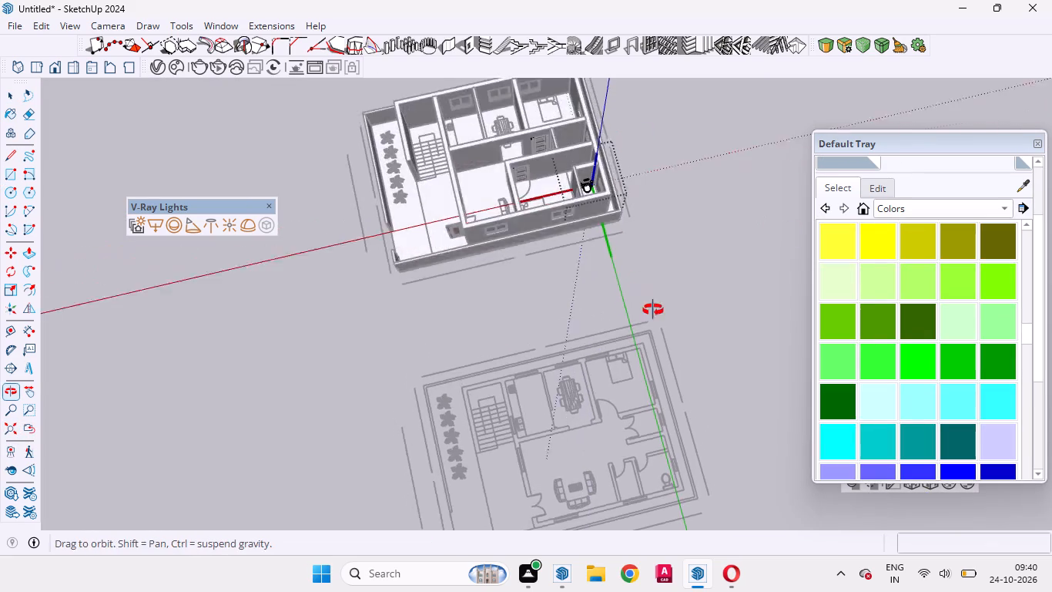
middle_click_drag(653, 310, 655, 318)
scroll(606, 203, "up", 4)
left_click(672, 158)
Open the toilet model and erase the stray line segment near the base of the wall, below the hand shower.
scroll(625, 179, "up", 13)
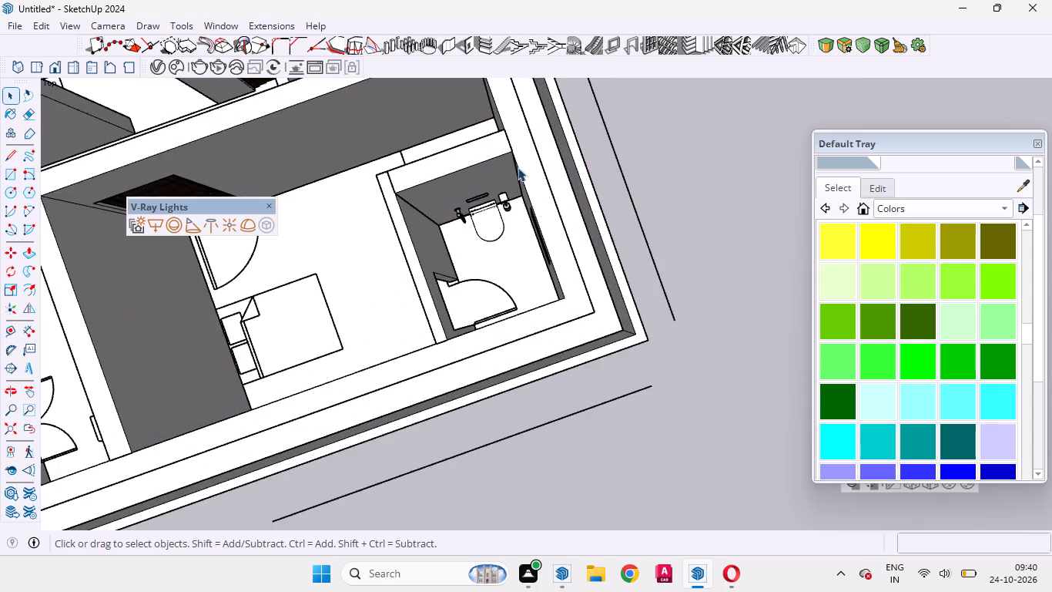
scroll(518, 167, "up", 3)
middle_click_drag(448, 266, 496, 146)
scroll(477, 224, "up", 16)
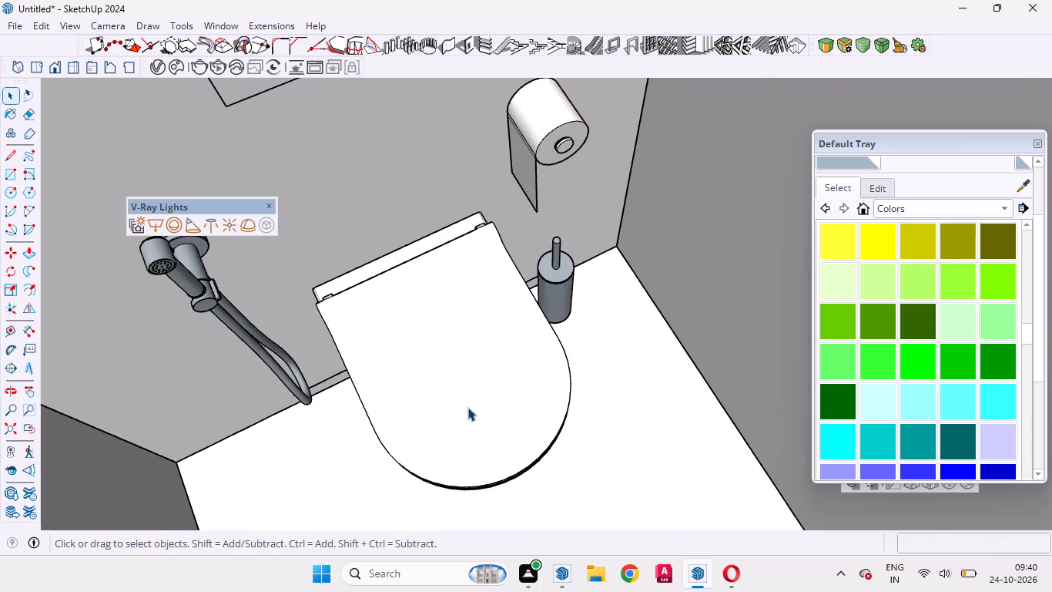
middle_click_drag(467, 432, 498, 336)
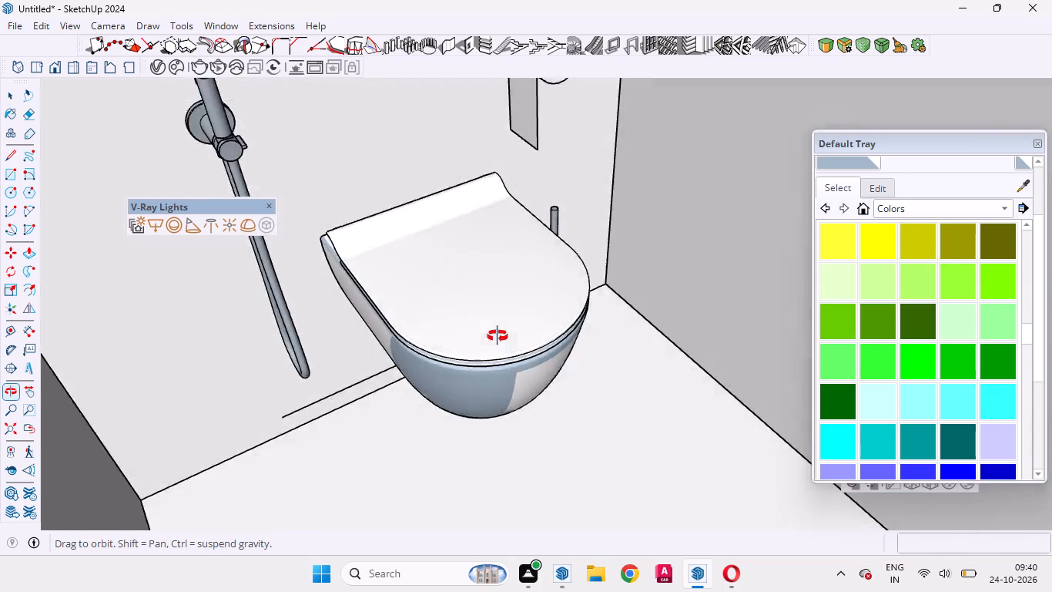
middle_click_drag(498, 336, 432, 486)
scroll(560, 376, "down", 20)
scroll(569, 355, "up", 3)
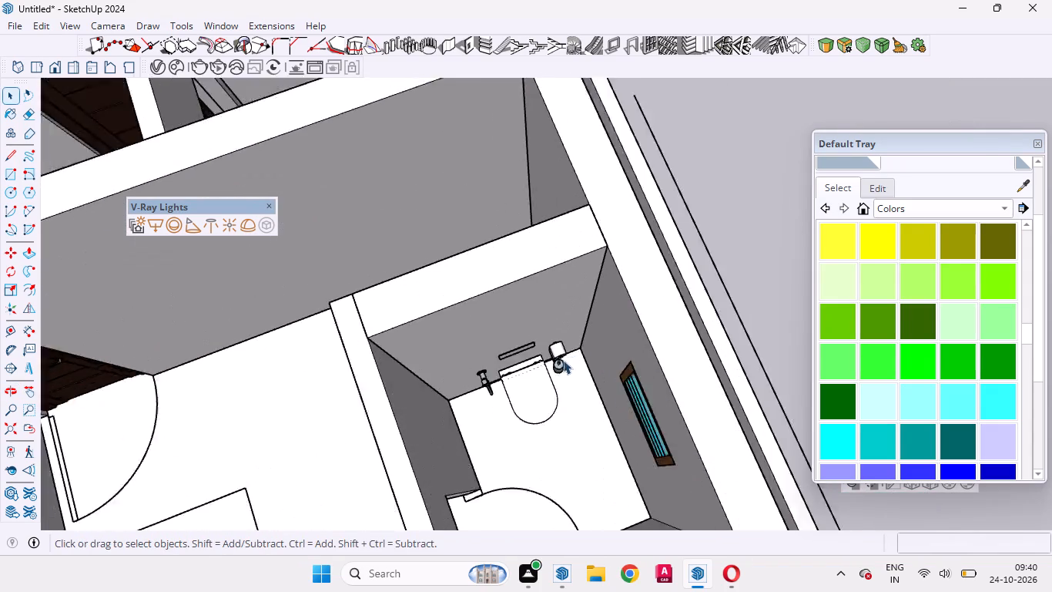
scroll(563, 360, "up", 13)
middle_click_drag(495, 419, 508, 298)
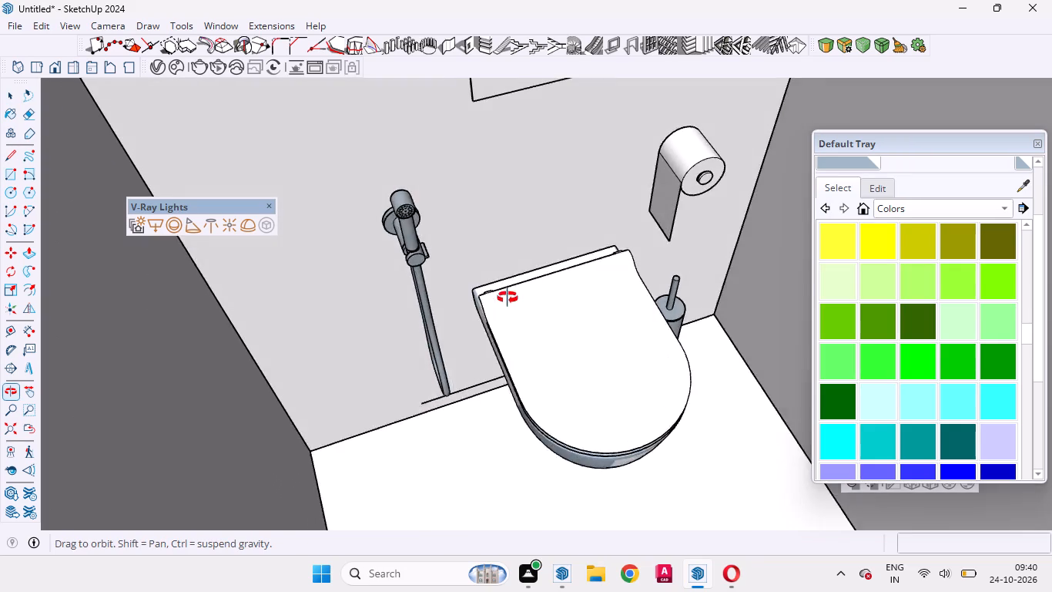
middle_click_drag(508, 298, 491, 203)
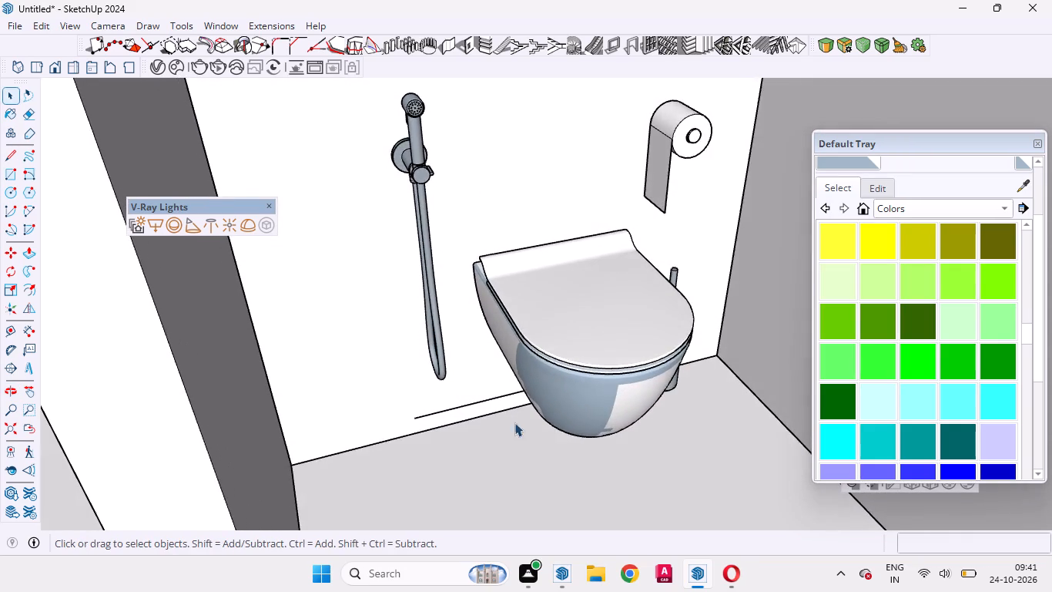
scroll(515, 439, "up", 10)
middle_click_drag(526, 414, 516, 329)
scroll(516, 325, "up", 1)
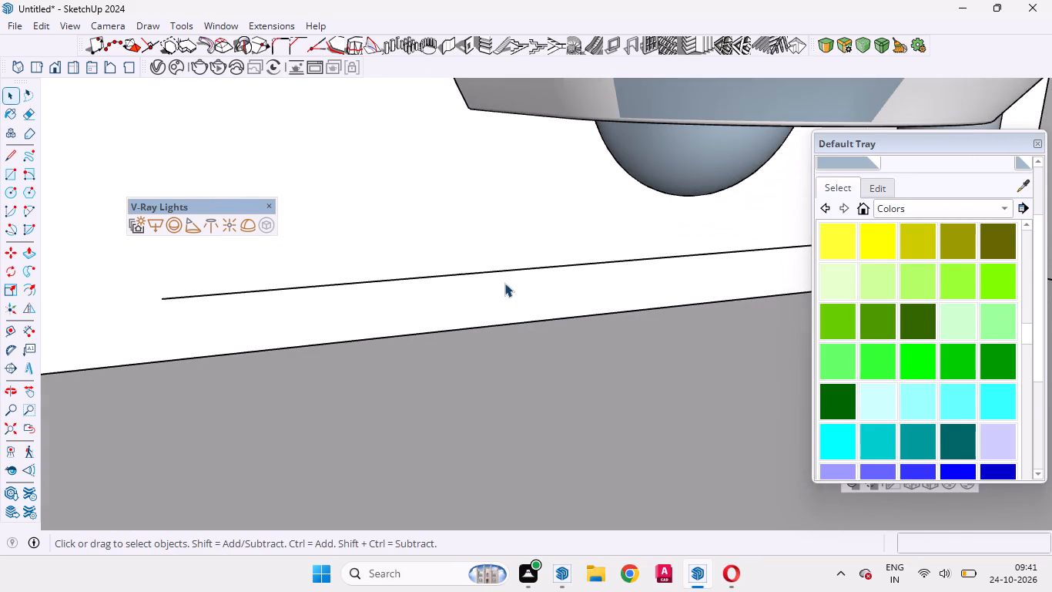
left_click(499, 272)
double_click(499, 272)
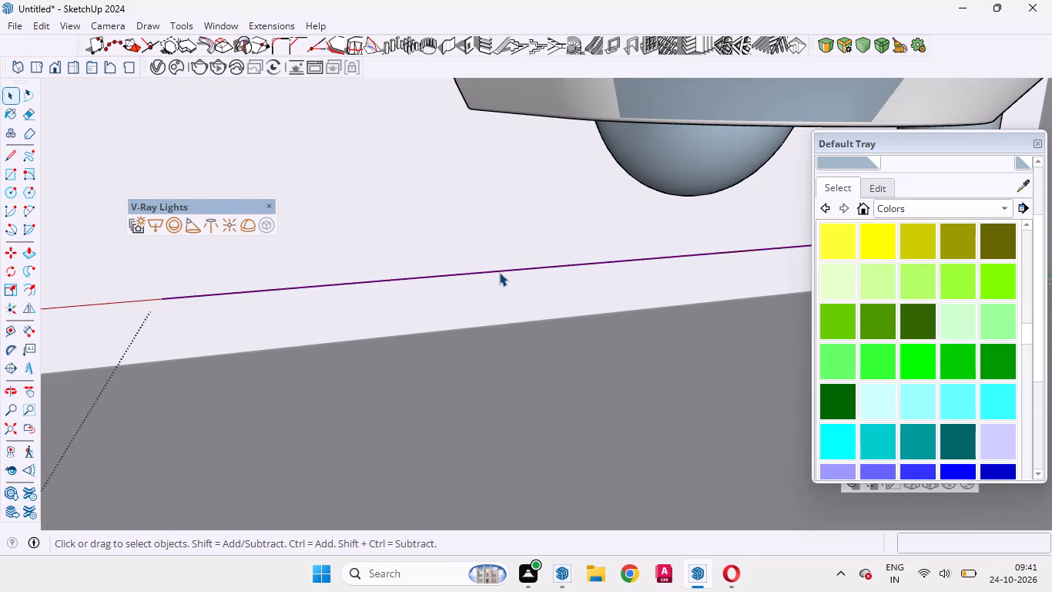
right_click(499, 272)
left_click(508, 303)
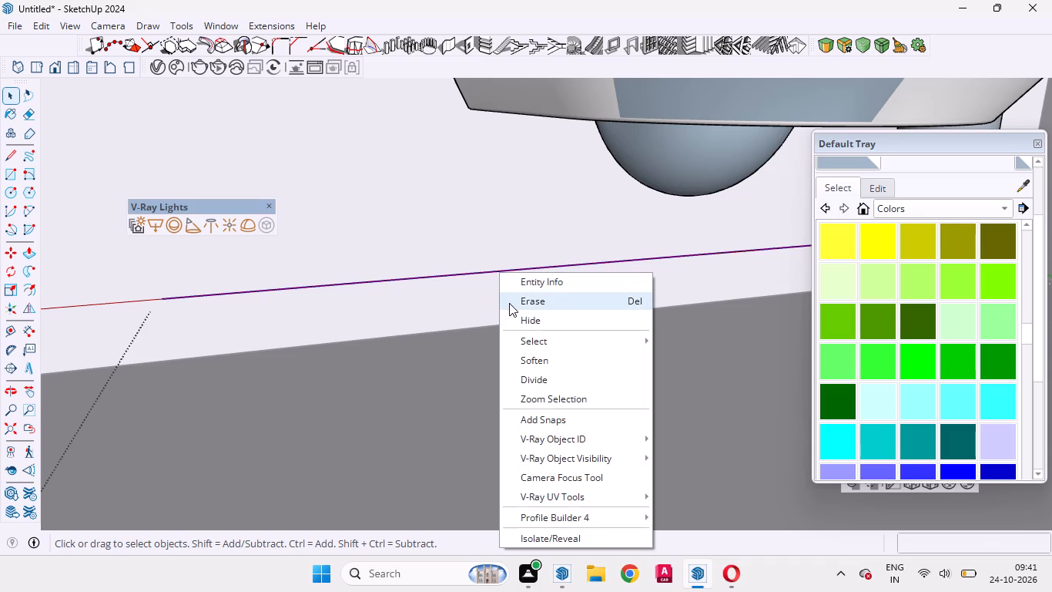
Erase the remaining stray line segment running behind the toilet bowl and close the toilet model's editing.
middle_click_drag(478, 288, 502, 373)
left_click(458, 345)
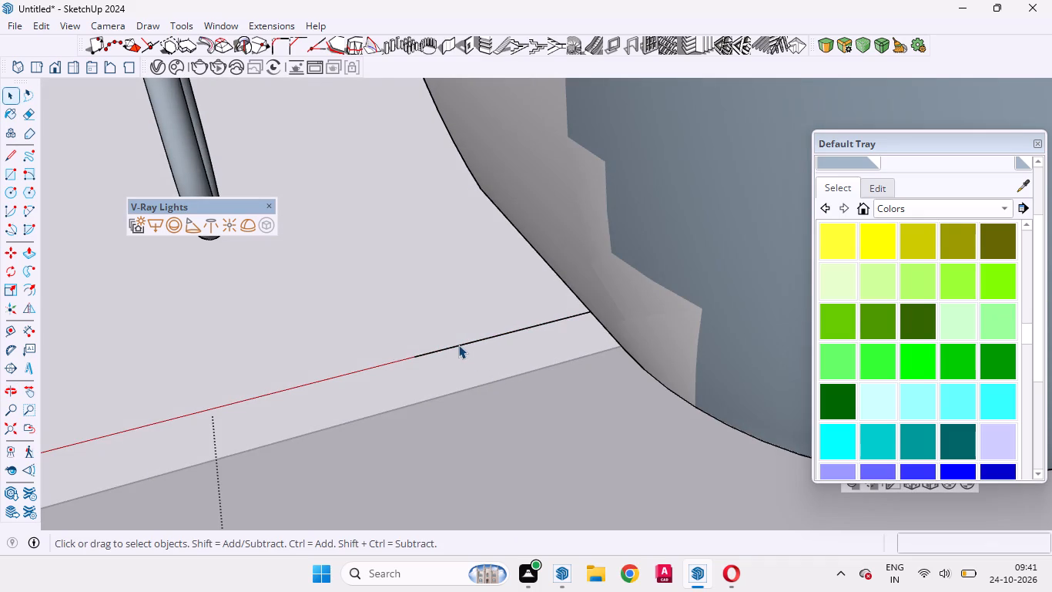
triple_click(458, 345)
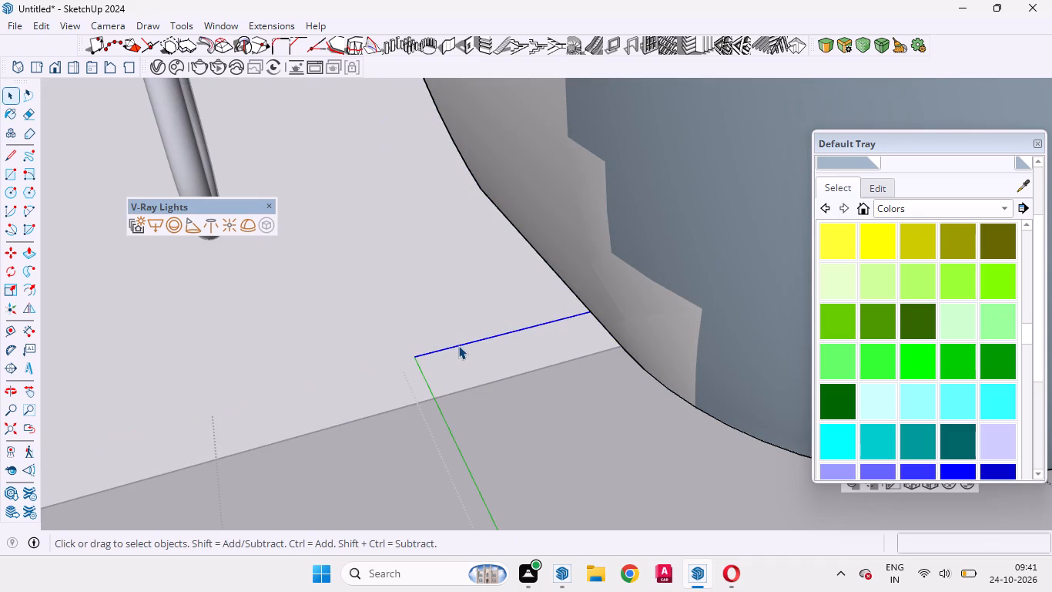
right_click(458, 345)
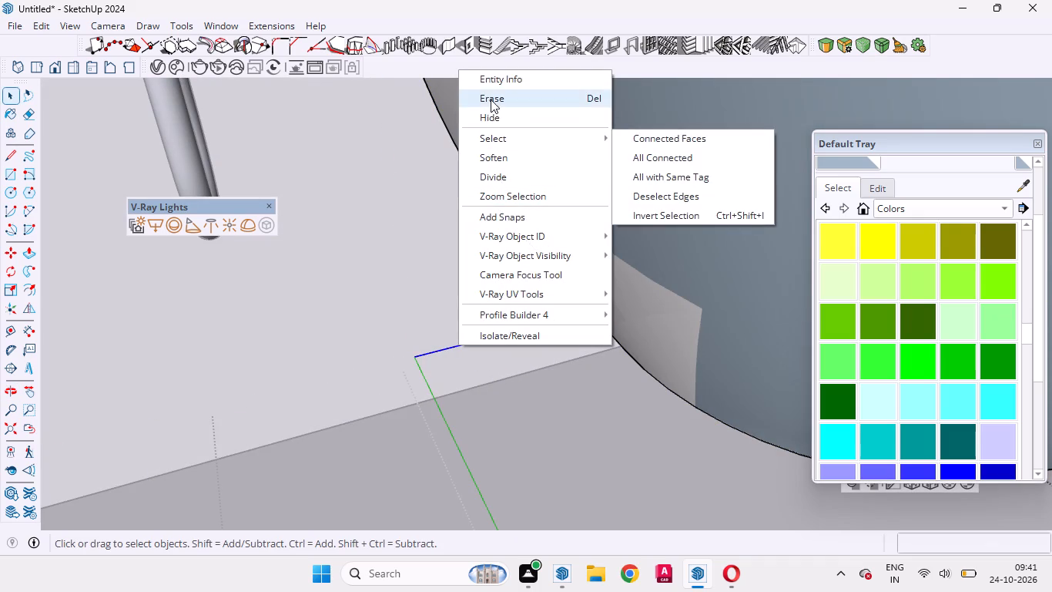
left_click(491, 99)
scroll(420, 439, "down", 11)
middle_click_drag(464, 354, 493, 490)
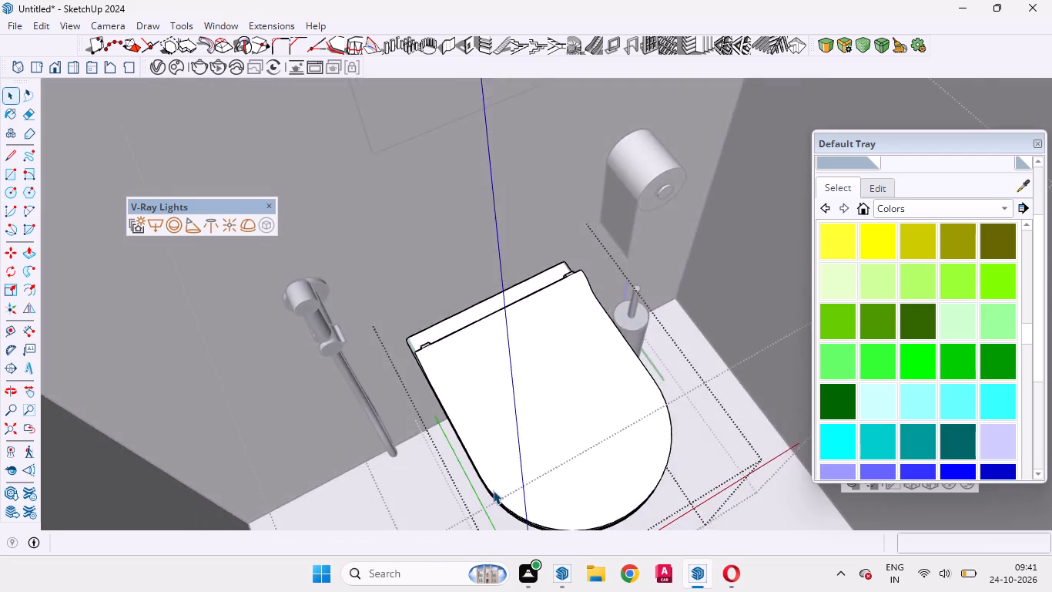
scroll(493, 490, "down", 3)
scroll(493, 490, "up", 1)
scroll(493, 490, "down", 20)
scroll(493, 490, "down", 1)
left_click(633, 321)
scroll(567, 446, "up", 1)
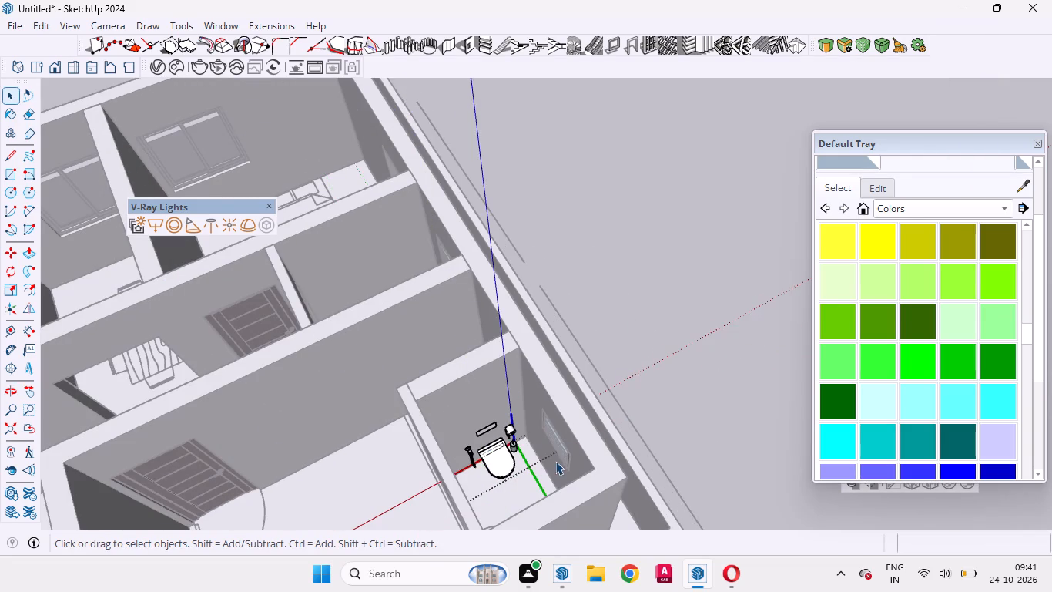
scroll(555, 461, "up", 6)
left_click(685, 281)
Examine the attached toilet and its doorway in relation to the bedroom.
scroll(544, 287, "down", 4)
scroll(373, 457, "up", 7)
middle_click_drag(686, 255, 549, 395)
scroll(531, 395, "up", 1)
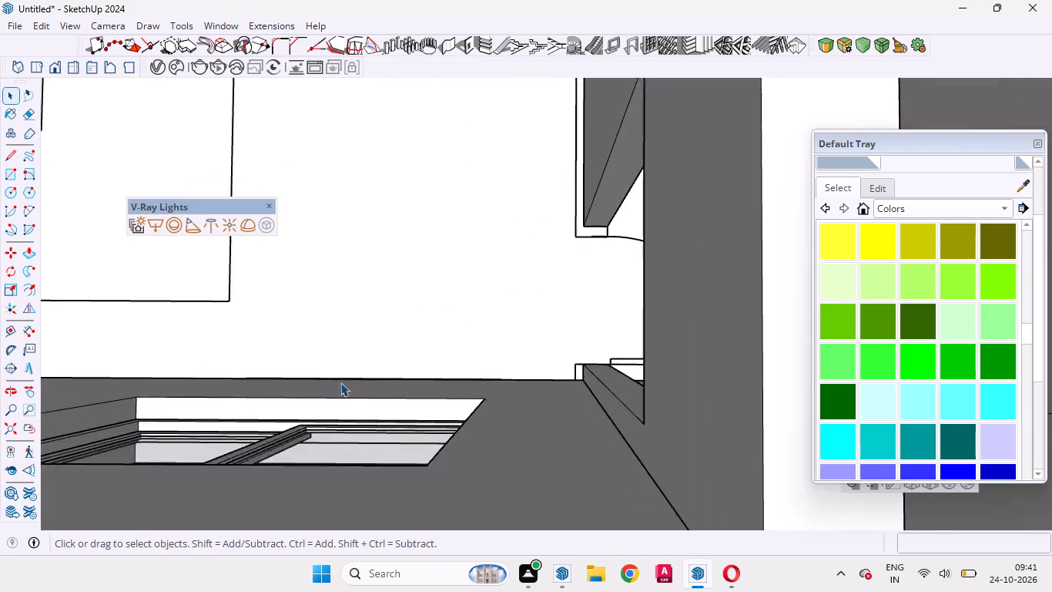
scroll(328, 376, "down", 10)
scroll(609, 257, "down", 6)
scroll(571, 300, "up", 7)
middle_click_drag(357, 388, 448, 362)
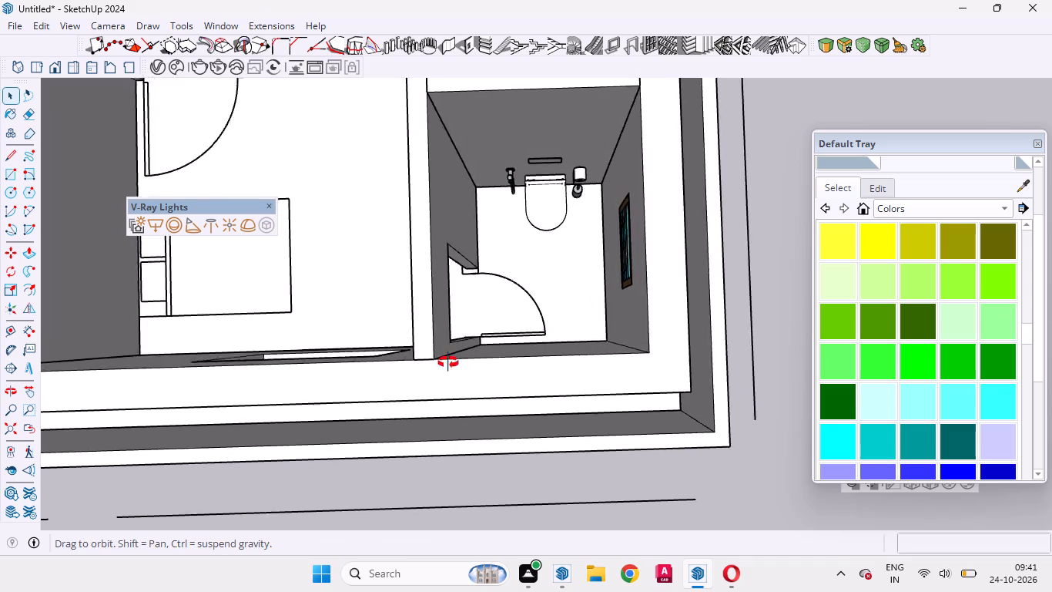
Examine the wall-hung toilet, its bowl and the floor corner beside it up close.
middle_click_drag(448, 362, 757, 157)
scroll(490, 245, "up", 12)
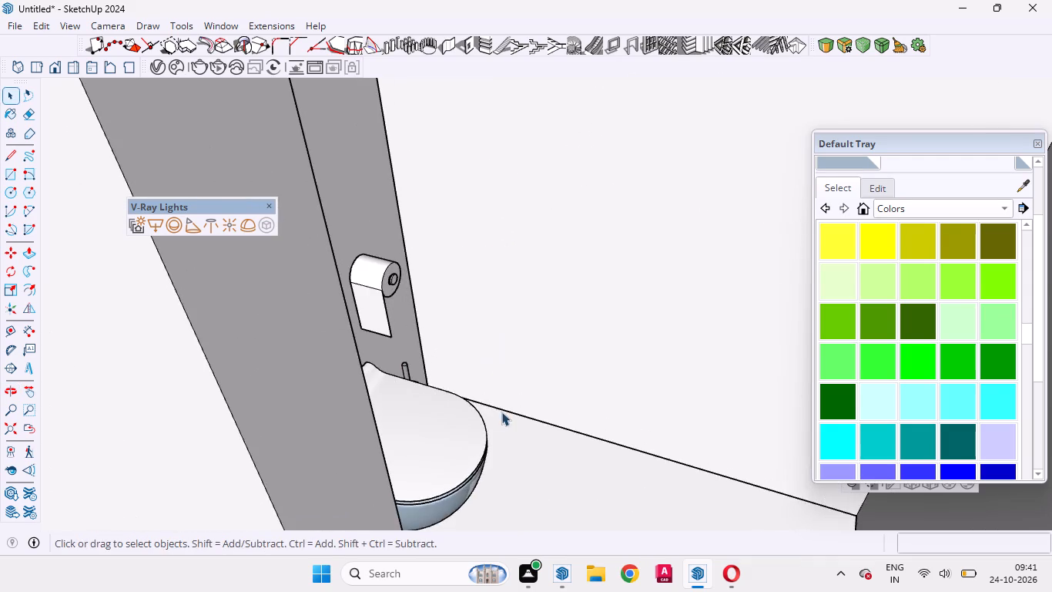
middle_click_drag(501, 412, 449, 327)
scroll(440, 451, "up", 3)
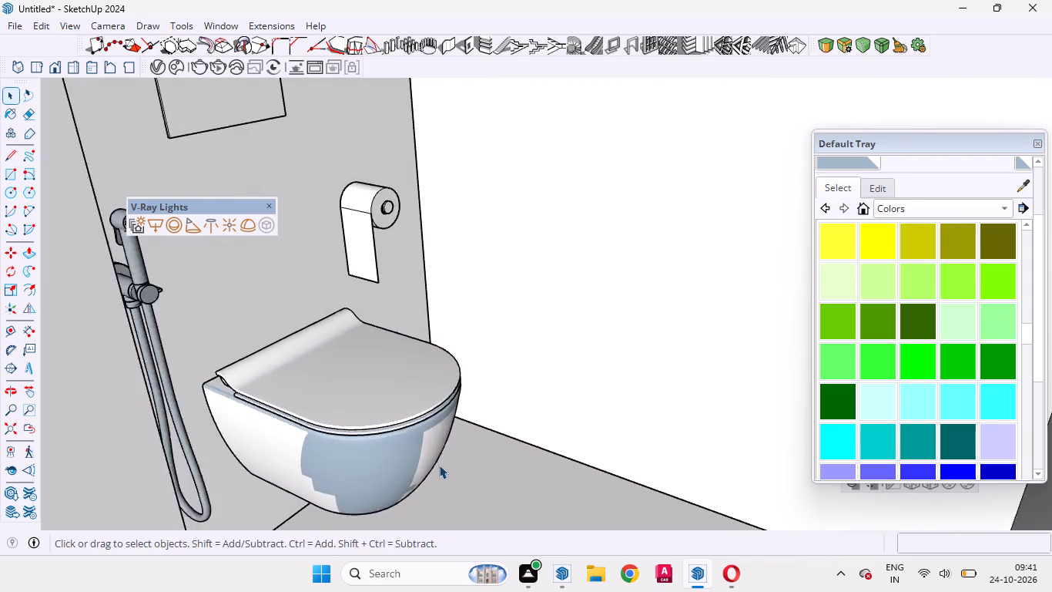
scroll(439, 465, "up", 6)
scroll(537, 450, "down", 3)
middle_click_drag(534, 439, 489, 450)
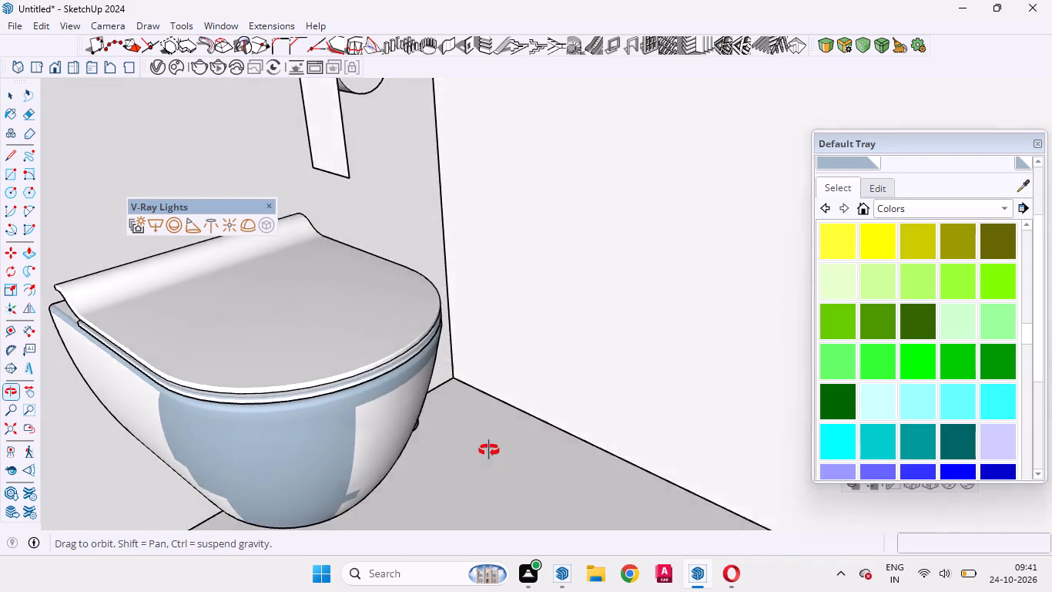
middle_click_drag(489, 450, 616, 467)
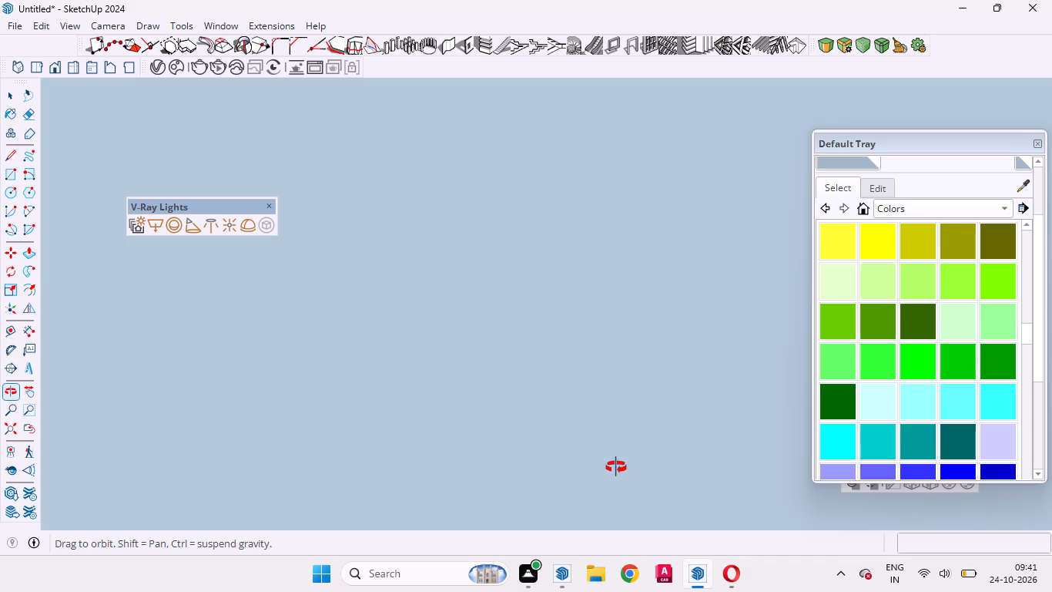
middle_click_drag(616, 467, 595, 520)
scroll(574, 415, "down", 20)
scroll(574, 415, "down", 3)
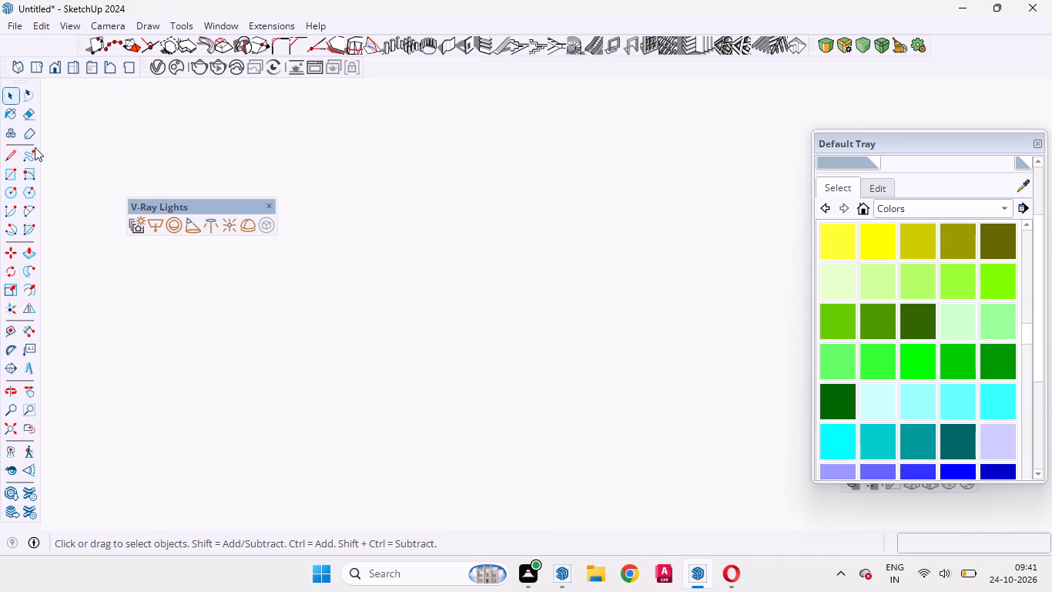
Open 3D Warehouse and search its models for "door".
left_click(230, 26)
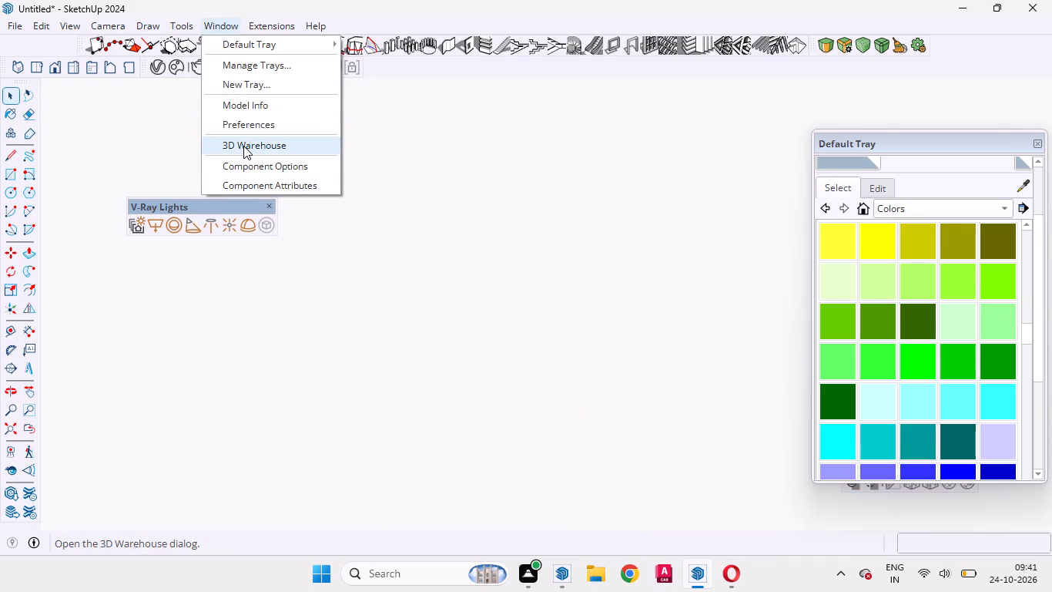
left_click(243, 146)
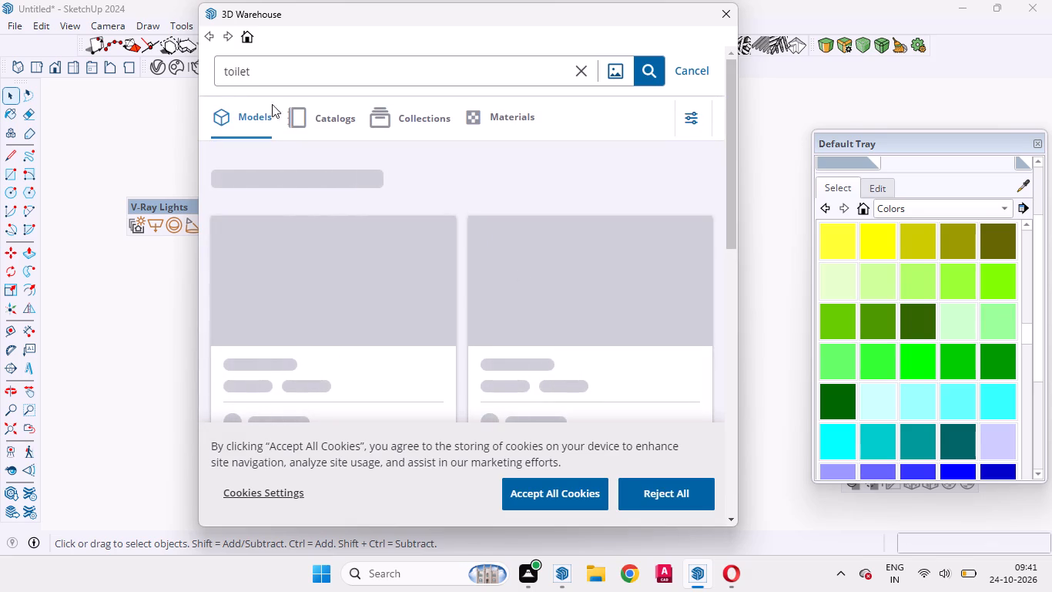
left_click_drag(254, 78, 195, 78)
left_click_drag(273, 74, 243, 74)
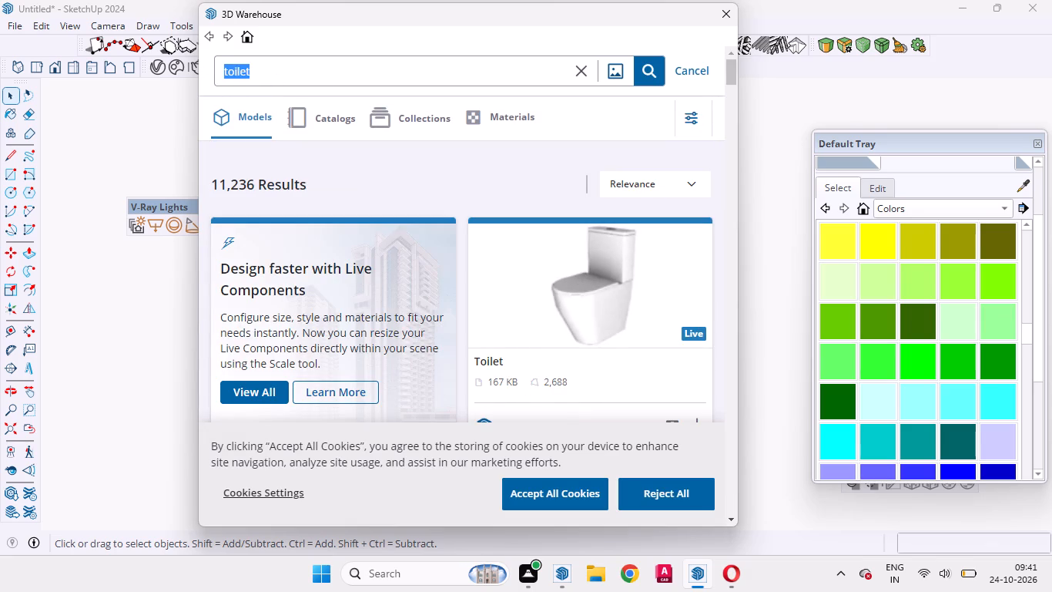
key("BackSpace")
type("door")
key("Return")
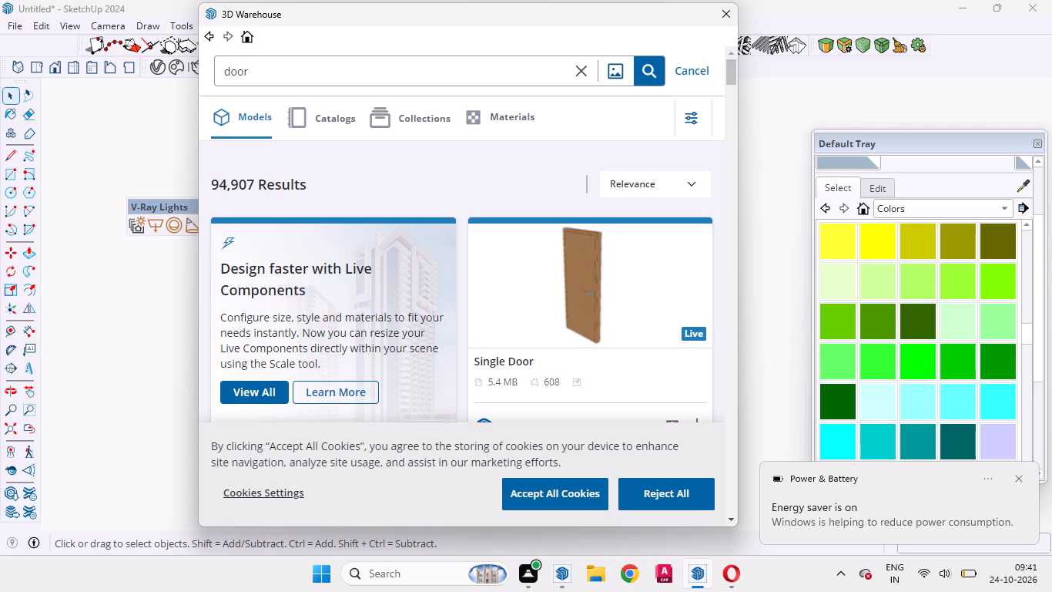
Browse the door models and download Grey Door directly into the house model.
scroll(477, 203, "down", 4)
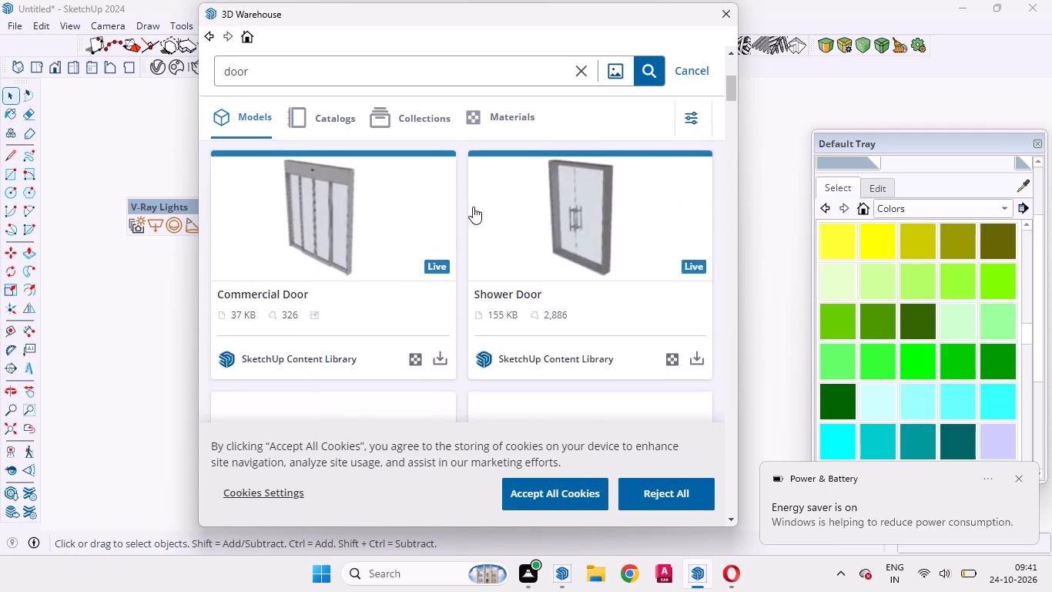
scroll(472, 211, "down", 9)
scroll(467, 225, "up", 4)
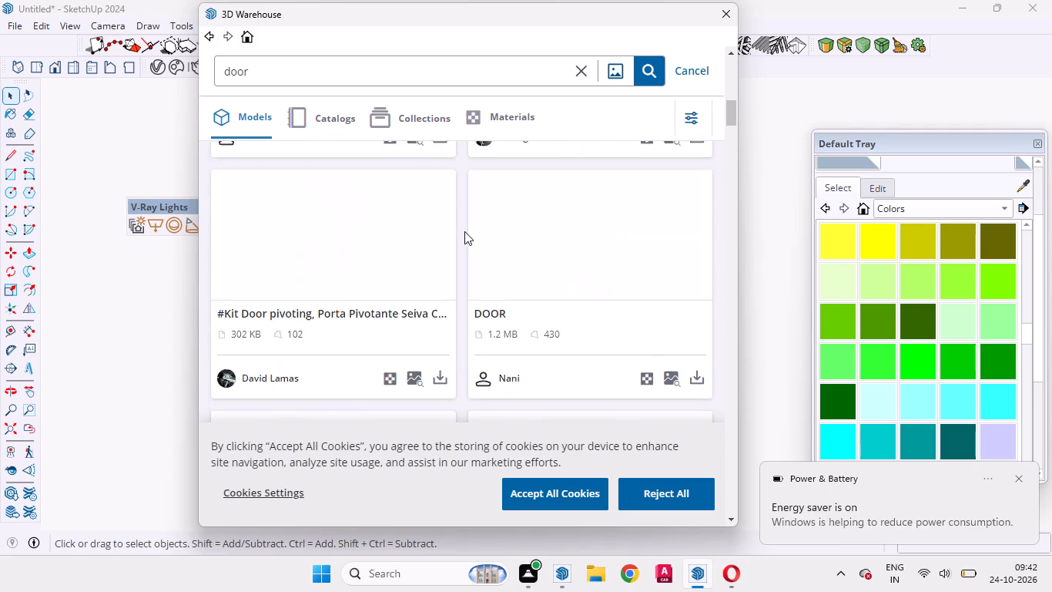
scroll(464, 231, "up", 1)
scroll(464, 231, "down", 6)
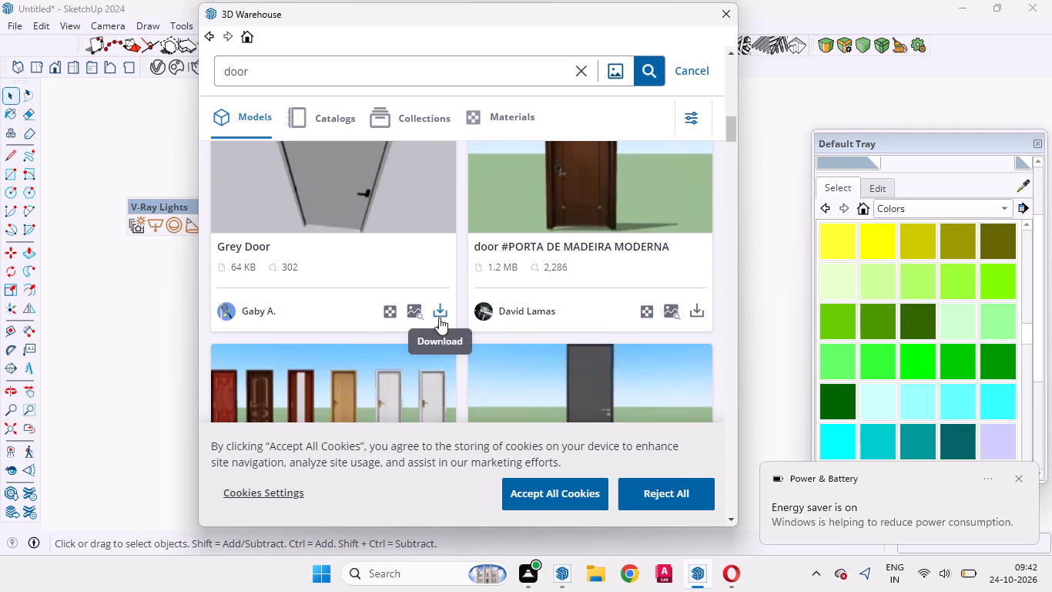
left_click(440, 314)
left_click(422, 277)
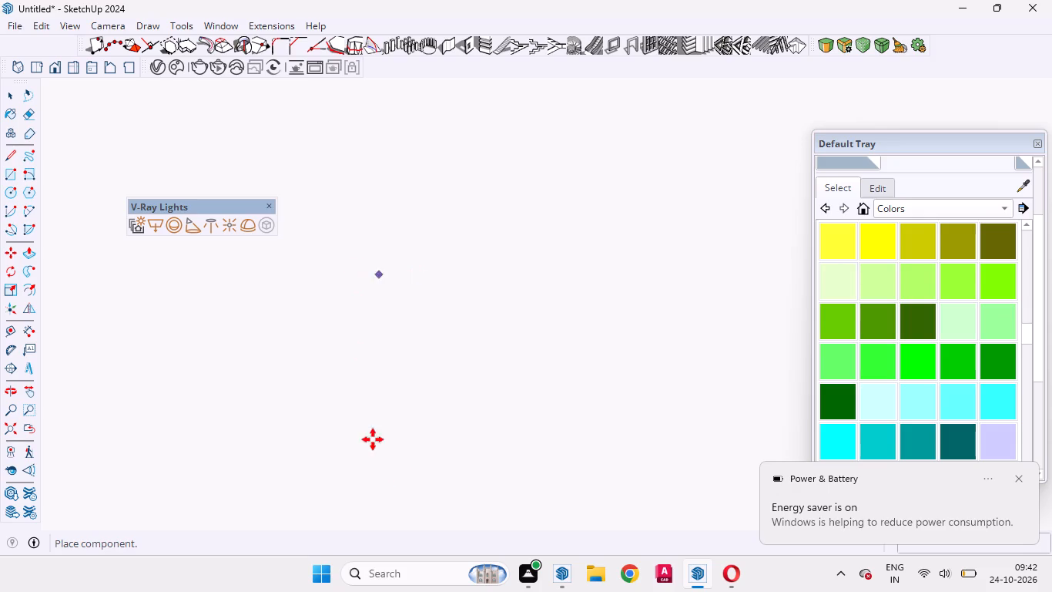
Place the grey door at the floor-level corner of the attached toilet's doorway, on the bedroom side.
scroll(568, 227, "down", 20)
scroll(568, 227, "down", 12)
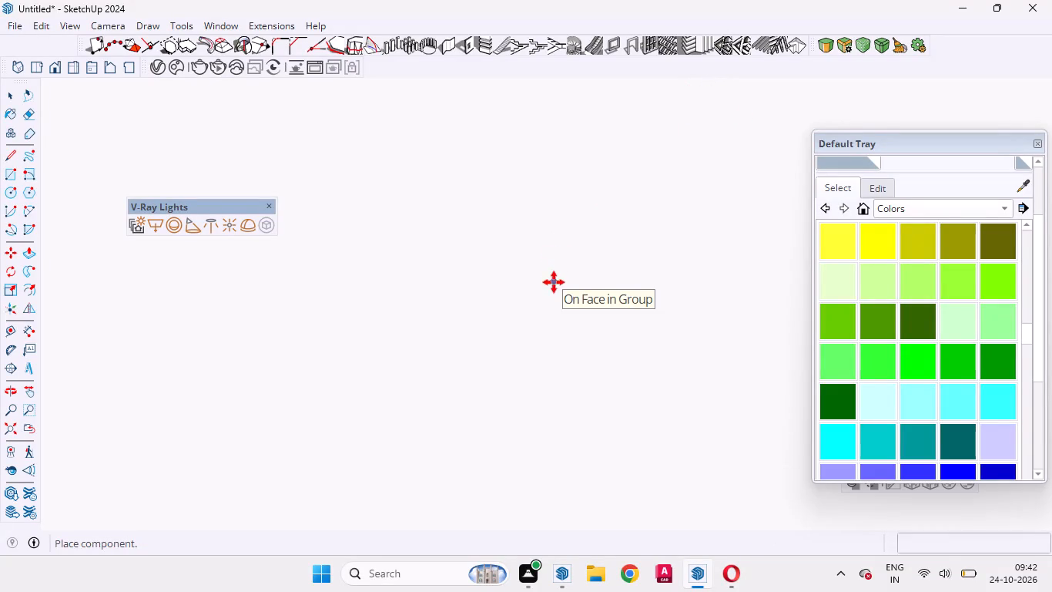
scroll(554, 282, "down", 3)
left_click(34, 59)
scroll(625, 263, "down", 4)
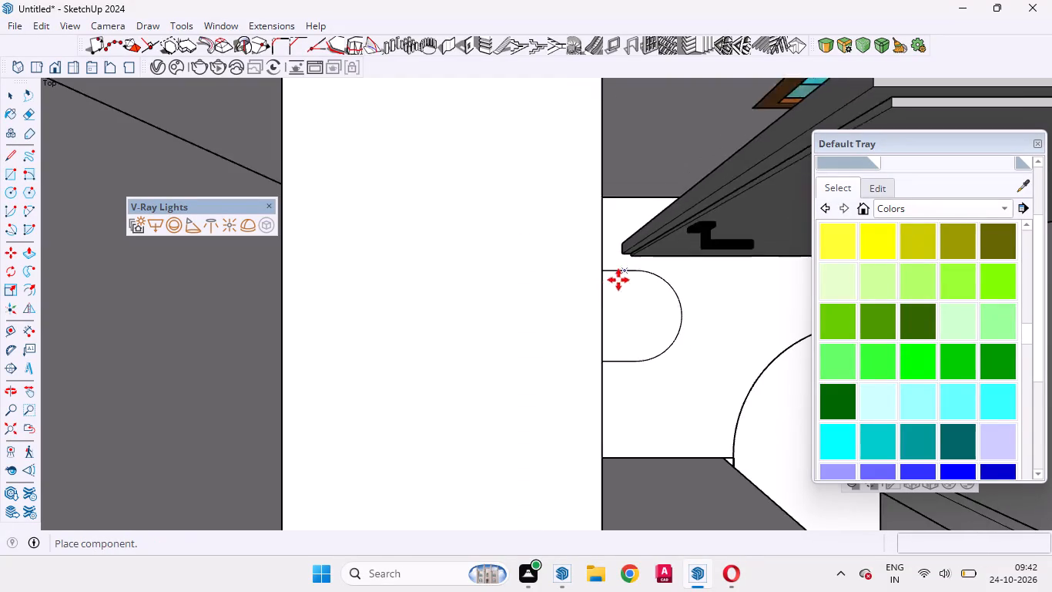
scroll(618, 280, "down", 20)
scroll(618, 280, "down", 6)
scroll(688, 446, "up", 2)
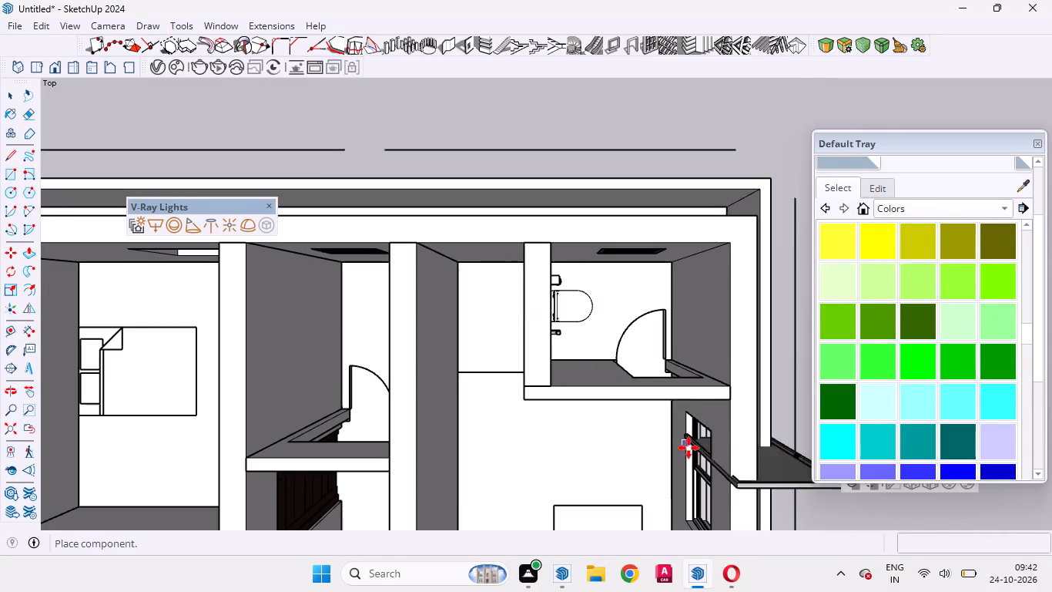
scroll(688, 448, "up", 9)
middle_click_drag(587, 436, 548, 338)
scroll(581, 432, "up", 1)
scroll(535, 269, "up", 9)
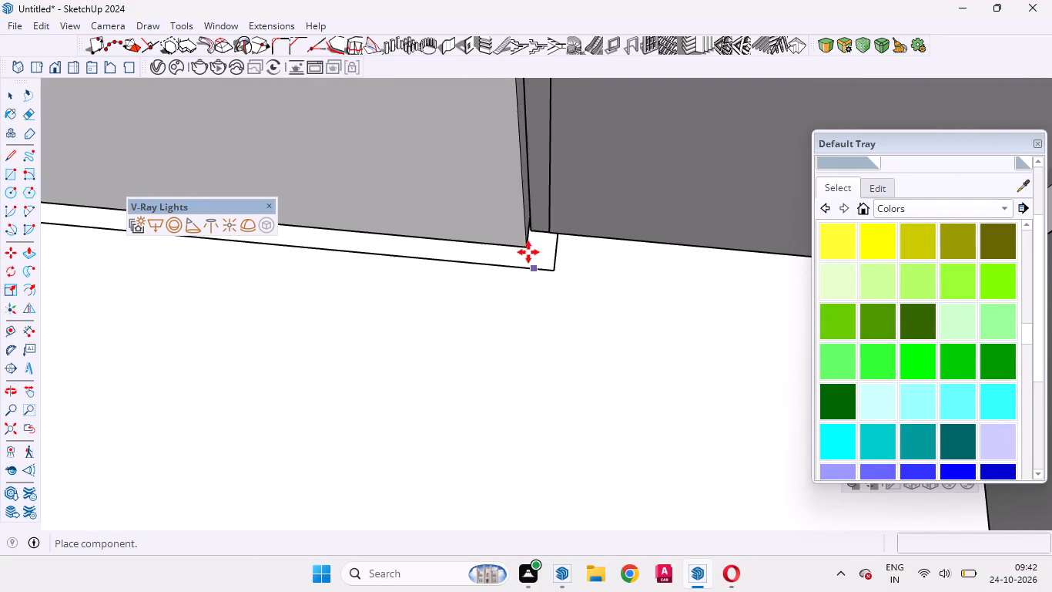
left_click(562, 271)
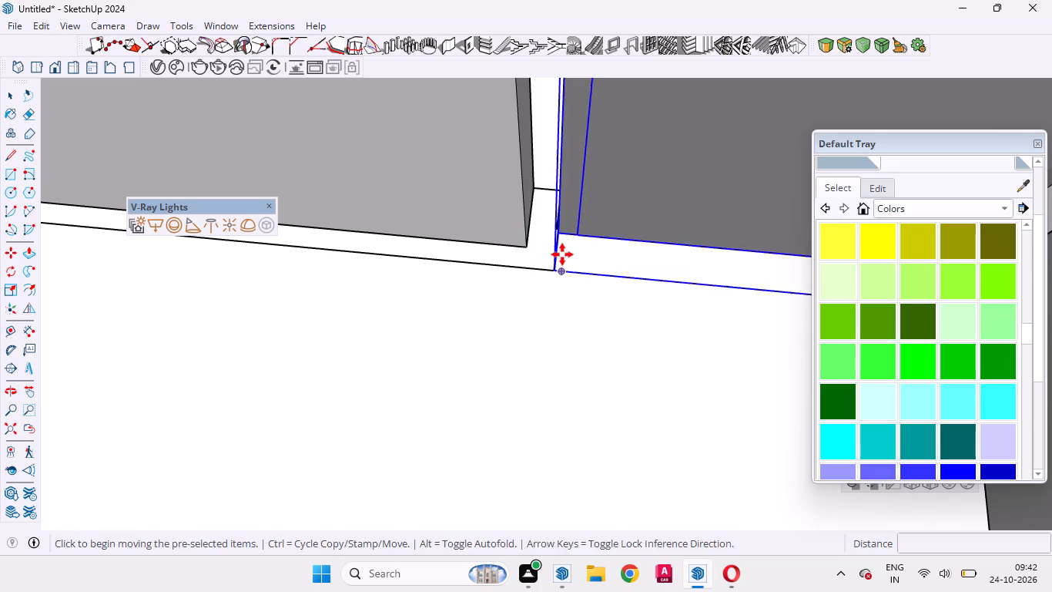
Move the grey door about 2 1/8" from its frame's bottom corner toward the doorway's jamb.
scroll(562, 248, "up", 11)
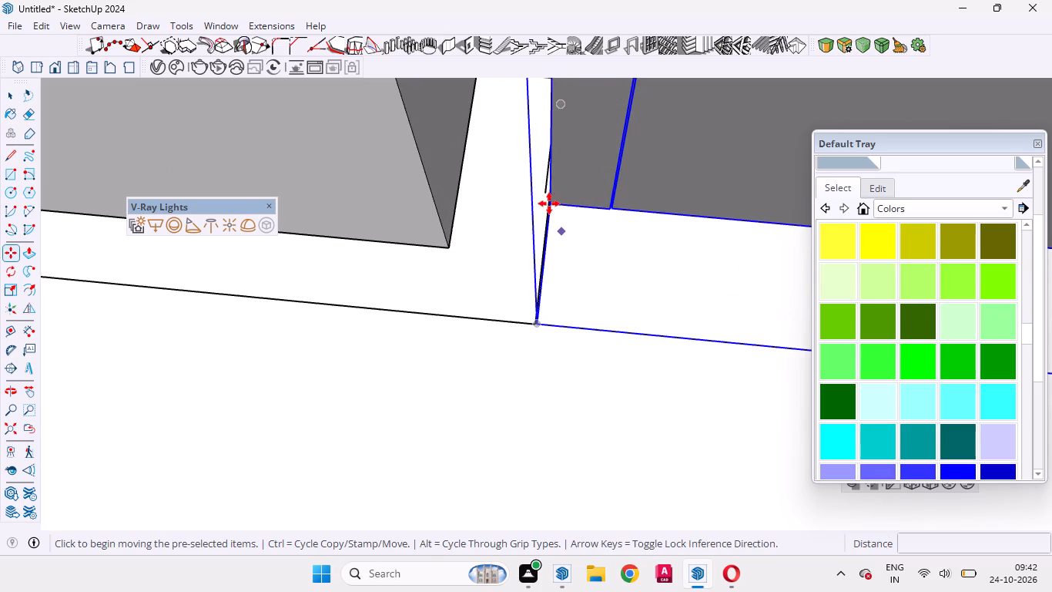
left_click(549, 203)
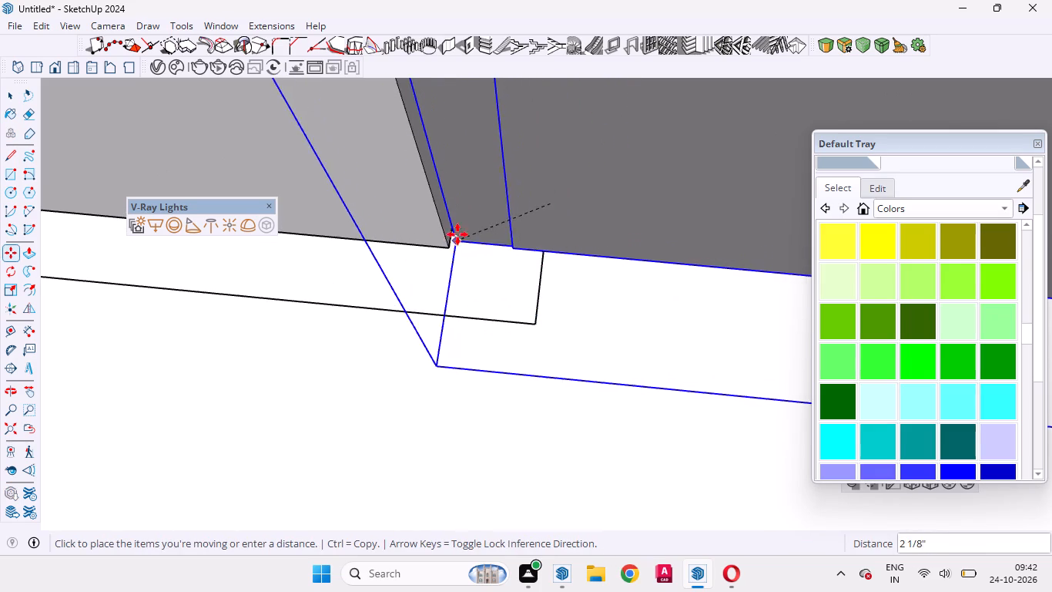
left_click(454, 218)
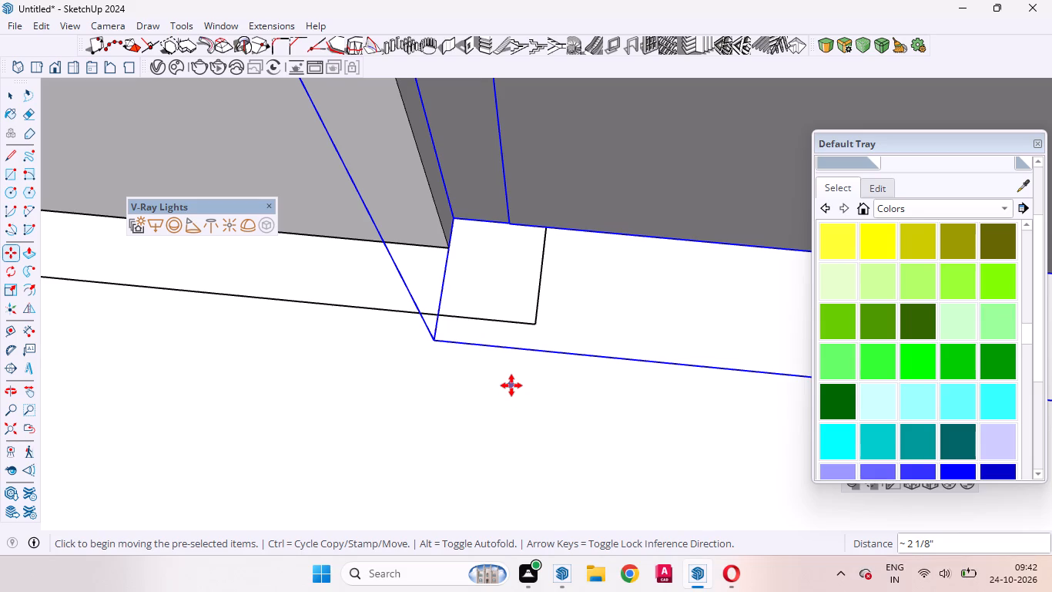
Scale the grey door's width along the red axis to about 0.73 so it fits the toilet doorway.
scroll(574, 331, "down", 11)
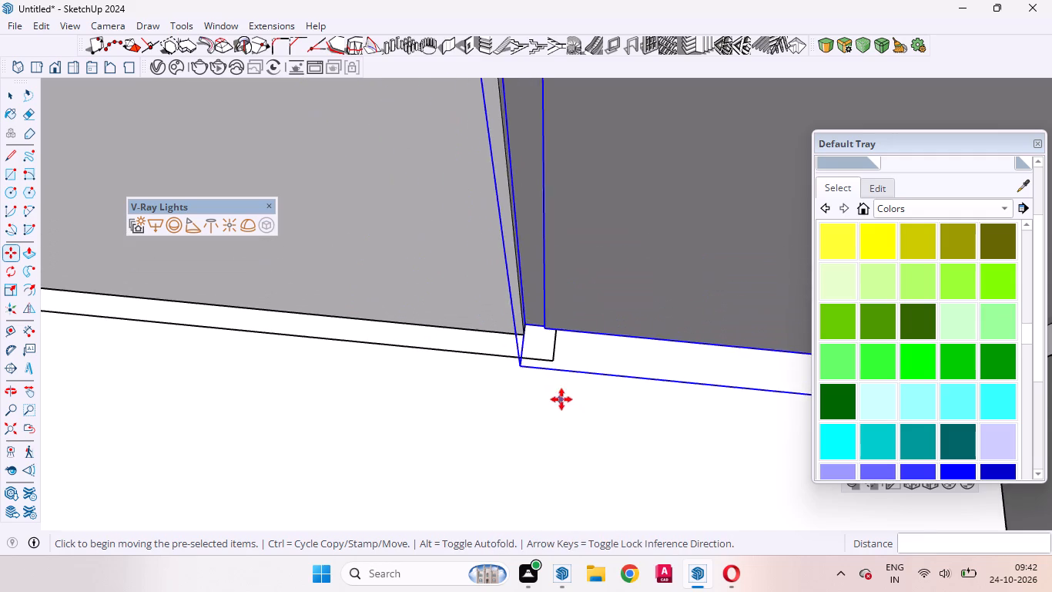
scroll(561, 399, "down", 5)
middle_click_drag(476, 322, 488, 446)
scroll(488, 446, "down", 1)
scroll(433, 337, "down", 12)
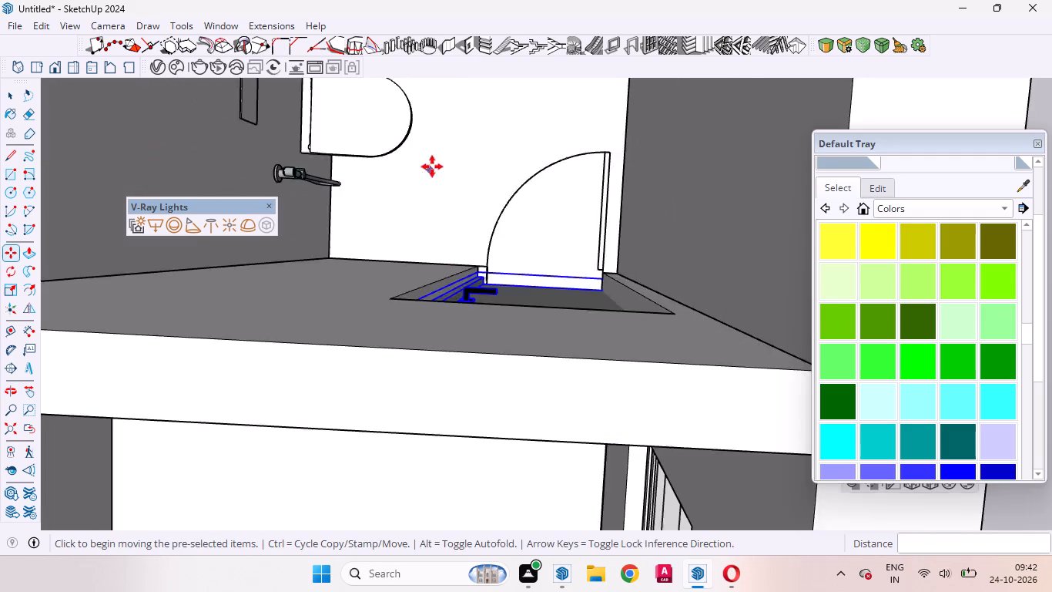
scroll(432, 166, "down", 3)
scroll(477, 314, "up", 5)
middle_click_drag(461, 334, 316, 191)
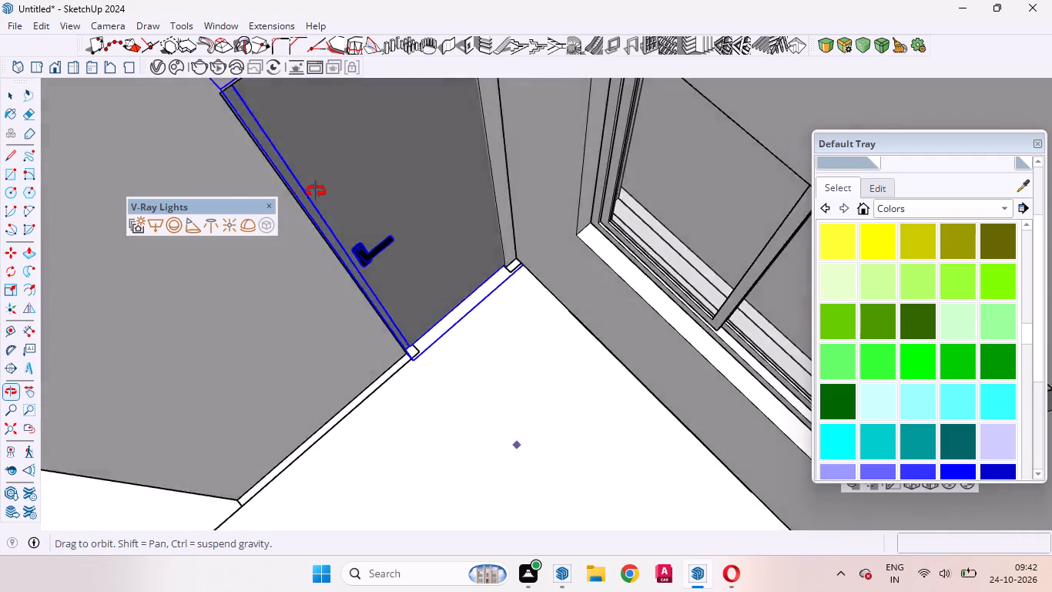
middle_click_drag(316, 191, 260, 165)
scroll(508, 314, "down", 3)
middle_click_drag(556, 362, 471, 399)
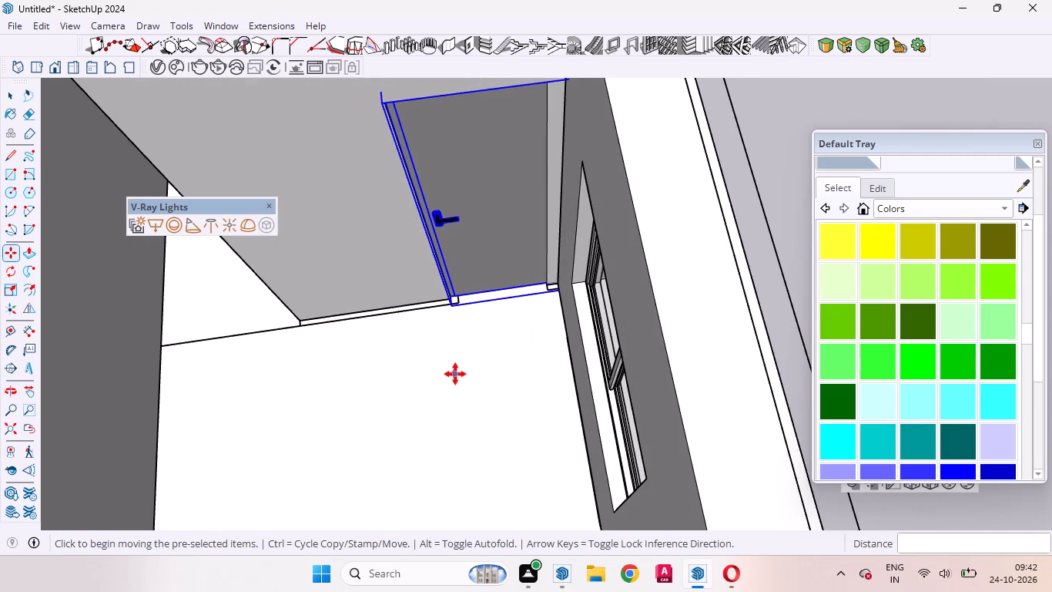
key("s")
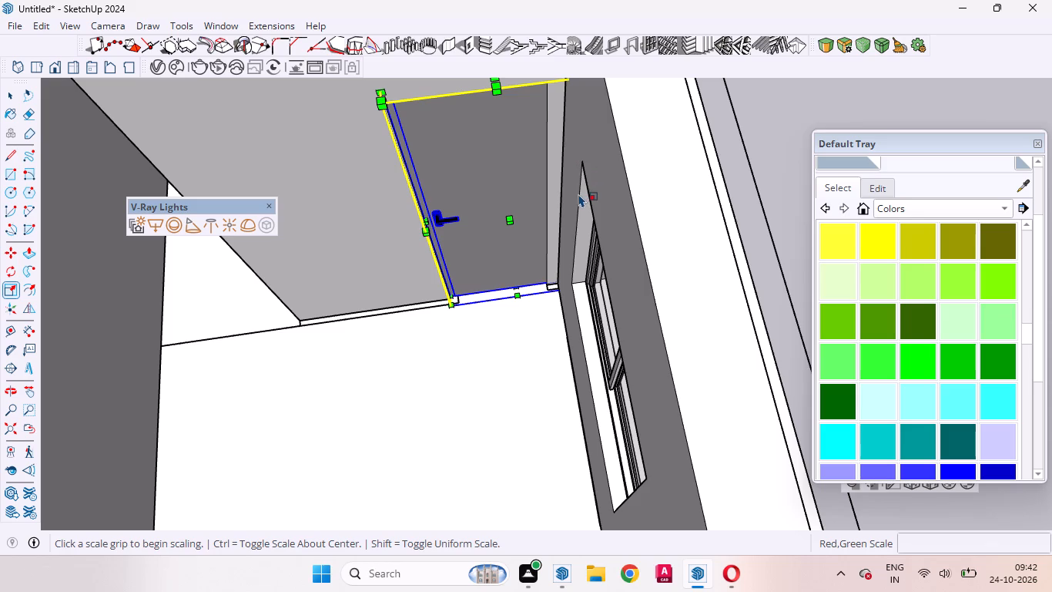
middle_click_drag(608, 158, 459, 109)
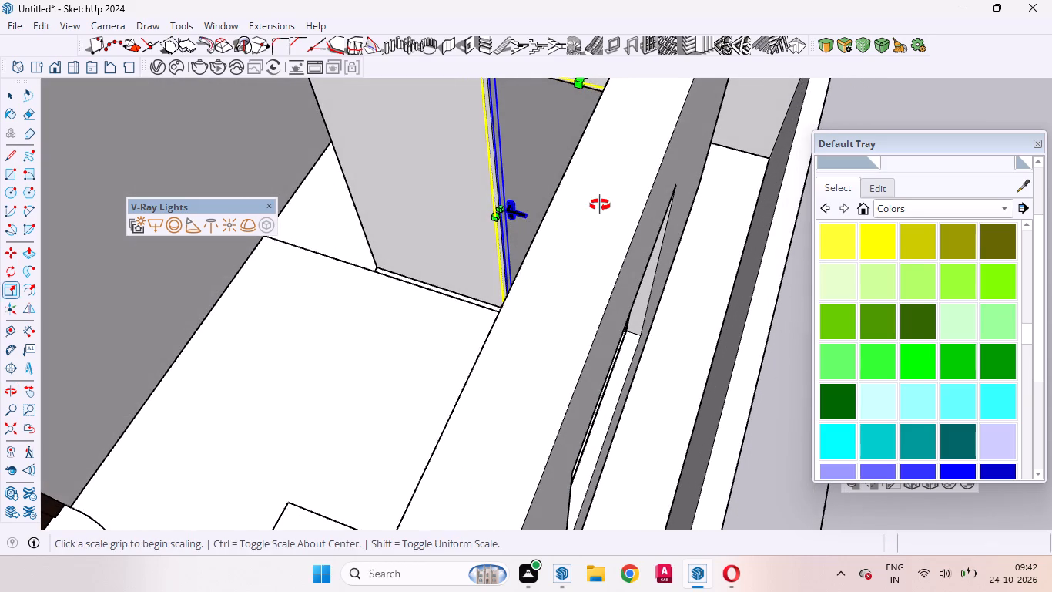
middle_click_drag(594, 205, 834, 202)
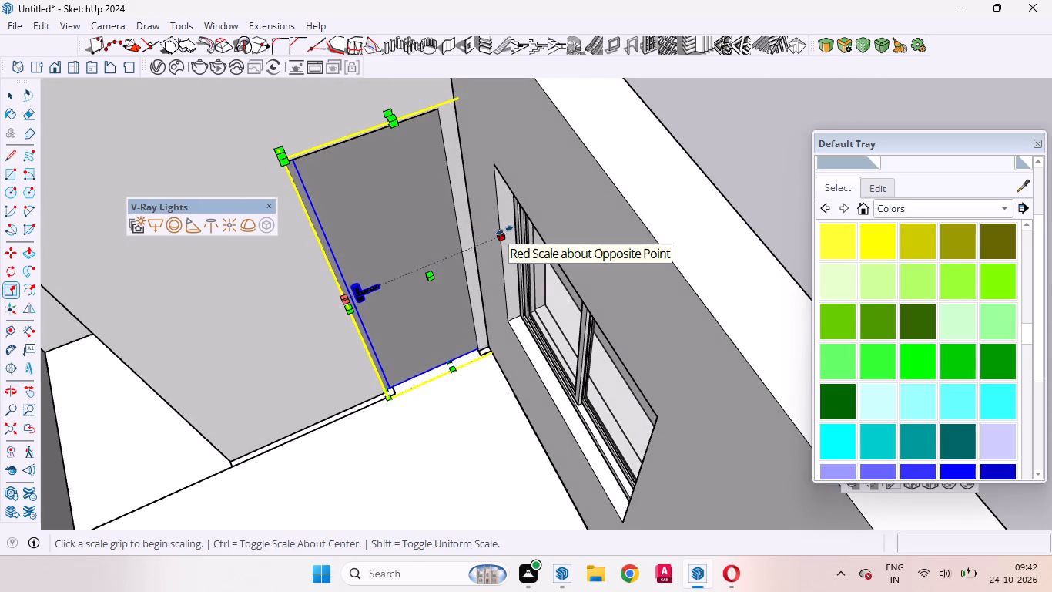
left_click(504, 229)
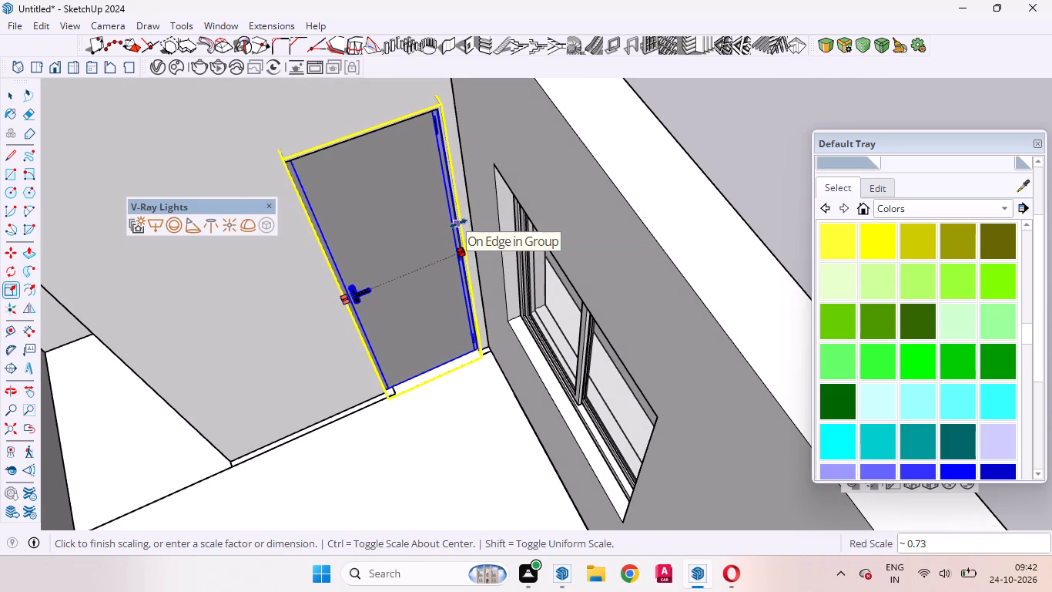
left_click(458, 224)
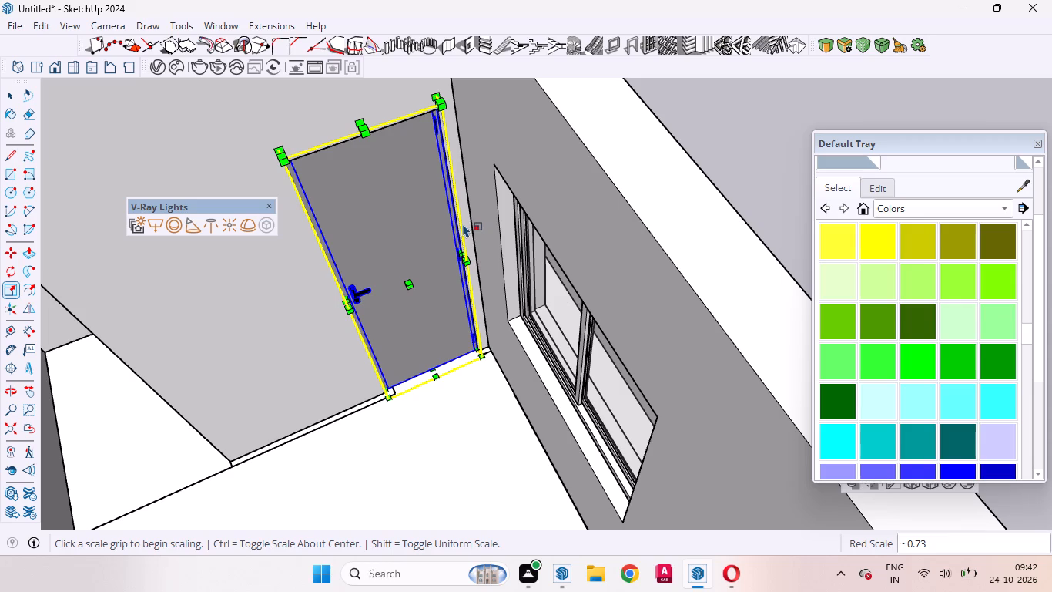
key("space")
Examine how the grey door's frame sits against the doorway's jamb and threshold near the window wall.
scroll(492, 377, "up", 4)
middle_click_drag(457, 372, 493, 318)
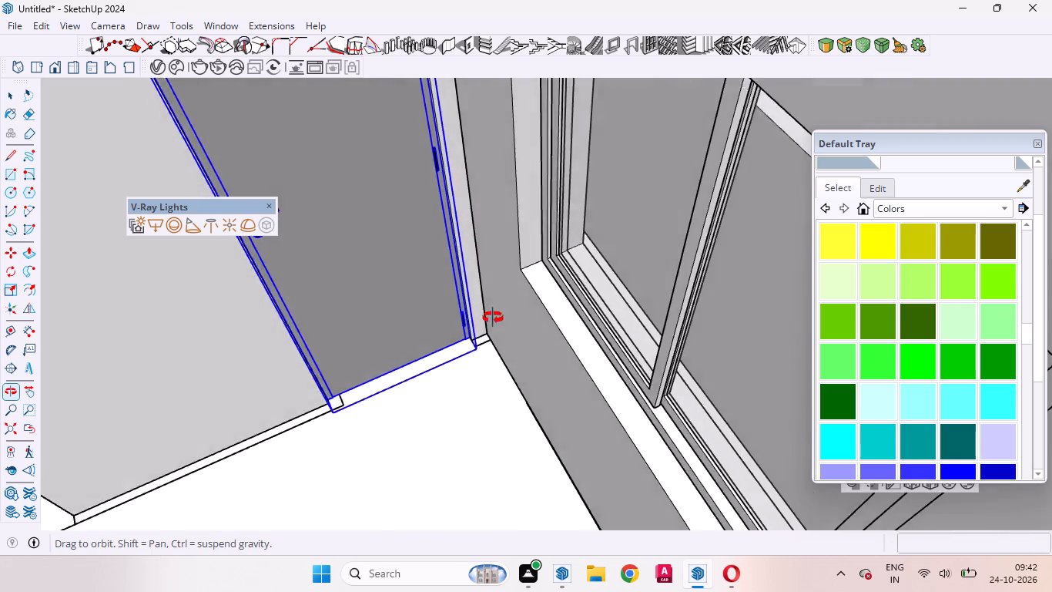
middle_click_drag(493, 318, 538, 256)
scroll(521, 261, "up", 1)
scroll(471, 385, "up", 6)
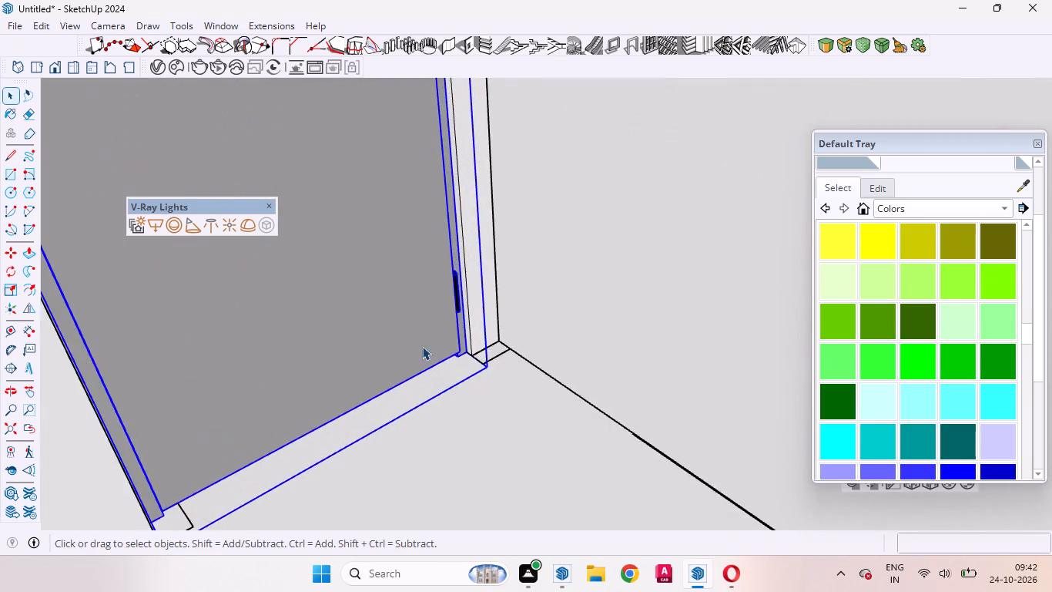
scroll(422, 346, "up", 9)
middle_click_drag(472, 387, 454, 377)
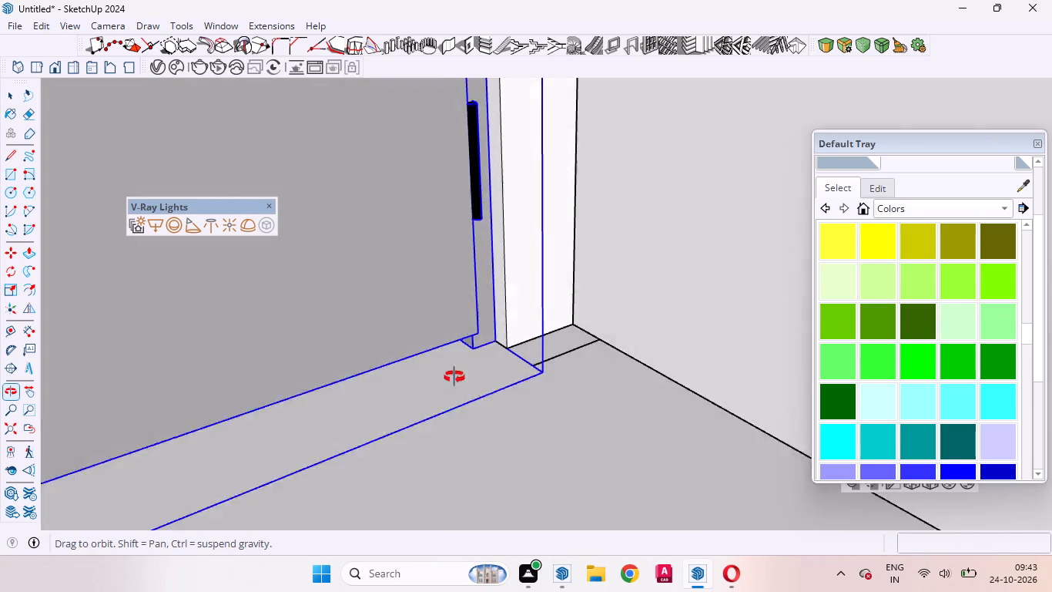
middle_click_drag(454, 377, 457, 405)
scroll(510, 372, "down", 20)
scroll(510, 372, "down", 6)
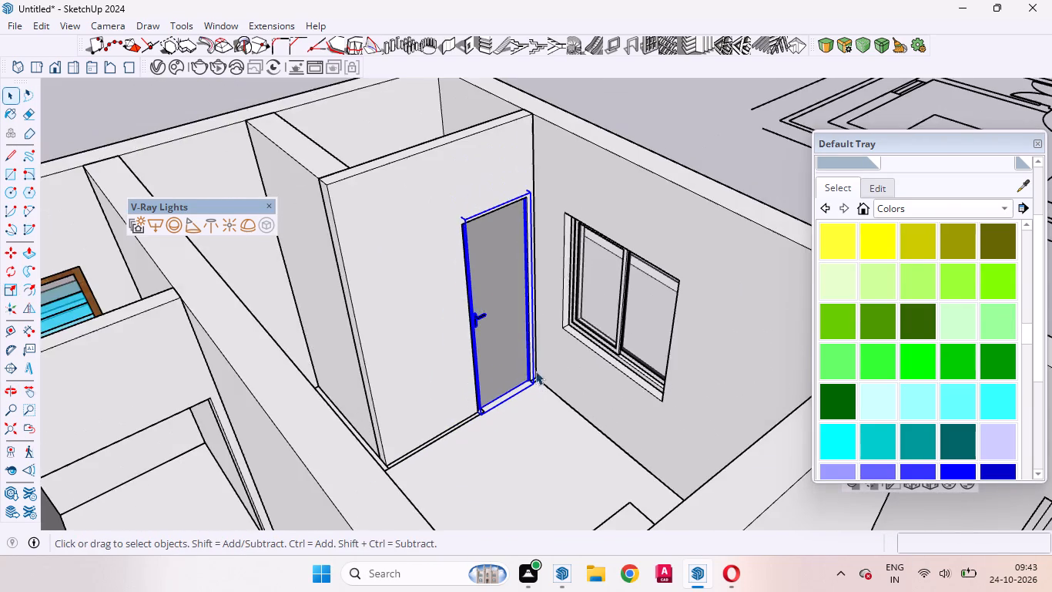
Scale the grey door's height along the blue axis to about 0.97 so its top meets the toilet doorway's head.
scroll(495, 116, "up", 14)
middle_click_drag(500, 309, 366, 256)
scroll(477, 310, "up", 1)
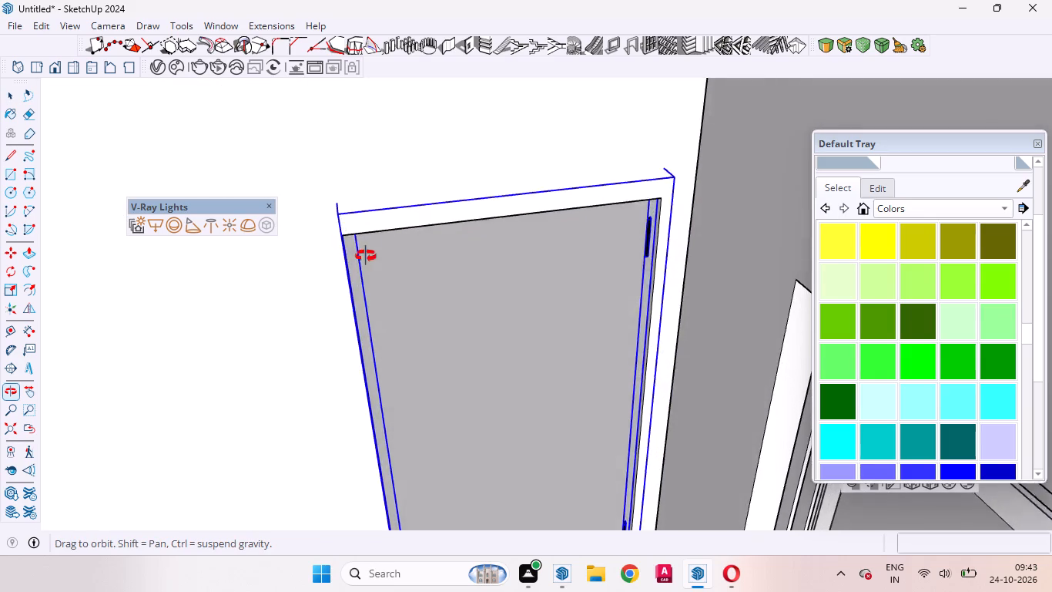
middle_click_drag(366, 256, 334, 145)
key("s")
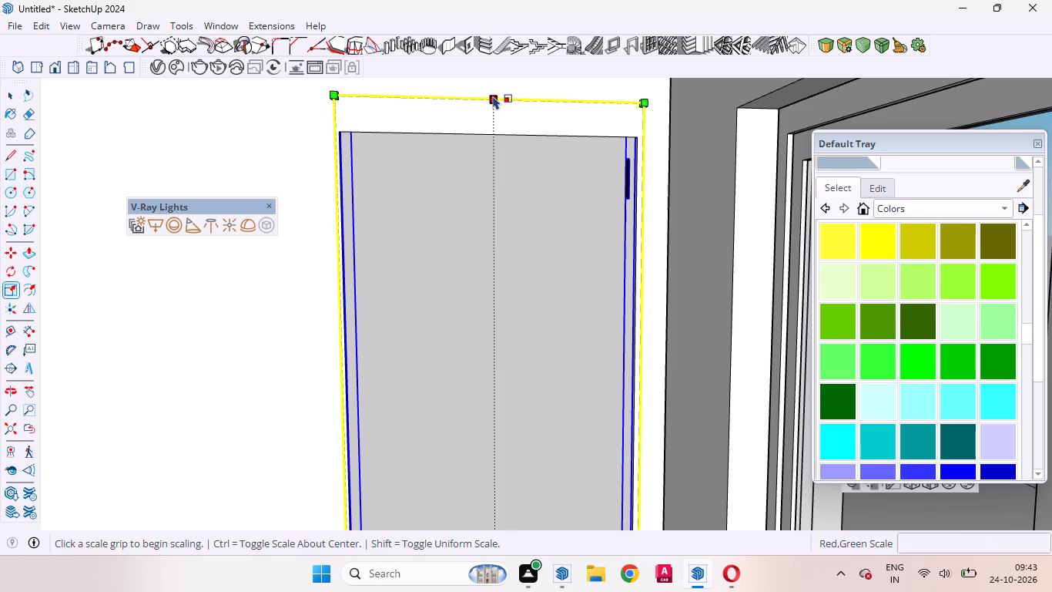
scroll(481, 99, "up", 10)
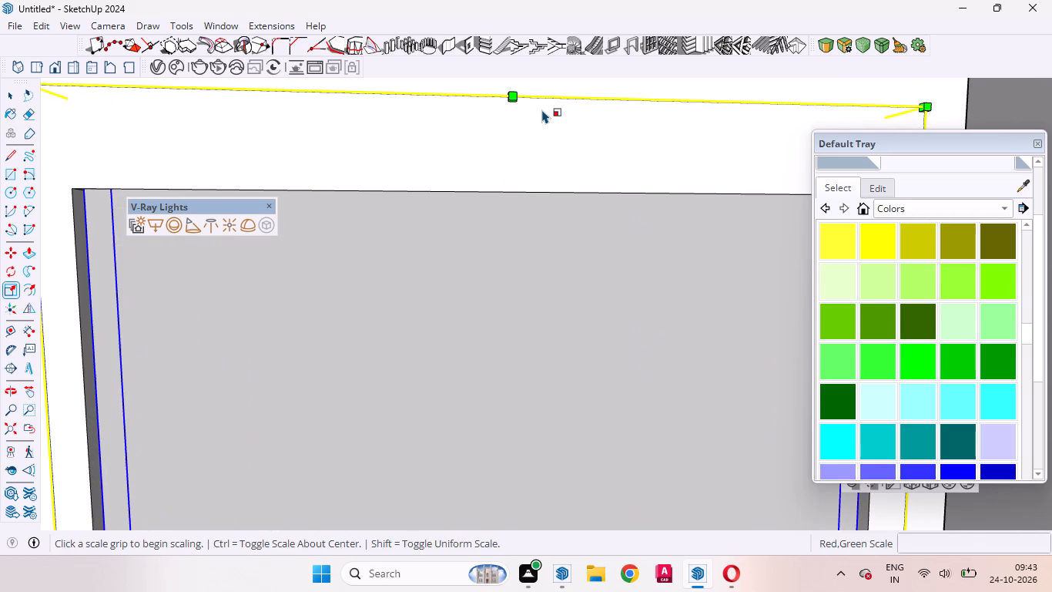
left_click(507, 113)
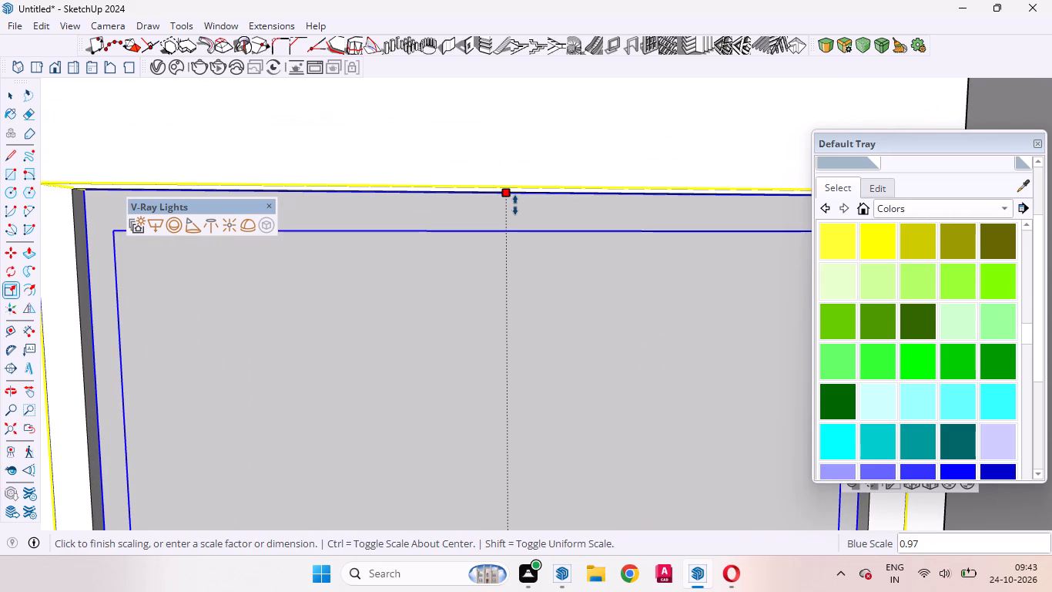
left_click(515, 205)
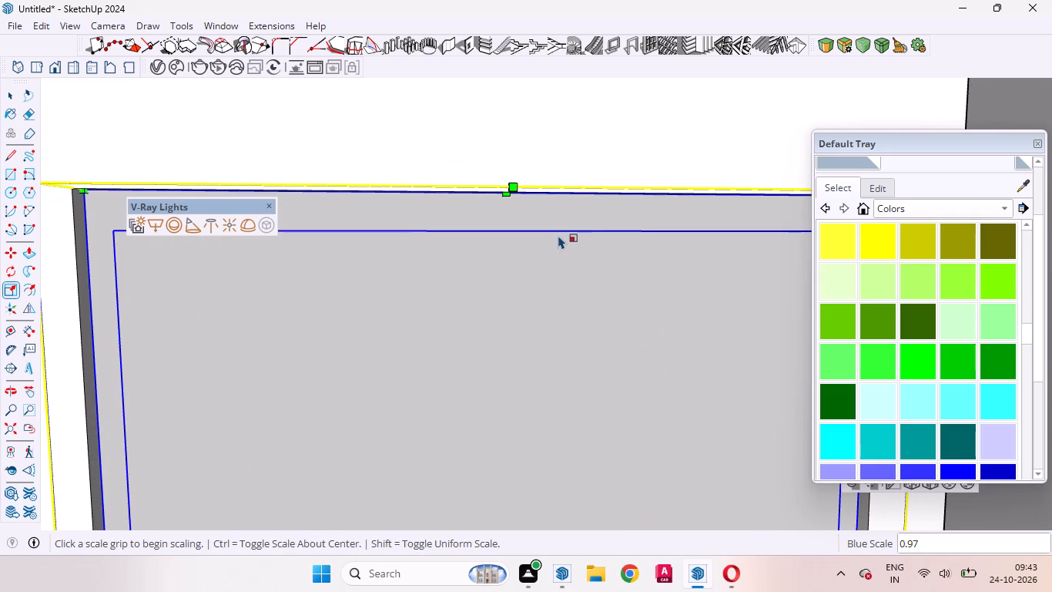
key("space")
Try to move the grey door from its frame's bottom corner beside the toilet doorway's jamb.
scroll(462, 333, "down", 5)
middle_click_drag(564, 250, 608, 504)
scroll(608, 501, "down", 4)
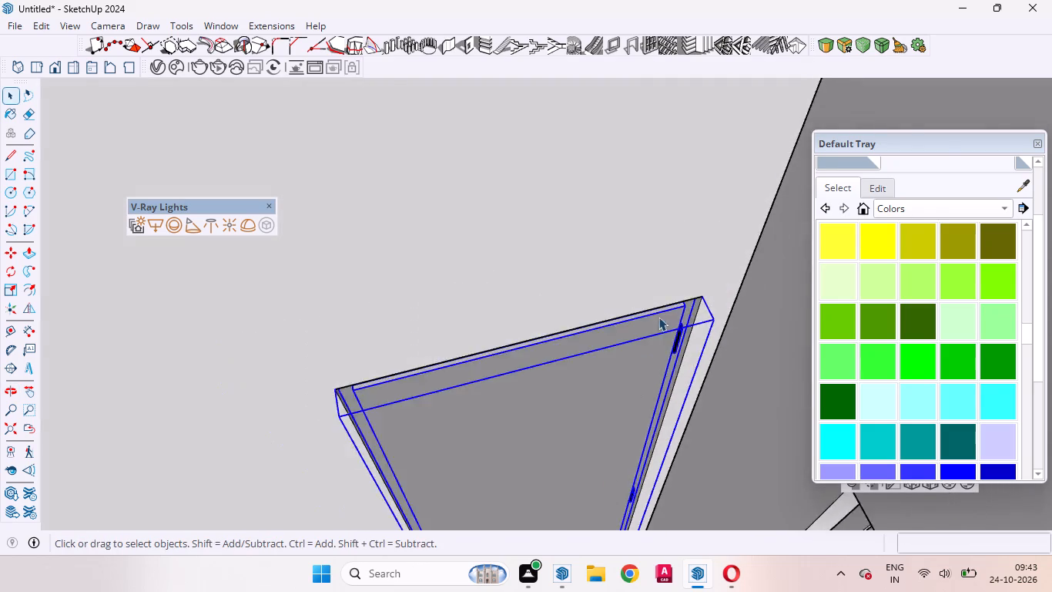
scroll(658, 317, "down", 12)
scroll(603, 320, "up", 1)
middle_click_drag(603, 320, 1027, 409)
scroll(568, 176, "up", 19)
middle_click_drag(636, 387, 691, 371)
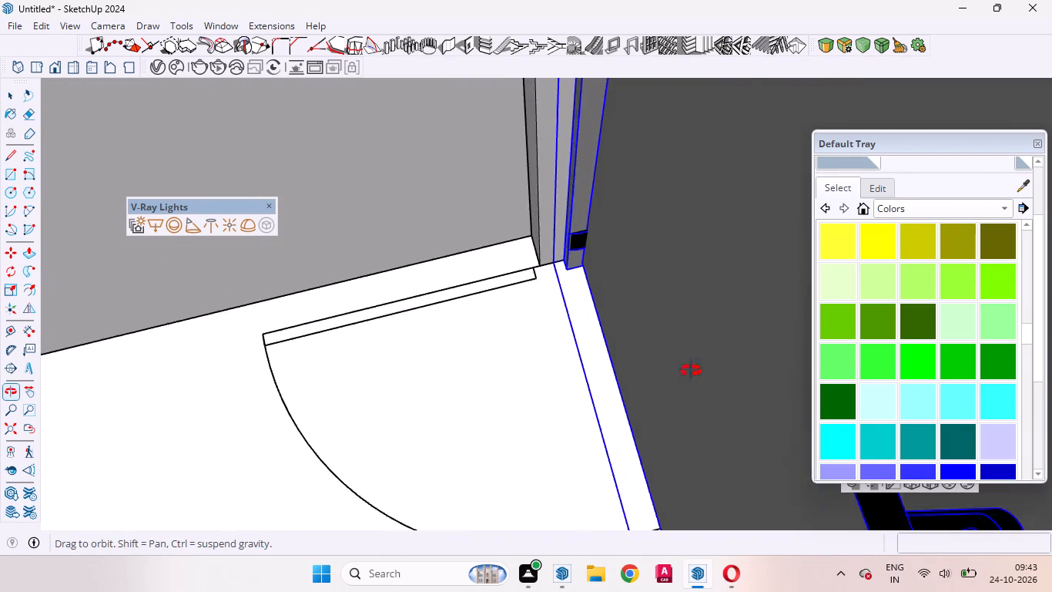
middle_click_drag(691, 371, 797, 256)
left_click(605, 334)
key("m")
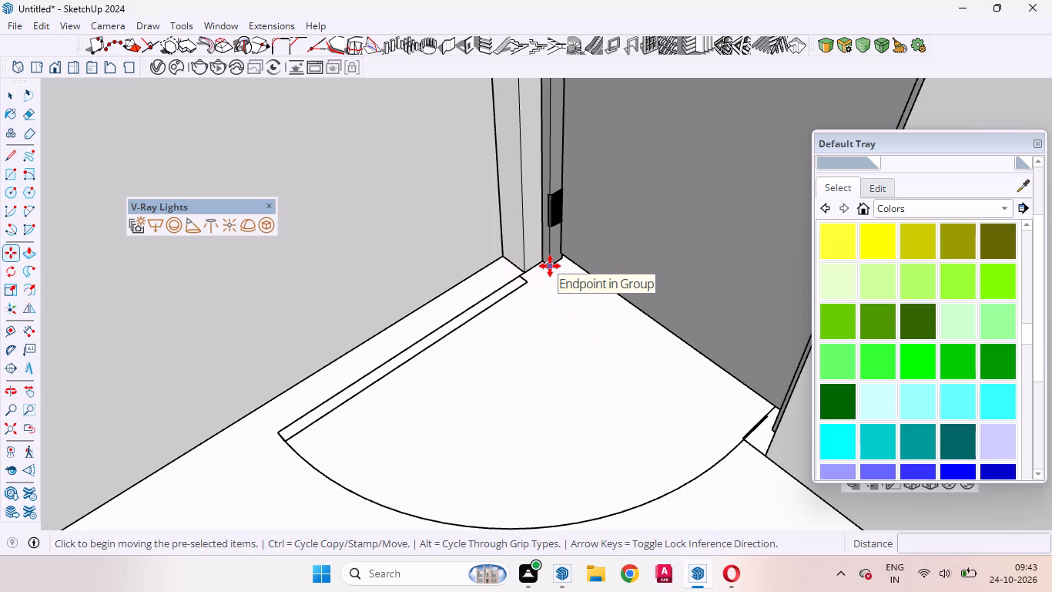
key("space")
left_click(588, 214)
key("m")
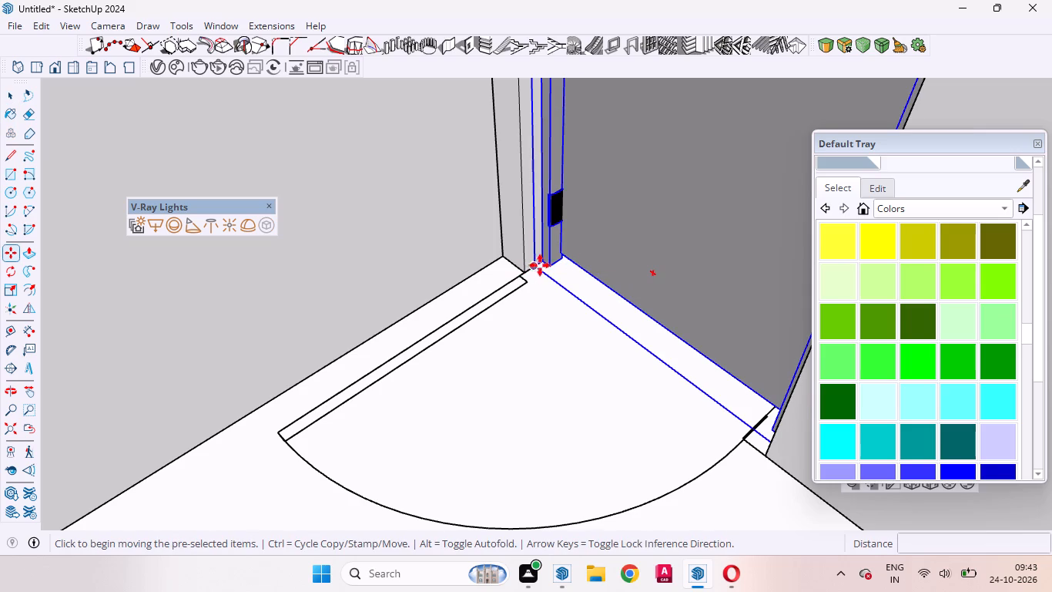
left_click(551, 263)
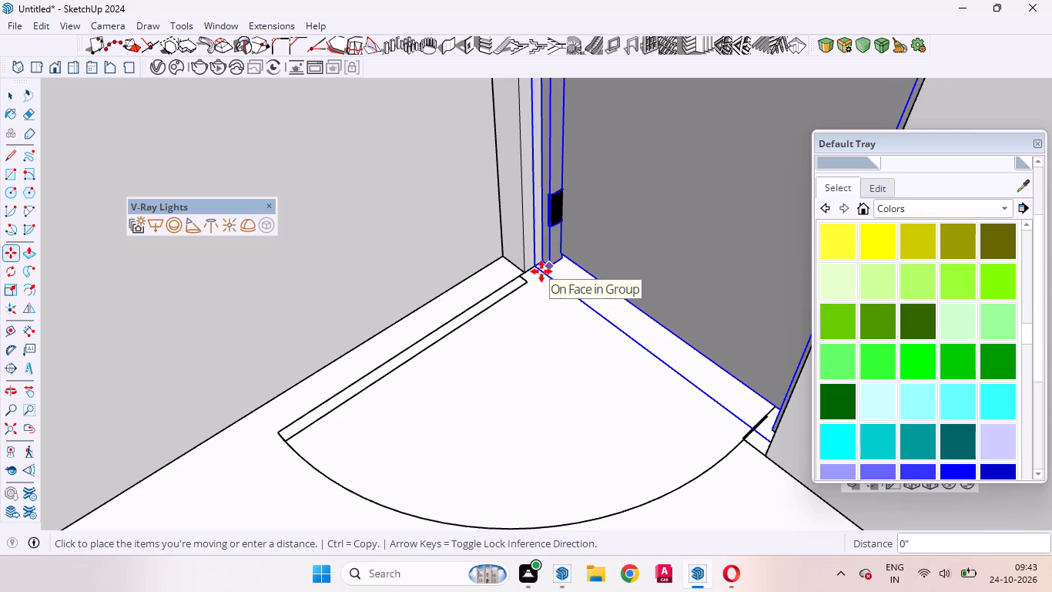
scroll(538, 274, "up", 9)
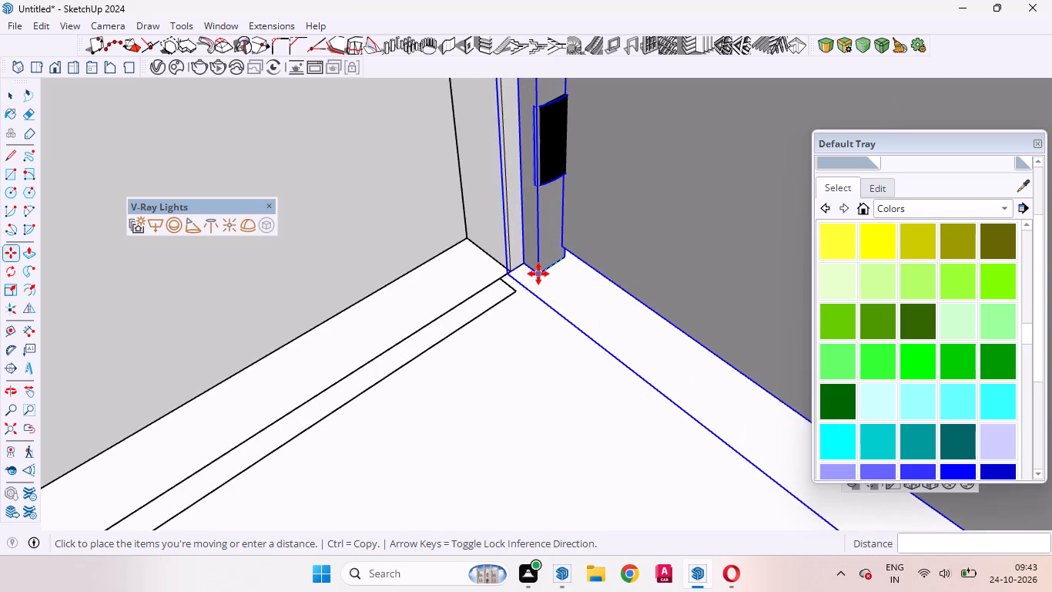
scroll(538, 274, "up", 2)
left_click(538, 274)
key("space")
Examine the fitted grey door, its handle and frame in the toilet doorway from both sides.
scroll(506, 414, "down", 7)
scroll(506, 414, "up", 1)
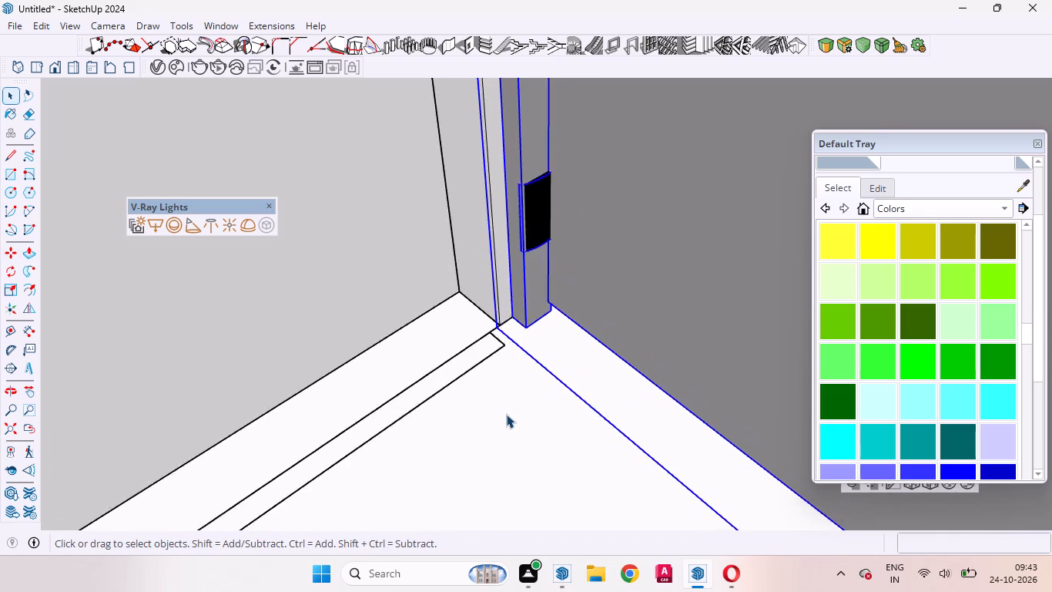
scroll(504, 419, "down", 6)
middle_click_drag(499, 362, 508, 583)
scroll(508, 583, "up", 2)
scroll(465, 416, "down", 20)
scroll(465, 416, "down", 4)
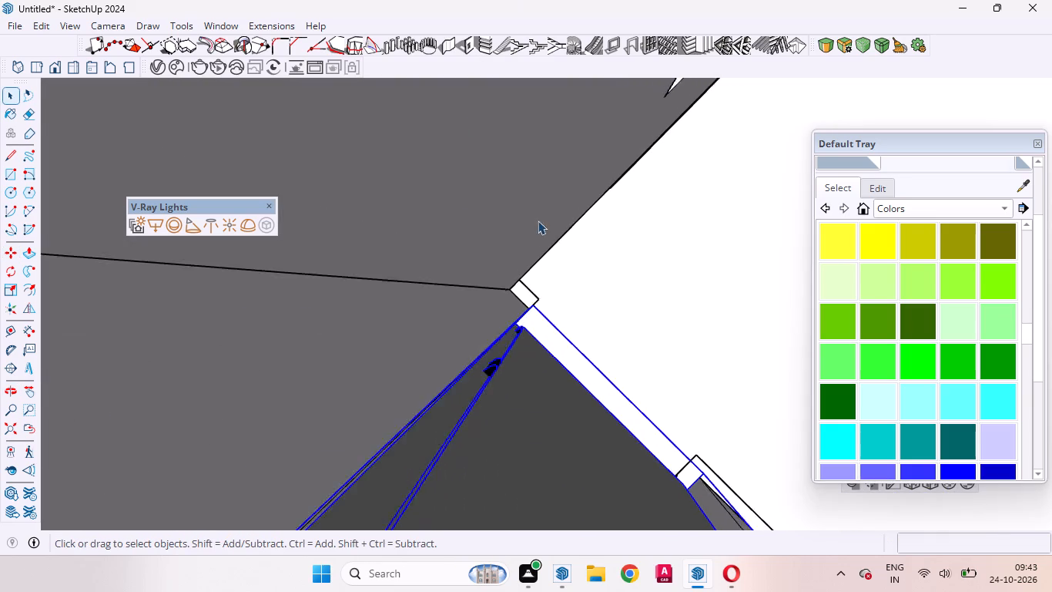
scroll(538, 220, "down", 19)
left_click(331, 176)
scroll(557, 256, "up", 8)
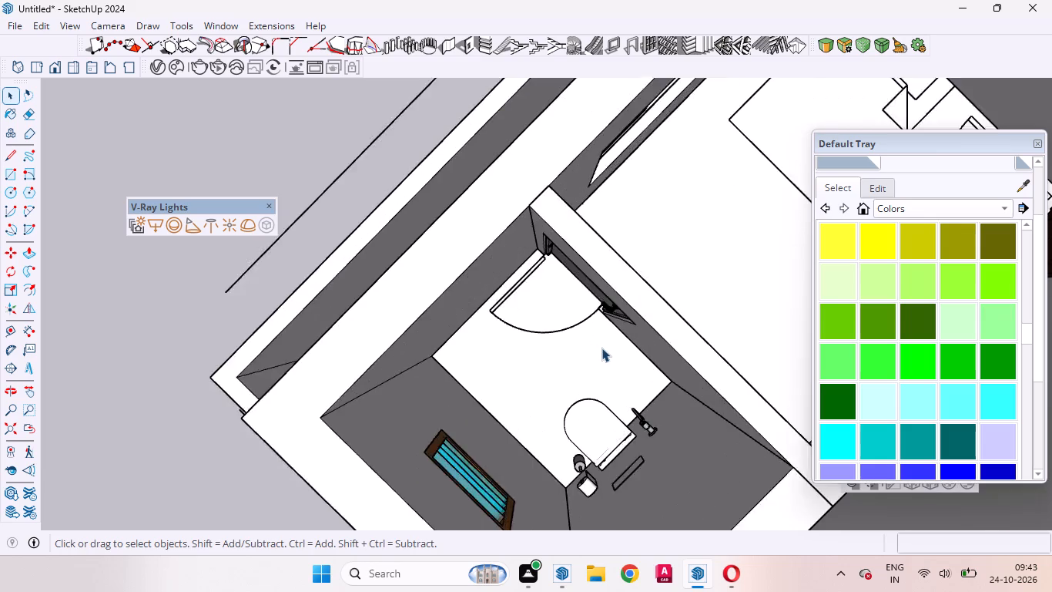
scroll(601, 348, "up", 1)
middle_click_drag(596, 356, 670, 213)
scroll(578, 227, "up", 9)
middle_click_drag(618, 257, 710, 252)
scroll(717, 212, "up", 13)
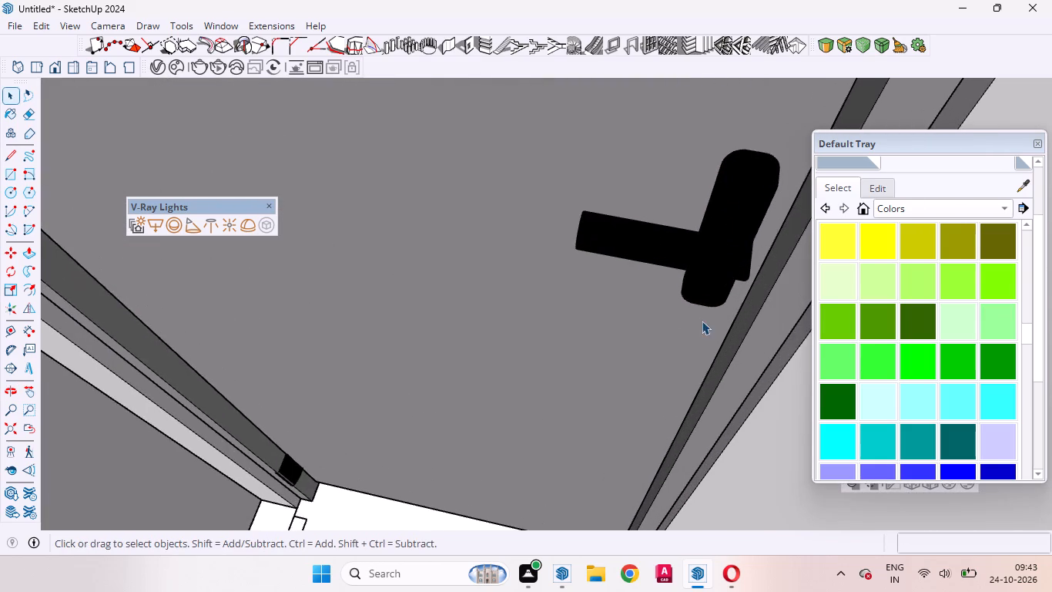
middle_click_drag(702, 320, 641, 307)
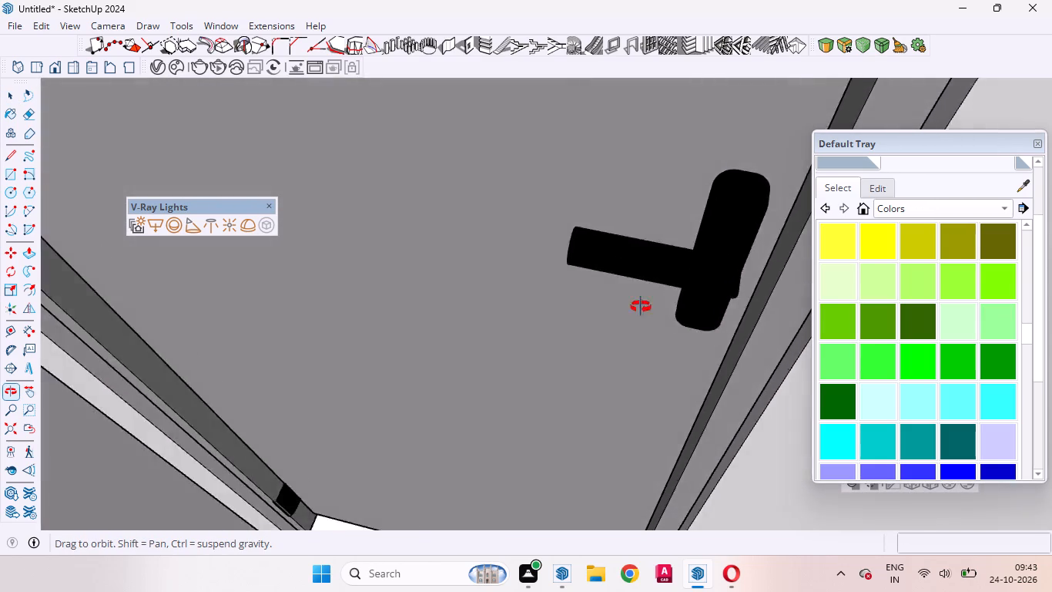
middle_click_drag(641, 307, 609, 322)
scroll(580, 311, "down", 10)
middle_click_drag(598, 344, 619, 499)
scroll(612, 487, "up", 1)
scroll(555, 348, "down", 6)
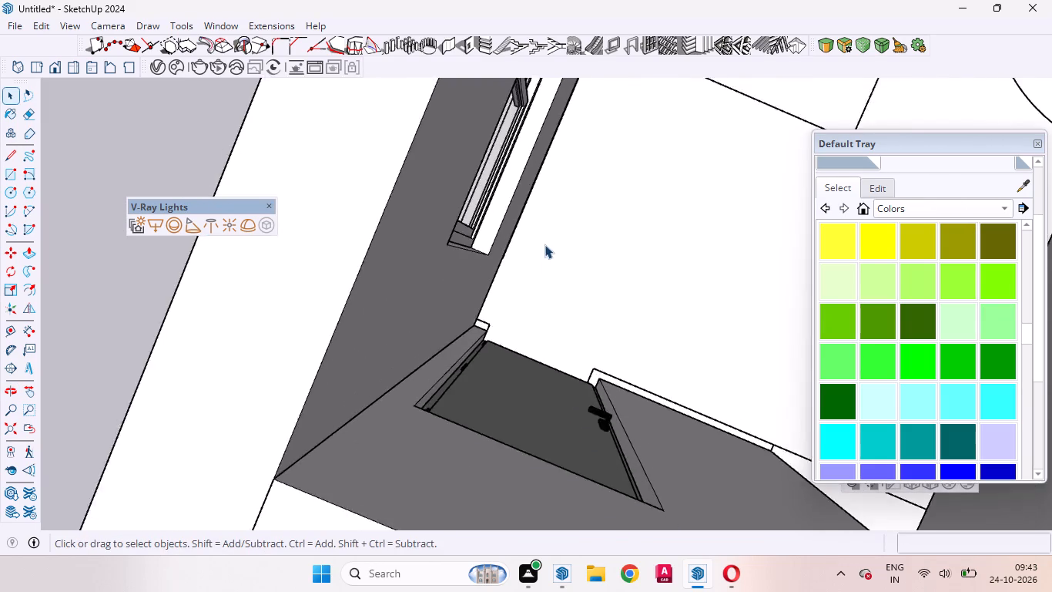
scroll(544, 244, "down", 15)
scroll(603, 252, "up", 7)
middle_click_drag(605, 291, 668, 171)
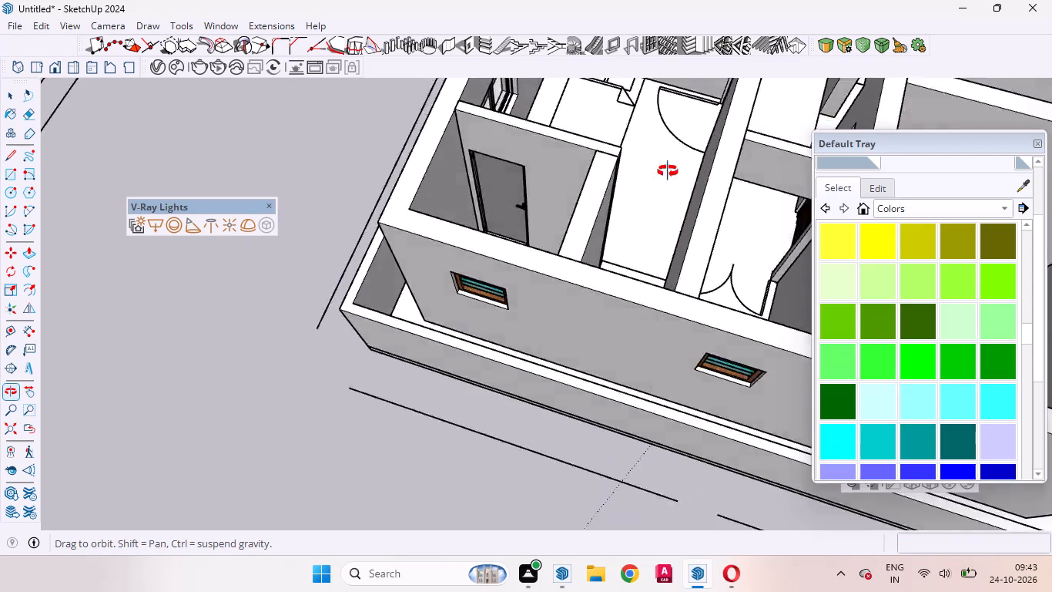
middle_click_drag(668, 171, 737, 177)
scroll(699, 294, "down", 4)
scroll(594, 238, "down", 4)
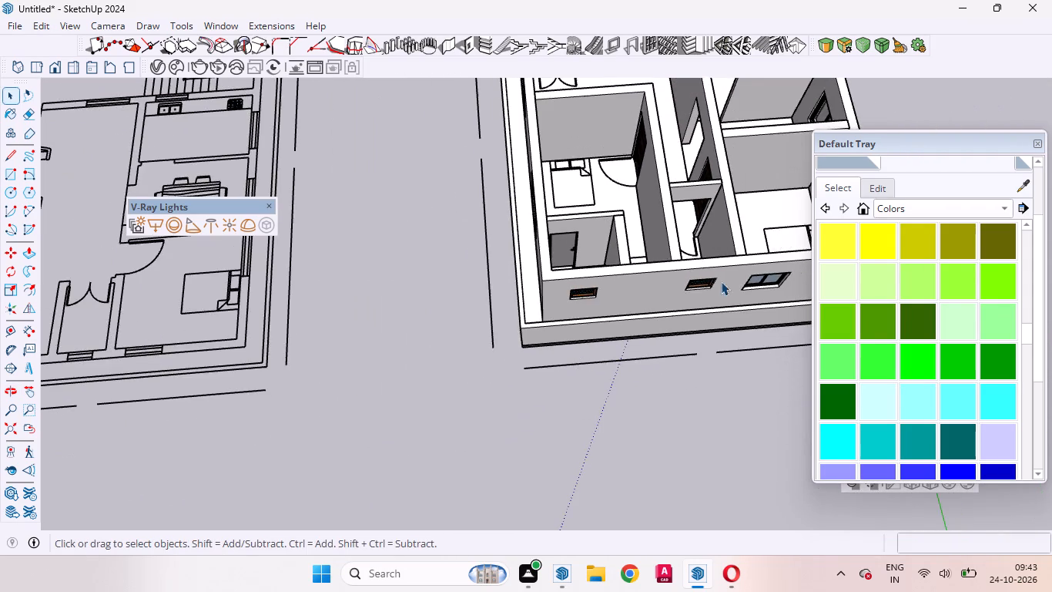
Examine the wall-hung WC component and its accessories inside the attached toilet.
middle_click_drag(565, 252, 876, 365)
scroll(608, 214, "up", 9)
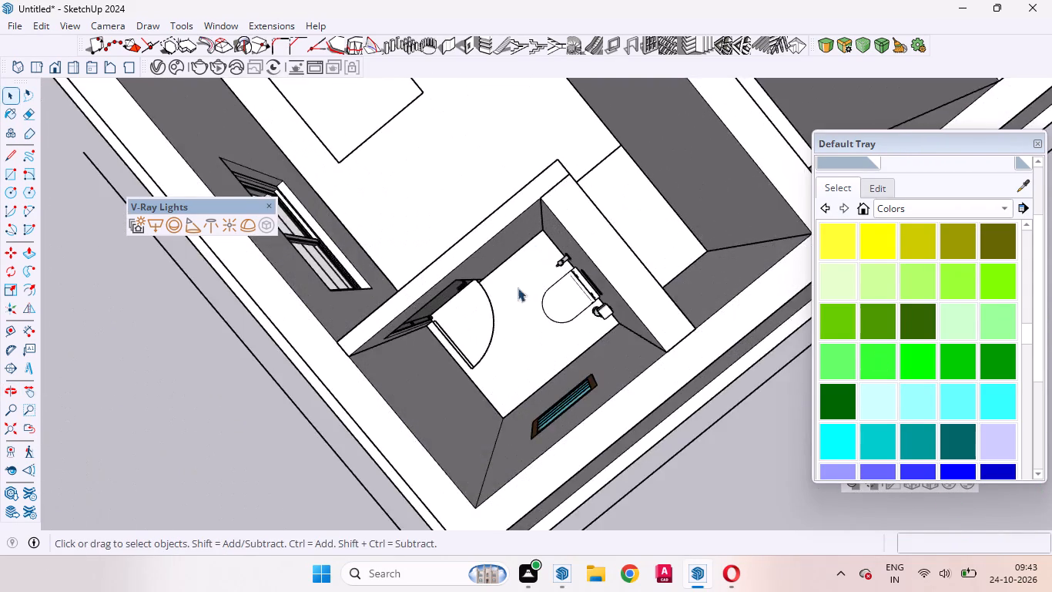
middle_click_drag(506, 324, 788, 131)
scroll(390, 337, "up", 8)
middle_click_drag(601, 254, 627, 395)
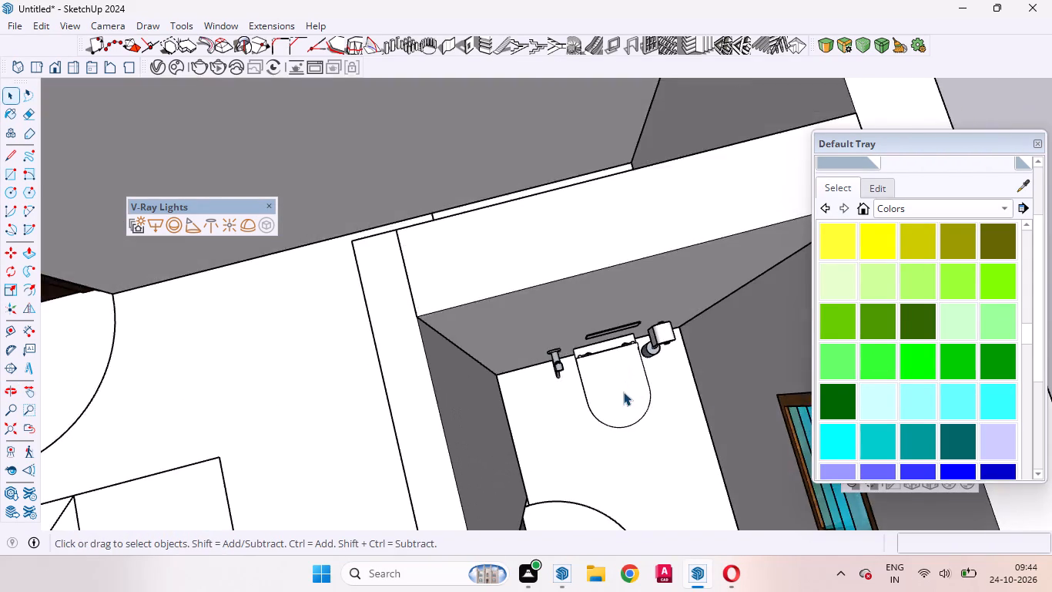
scroll(623, 392, "up", 5)
left_click(614, 391)
scroll(601, 404, "up", 5)
middle_click_drag(585, 469, 572, 257)
scroll(585, 469, "up", 1)
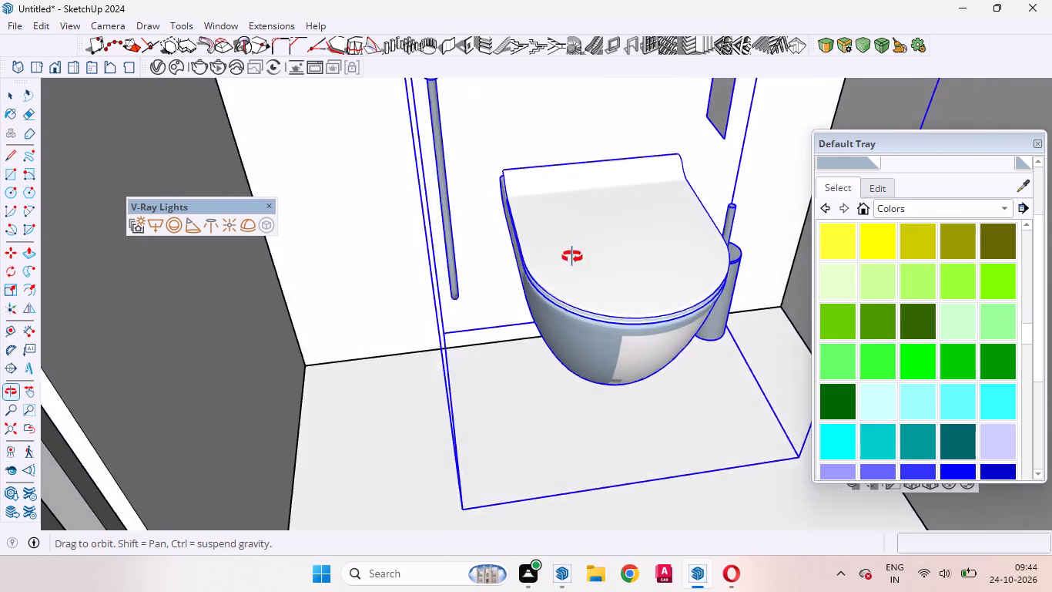
middle_click_drag(572, 257, 466, 580)
Examine the kitchen, dining room, bedrooms and passage, including the dark wooden doors and remaining openings.
scroll(467, 357, "down", 13)
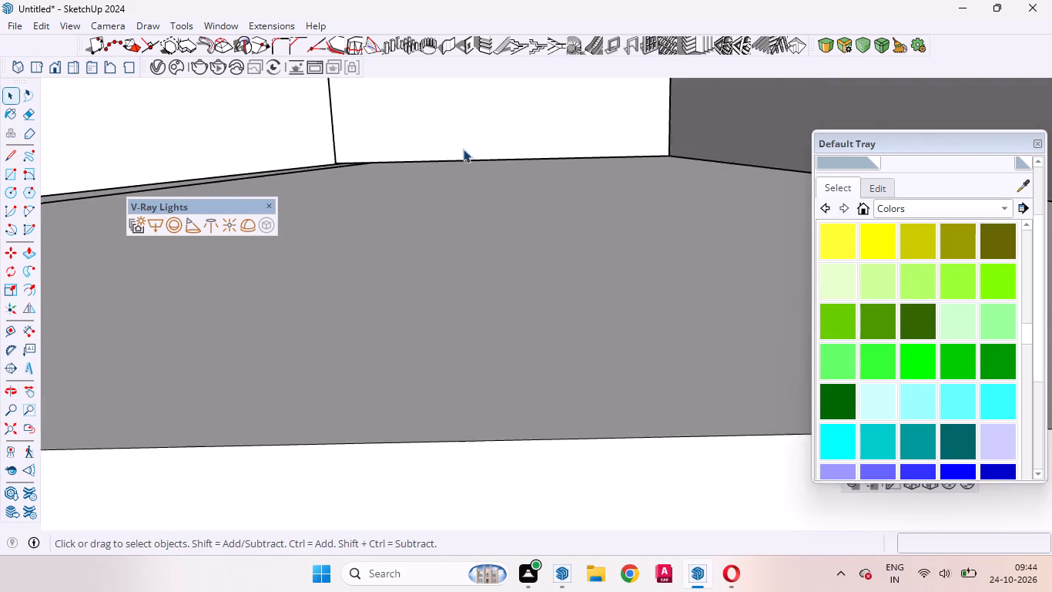
scroll(463, 149, "down", 17)
middle_click_drag(507, 294, 722, 144)
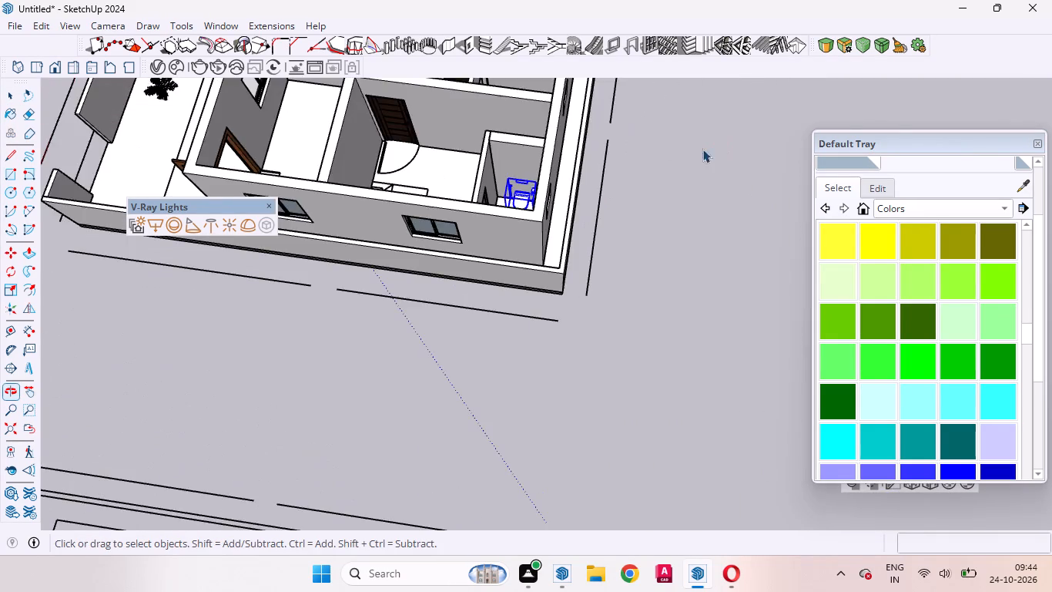
scroll(597, 217, "up", 4)
left_click(635, 247)
middle_click_drag(580, 176, 751, 183)
scroll(751, 183, "up", 1)
scroll(722, 203, "down", 3)
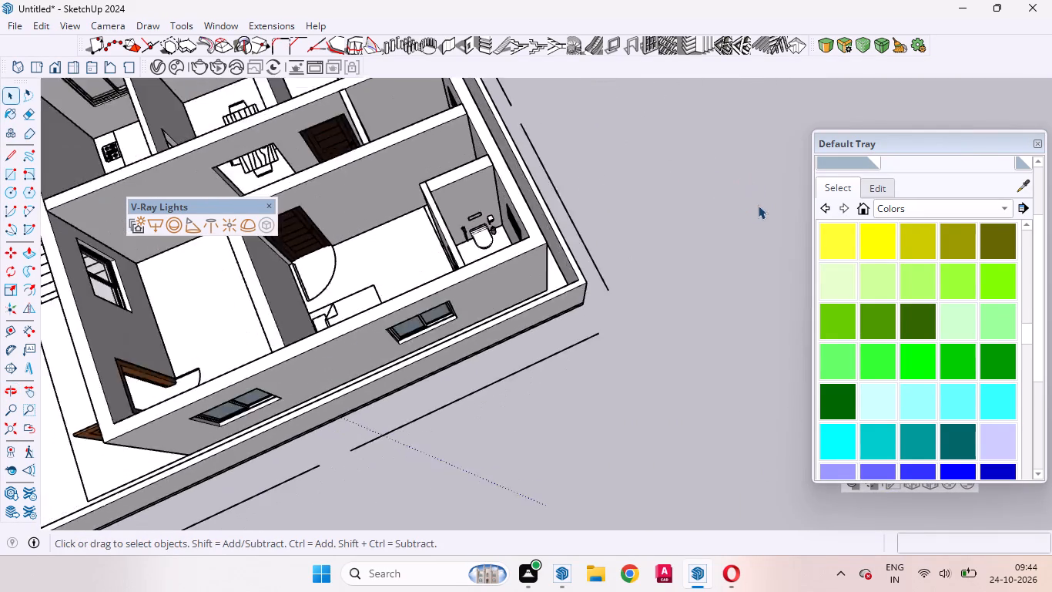
scroll(758, 205, "down", 13)
scroll(535, 153, "up", 15)
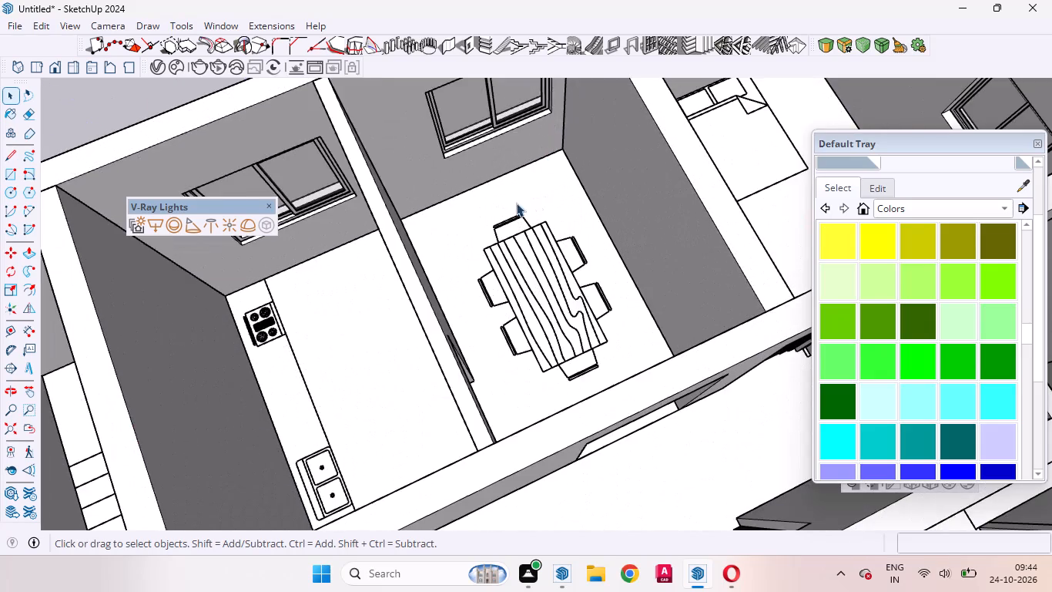
scroll(515, 203, "down", 5)
middle_click_drag(522, 276, 585, 260)
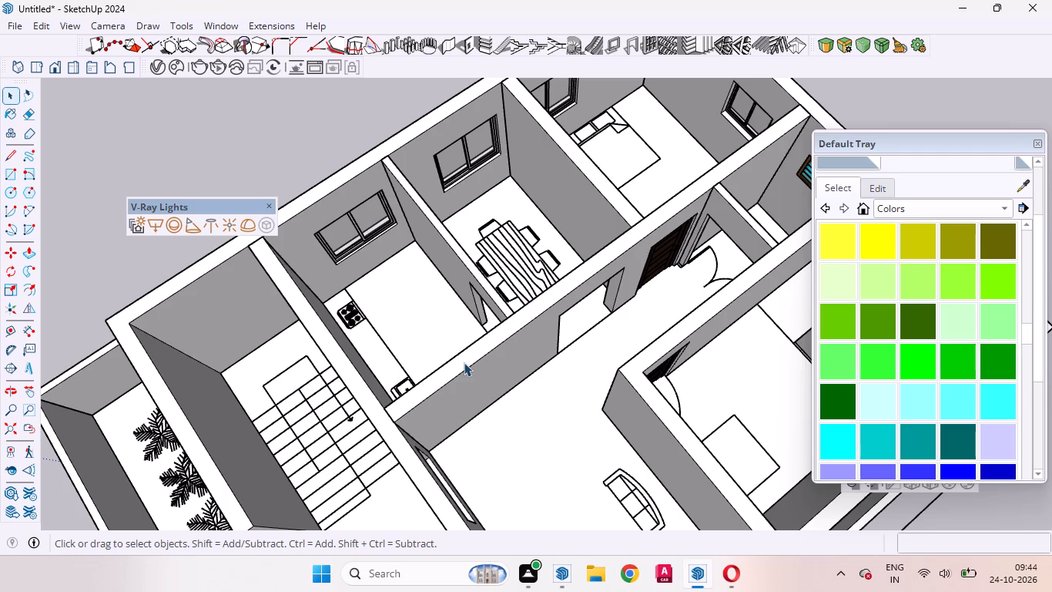
scroll(474, 361, "down", 10)
scroll(569, 266, "up", 11)
middle_click_drag(586, 363, 469, 237)
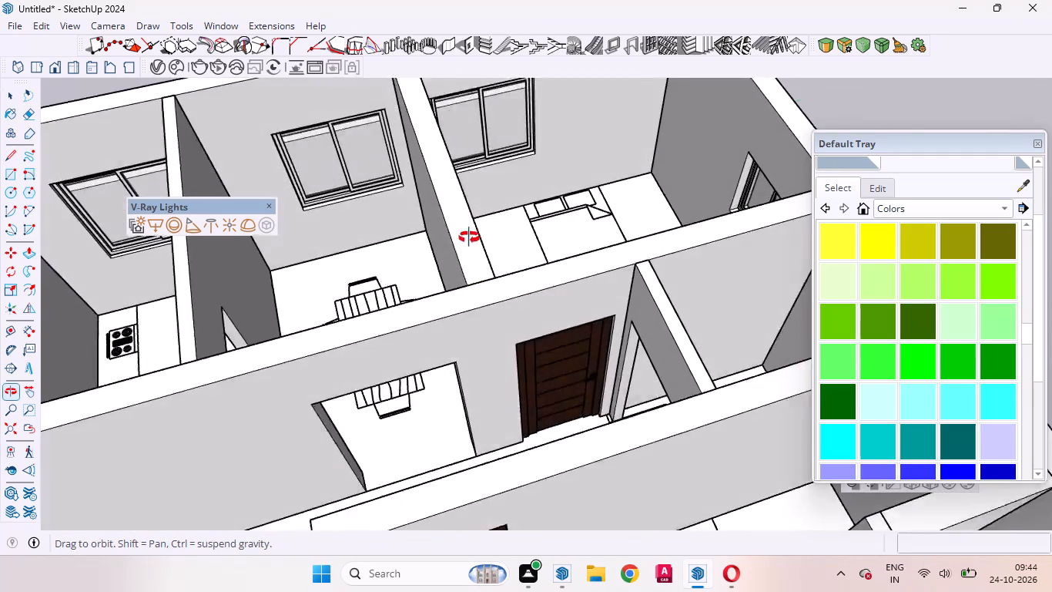
middle_click_drag(469, 237, 468, 222)
scroll(555, 329, "up", 5)
left_click(558, 332)
scroll(583, 214, "down", 5)
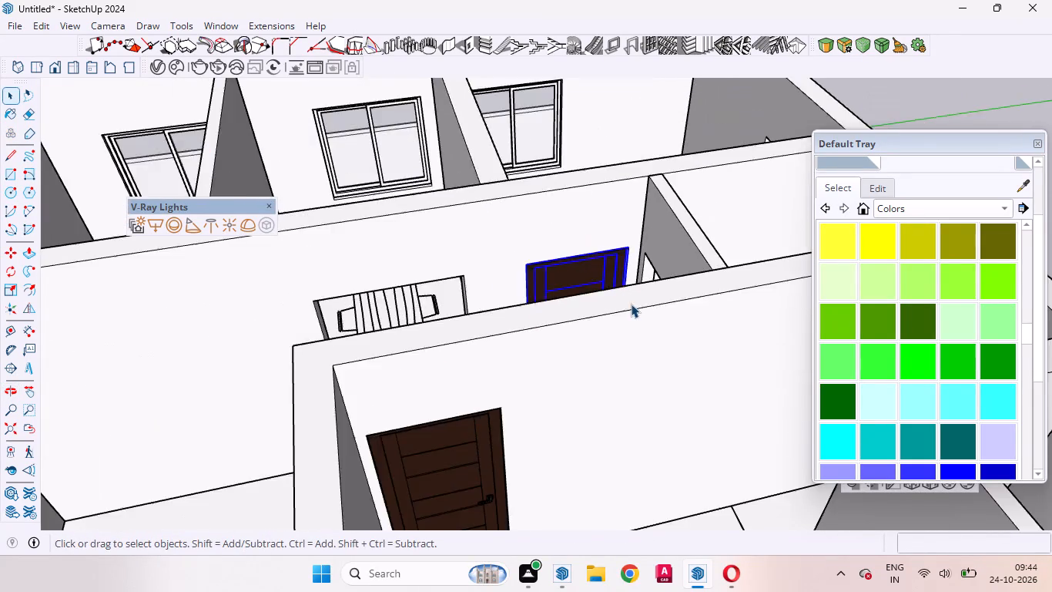
scroll(631, 304, "down", 7)
scroll(631, 331, "up", 1)
scroll(631, 331, "down", 6)
left_click(755, 129)
scroll(577, 260, "up", 9)
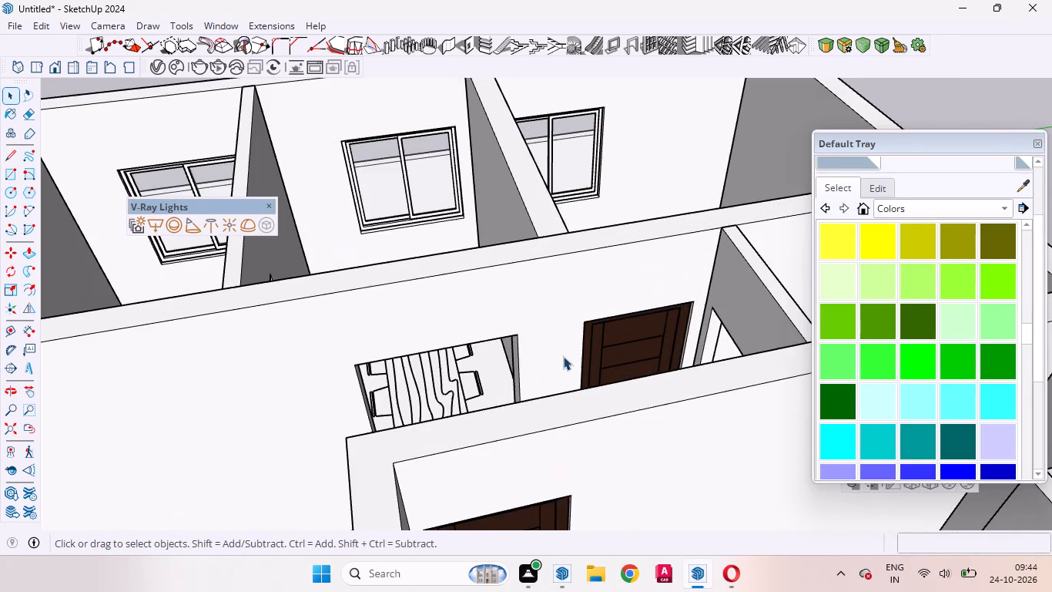
Open the floor plan group and delete the door swing symbol on the floor of the bedroom beside the dining room.
middle_click_drag(578, 378, 803, 498)
scroll(805, 499, "up", 1)
scroll(598, 375, "down", 10)
scroll(699, 274, "up", 3)
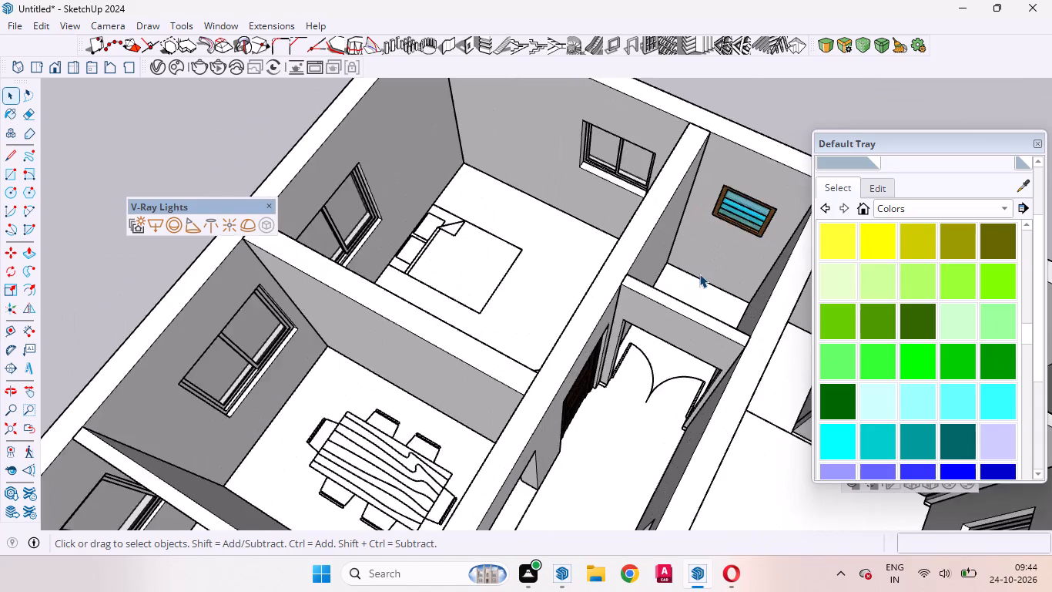
scroll(699, 274, "up", 6)
scroll(584, 272, "down", 7)
middle_click_drag(611, 294, 285, 381)
scroll(406, 239, "up", 2)
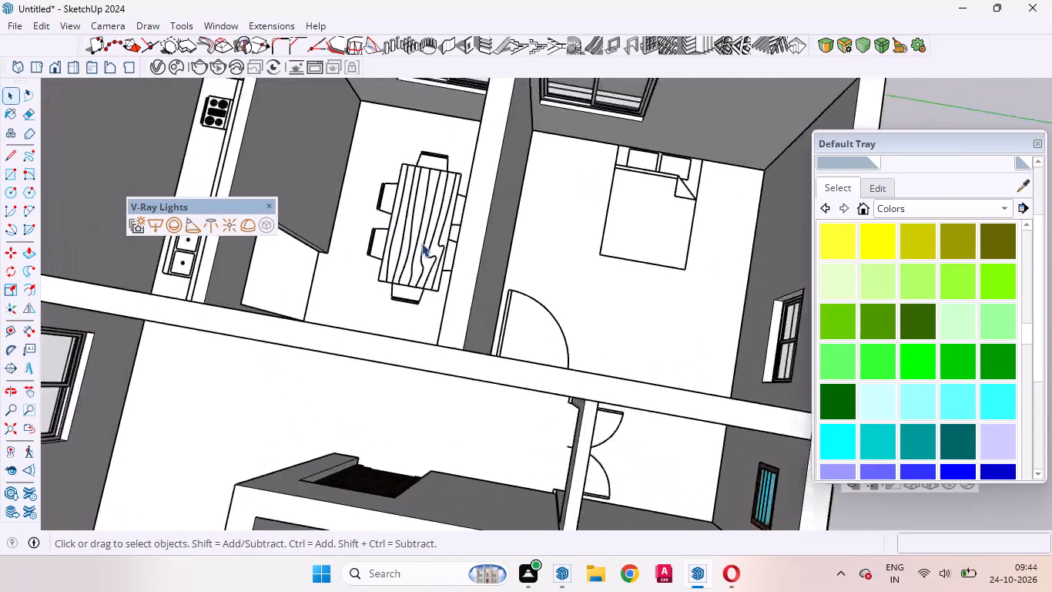
scroll(421, 243, "up", 5)
left_click(565, 332)
double_click(565, 332)
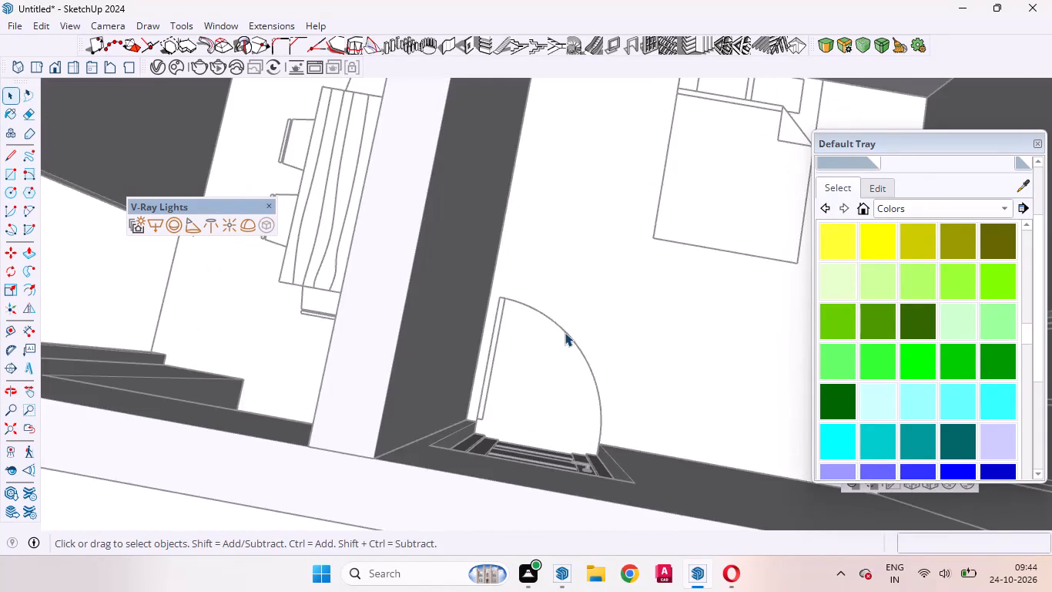
left_click(565, 332)
double_click(565, 332)
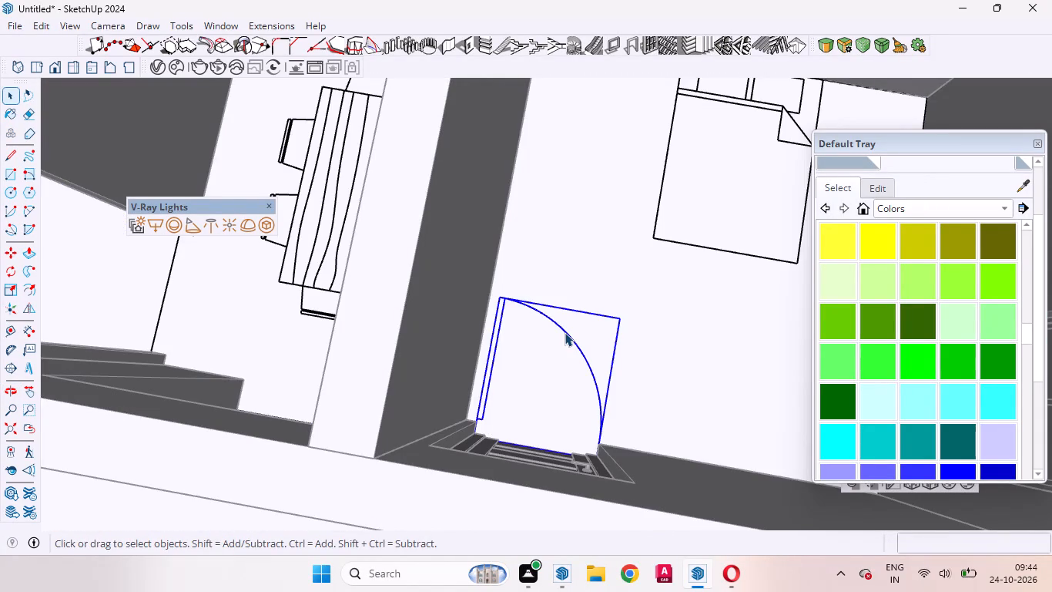
key("Delete")
scroll(565, 332, "down", 16)
middle_click_drag(620, 354, 628, 357)
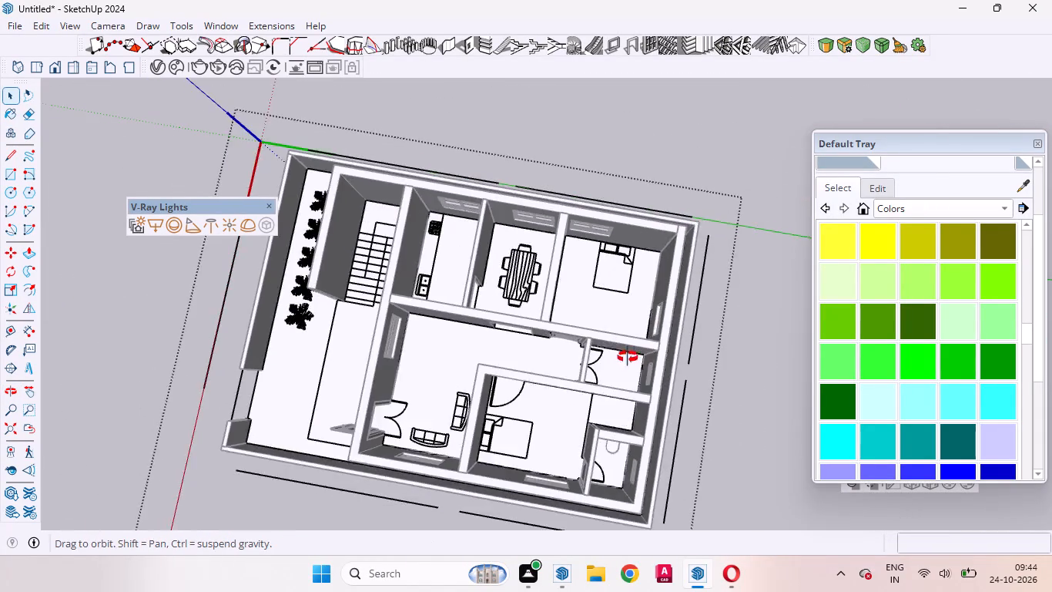
Close the floor plan group.
middle_click_drag(628, 357, 886, 324)
scroll(486, 0, "up", 12)
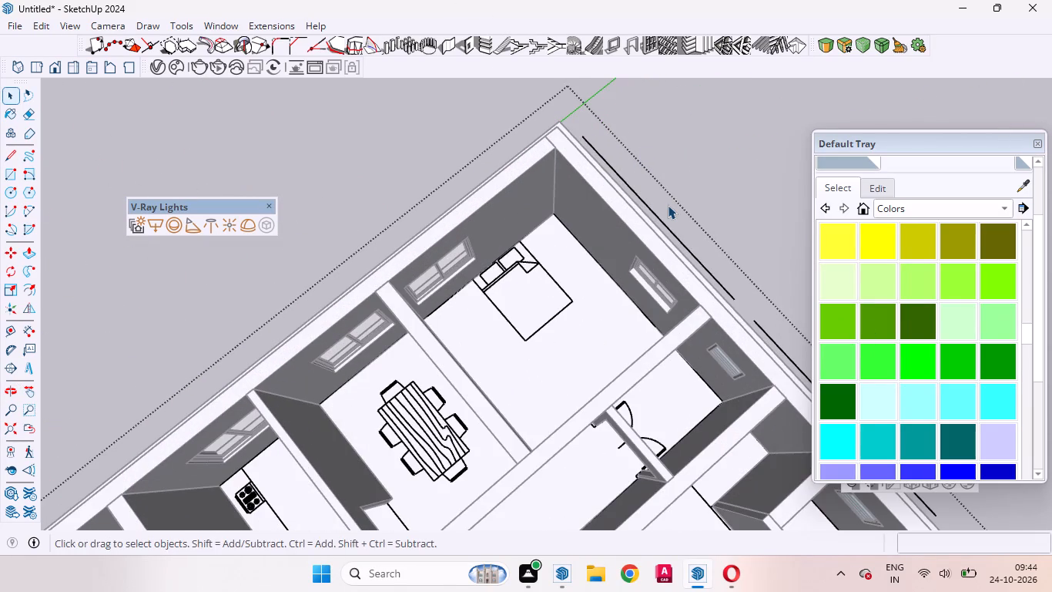
left_click(669, 203)
middle_click(688, 172)
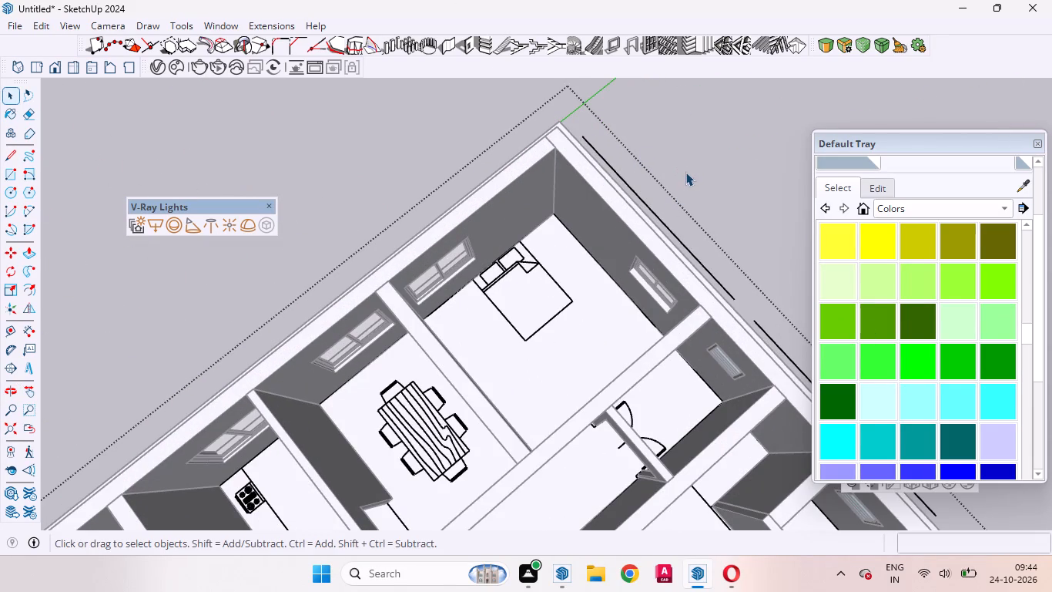
left_click(685, 172)
left_click(678, 172)
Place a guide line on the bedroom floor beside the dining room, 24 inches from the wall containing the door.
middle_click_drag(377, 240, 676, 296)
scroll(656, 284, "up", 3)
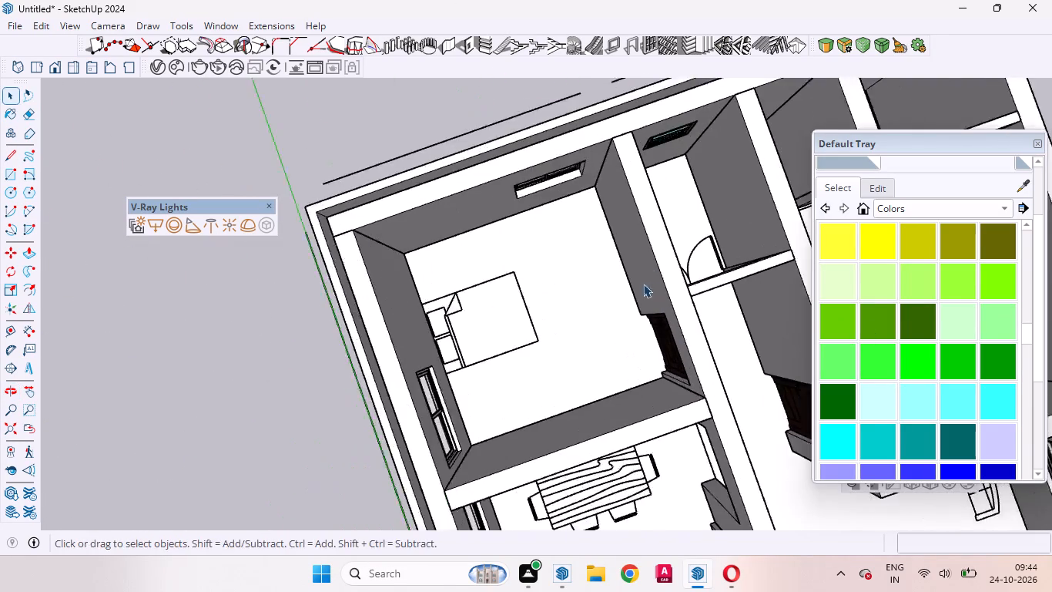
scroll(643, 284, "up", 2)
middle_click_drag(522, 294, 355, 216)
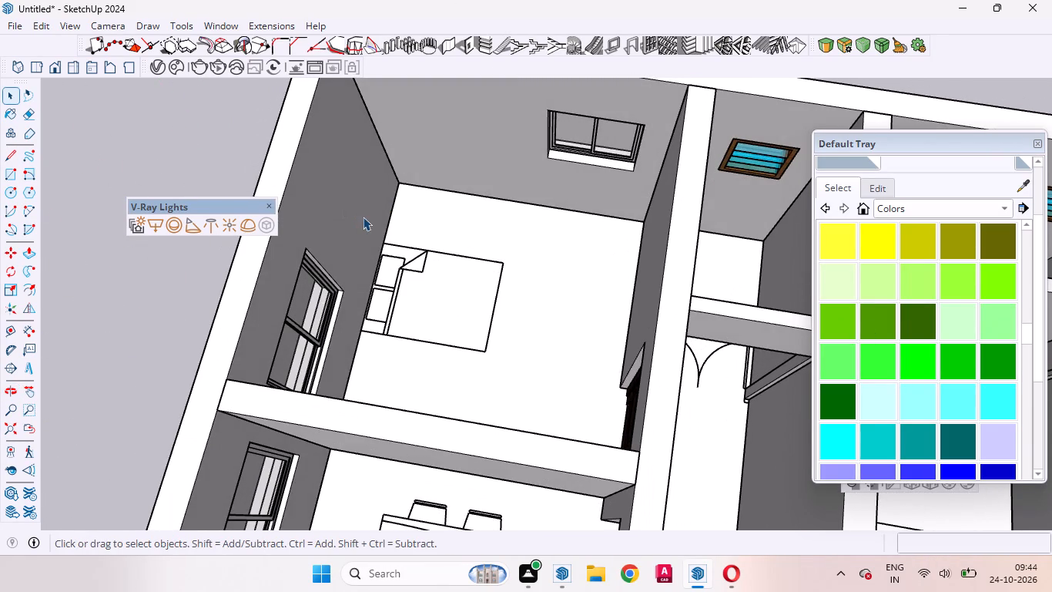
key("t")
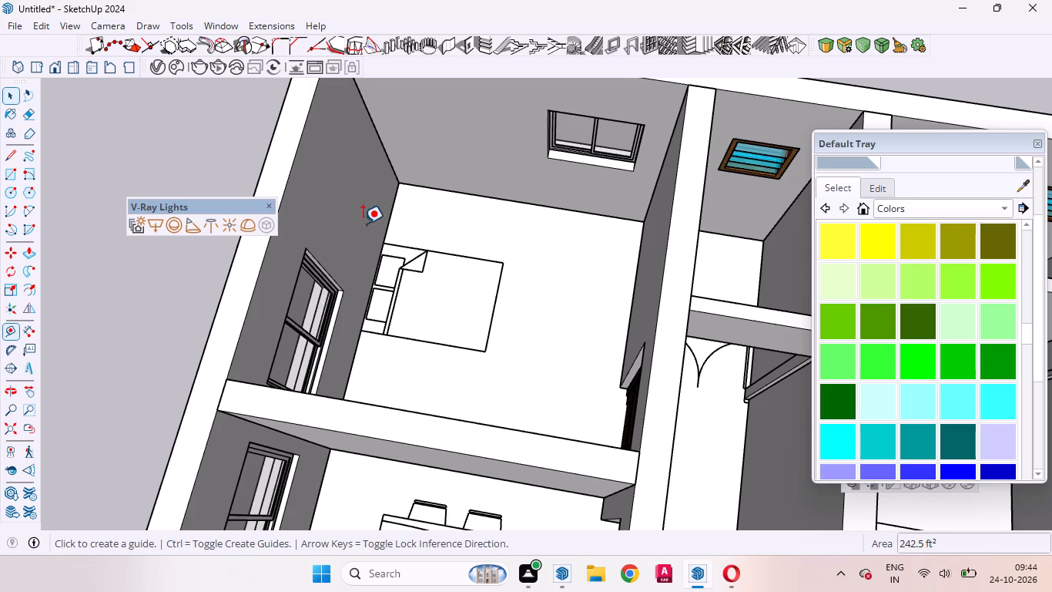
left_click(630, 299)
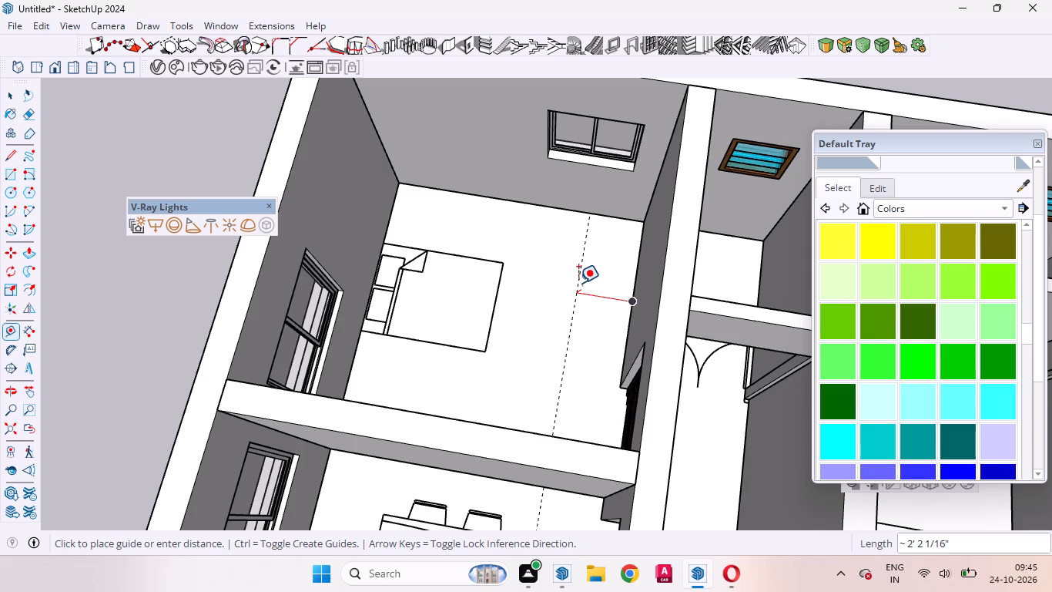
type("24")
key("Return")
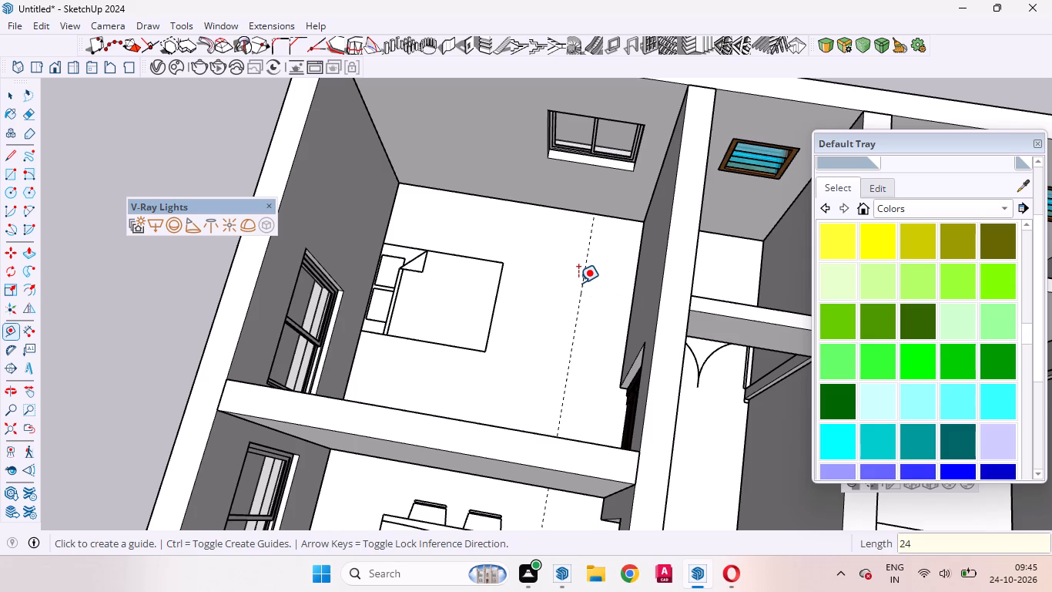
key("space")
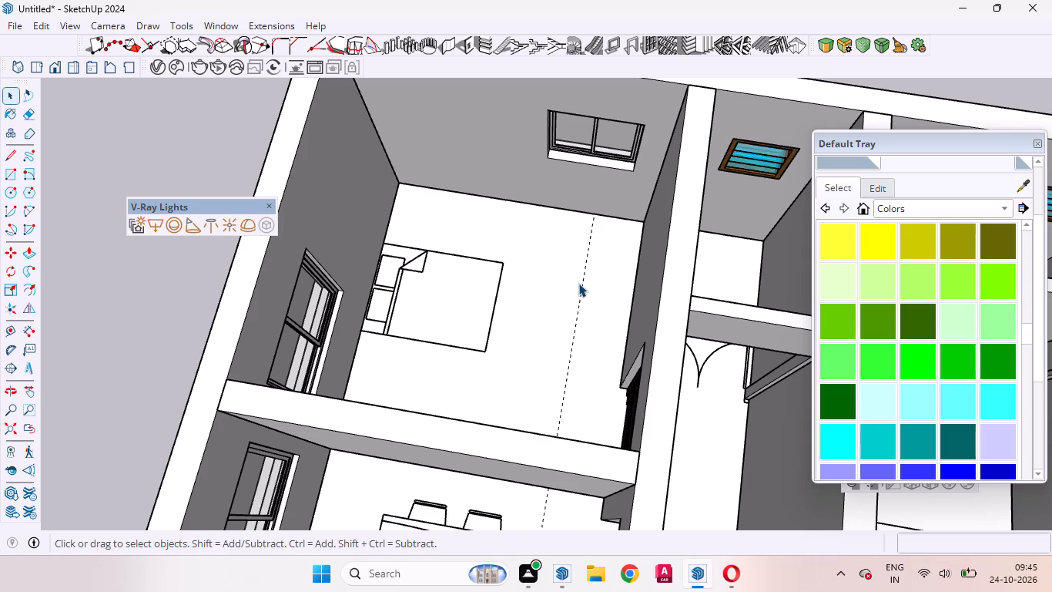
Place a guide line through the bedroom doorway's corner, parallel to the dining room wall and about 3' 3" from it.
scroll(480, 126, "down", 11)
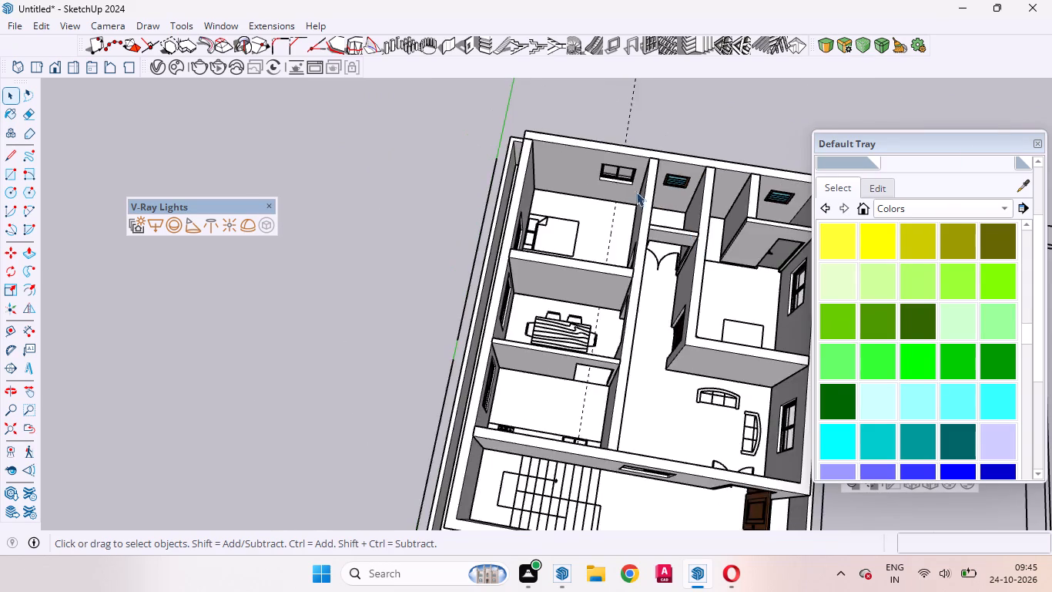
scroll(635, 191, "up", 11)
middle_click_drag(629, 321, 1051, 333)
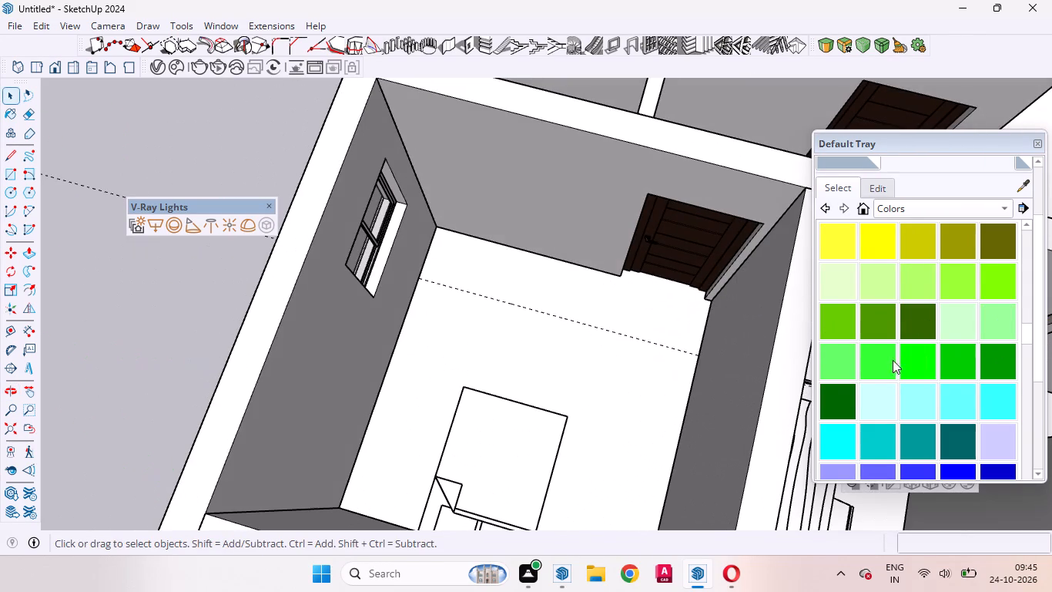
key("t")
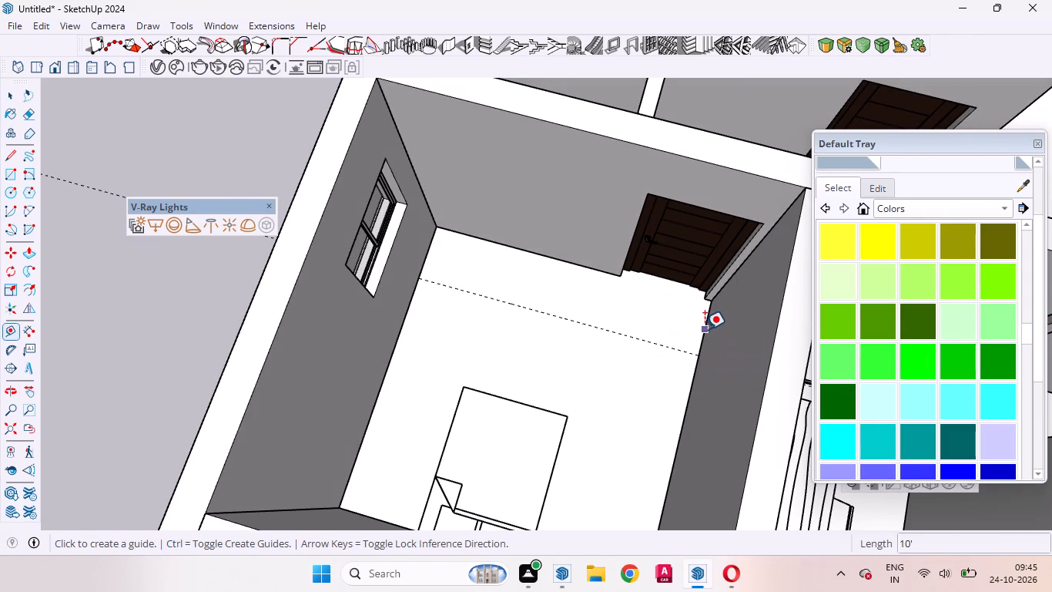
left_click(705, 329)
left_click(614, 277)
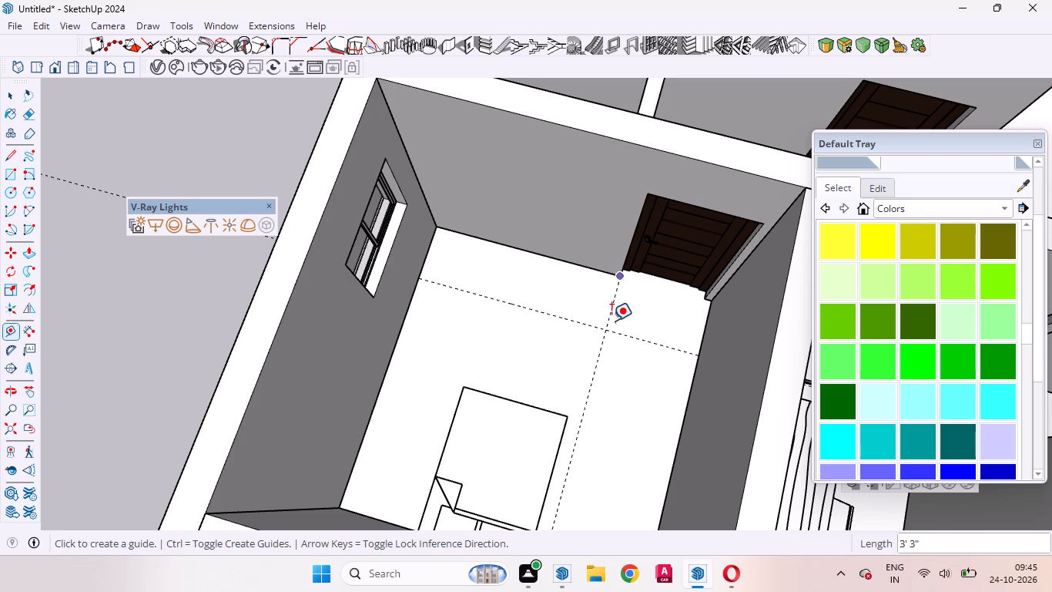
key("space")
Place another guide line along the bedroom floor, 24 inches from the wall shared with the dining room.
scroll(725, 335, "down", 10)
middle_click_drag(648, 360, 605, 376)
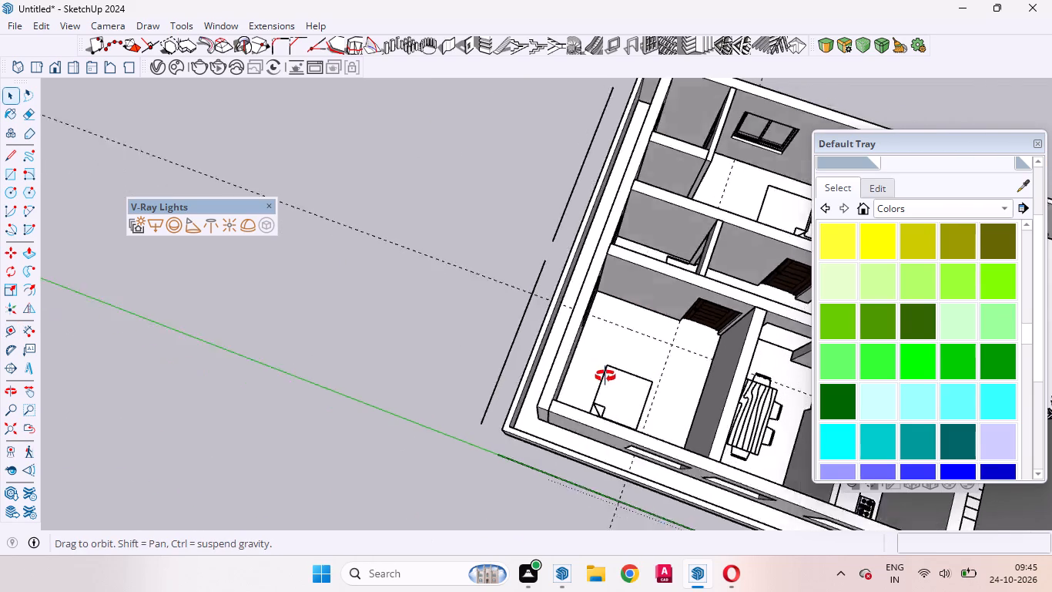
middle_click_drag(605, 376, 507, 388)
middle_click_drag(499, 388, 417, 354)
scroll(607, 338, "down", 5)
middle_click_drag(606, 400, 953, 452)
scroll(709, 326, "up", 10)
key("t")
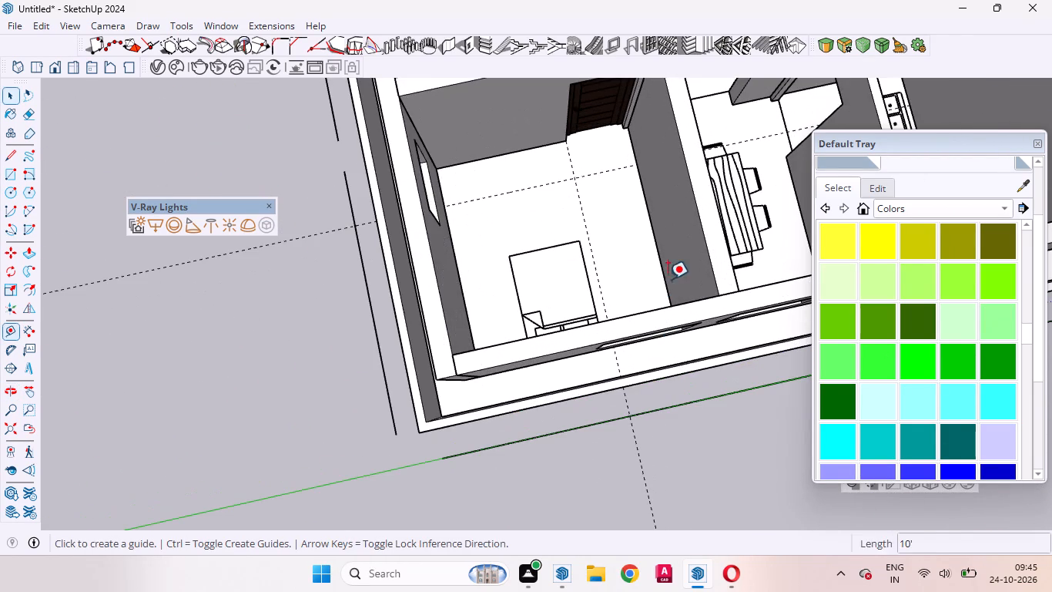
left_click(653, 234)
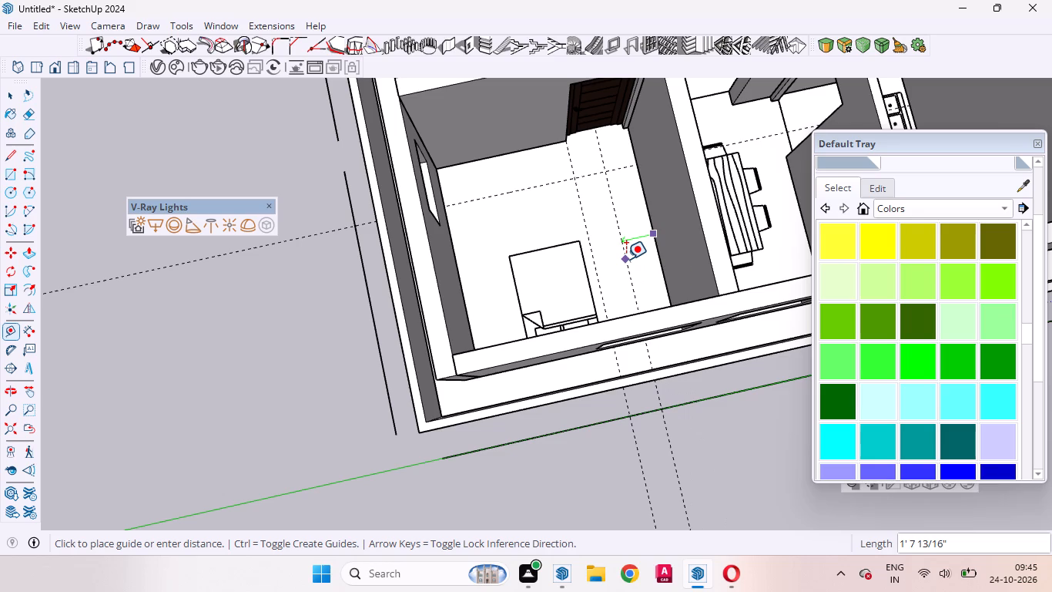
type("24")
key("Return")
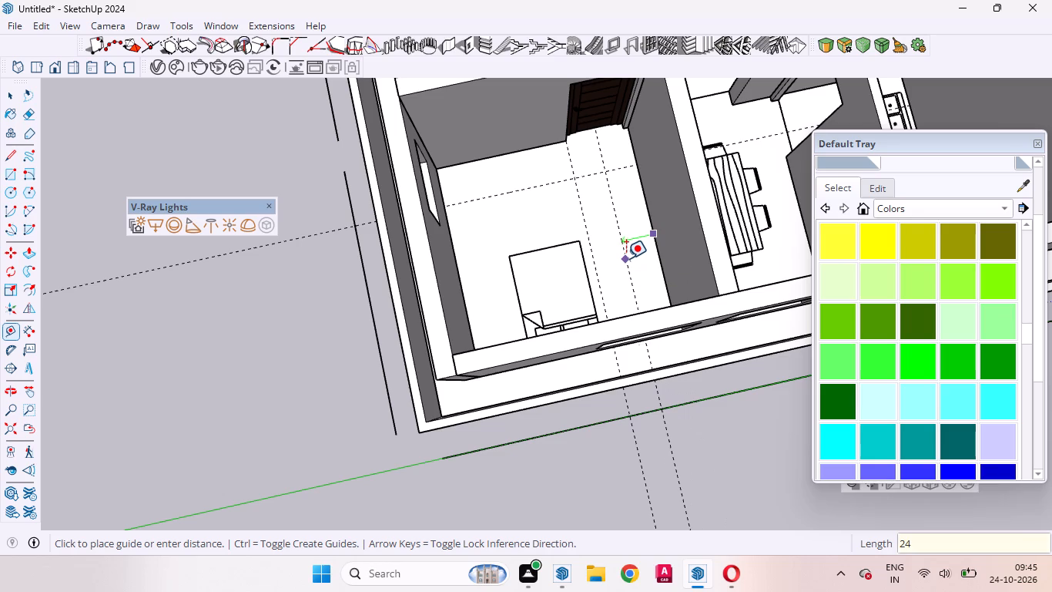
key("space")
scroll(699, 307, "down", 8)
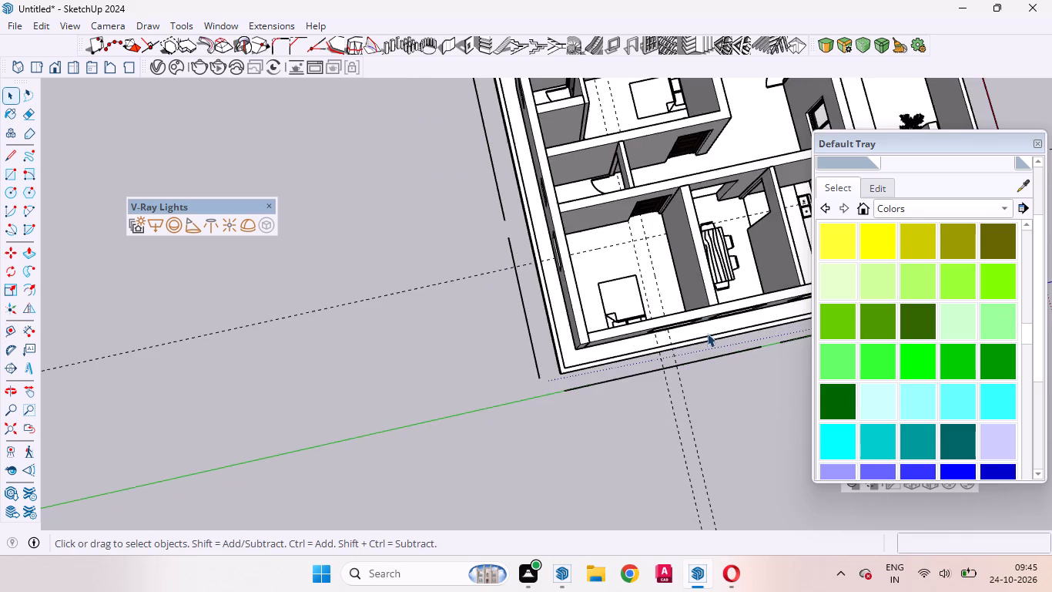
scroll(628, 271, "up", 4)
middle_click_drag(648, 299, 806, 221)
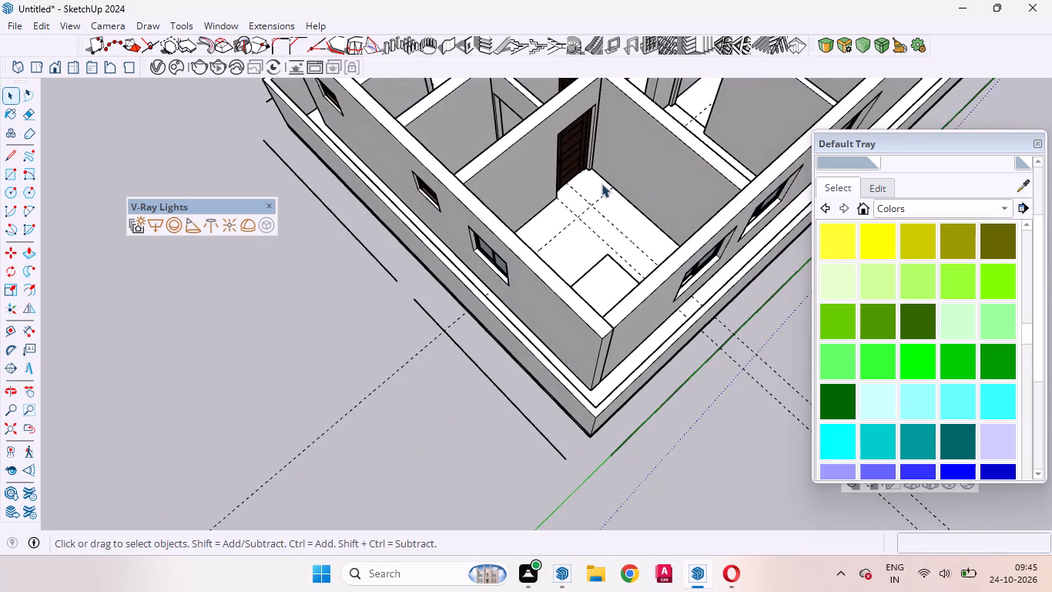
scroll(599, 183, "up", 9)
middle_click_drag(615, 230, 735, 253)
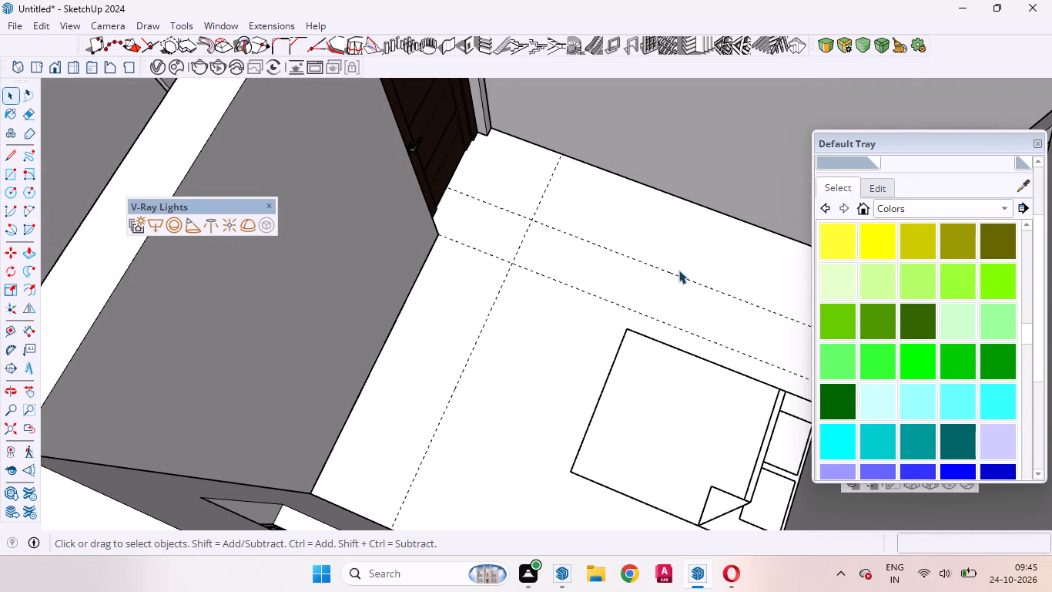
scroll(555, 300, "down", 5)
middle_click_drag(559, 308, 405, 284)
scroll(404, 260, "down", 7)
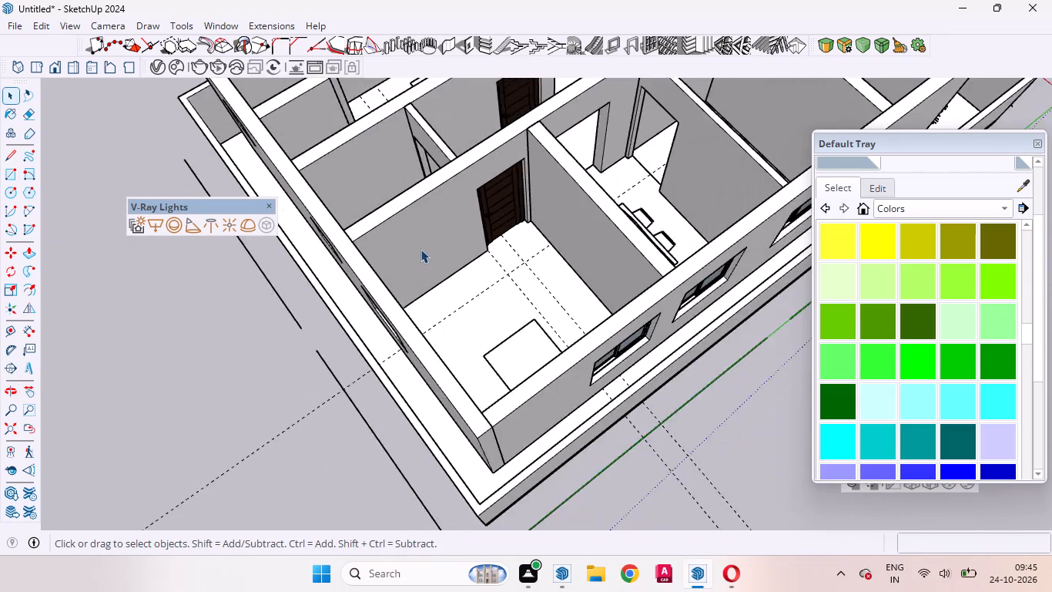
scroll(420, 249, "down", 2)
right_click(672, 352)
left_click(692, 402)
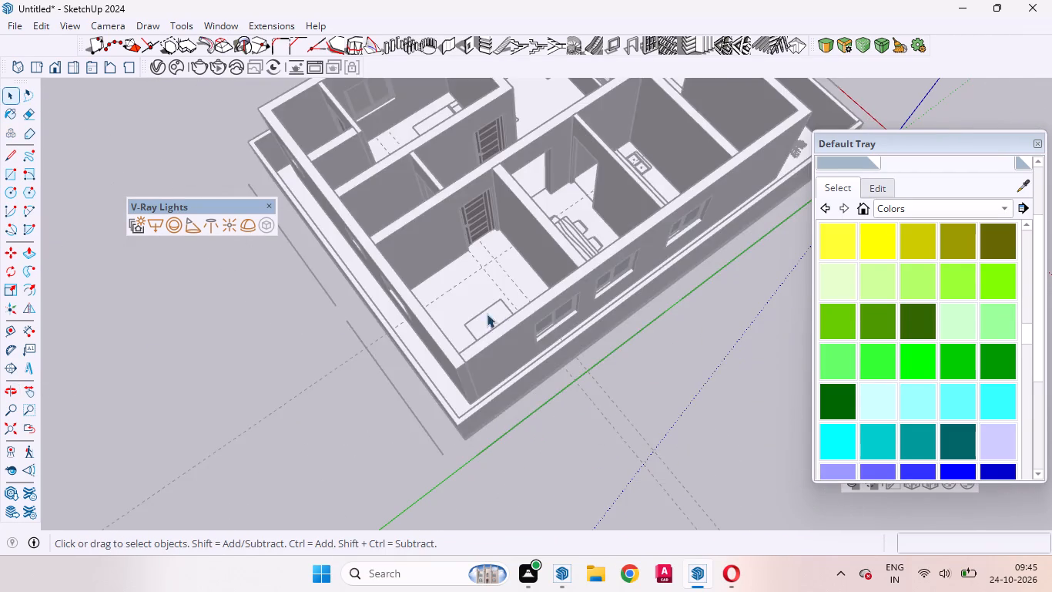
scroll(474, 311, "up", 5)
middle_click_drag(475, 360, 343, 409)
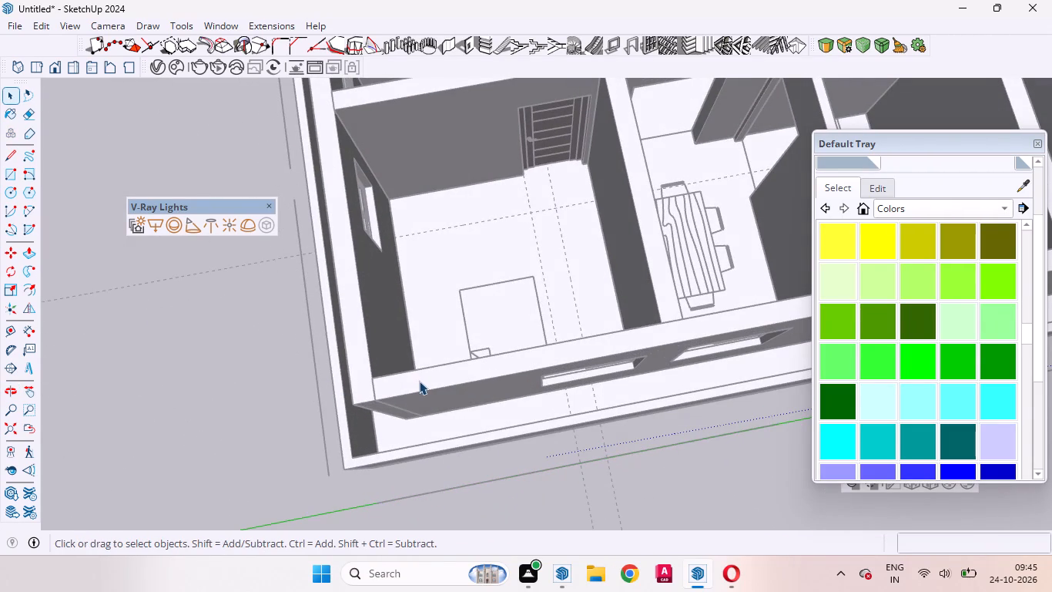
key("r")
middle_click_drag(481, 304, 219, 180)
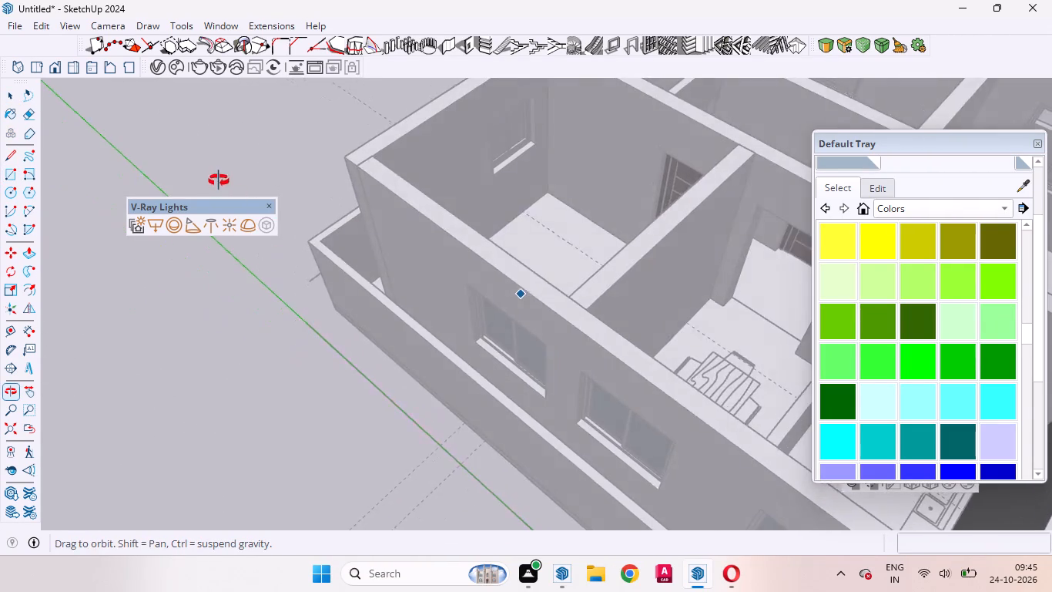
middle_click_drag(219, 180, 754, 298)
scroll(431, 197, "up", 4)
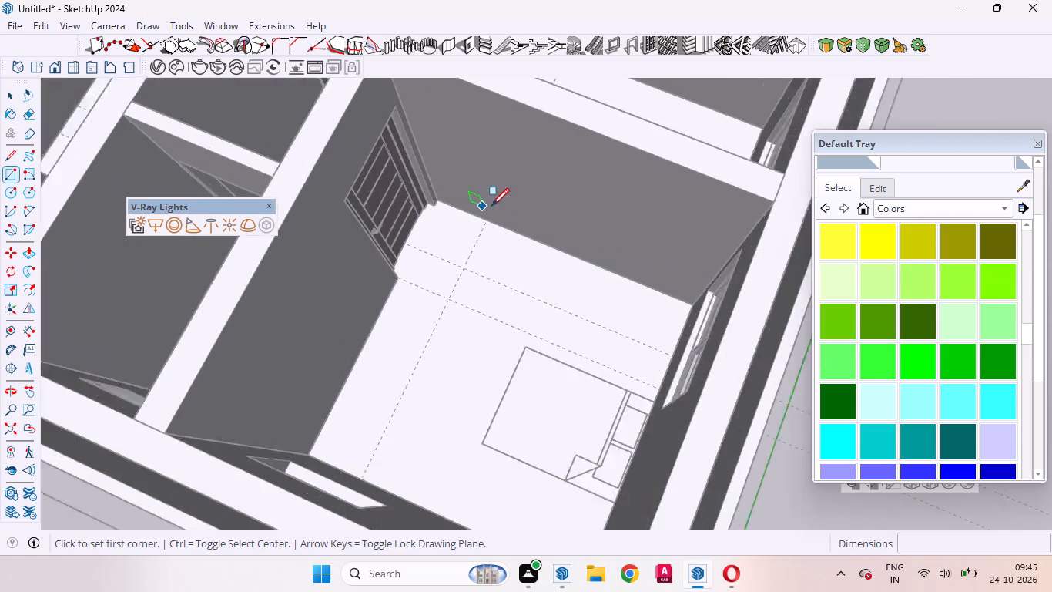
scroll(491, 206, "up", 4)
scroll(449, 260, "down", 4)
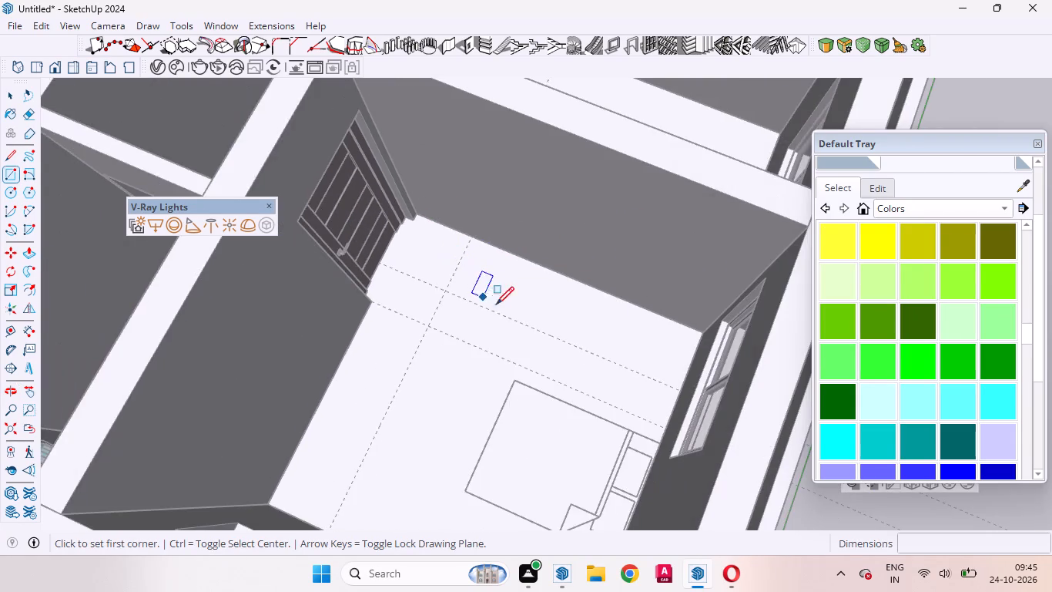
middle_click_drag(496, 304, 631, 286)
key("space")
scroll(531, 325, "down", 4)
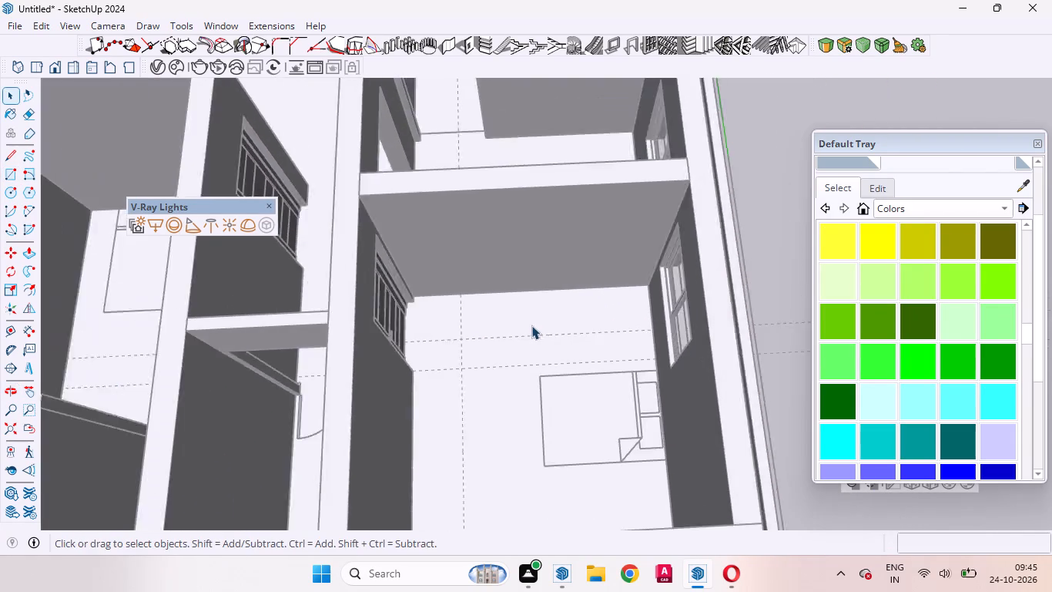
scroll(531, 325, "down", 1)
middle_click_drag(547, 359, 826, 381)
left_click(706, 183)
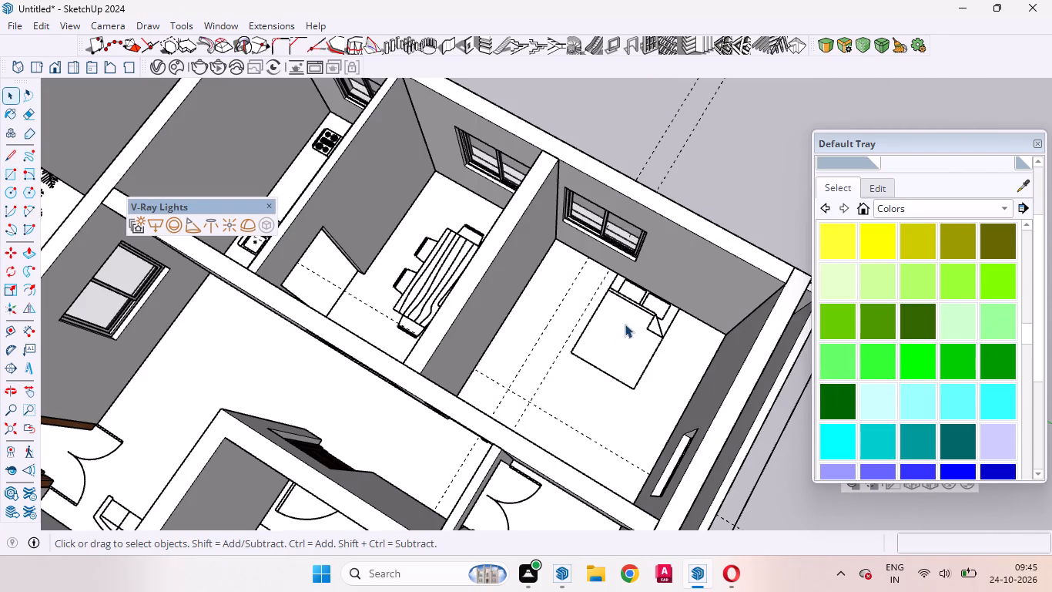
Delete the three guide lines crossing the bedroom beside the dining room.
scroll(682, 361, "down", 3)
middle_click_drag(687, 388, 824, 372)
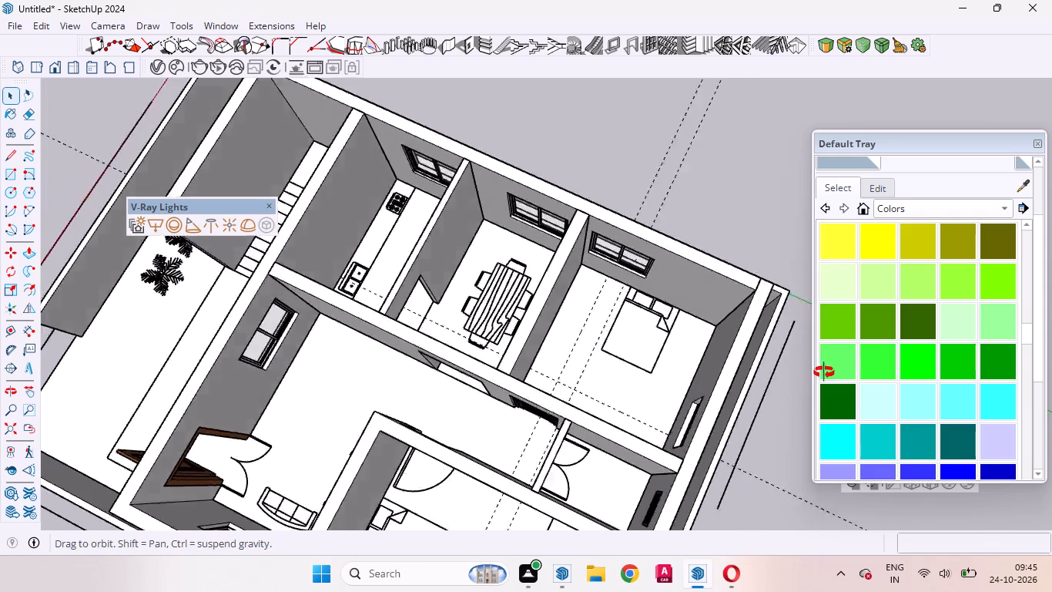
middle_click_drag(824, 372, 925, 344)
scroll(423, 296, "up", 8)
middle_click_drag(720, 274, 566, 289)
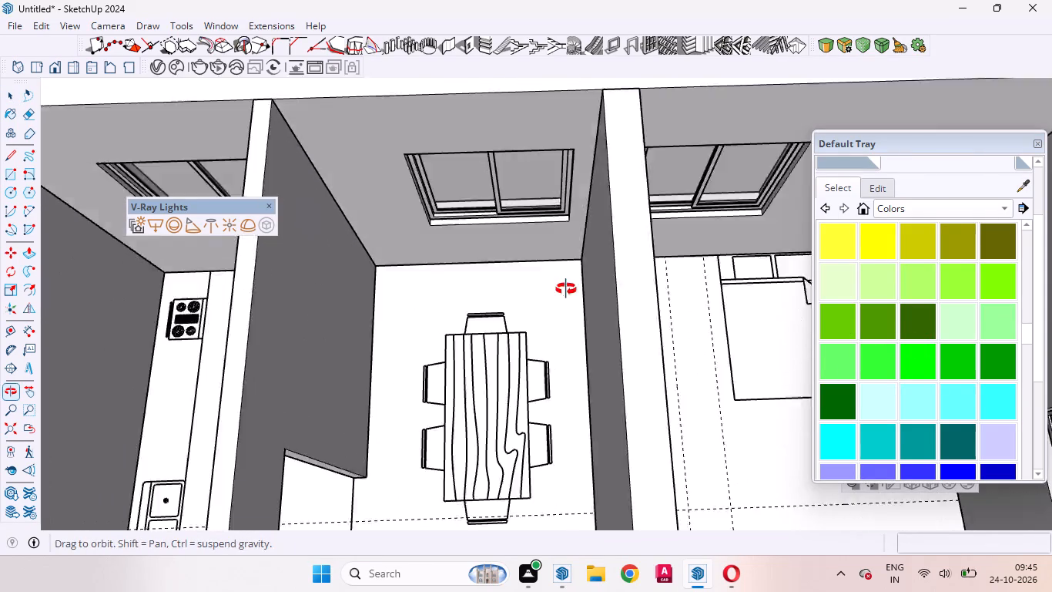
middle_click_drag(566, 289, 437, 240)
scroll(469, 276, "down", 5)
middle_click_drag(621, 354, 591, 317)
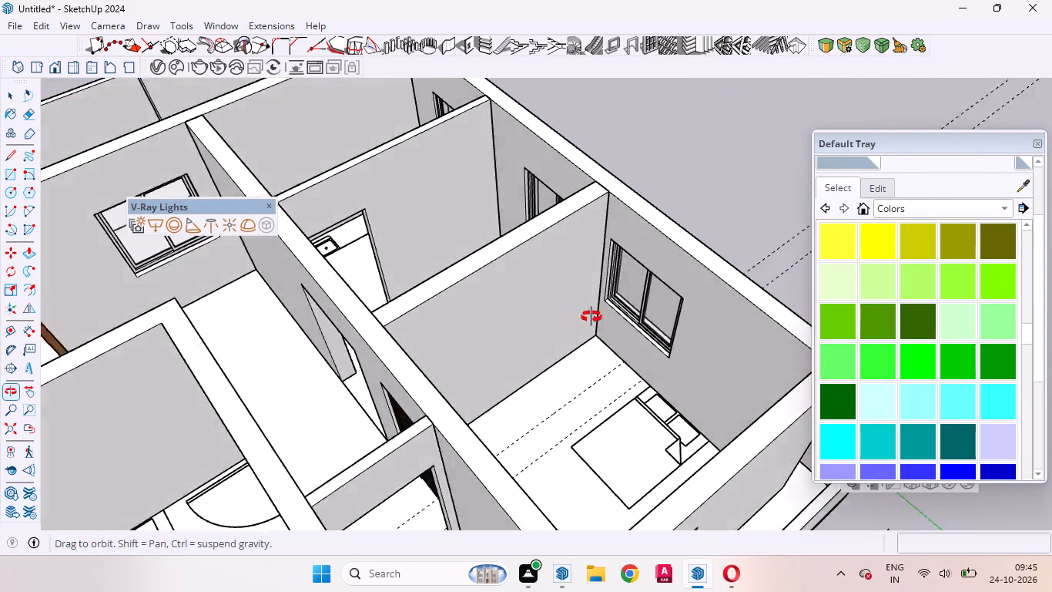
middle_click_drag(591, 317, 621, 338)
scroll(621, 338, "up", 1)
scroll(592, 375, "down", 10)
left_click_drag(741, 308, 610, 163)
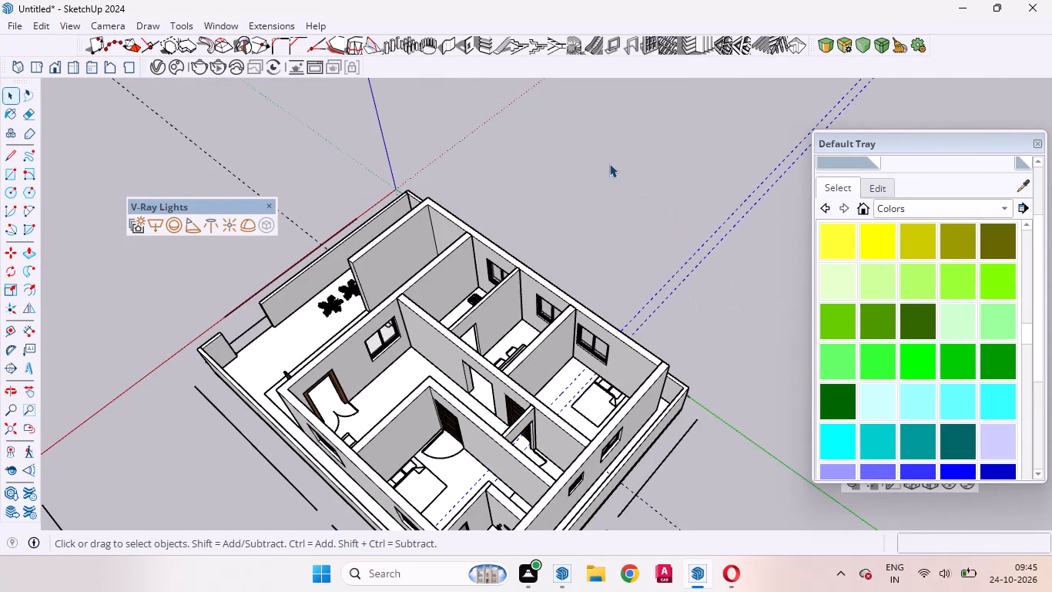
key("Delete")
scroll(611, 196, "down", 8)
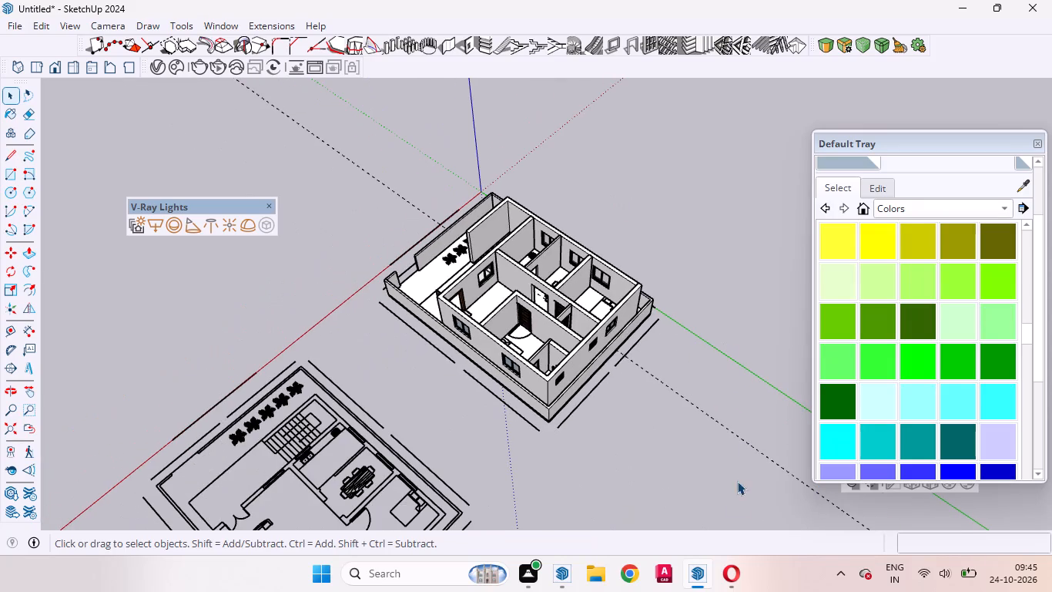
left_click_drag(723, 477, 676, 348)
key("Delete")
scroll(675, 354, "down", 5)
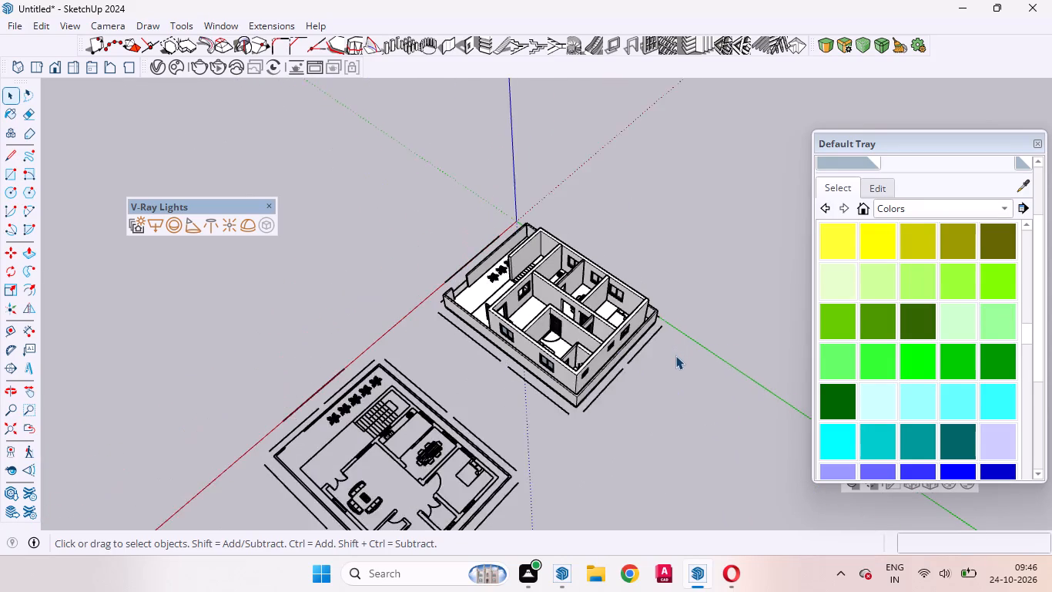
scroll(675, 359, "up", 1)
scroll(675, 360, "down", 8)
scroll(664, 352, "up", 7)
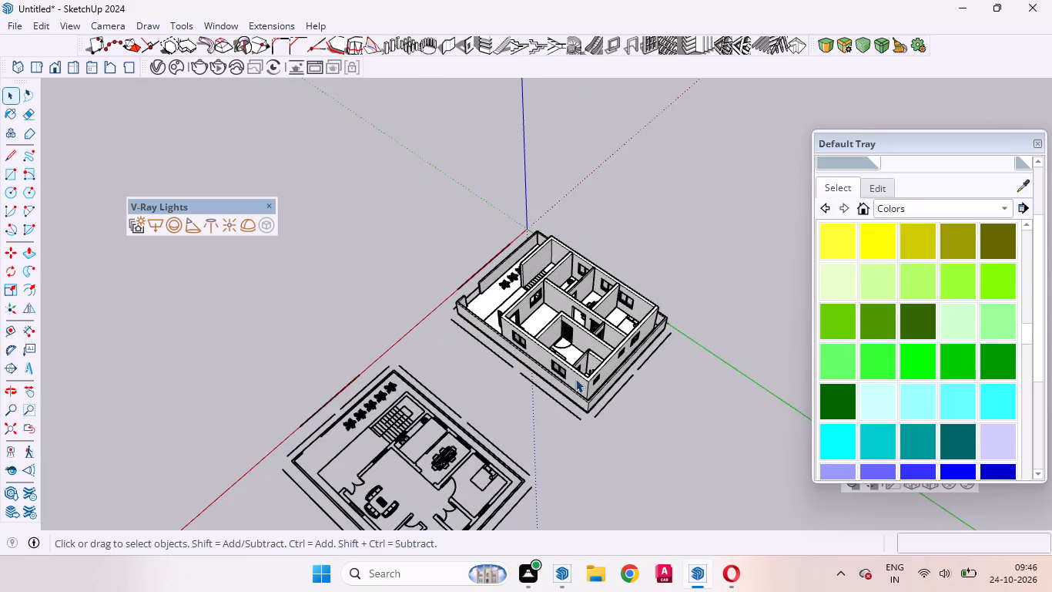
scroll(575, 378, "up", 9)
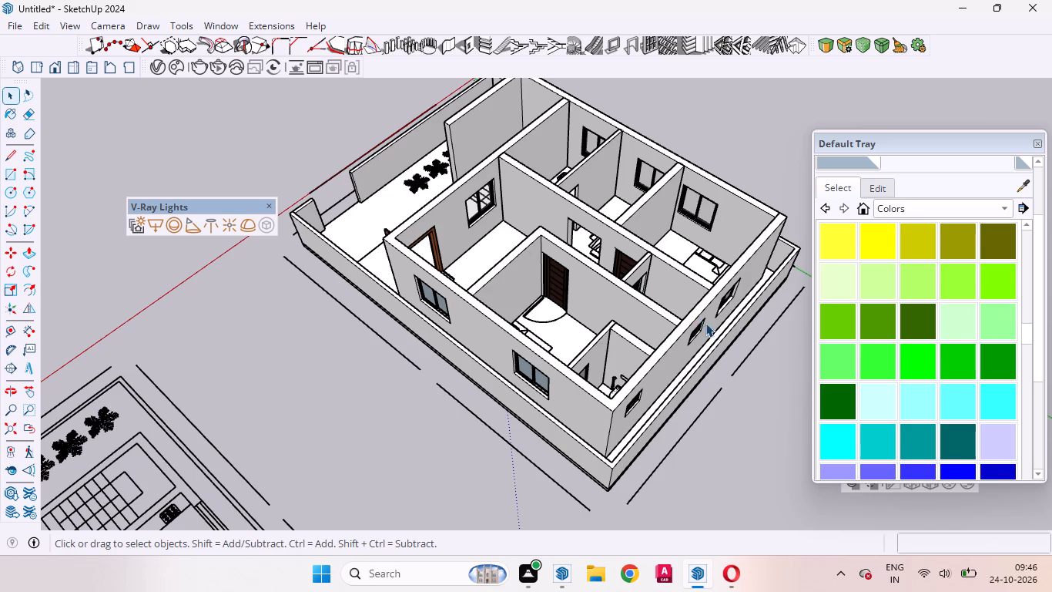
Examine the bedroom with the attached toilet and the overall room layout of the house from above.
scroll(691, 371, "up", 2)
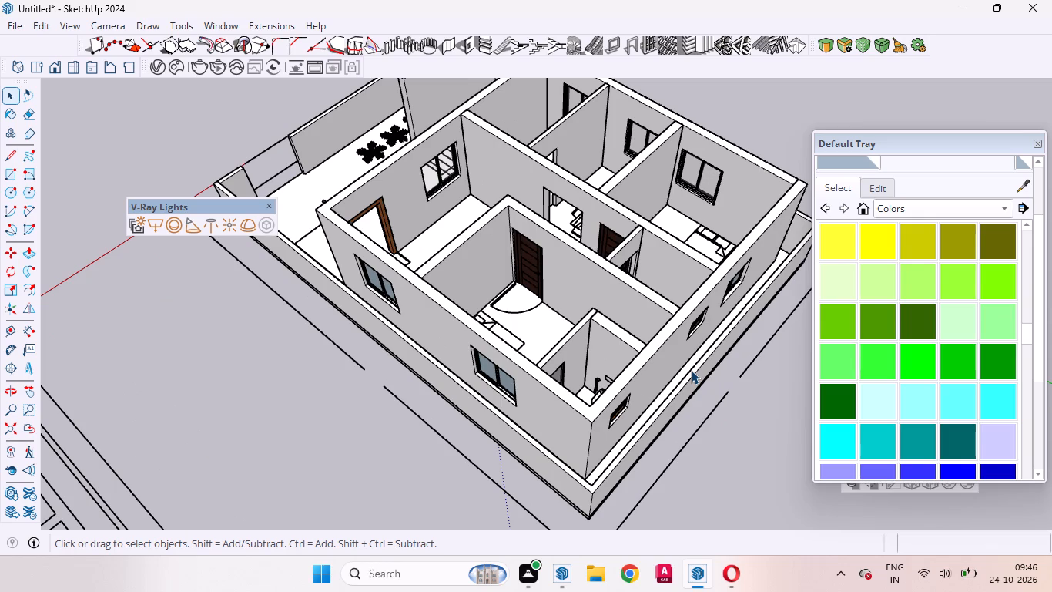
scroll(691, 370, "down", 1)
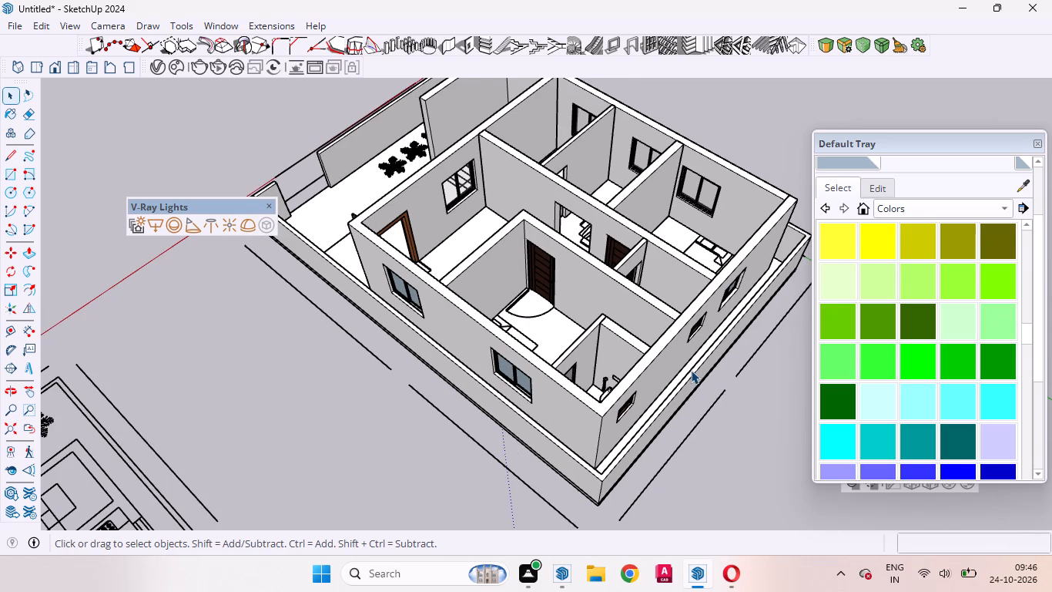
scroll(691, 370, "up", 1)
scroll(691, 370, "down", 1)
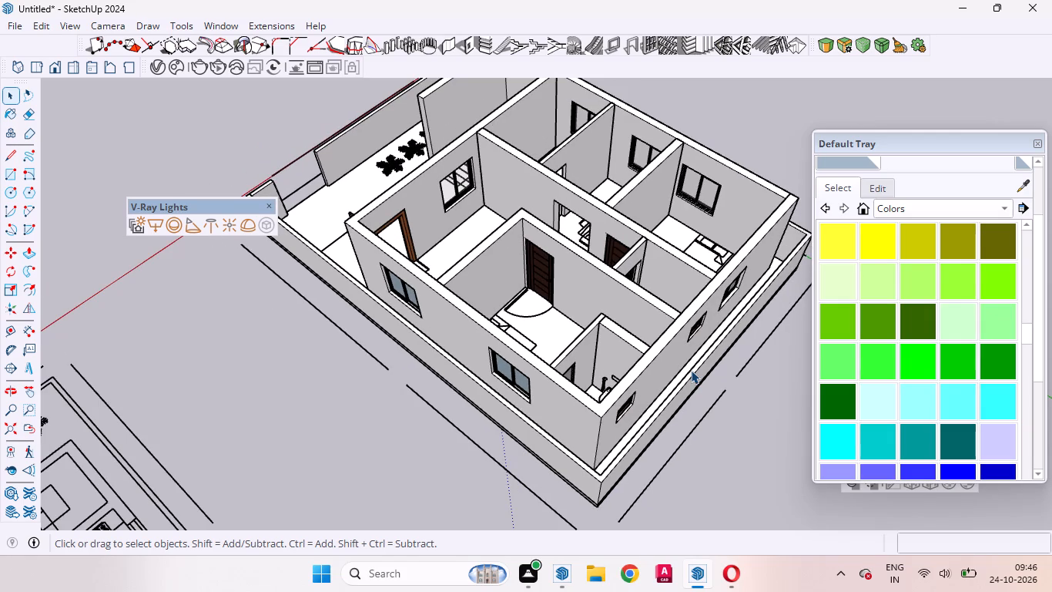
scroll(607, 367, "up", 9)
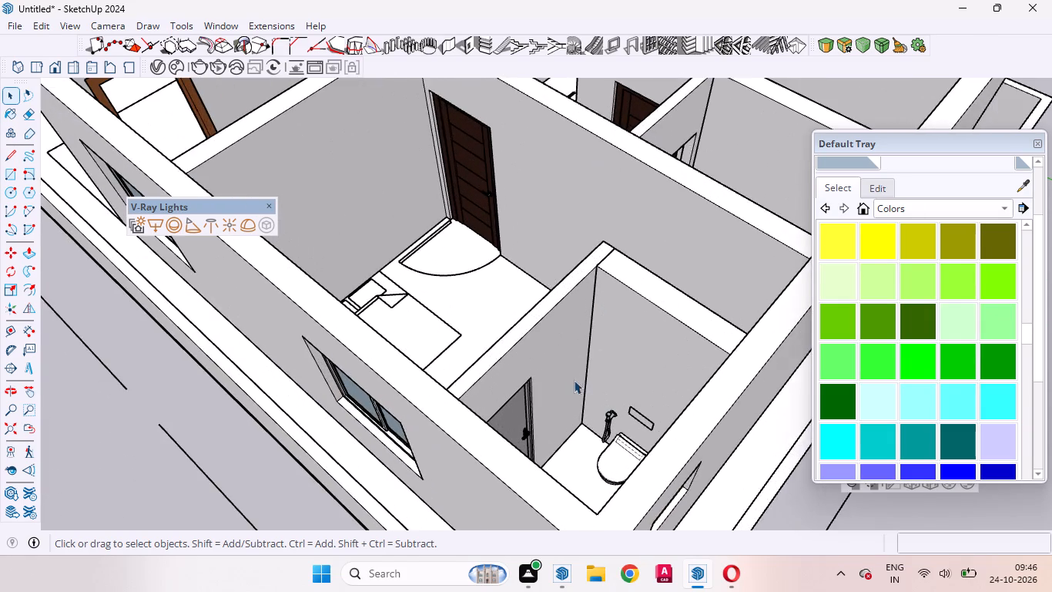
middle_click_drag(606, 394, 677, 400)
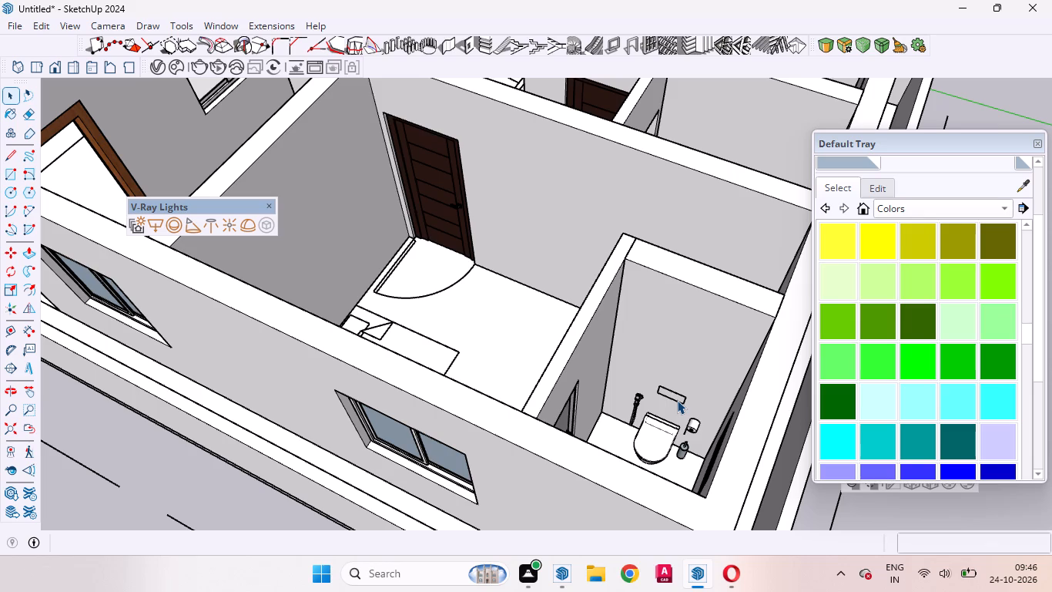
scroll(531, 395, "down", 3)
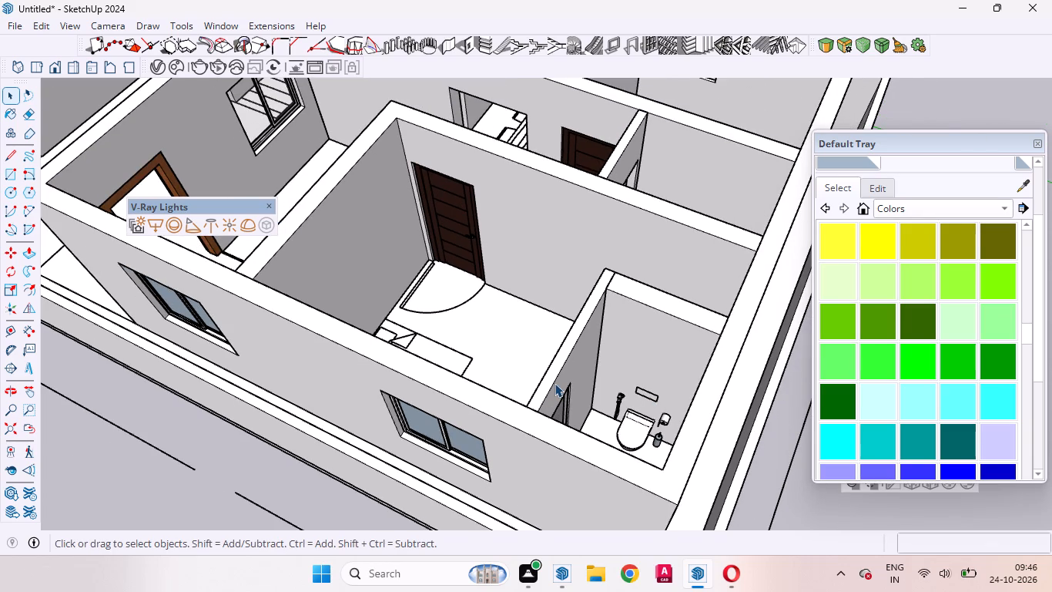
scroll(557, 387, "down", 4)
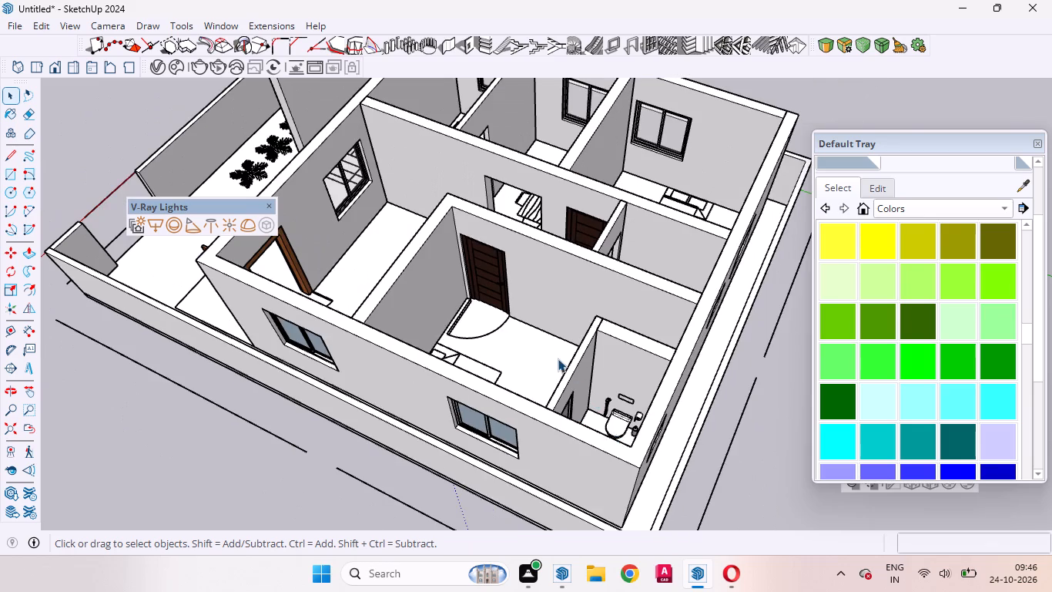
scroll(558, 358, "up", 4)
middle_click_drag(594, 454, 621, 509)
scroll(621, 500, "down", 4)
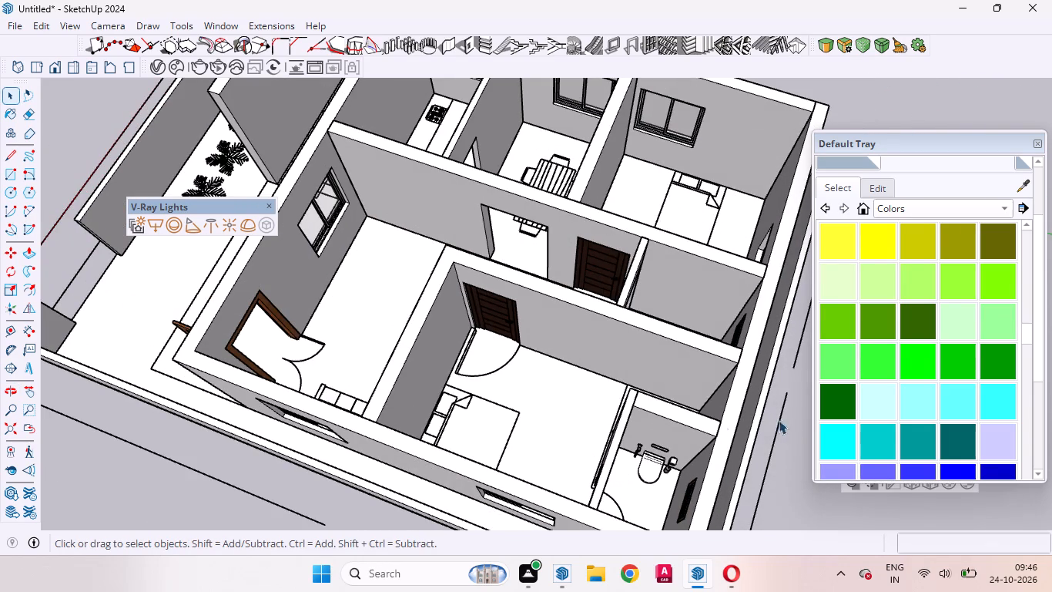
scroll(696, 432, "down", 4)
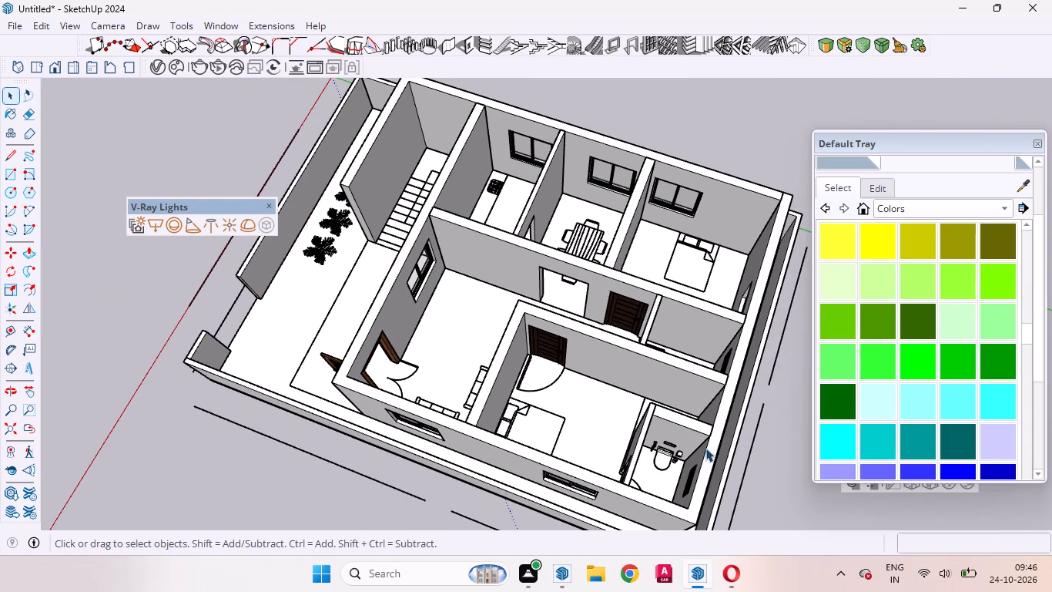
scroll(690, 368, "up", 2)
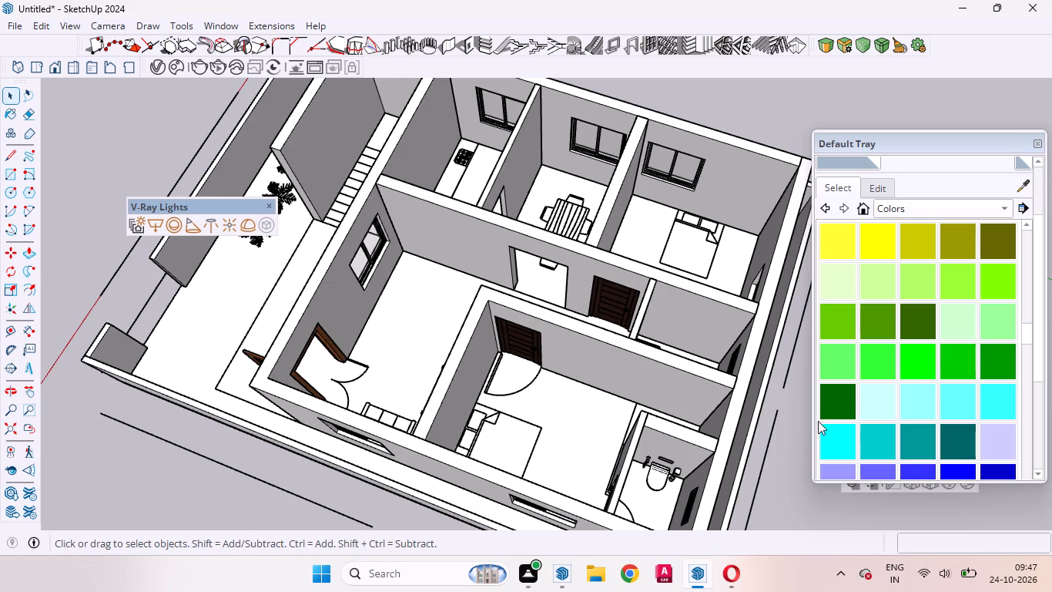
scroll(804, 427, "down", 3)
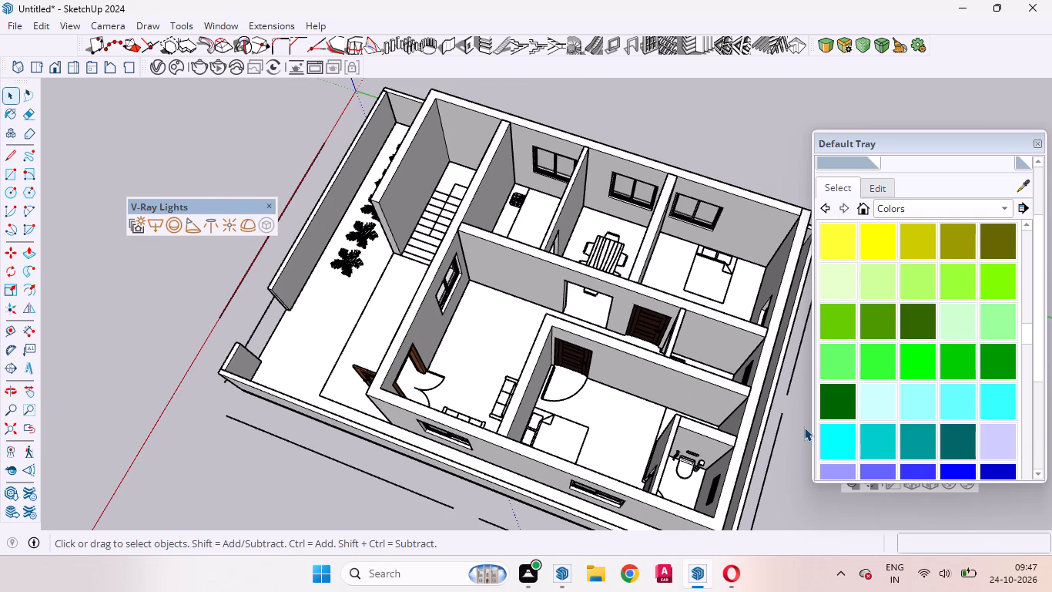
scroll(804, 427, "down", 2)
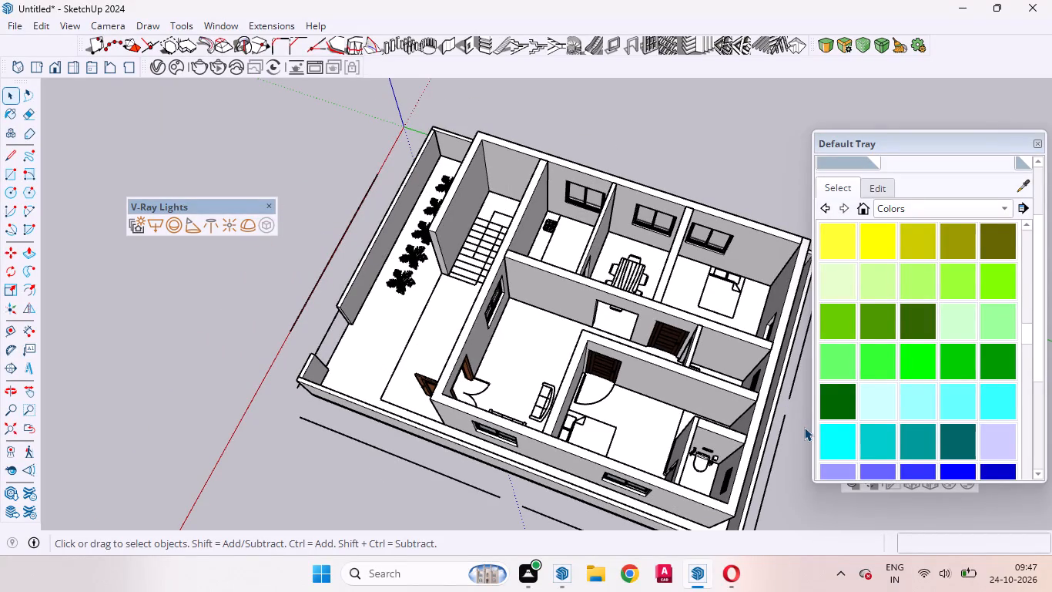
scroll(804, 427, "down", 2)
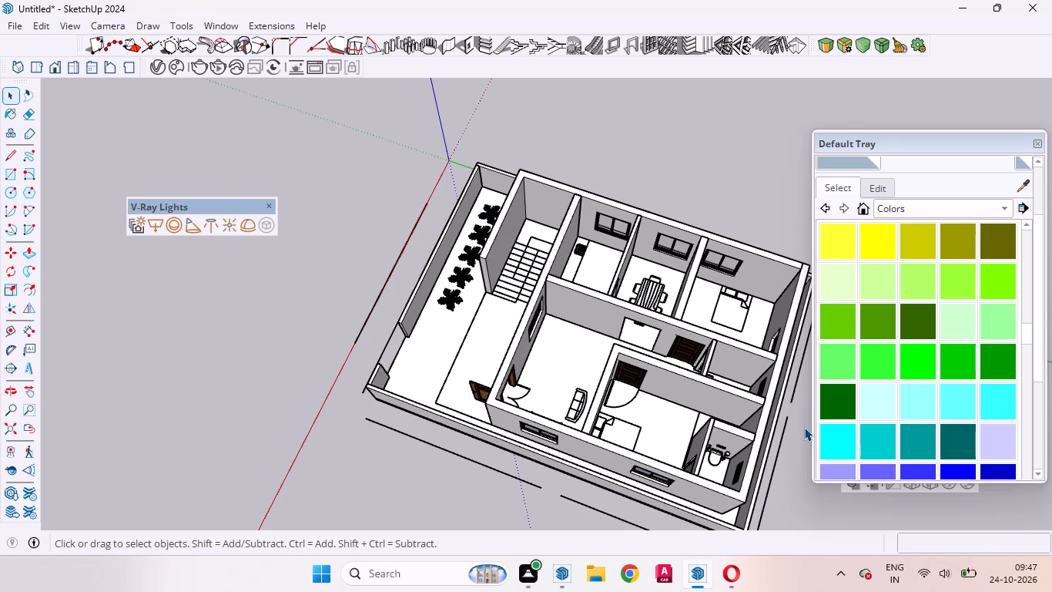
Examine the living room, kitchen and dining room, ending on a close view of the 2D dining table symbol.
scroll(572, 342, "up", 8)
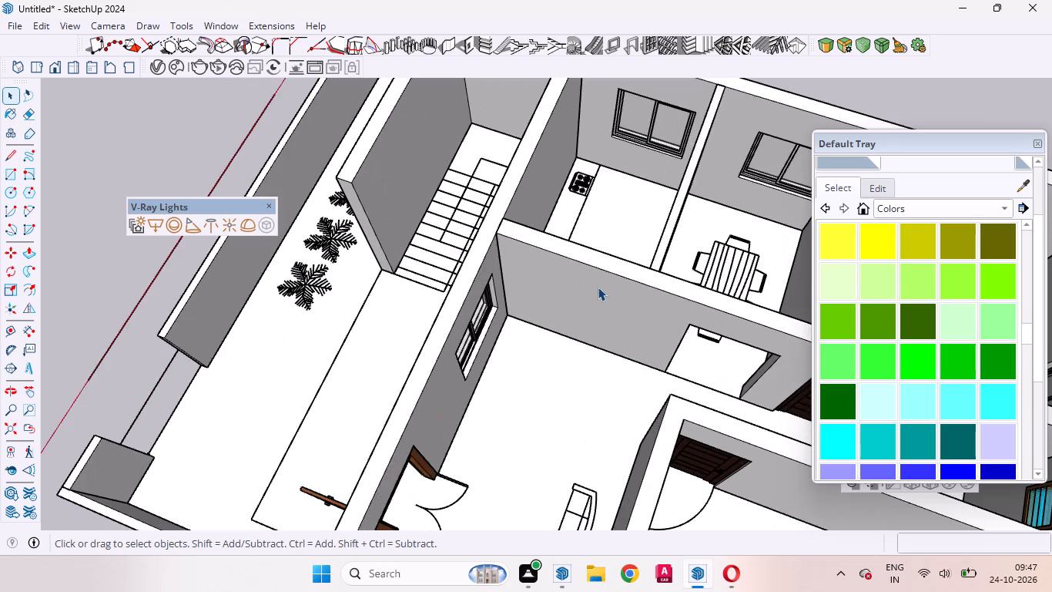
scroll(591, 290, "down", 4)
scroll(601, 312, "up", 4)
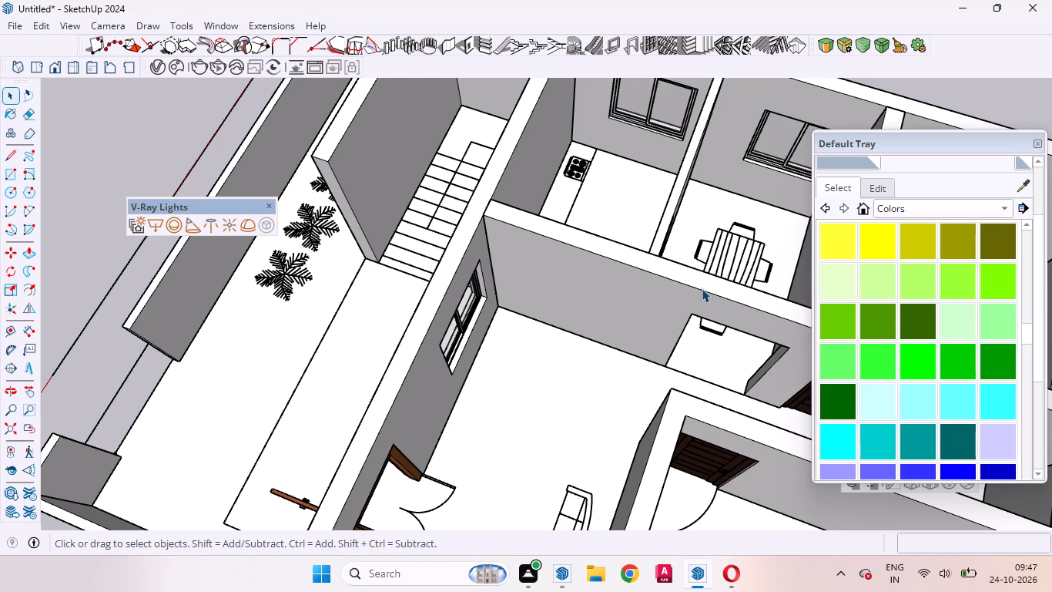
scroll(702, 288, "up", 4)
scroll(702, 288, "down", 3)
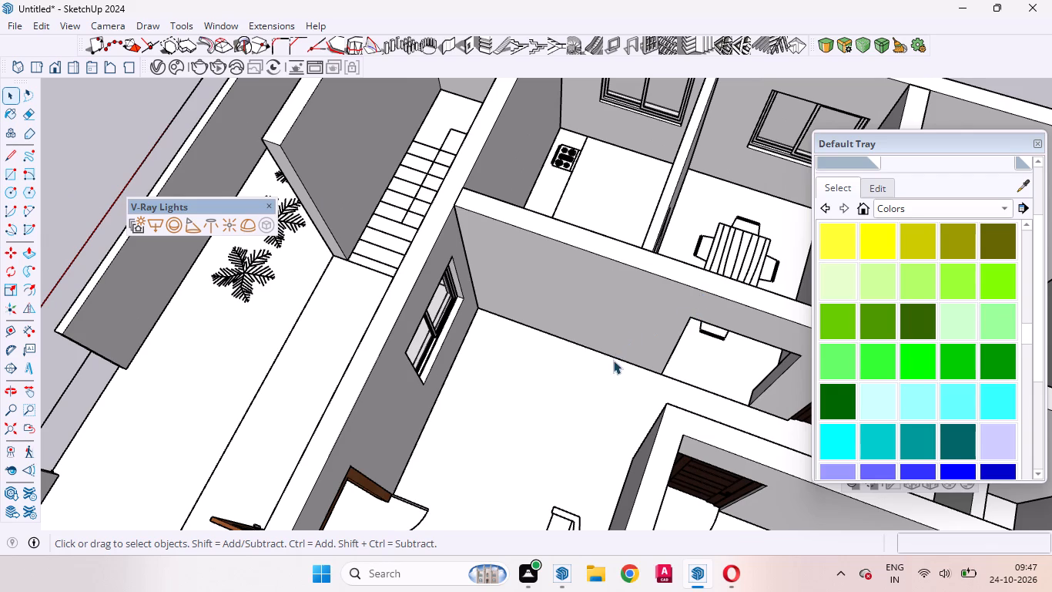
scroll(503, 362, "down", 5)
scroll(425, 314, "down", 2)
middle_click_drag(491, 355, 588, 339)
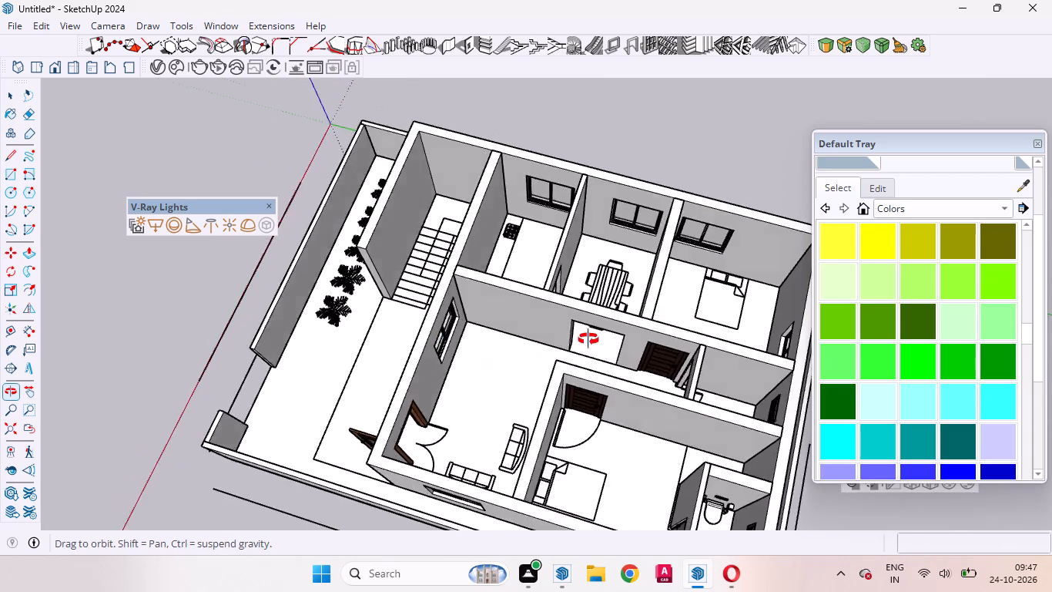
middle_click_drag(588, 339, 762, 250)
scroll(628, 244, "up", 9)
scroll(527, 237, "up", 1)
middle_click_drag(528, 247, 638, 296)
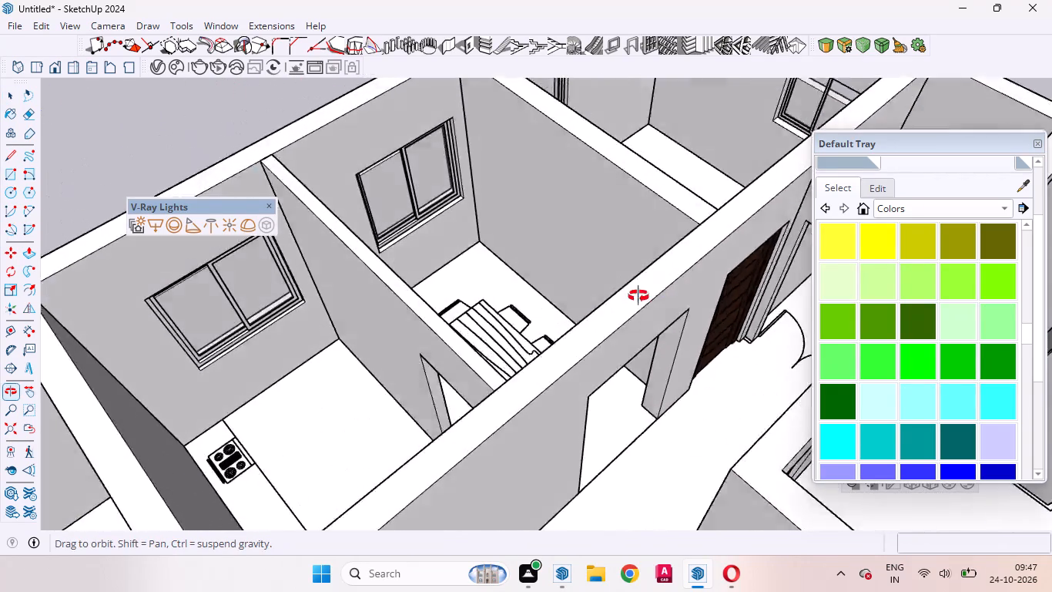
middle_click_drag(638, 296, 791, 422)
scroll(593, 368, "down", 6)
scroll(541, 344, "up", 10)
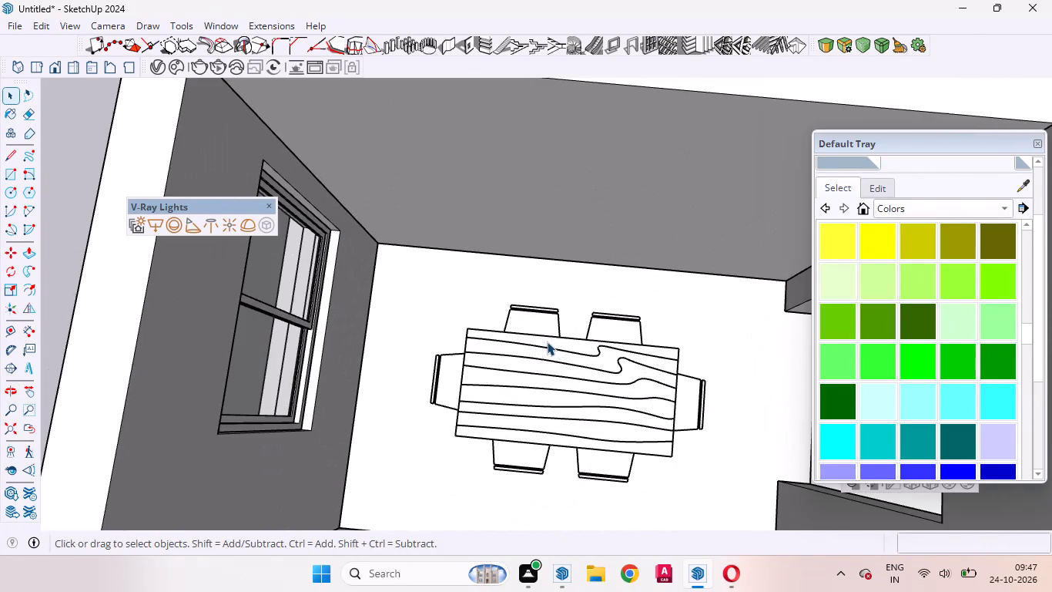
Search the 3D Warehouse for "dining set" and browse the models for a suitable table and chairs.
left_click(227, 21)
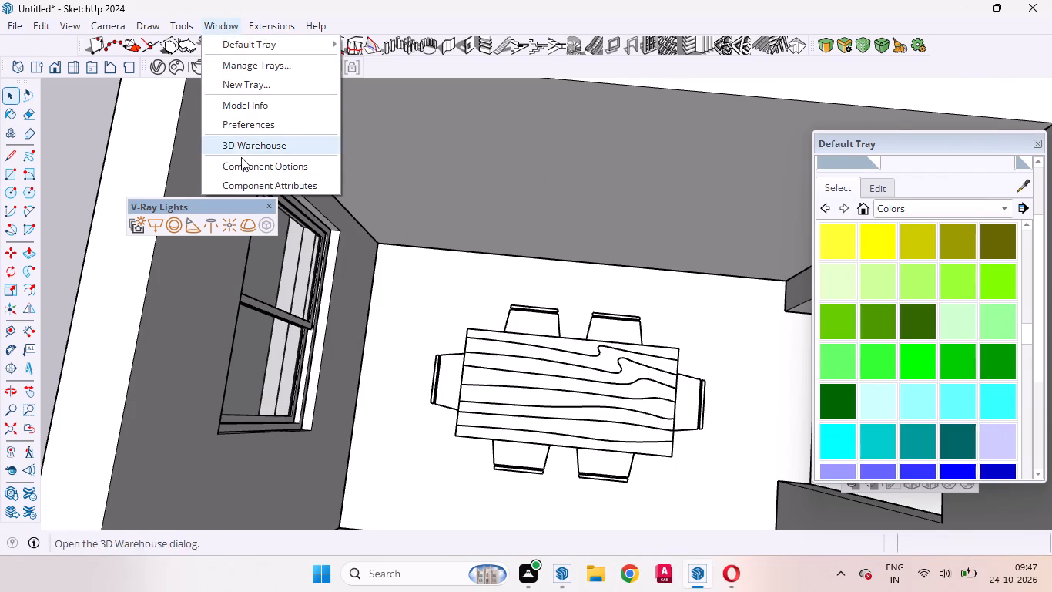
left_click(240, 146)
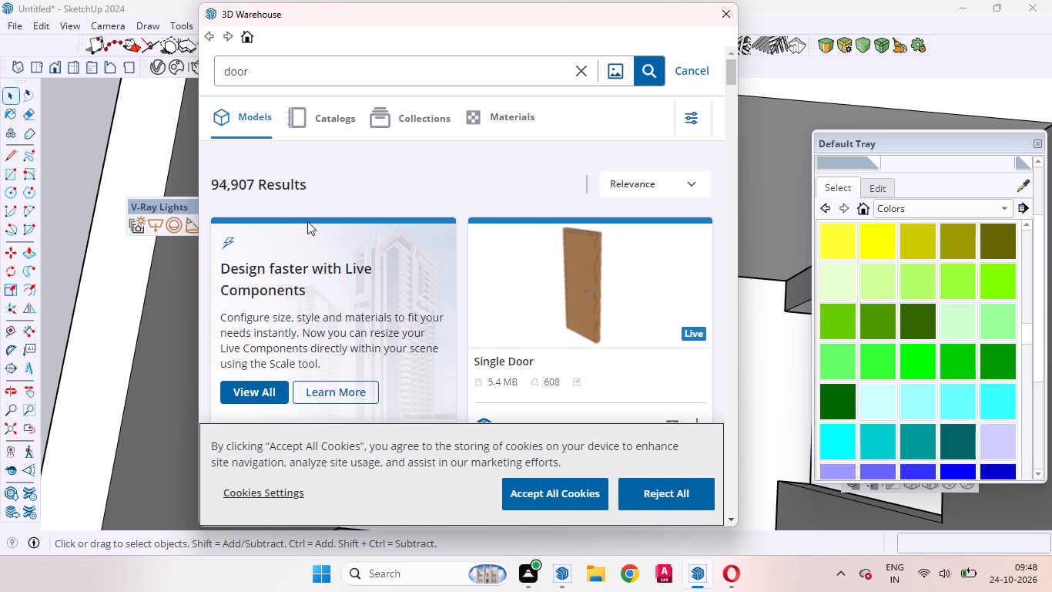
left_click(287, 66)
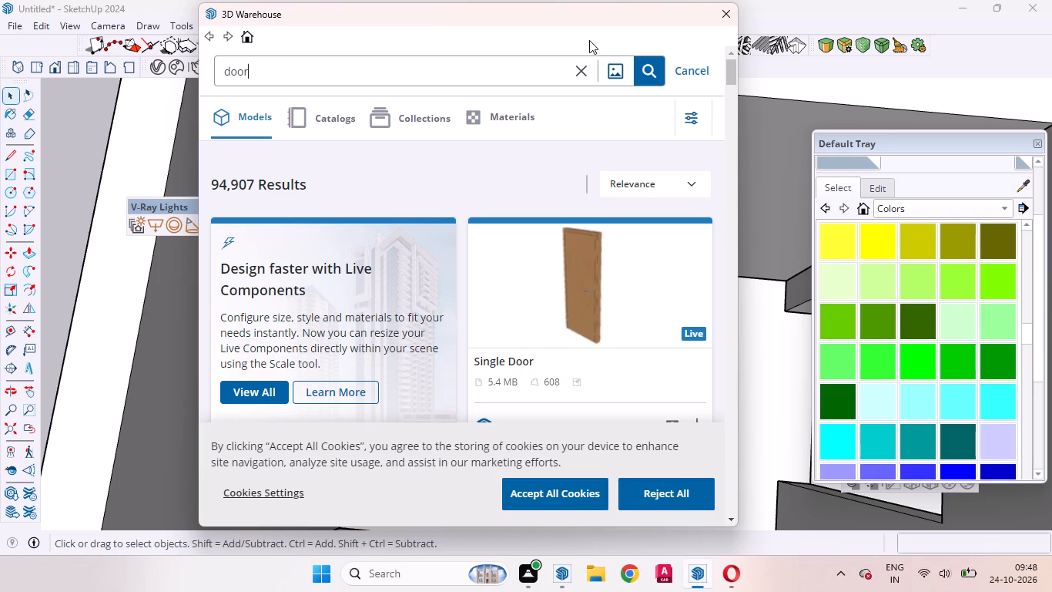
left_click_drag(297, 67, 264, 82)
left_click_drag(264, 82, 212, 84)
key("BackSpace")
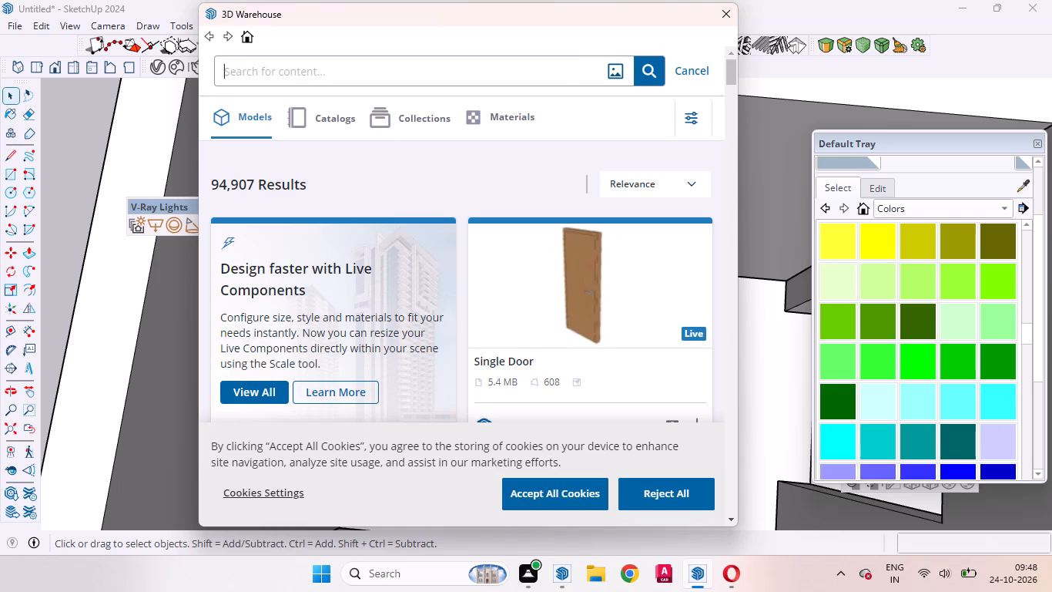
type("dining")
key("space")
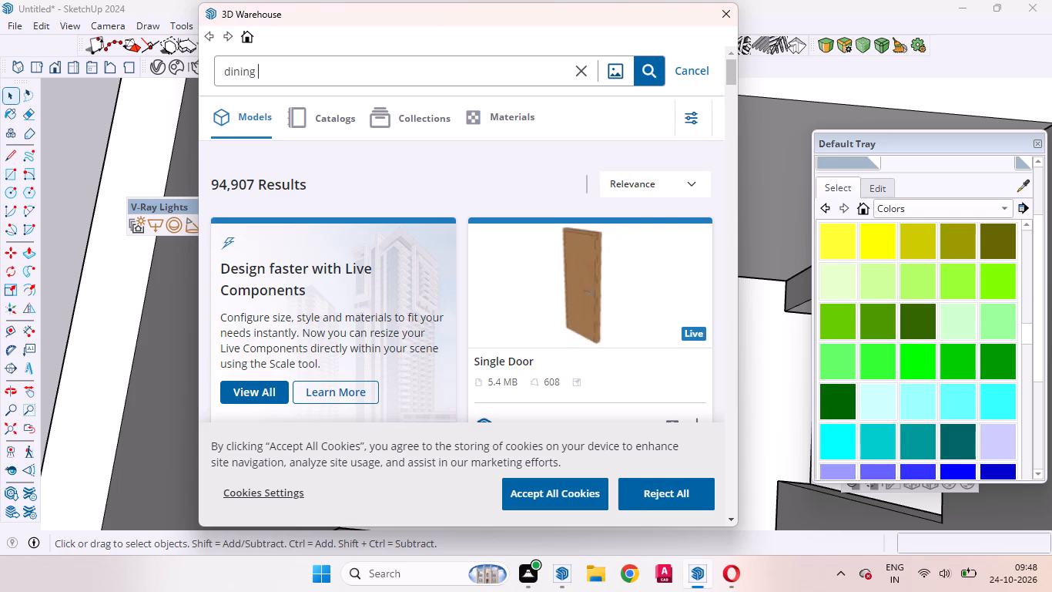
type("set")
key("Return")
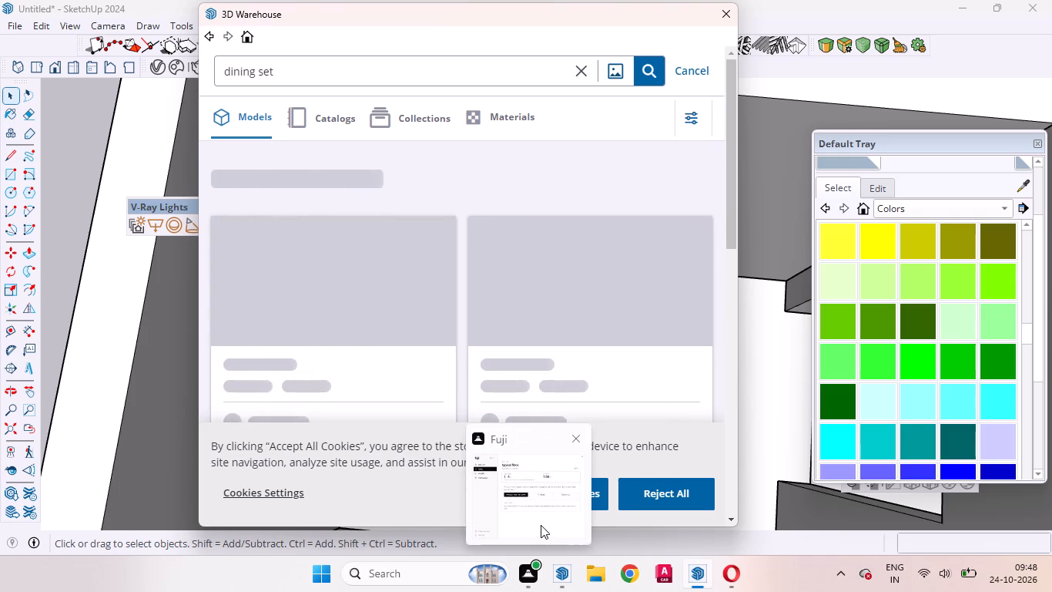
scroll(589, 173, "down", 1)
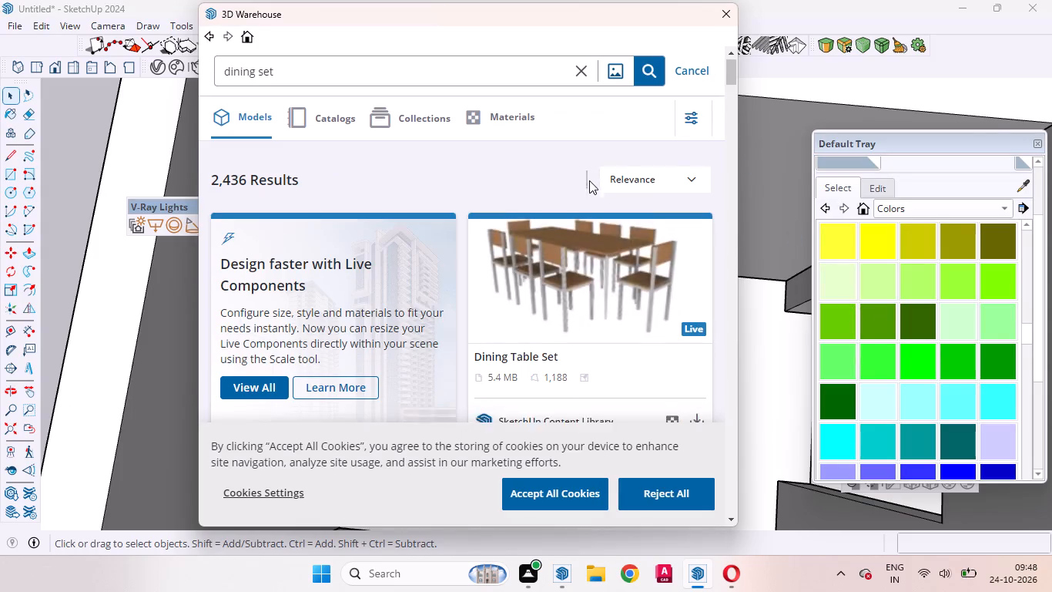
scroll(589, 180, "down", 7)
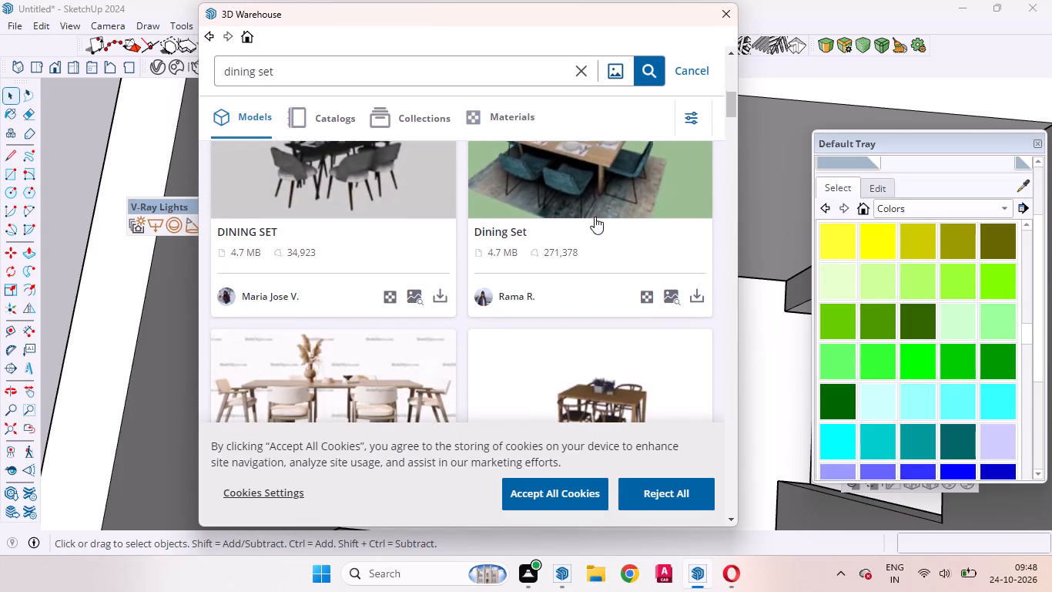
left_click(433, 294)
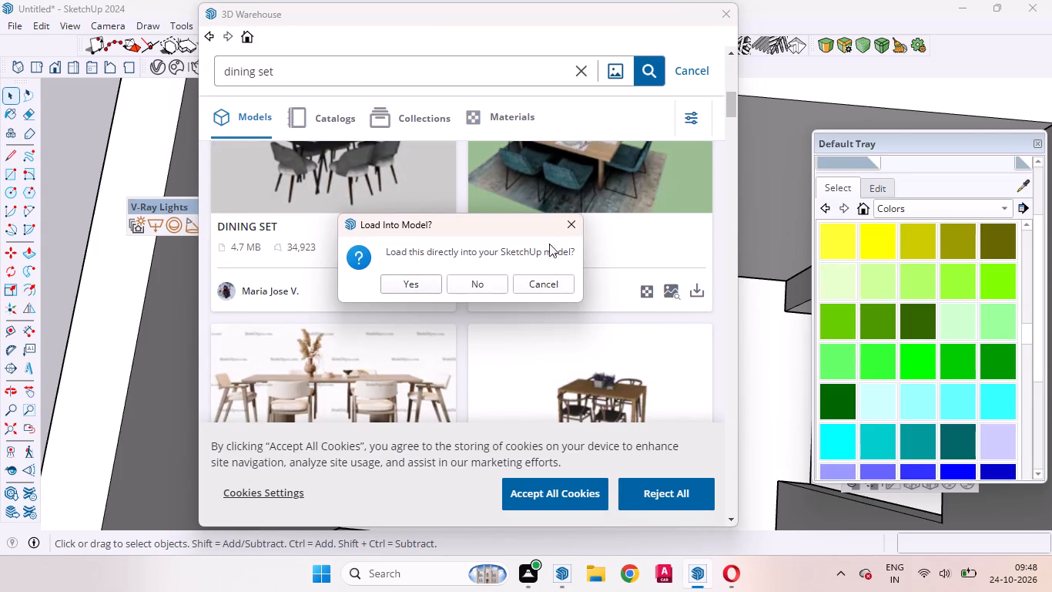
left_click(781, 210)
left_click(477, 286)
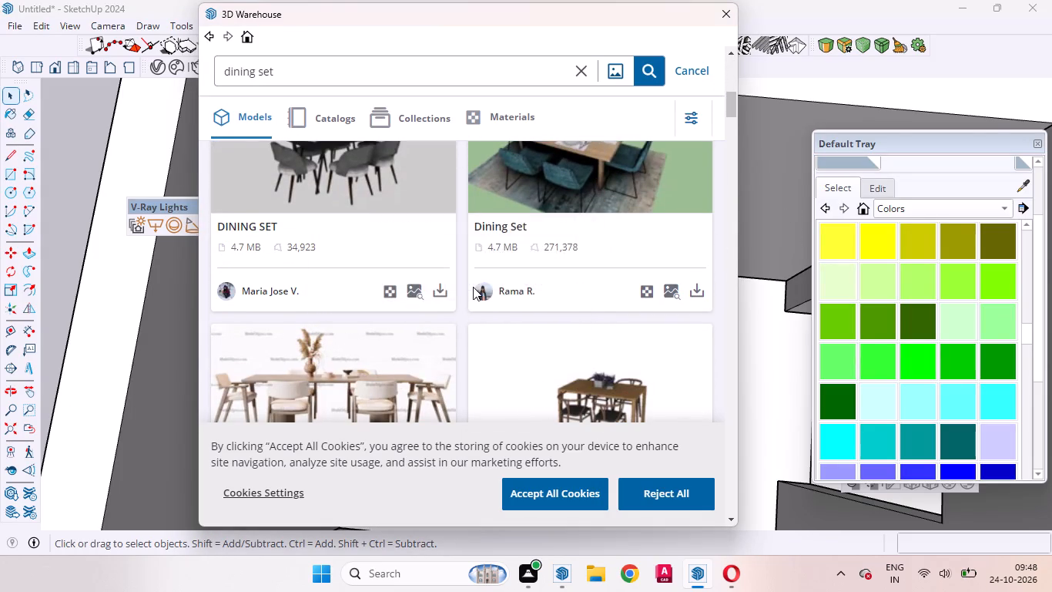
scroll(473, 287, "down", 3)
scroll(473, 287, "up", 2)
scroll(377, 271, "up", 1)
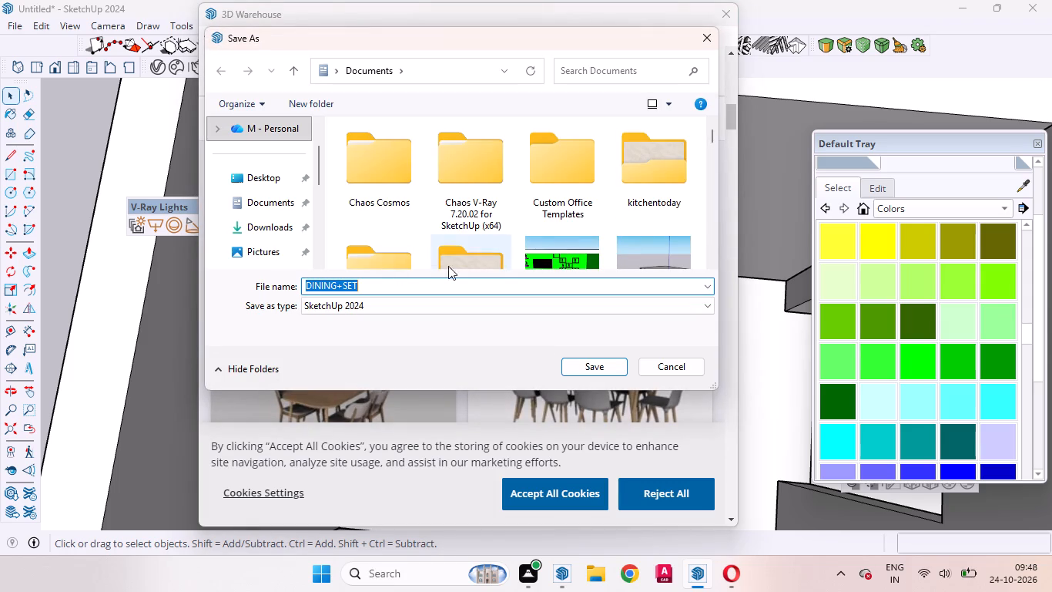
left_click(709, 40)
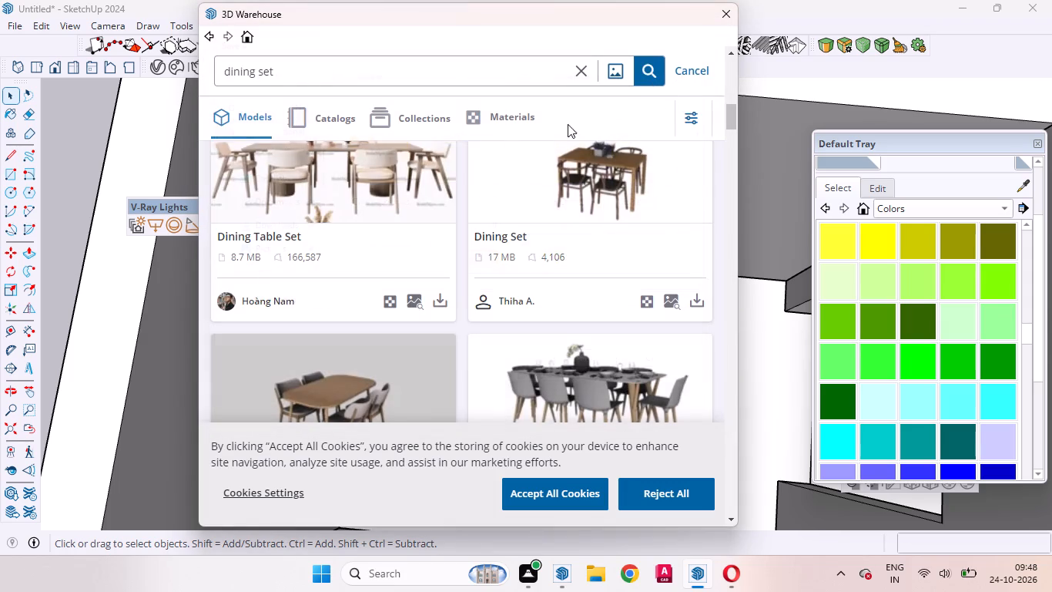
Load the 4.7 MB DINING SET with the black table and grey chairs directly into the house model.
scroll(464, 230, "down", 3)
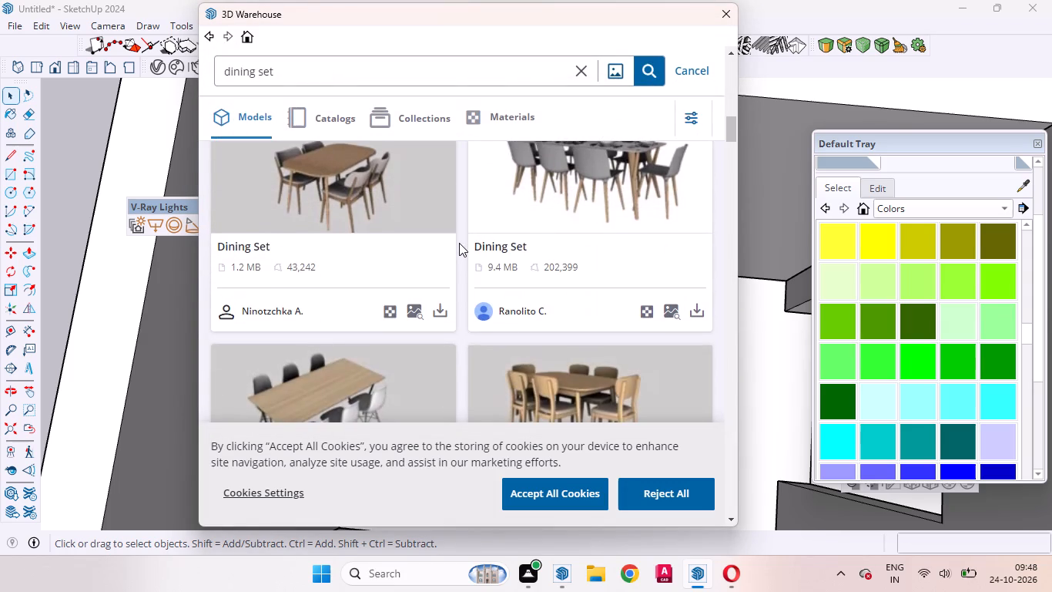
scroll(459, 243, "up", 8)
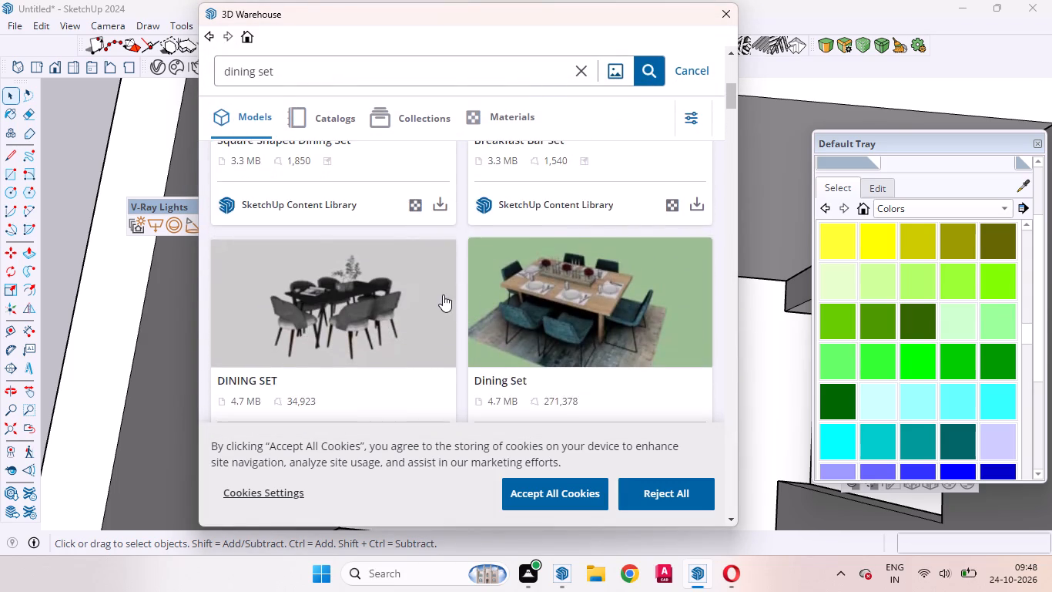
scroll(443, 294, "down", 2)
left_click(441, 293)
left_click(417, 282)
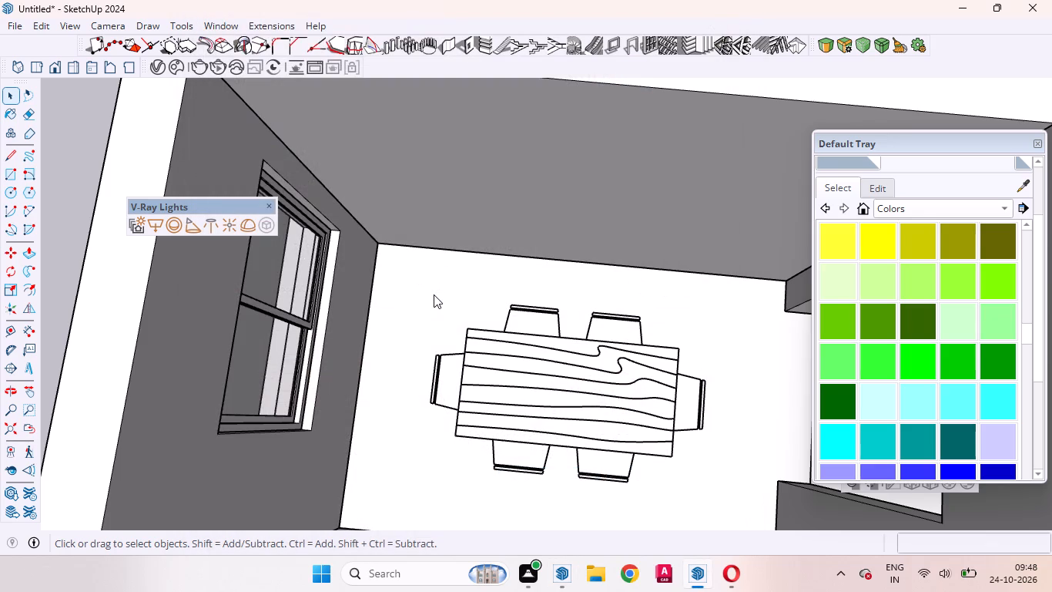
Place the loaded dining set in the house beside the wooden dining table symbol.
scroll(409, 387, "down", 3)
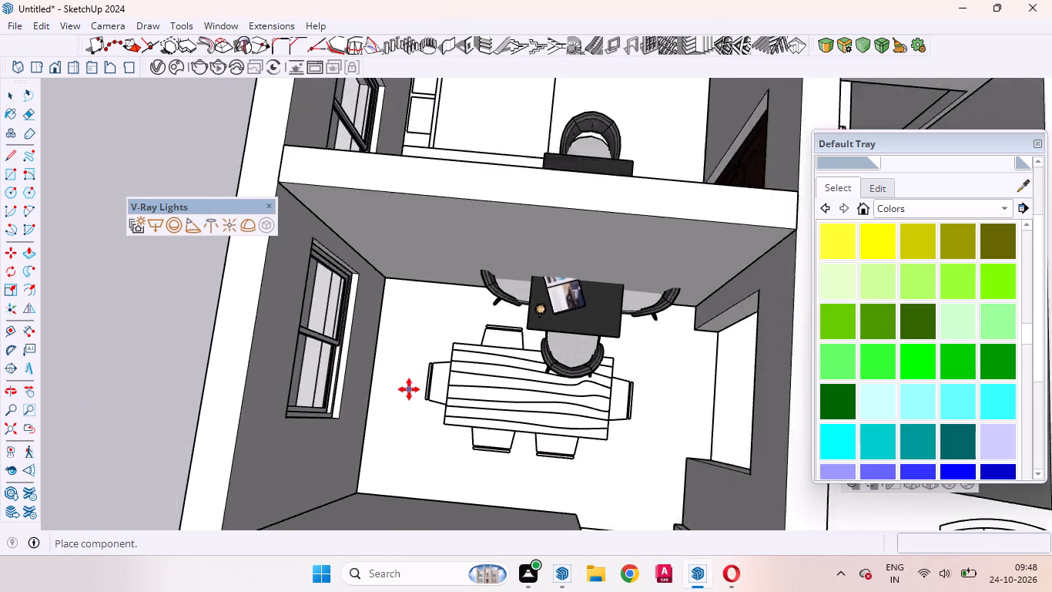
scroll(409, 389, "down", 14)
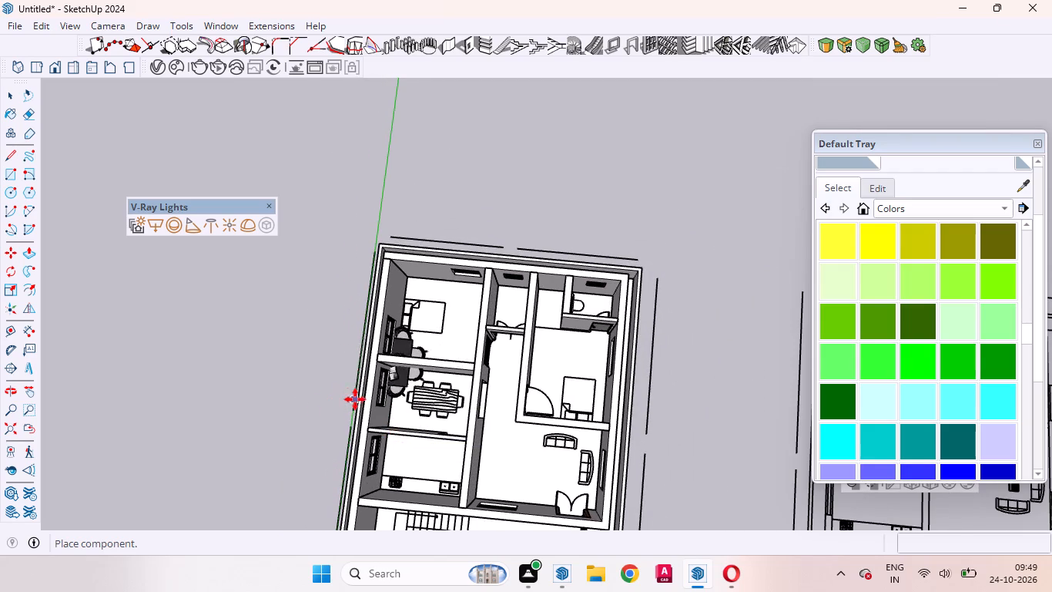
left_click(389, 387)
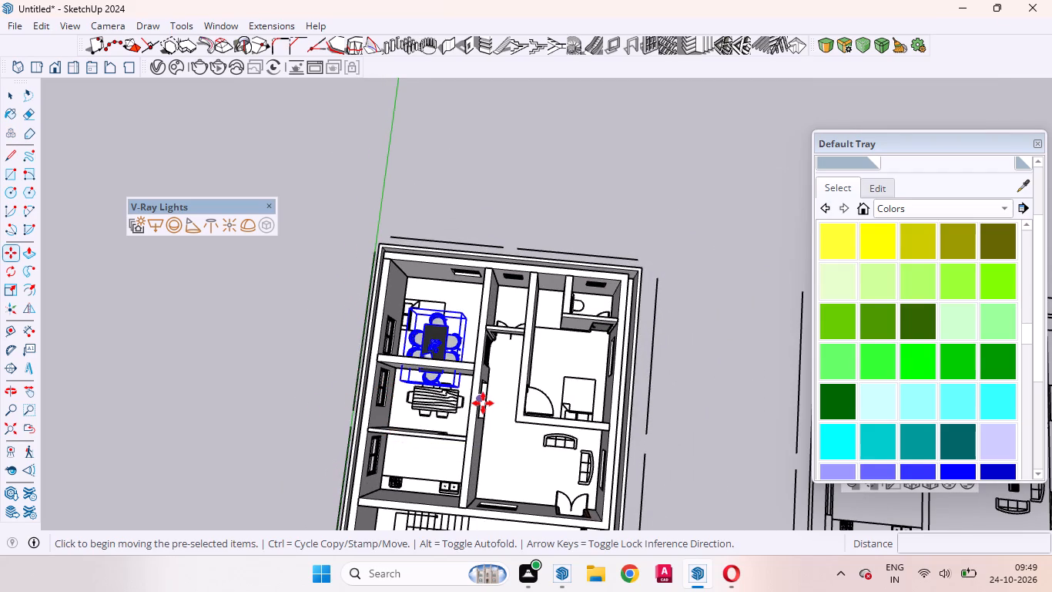
Rotate the dining set 90 degrees so its table runs the same way as the table symbol.
key("q")
left_click(570, 383)
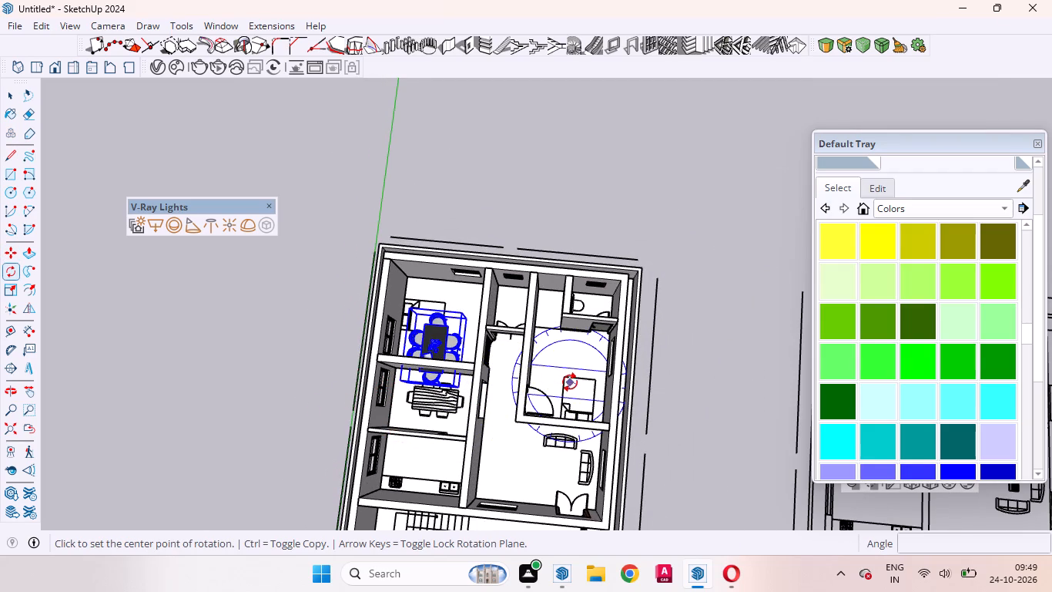
left_click(516, 373)
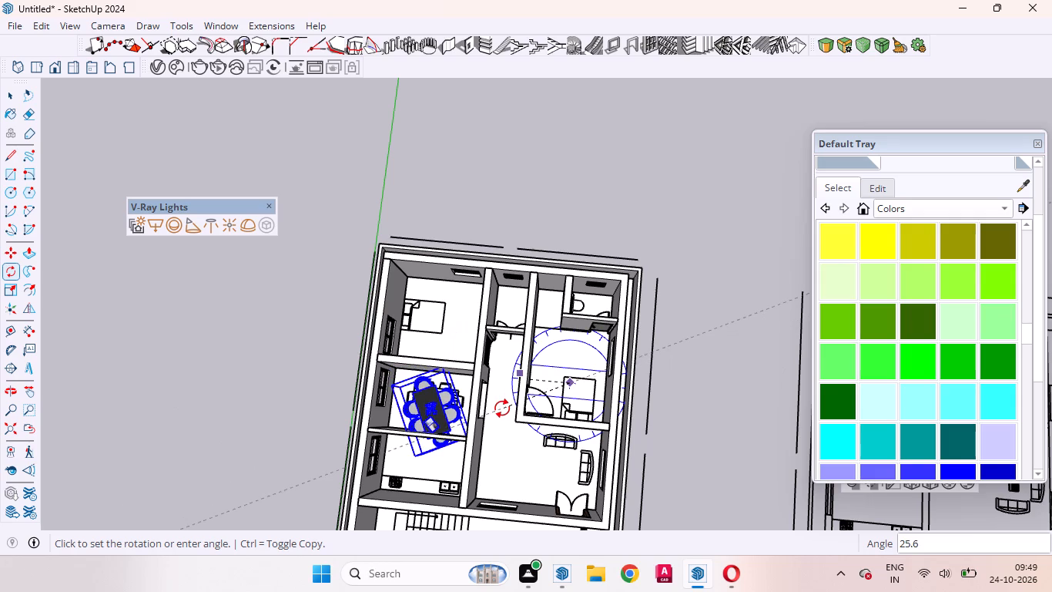
type("90")
key("Return")
key("space")
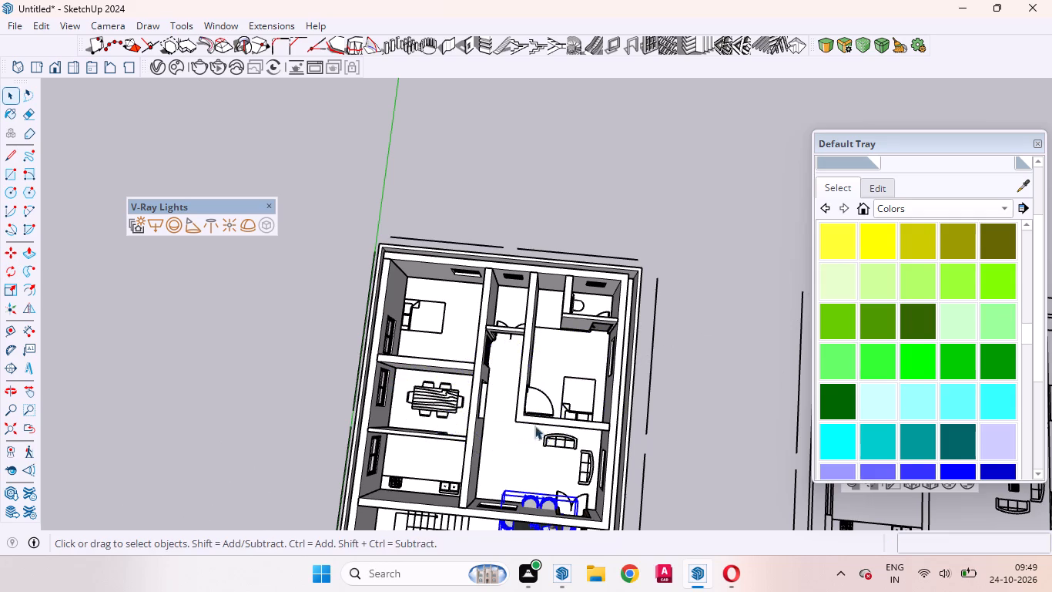
Move the dining set by its bottom corner from the living room's entrance wall into the dining room.
scroll(544, 467, "up", 4)
middle_click_drag(531, 474, 936, 359)
scroll(751, 361, "up", 8)
scroll(682, 388, "down", 5)
middle_click_drag(713, 427, 799, 412)
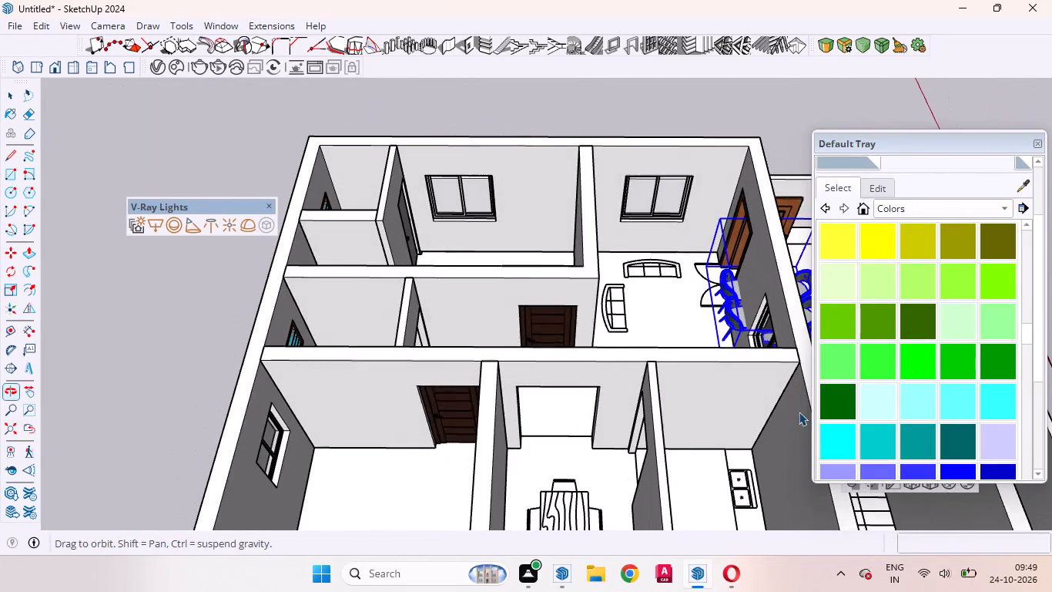
scroll(400, 409, "down", 2)
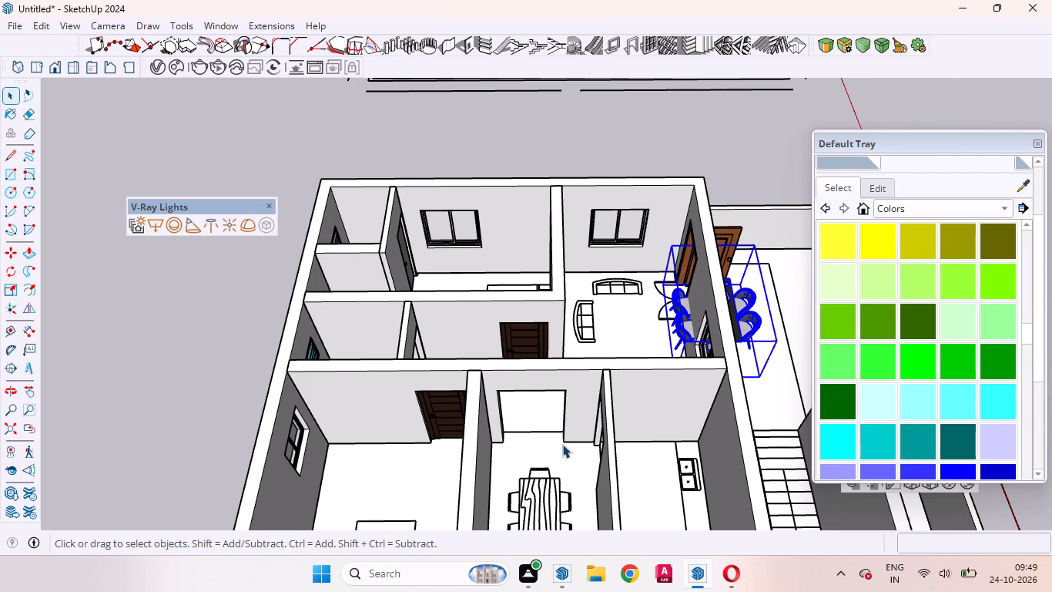
scroll(568, 441, "up", 3)
scroll(363, 374, "down", 5)
scroll(548, 365, "up", 1)
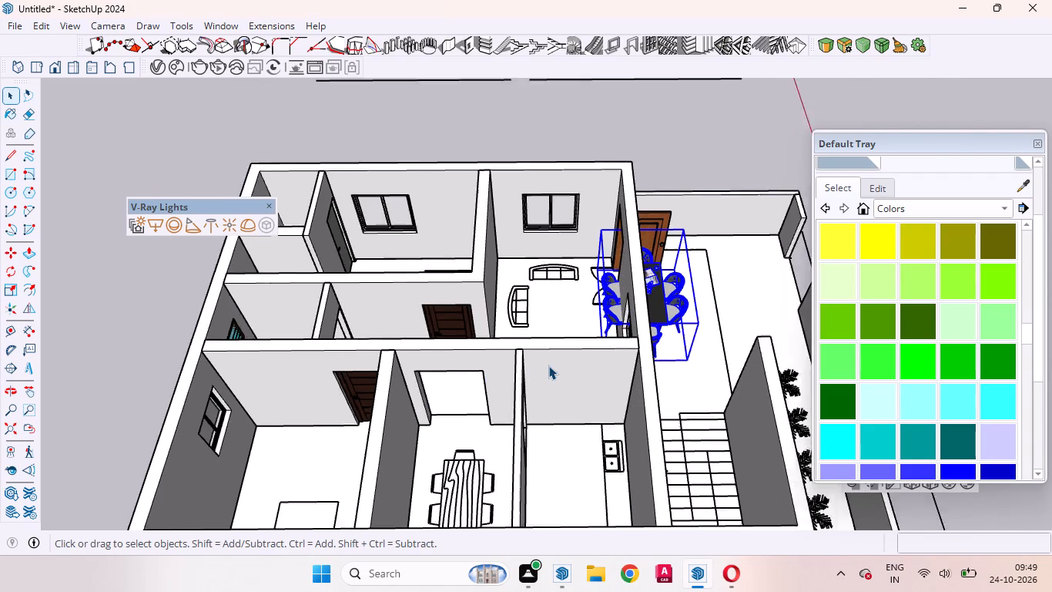
scroll(548, 365, "up", 2)
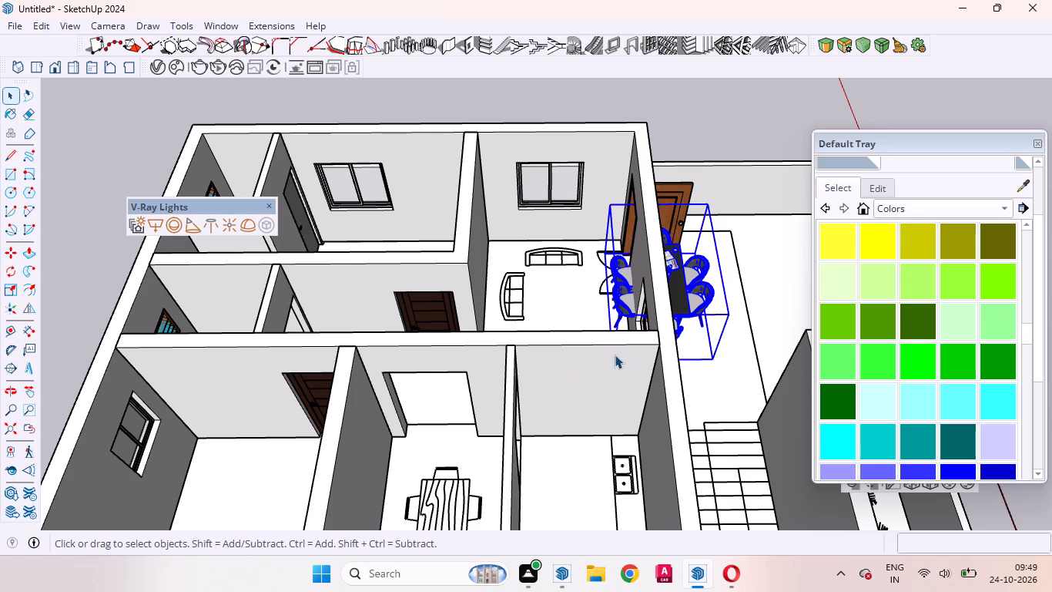
scroll(590, 351, "down", 4)
middle_click_drag(646, 376, 633, 373)
scroll(646, 376, "up", 1)
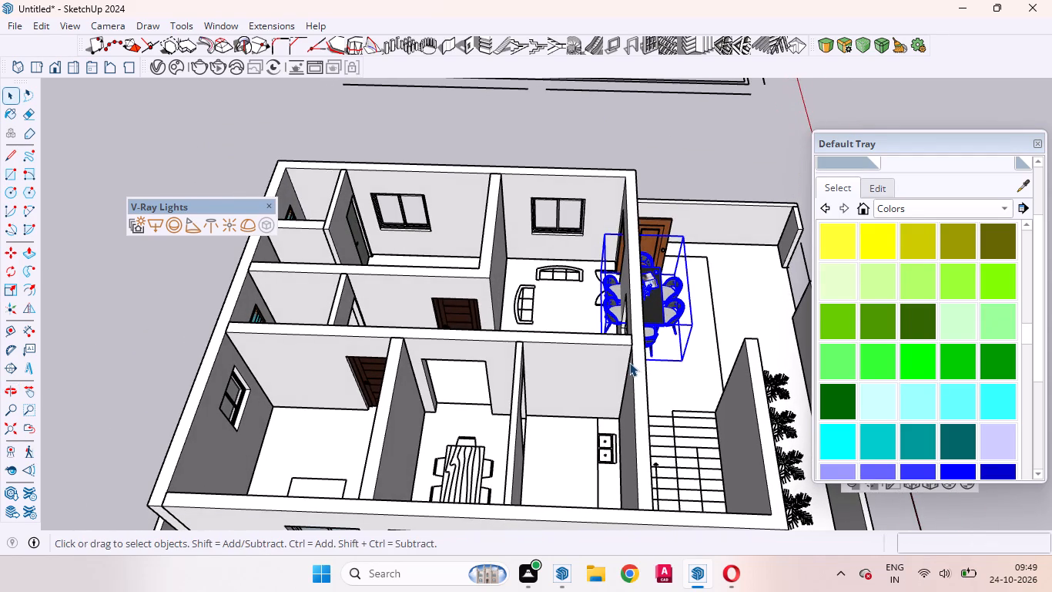
key("m")
scroll(675, 360, "up", 9)
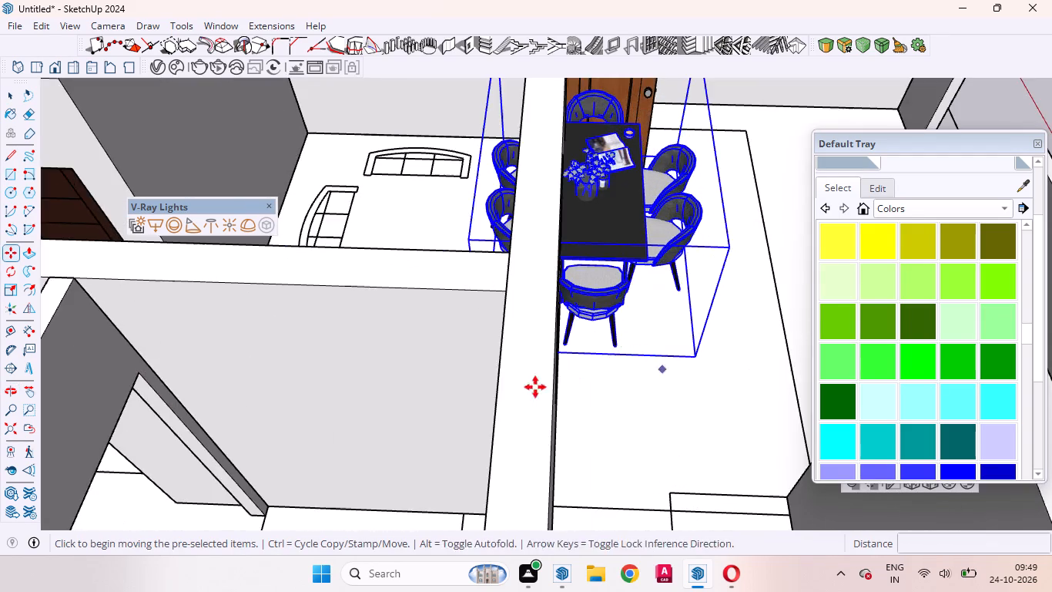
middle_click_drag(493, 364, 853, 429)
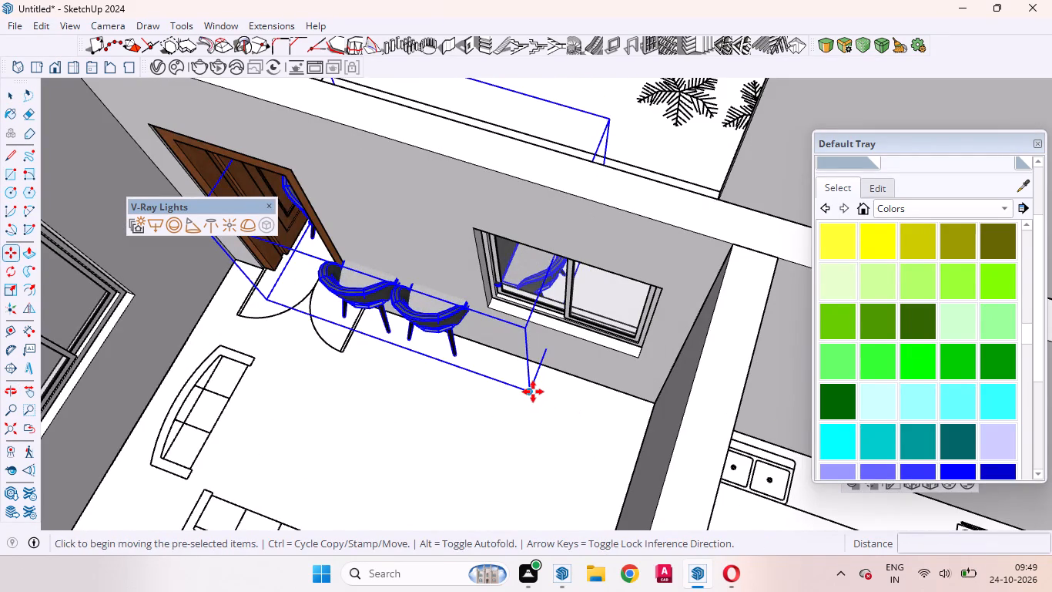
left_click(533, 392)
scroll(416, 448, "down", 15)
scroll(472, 483, "down", 3)
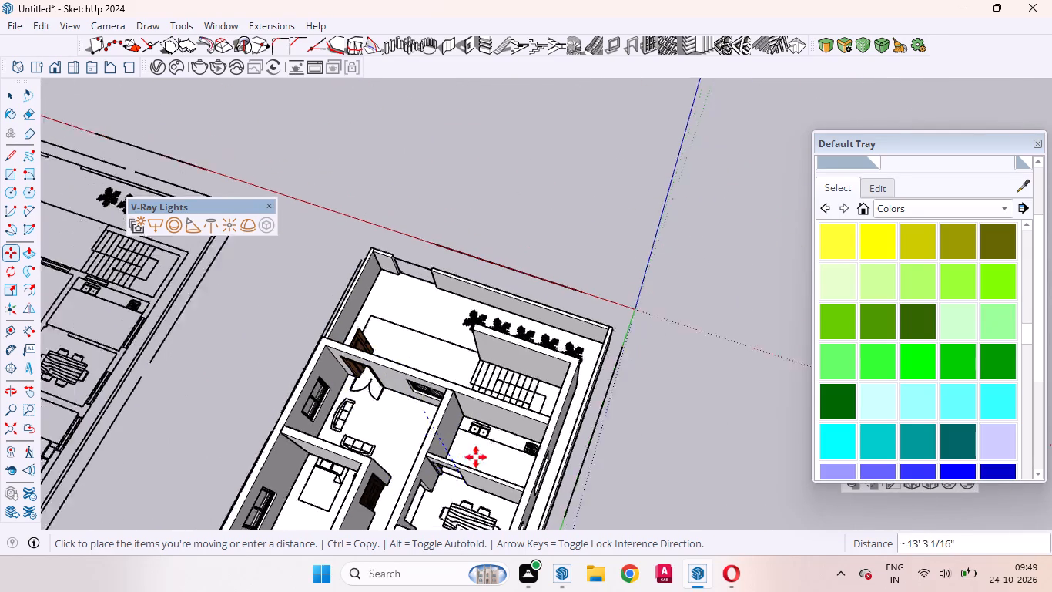
scroll(476, 457, "down", 7)
scroll(468, 512, "up", 20)
scroll(468, 512, "up", 1)
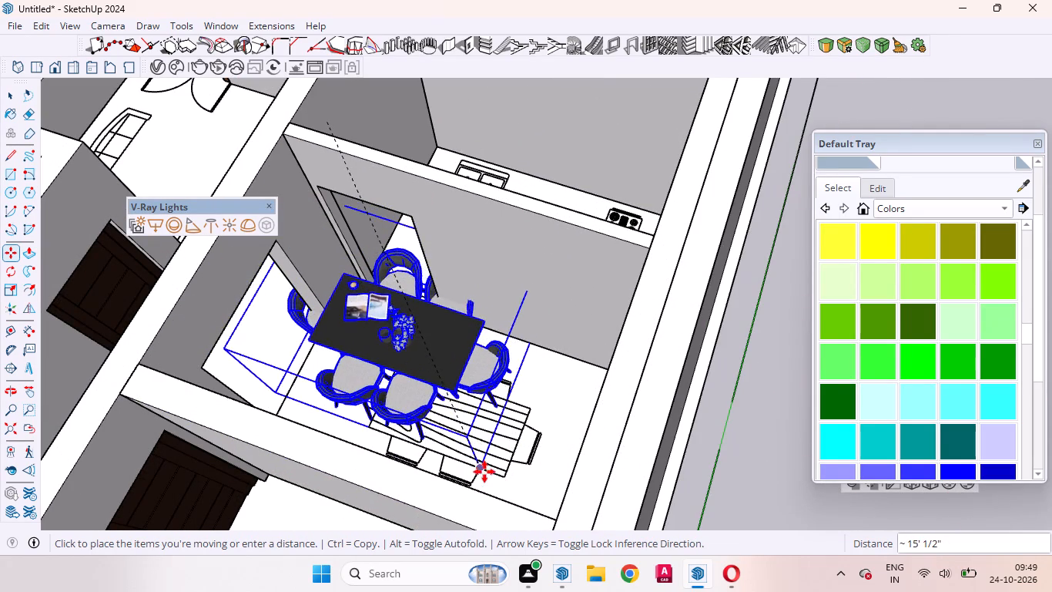
left_click(486, 457)
Move the dining set about 5' 3" toward the dining room window and raise it about 2' 7" along the blue axis.
scroll(441, 406, "up", 1)
middle_click_drag(443, 409, 730, 408)
left_click(632, 413)
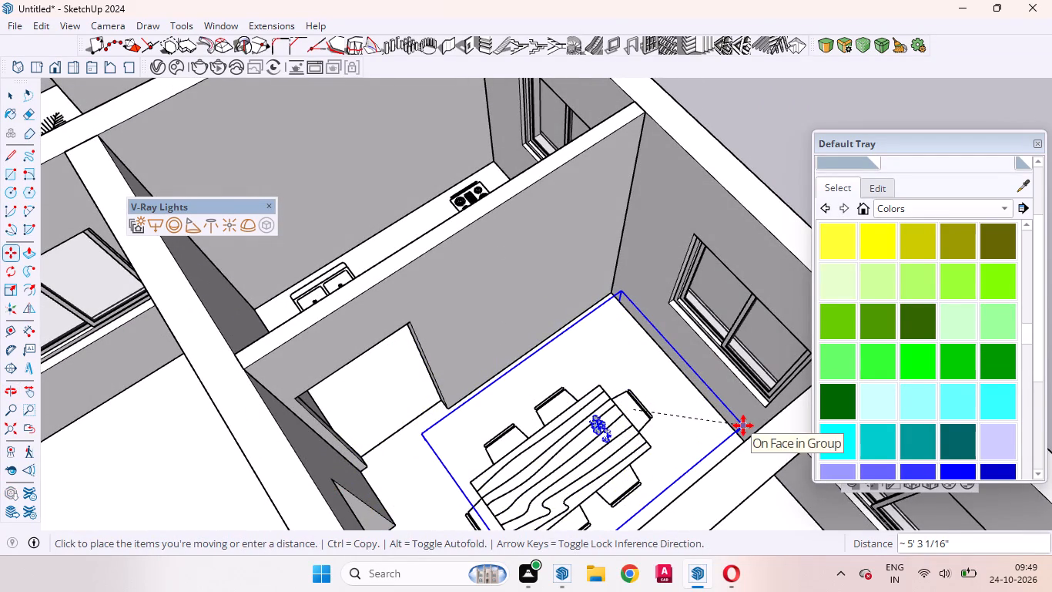
left_click(743, 425)
scroll(629, 426, "up", 5)
left_click(608, 441)
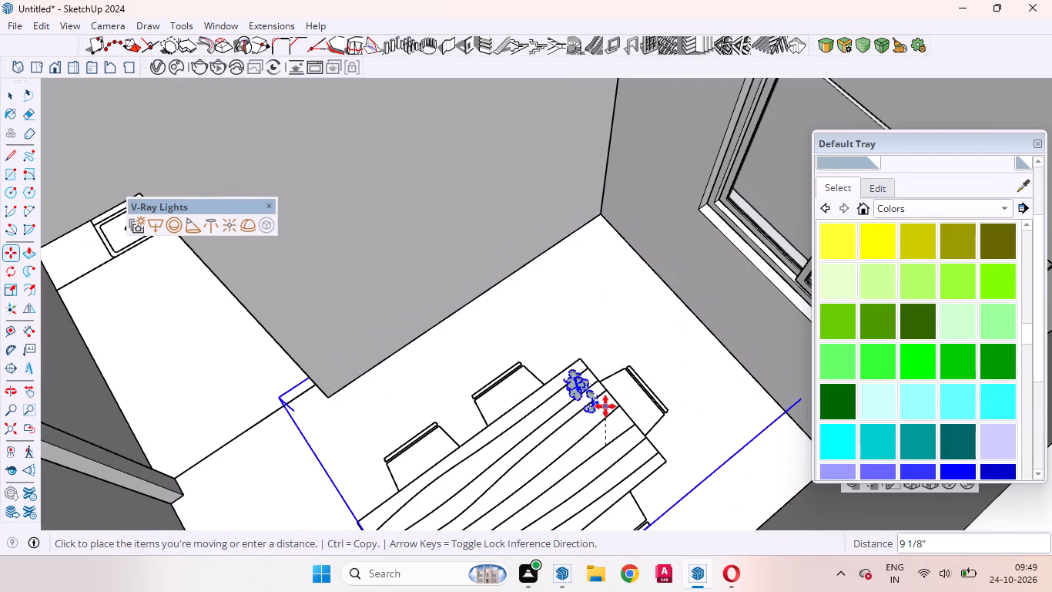
left_click(616, 405)
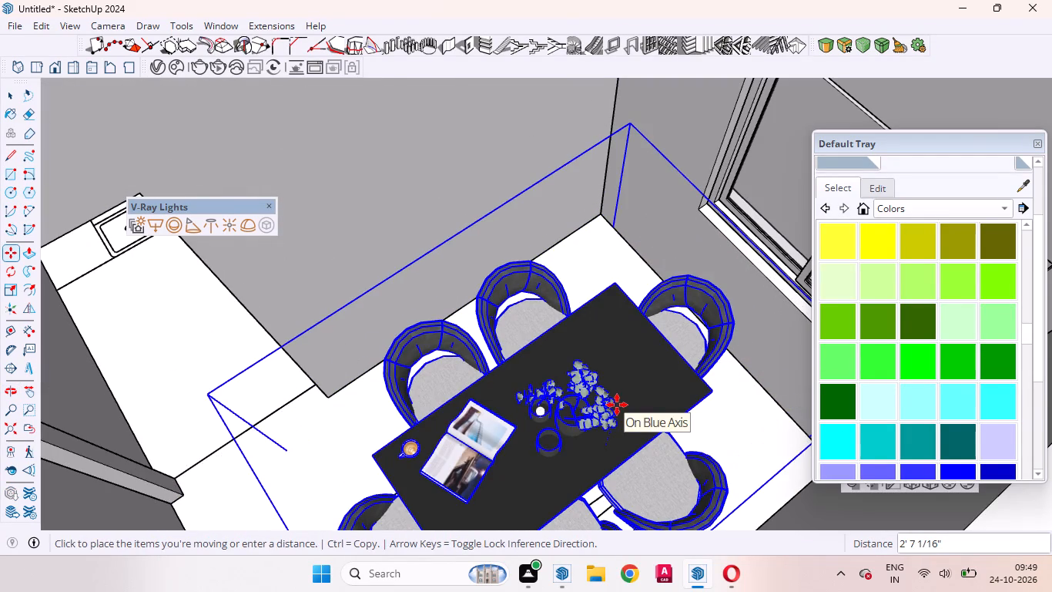
Raise the dining set about 1' 1" more, locked to the blue axis, to bring its legs up to floor level.
scroll(551, 409, "down", 4)
middle_click_drag(558, 453, 568, 288)
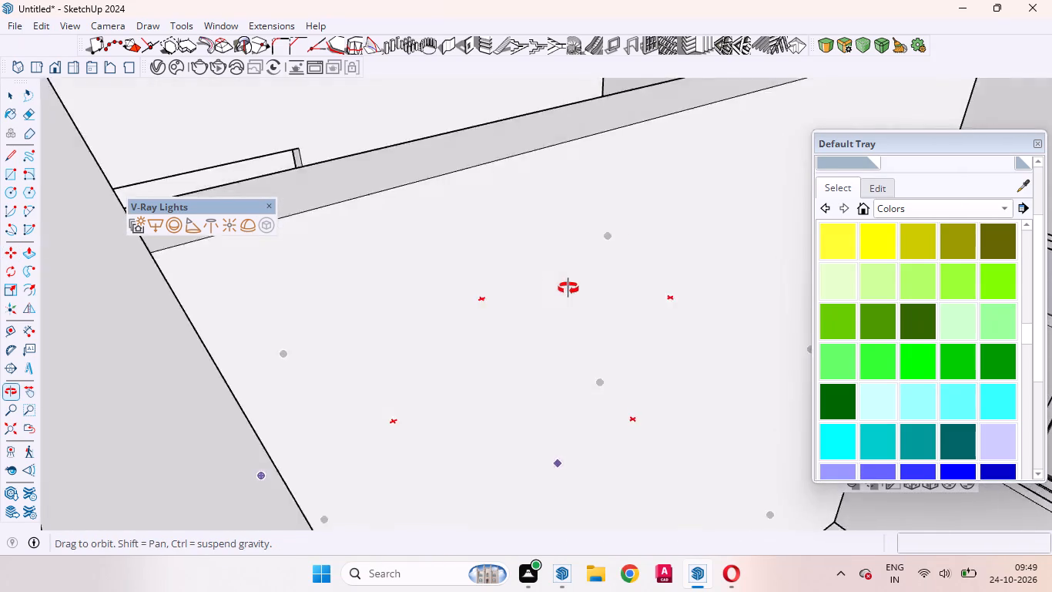
middle_click_drag(568, 288, 910, 439)
scroll(615, 422, "down", 9)
scroll(594, 500, "up", 10)
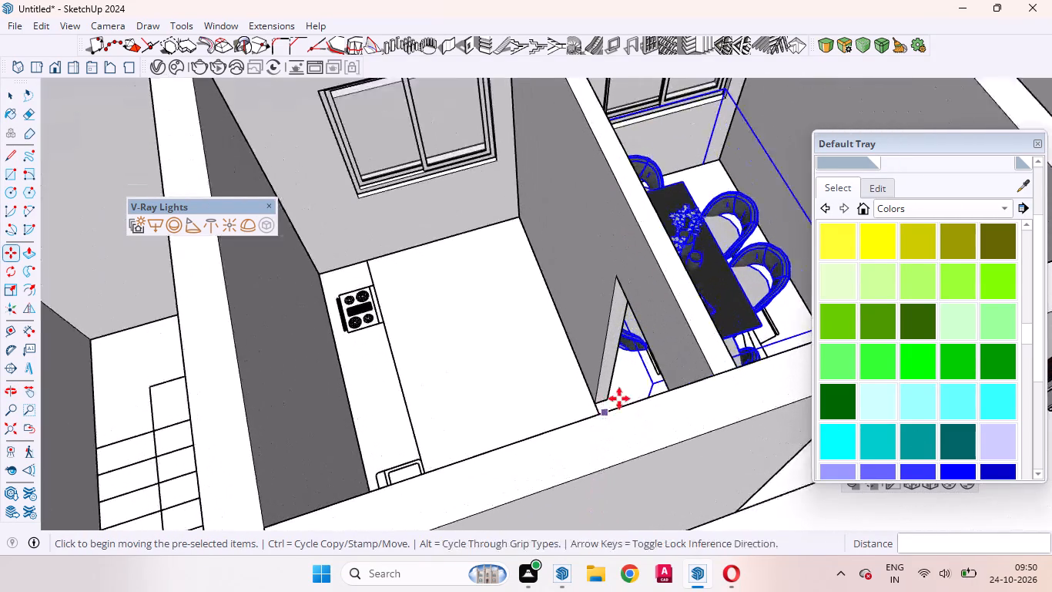
scroll(619, 399, "up", 11)
middle_click_drag(659, 422, 725, 359)
middle_click_drag(682, 418, 692, 401)
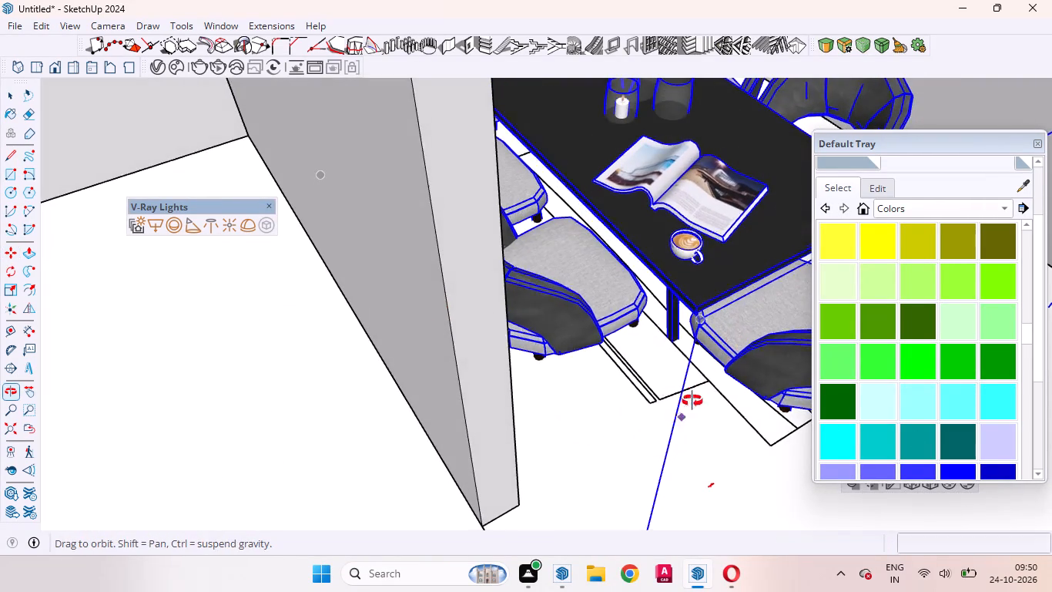
middle_click_drag(692, 401, 720, 358)
scroll(720, 358, "up", 1)
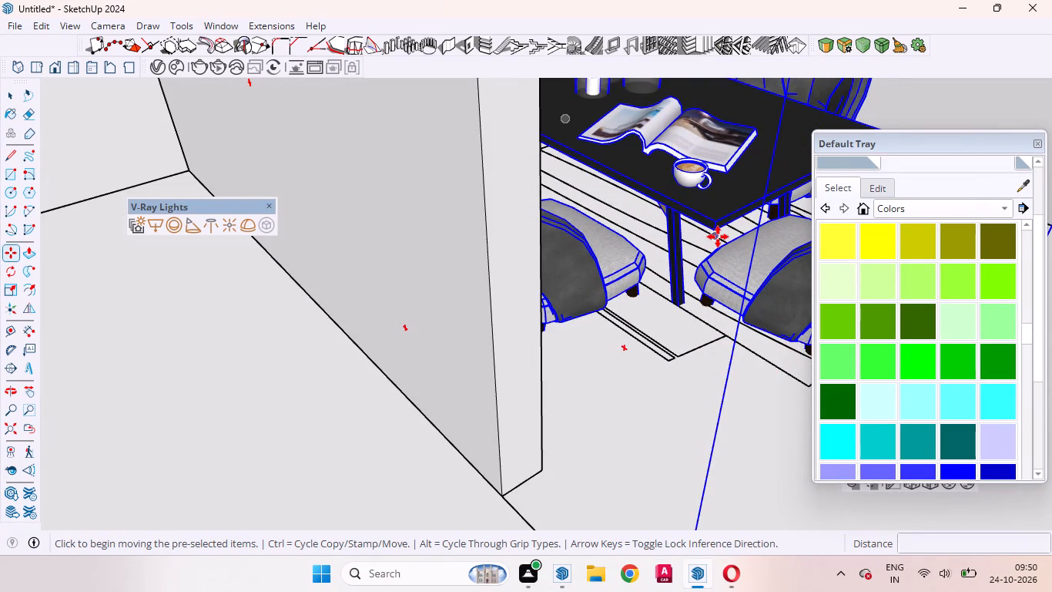
left_click(718, 237)
key("Up")
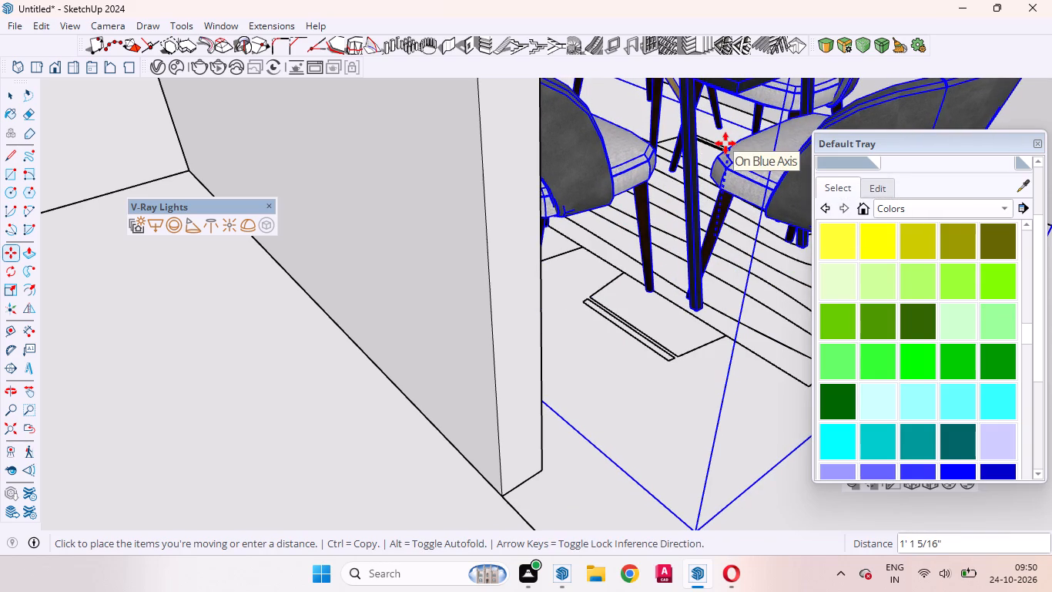
left_click(725, 143)
Shift the dining set about 11 1/4" away from the window, over the 2D table symbol.
middle_click_drag(673, 200, 662, 419)
scroll(639, 400, "down", 9)
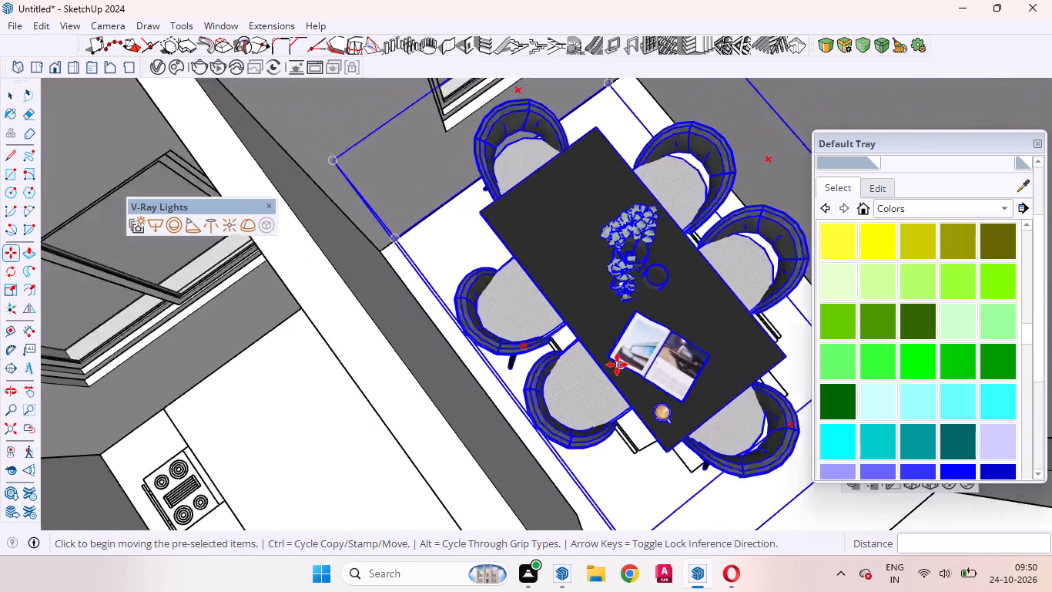
scroll(617, 365, "down", 5)
middle_click_drag(643, 418, 961, 452)
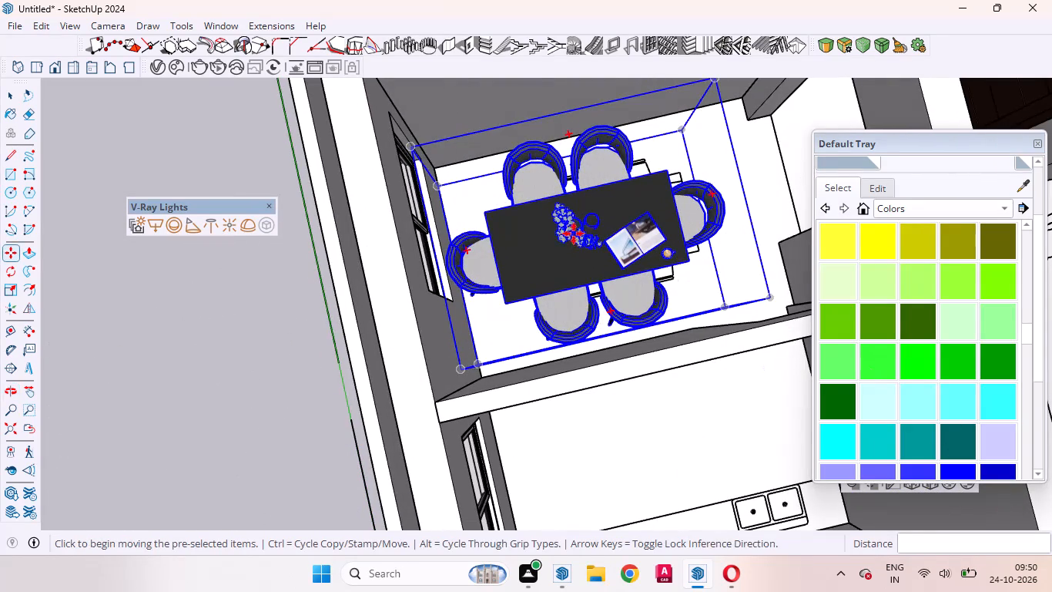
left_click(576, 235)
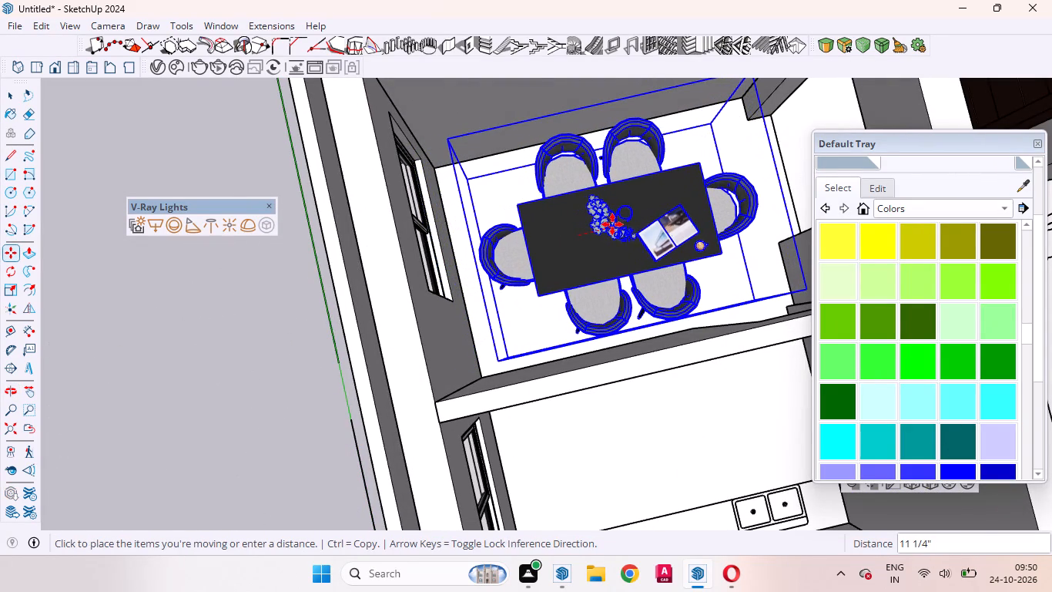
left_click(612, 224)
Scale the dining set down uniformly from its corner to roughly match the size of the 2D table symbol.
scroll(425, 302, "down", 10)
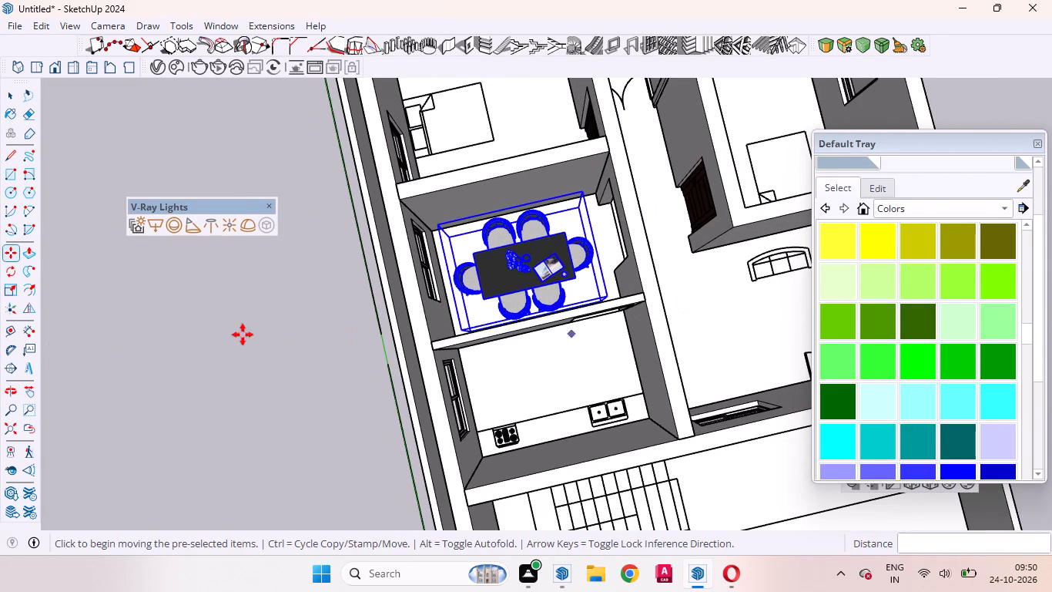
key("s")
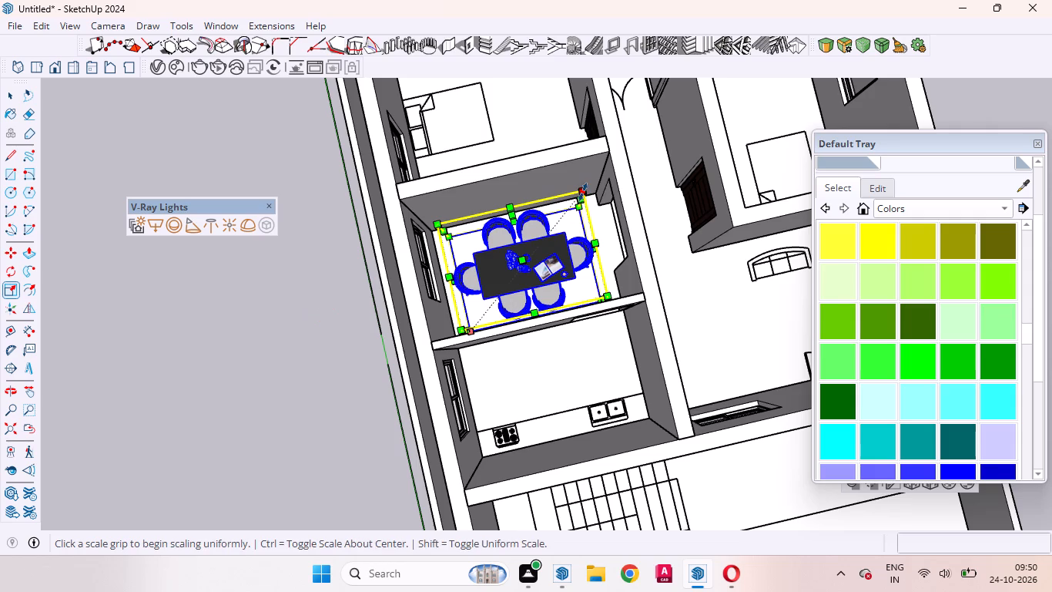
left_click_drag(583, 192, 572, 217)
key("space")
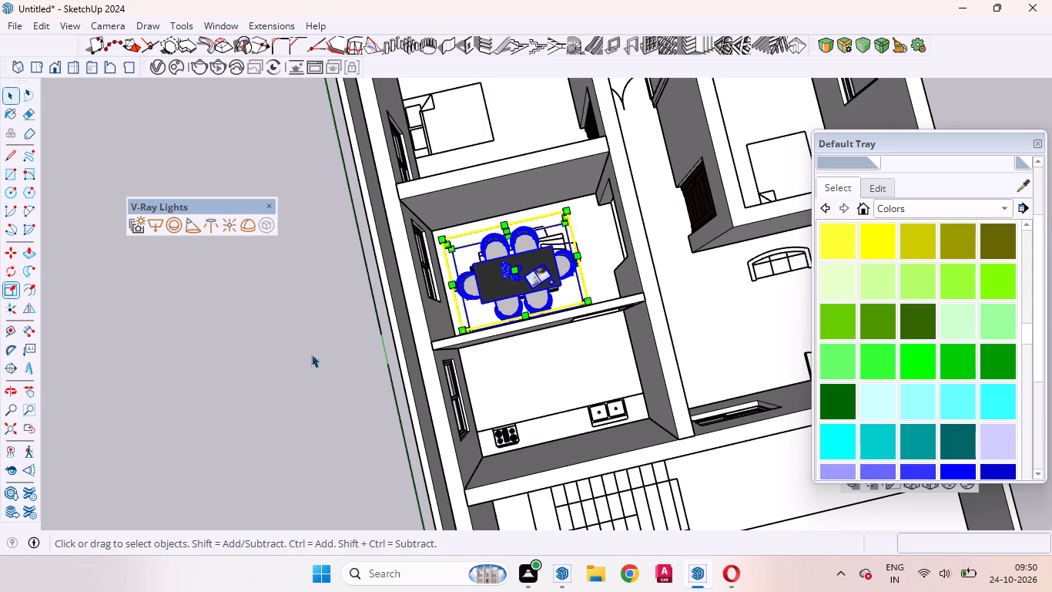
left_click(230, 361)
Move the scaled dining set about 11 5/16" to centre it over the 2D table symbol, and deselect it.
left_click(535, 299)
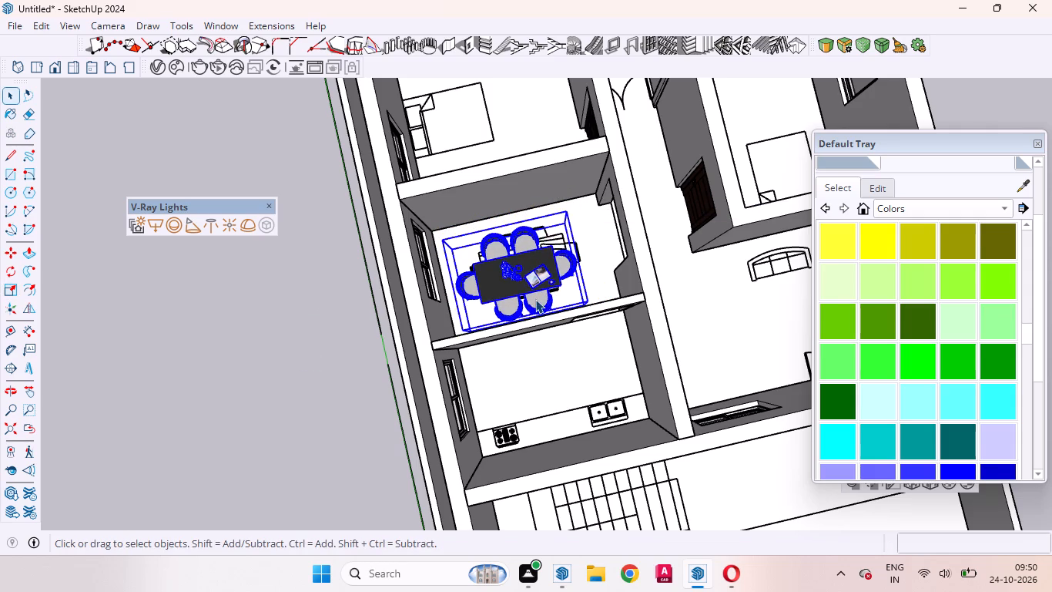
key("m")
left_click(528, 281)
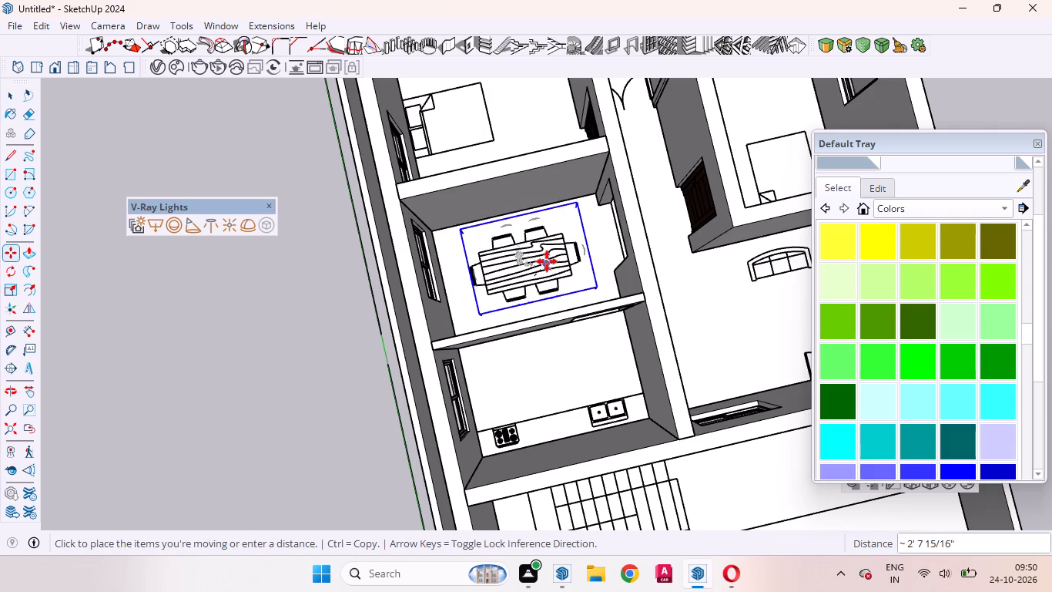
key("space")
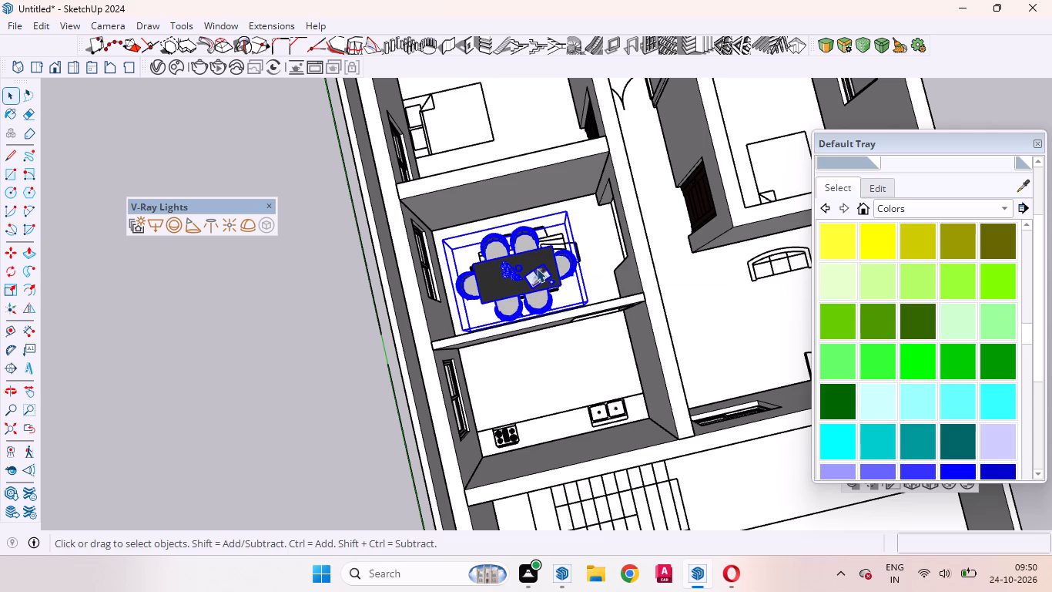
key("m")
left_click(524, 277)
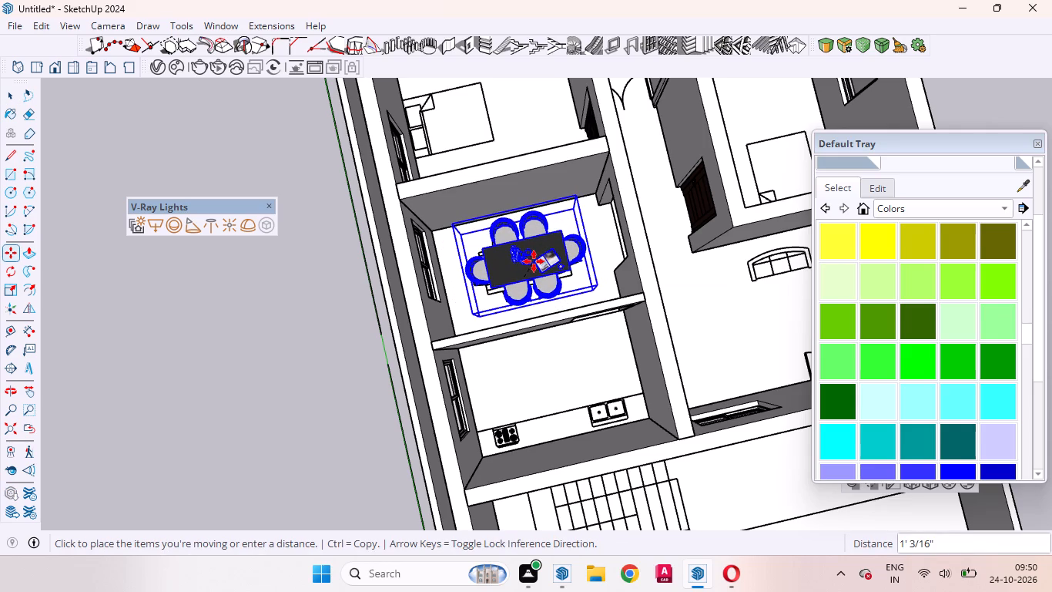
left_click(534, 263)
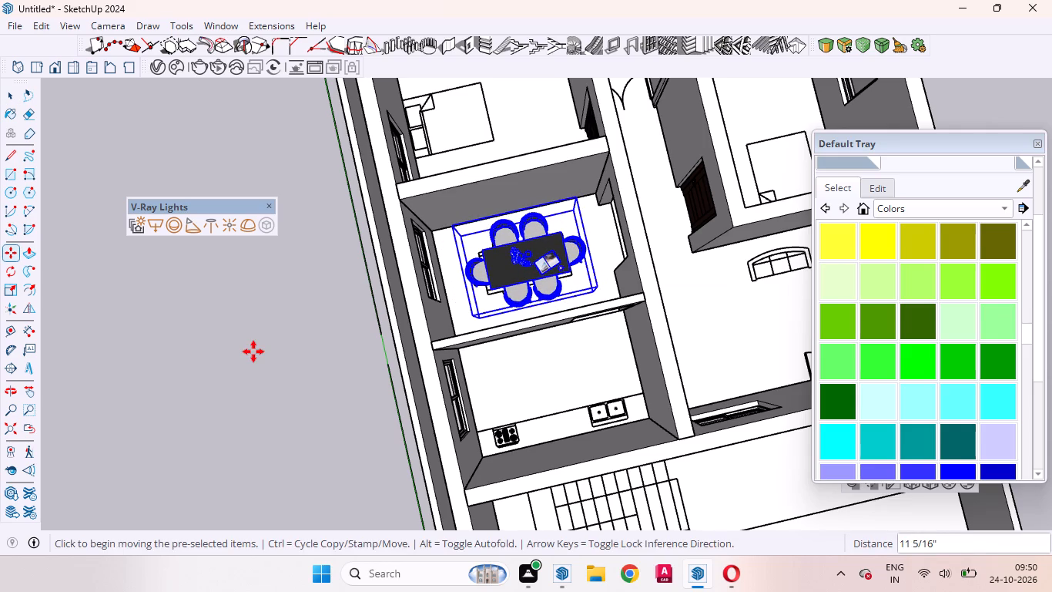
key("space")
left_click(253, 347)
scroll(635, 264, "up", 15)
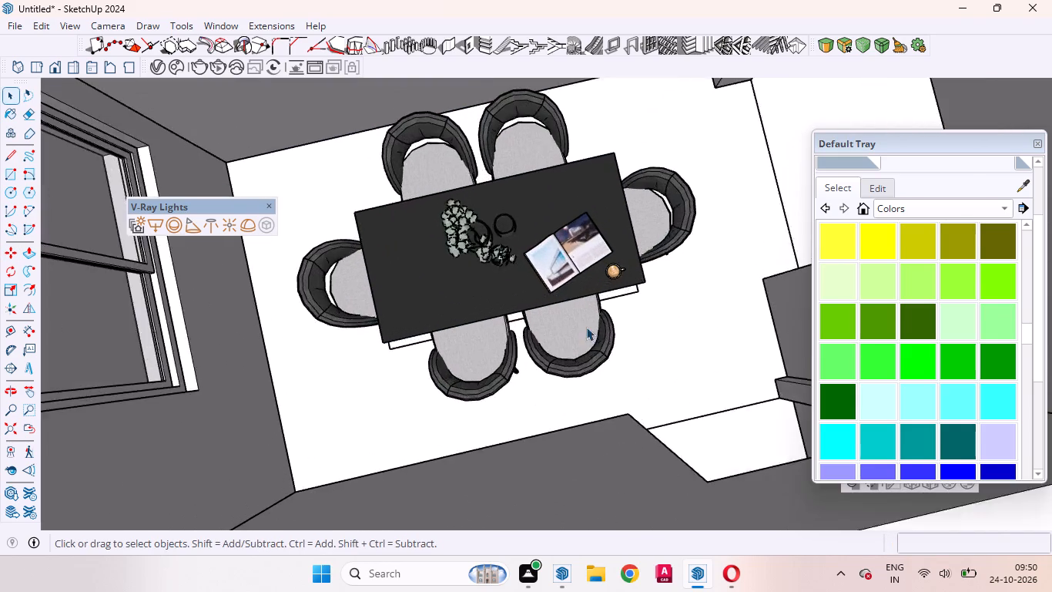
Open the floor plan group, delete the 2D dining table and chair symbol beneath the dining set, and leave the group.
scroll(586, 327, "up", 11)
middle_click_drag(669, 280, 474, 181)
scroll(595, 295, "up", 2)
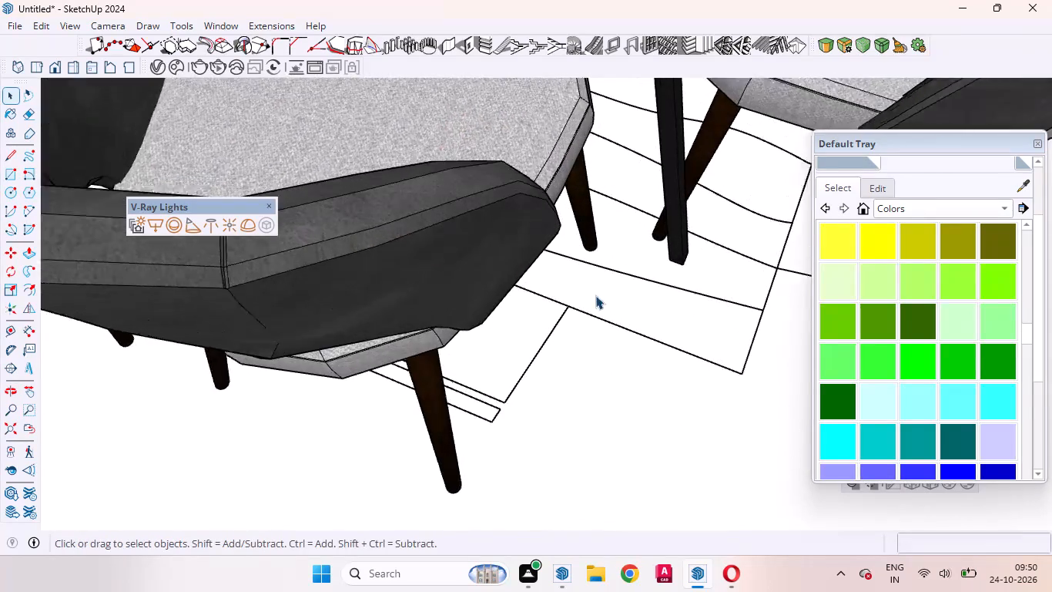
scroll(595, 295, "up", 2)
left_click(558, 315)
triple_click(558, 313)
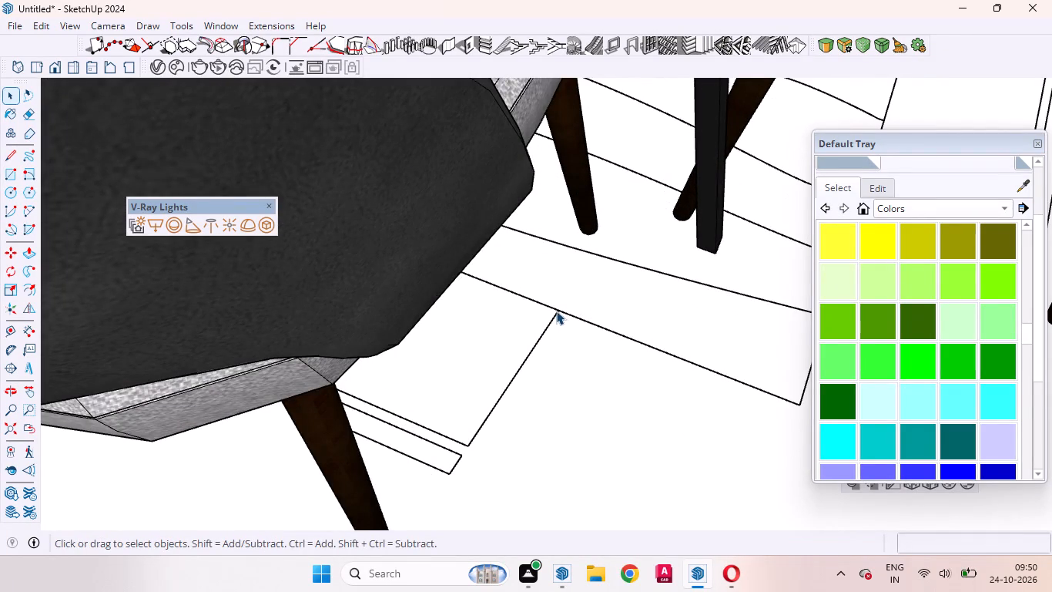
left_click(555, 311)
double_click(555, 311)
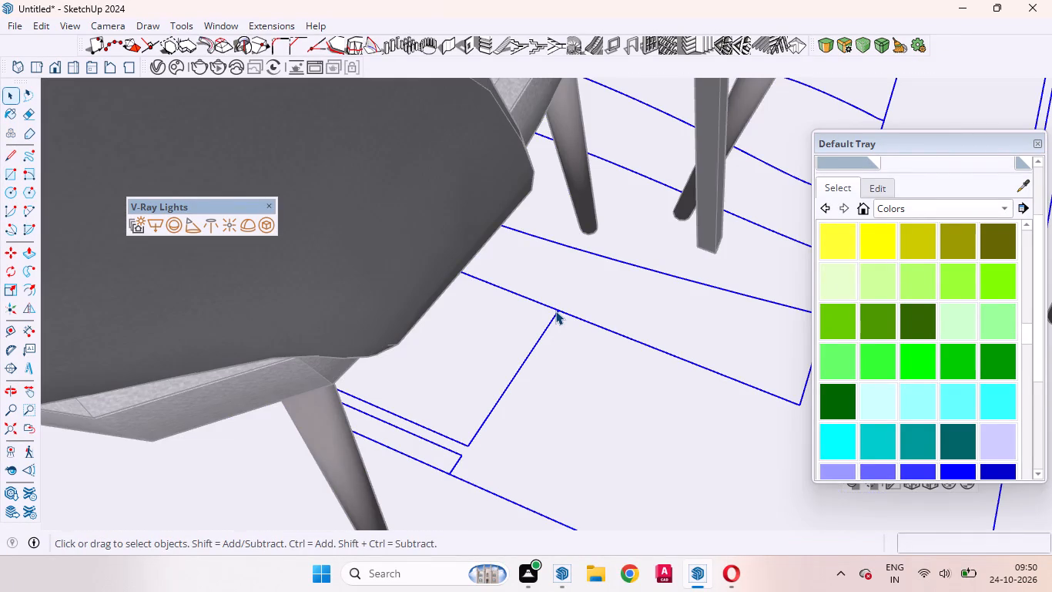
key("Delete")
scroll(521, 341, "down", 17)
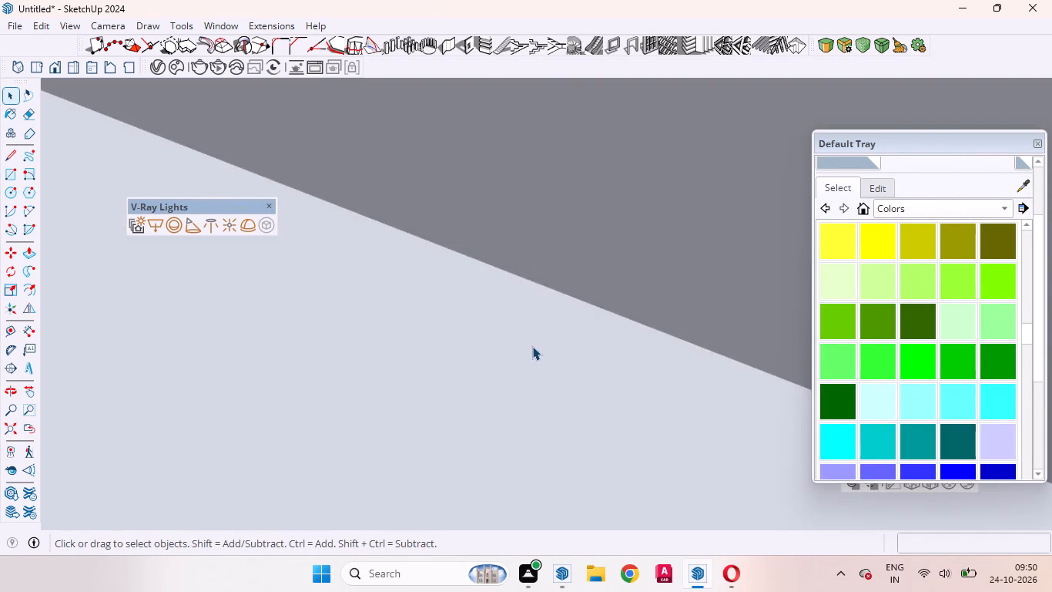
scroll(532, 346, "down", 9)
scroll(538, 338, "up", 1)
scroll(538, 338, "down", 14)
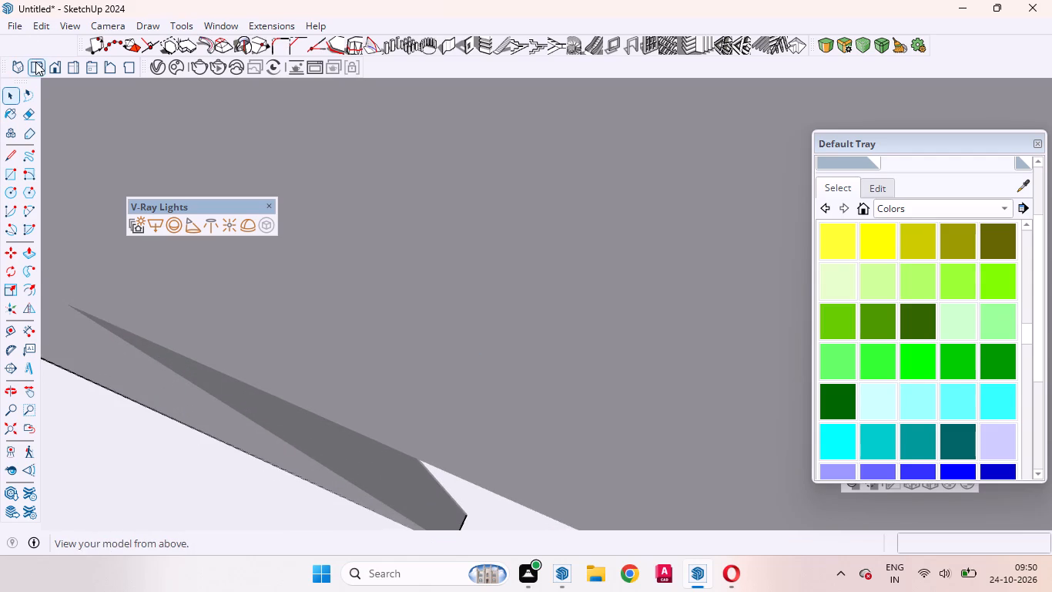
left_click(35, 62)
scroll(610, 367, "down", 20)
scroll(610, 367, "down", 1)
left_click(225, 381)
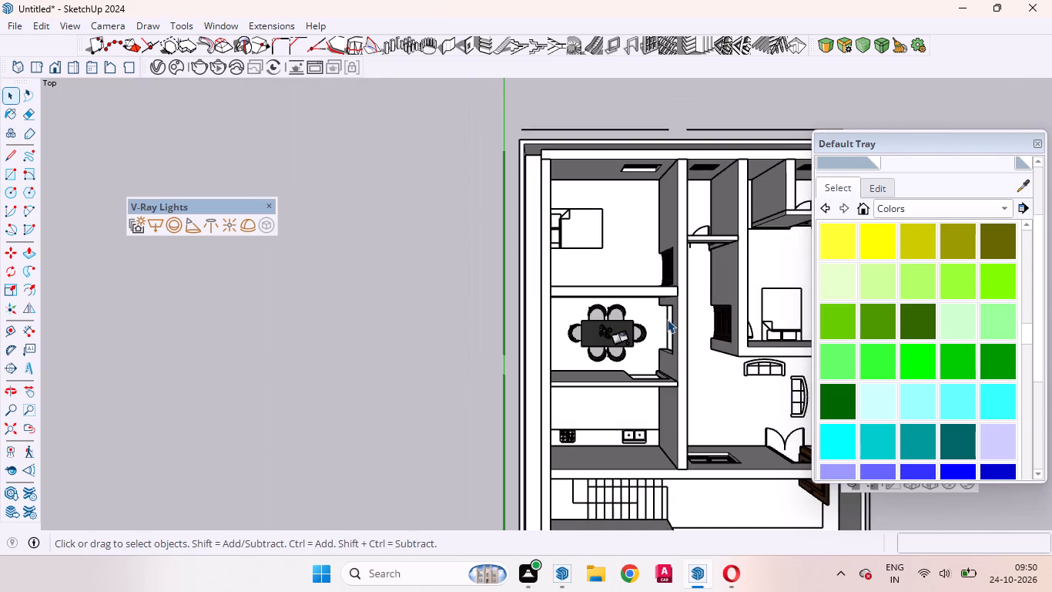
Examine how the dining set sits on the dining room floor without its 2D symbol.
scroll(667, 319, "up", 6)
middle_click_drag(659, 396, 458, 185)
scroll(618, 354, "up", 4)
middle_click_drag(630, 373, 549, 363)
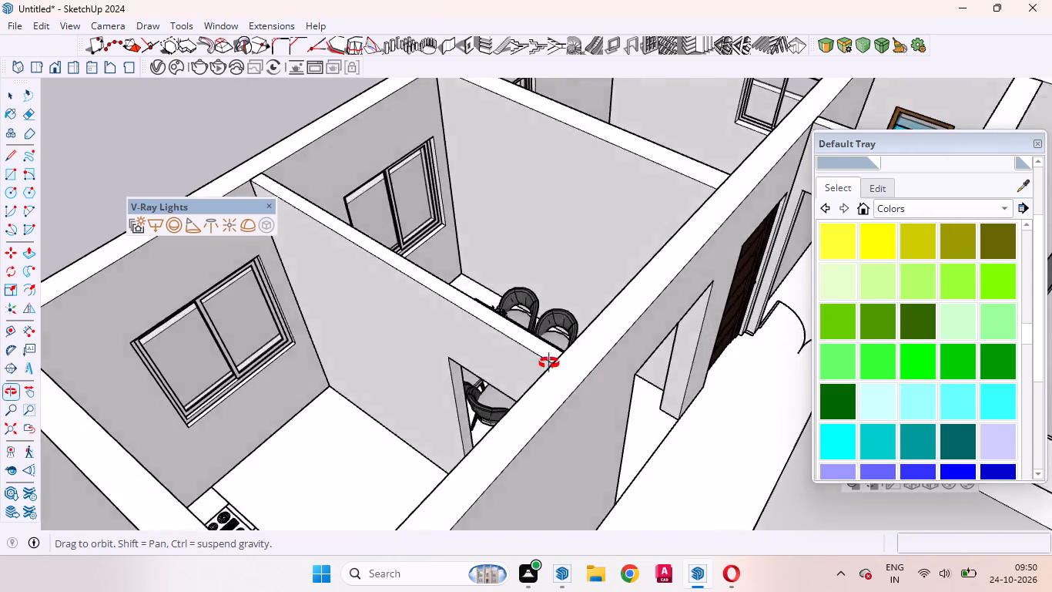
middle_click_drag(549, 363, 196, 369)
scroll(390, 372, "up", 12)
middle_click_drag(451, 374, 448, 374)
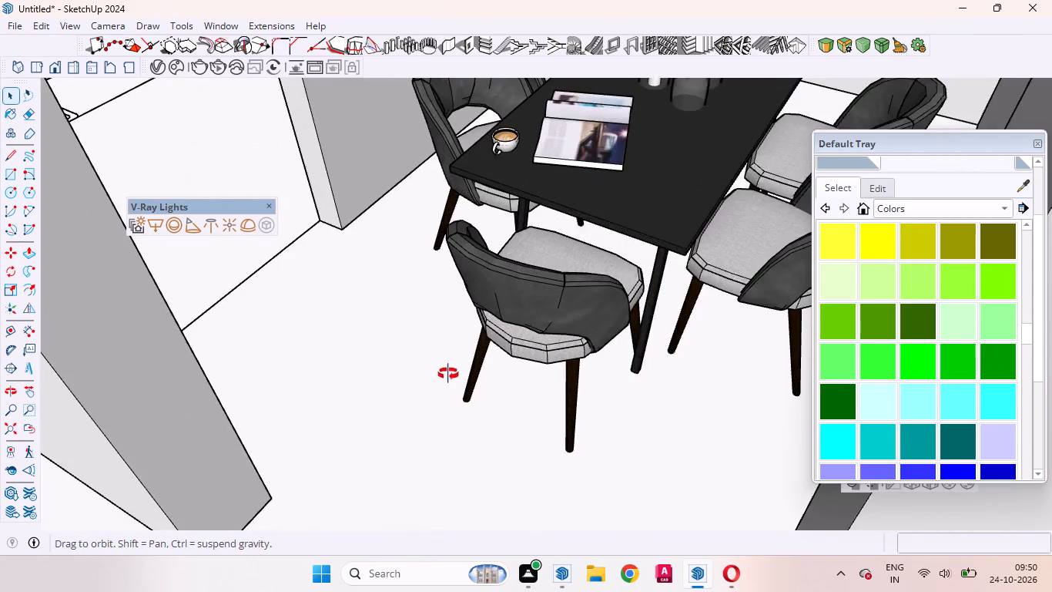
middle_click_drag(448, 374, 639, 503)
scroll(621, 489, "down", 14)
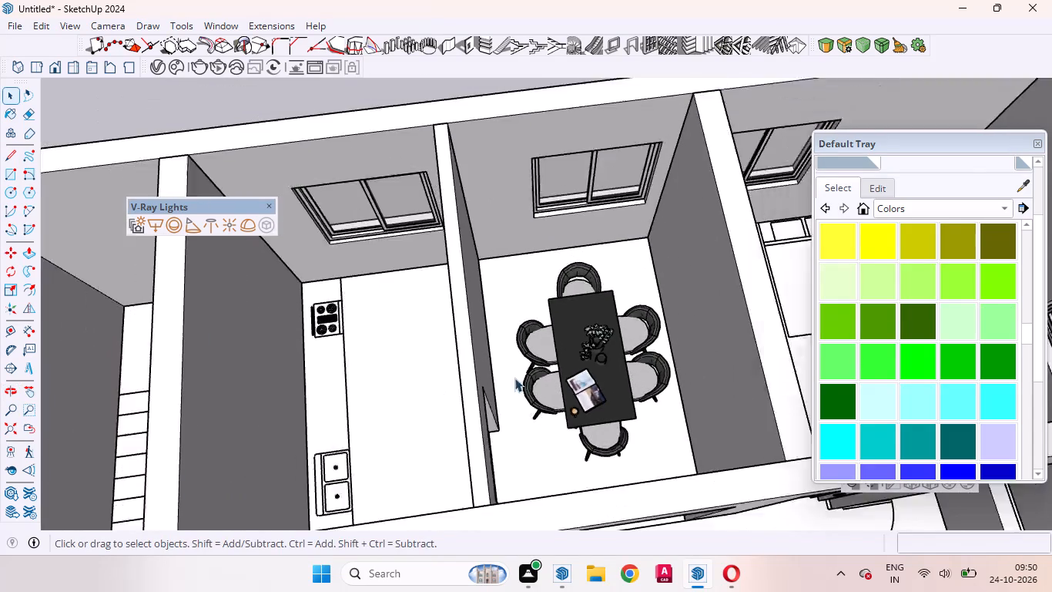
Examine the bedroom with the attached toilet, including its wall recess, door and the adjoining passage.
scroll(514, 378, "down", 19)
scroll(622, 390, "up", 13)
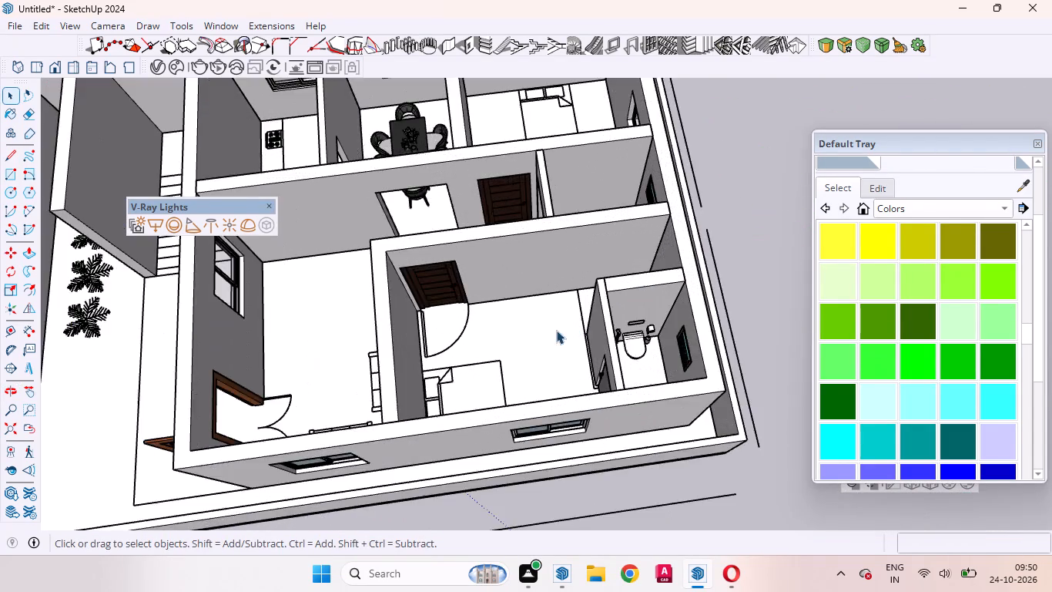
middle_click_drag(551, 351, 755, 360)
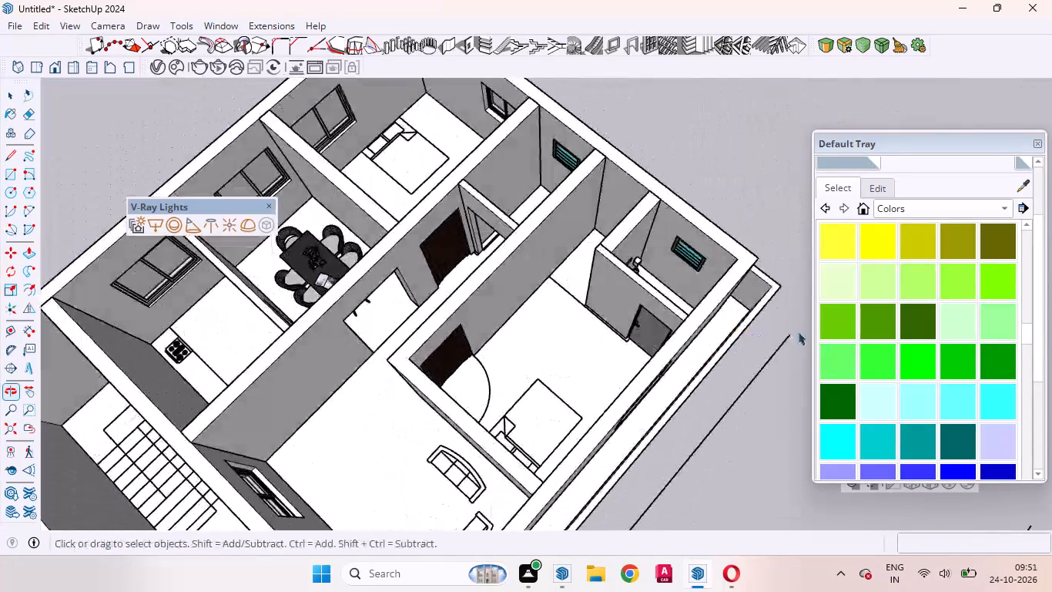
scroll(557, 308, "up", 7)
scroll(551, 322, "down", 4)
scroll(549, 329, "up", 1)
middle_click_drag(564, 338, 735, 295)
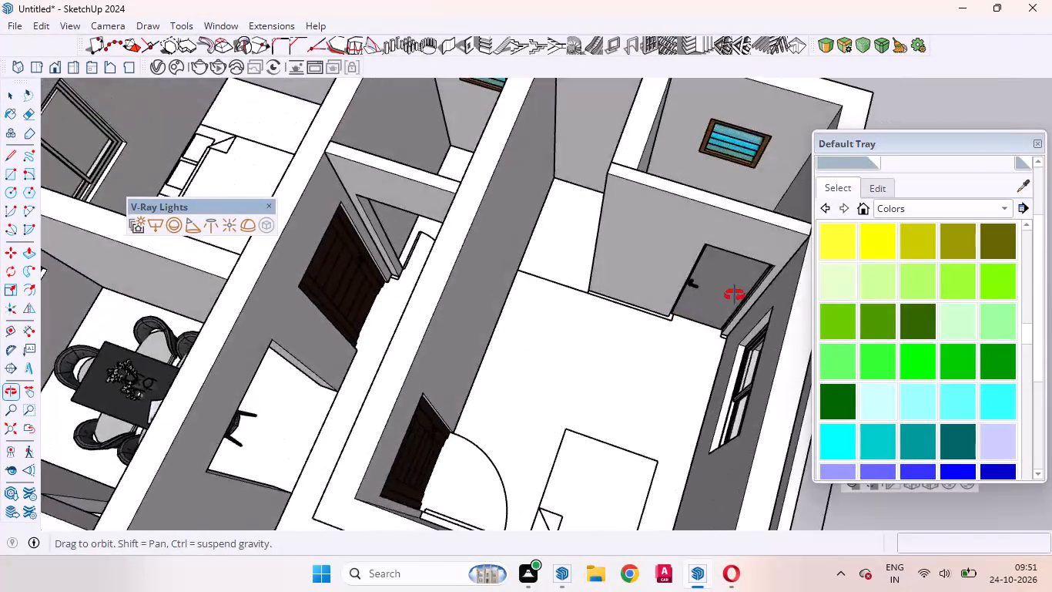
middle_click_drag(735, 295, 806, 249)
scroll(602, 268, "up", 4)
middle_click_drag(534, 267, 585, 401)
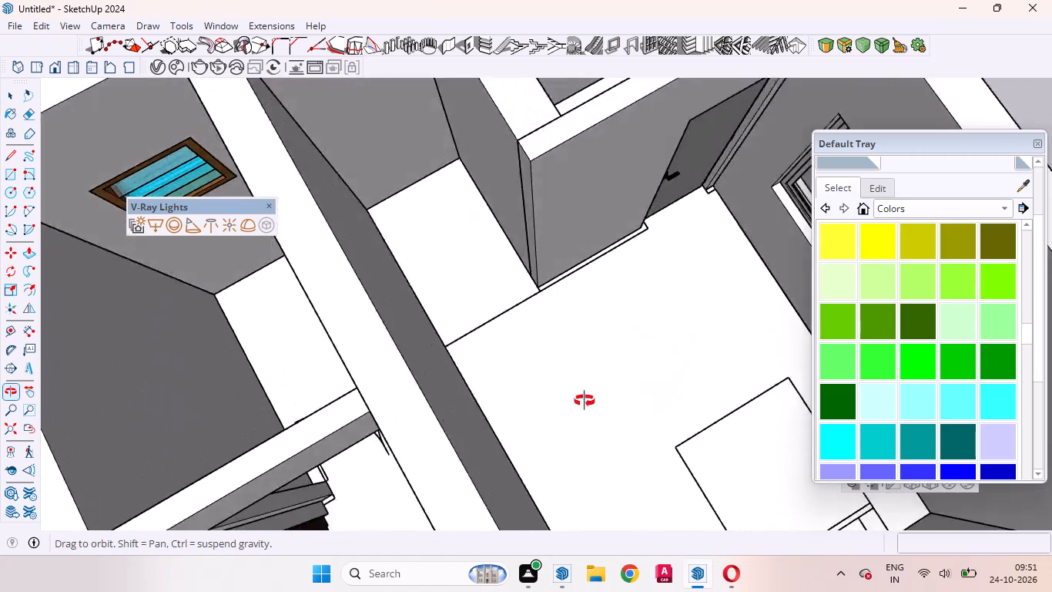
middle_click_drag(585, 401, 433, 331)
scroll(463, 211, "up", 3)
scroll(472, 382, "down", 5)
scroll(524, 358, "up", 3)
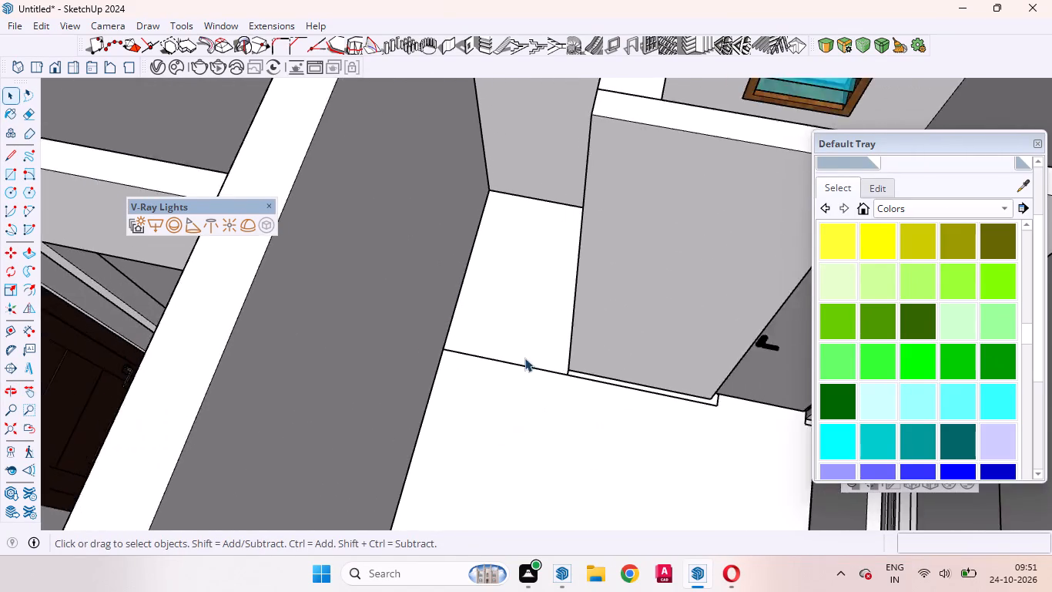
scroll(524, 358, "up", 1)
middle_click_drag(530, 367, 571, 448)
scroll(546, 365, "down", 10)
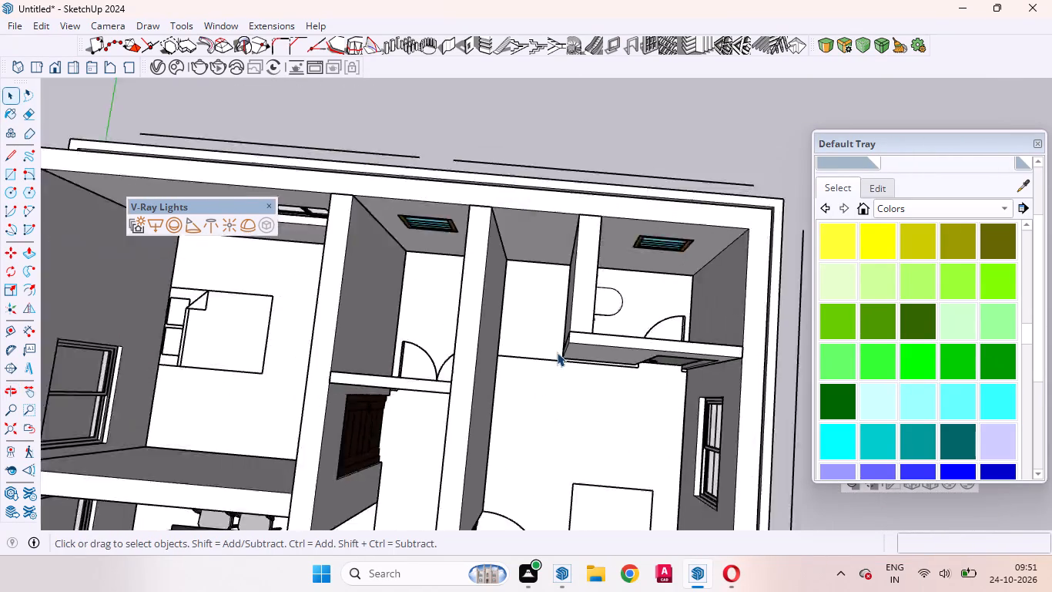
scroll(557, 352, "down", 1)
scroll(531, 389, "up", 1)
middle_click_drag(531, 389, 577, 163)
scroll(545, 261, "up", 4)
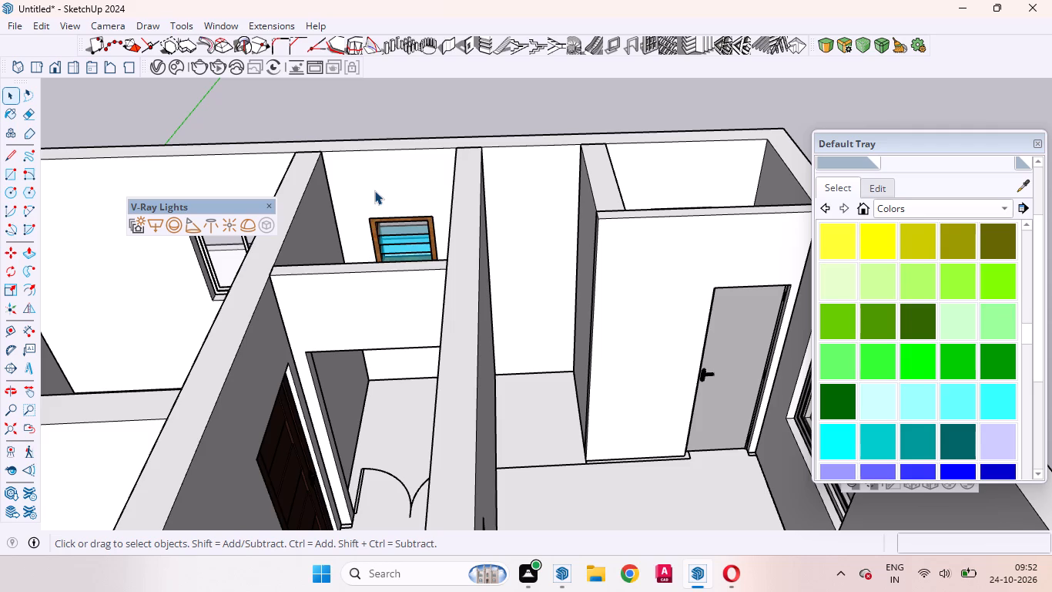
scroll(270, 583, "down", 8)
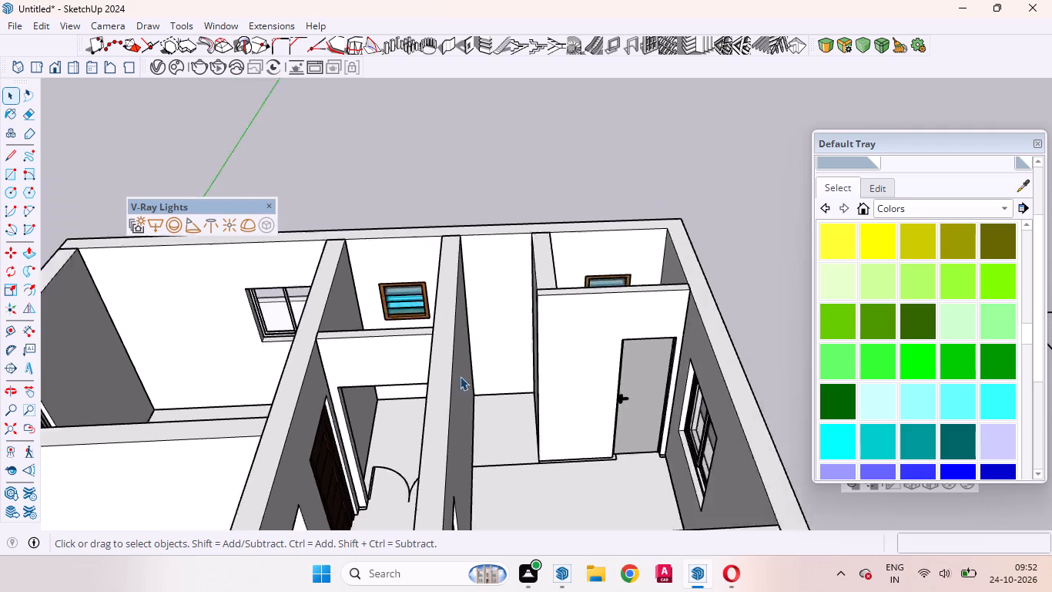
scroll(460, 376, "down", 8)
scroll(531, 325, "up", 8)
middle_click_drag(515, 355, 451, 447)
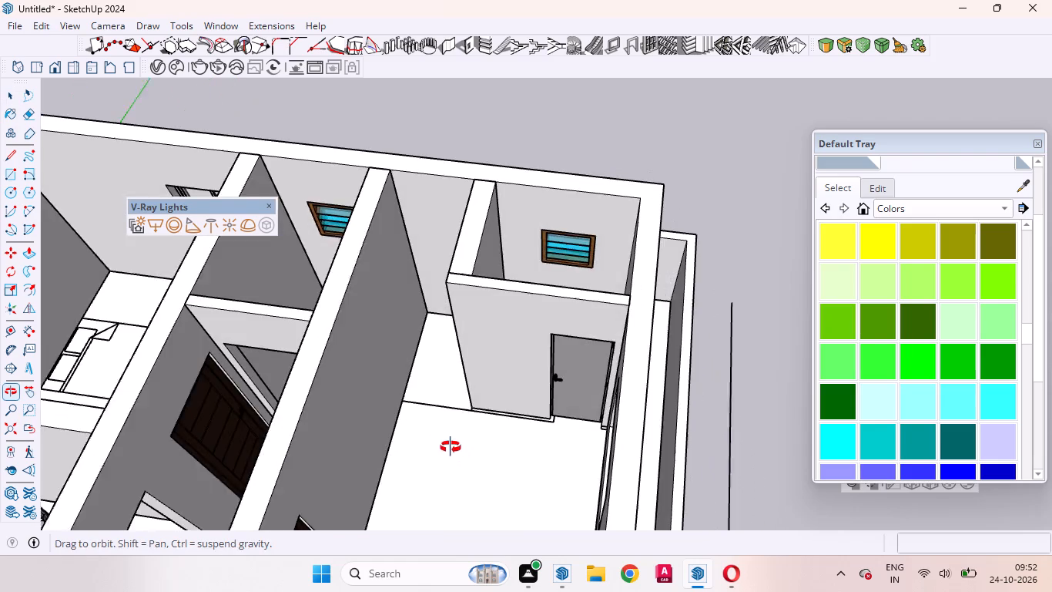
middle_click_drag(451, 447, 451, 437)
scroll(444, 368, "up", 5)
scroll(493, 377, "down", 4)
middle_click_drag(252, 348, 369, 317)
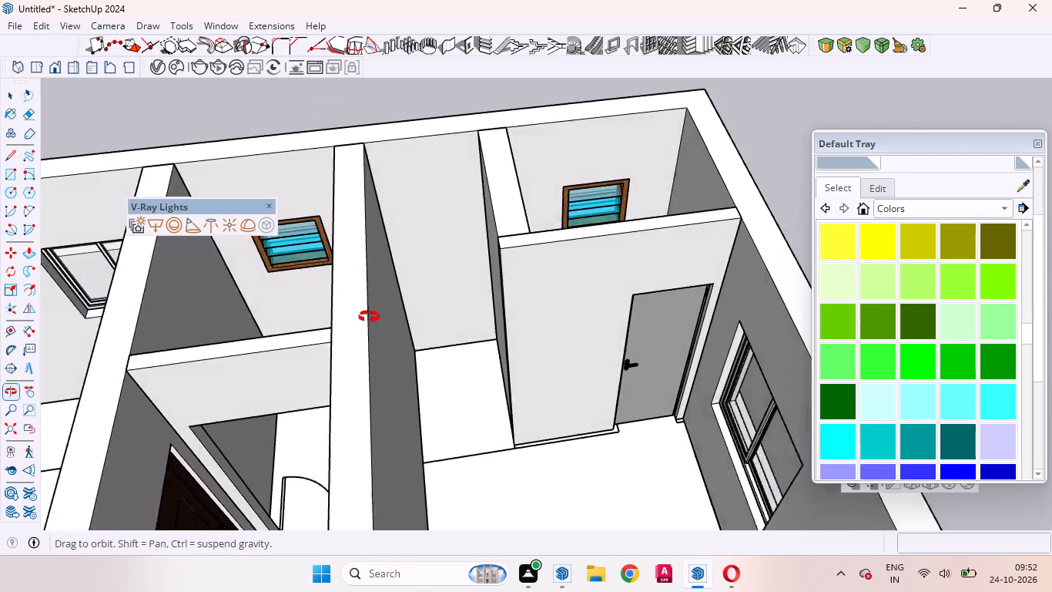
middle_click_drag(369, 317, 378, 308)
scroll(411, 271, "up", 8)
scroll(438, 300, "down", 3)
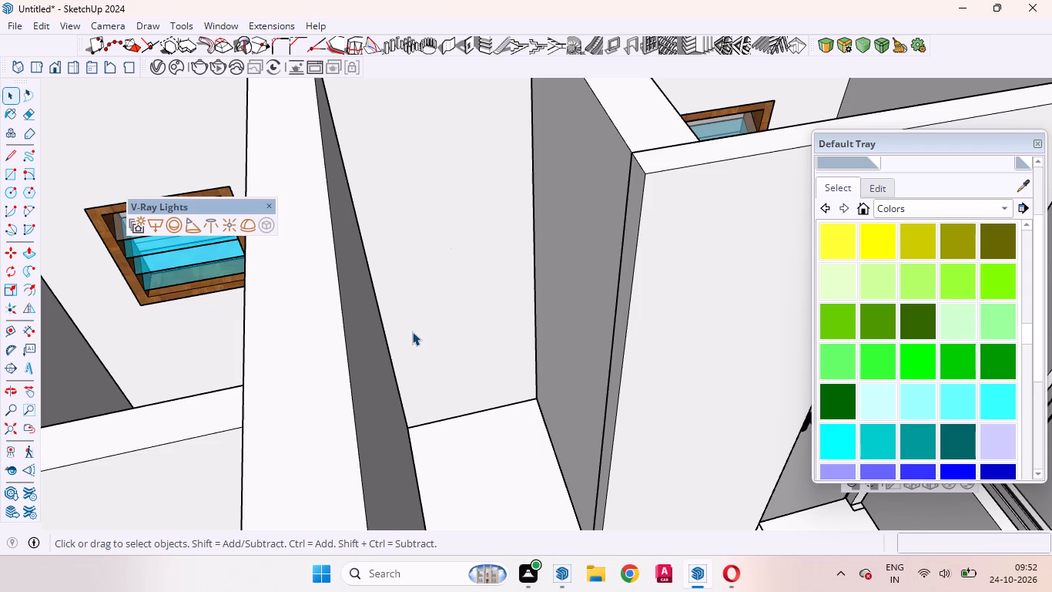
scroll(350, 338, "down", 14)
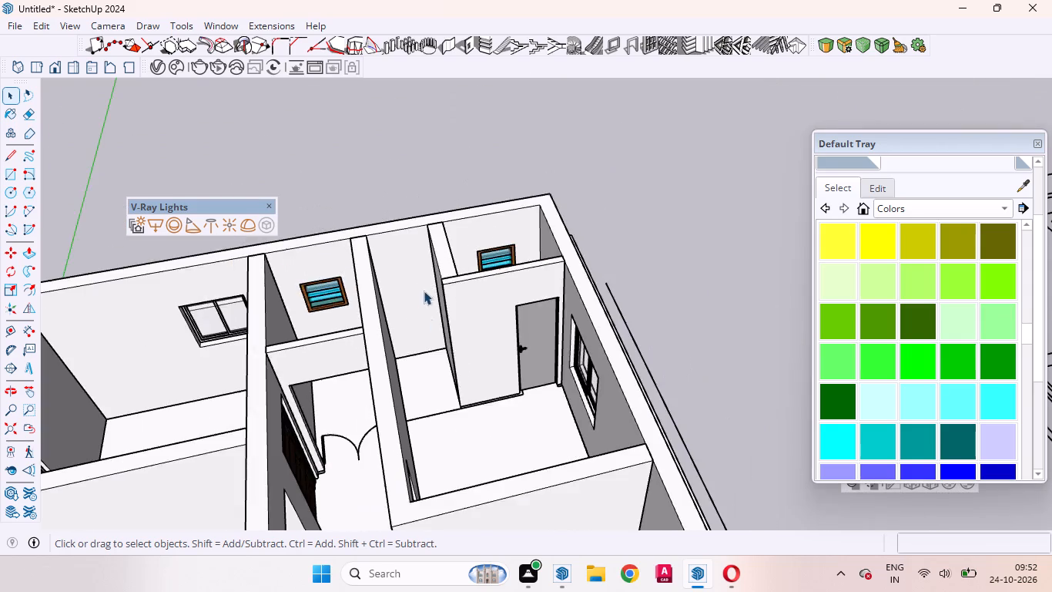
Examine the dining room, its openings and the adjoining kitchen from several sides.
middle_click_drag(433, 388, 554, 256)
scroll(387, 424, "up", 5)
middle_click_drag(392, 413, 492, 388)
scroll(505, 494, "up", 2)
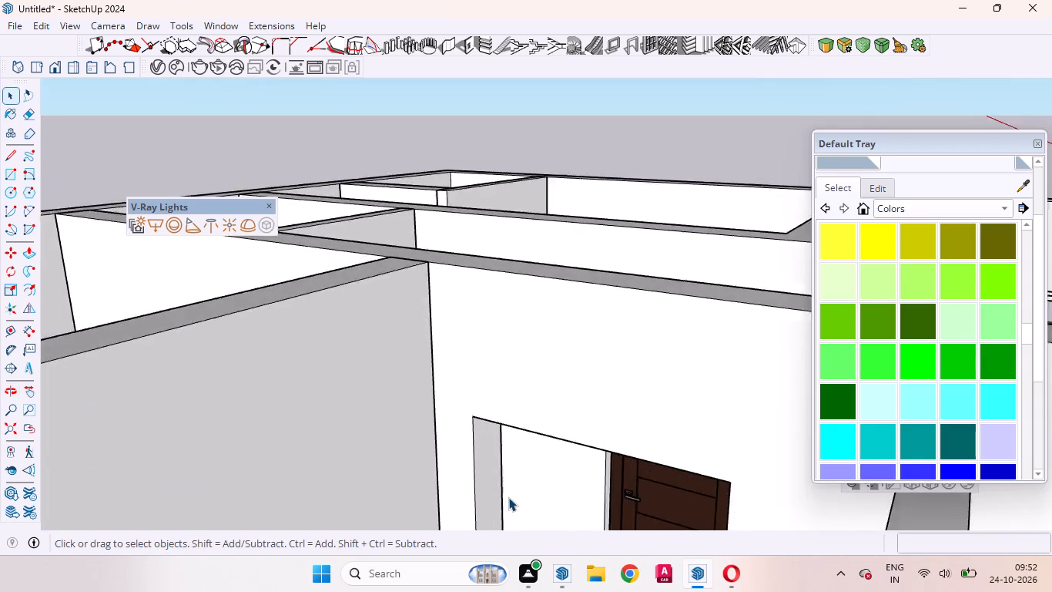
scroll(508, 497, "up", 3)
scroll(501, 469, "down", 15)
scroll(414, 325, "up", 1)
middle_click_drag(414, 337, 632, 440)
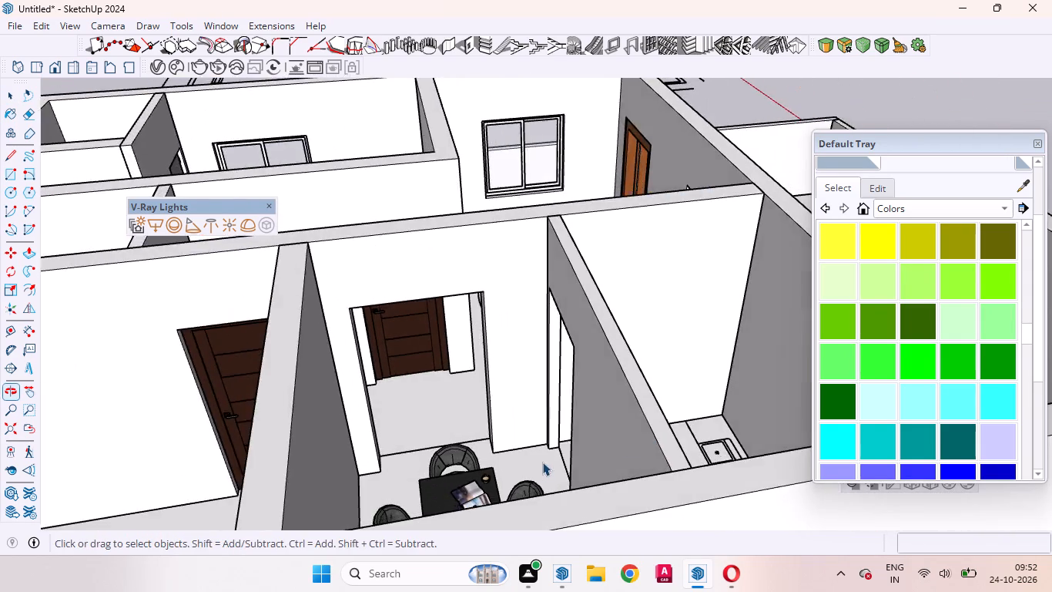
scroll(538, 466, "up", 4)
middle_click_drag(427, 469, 435, 522)
scroll(435, 521, "up", 1)
scroll(455, 437, "down", 4)
scroll(475, 365, "down", 5)
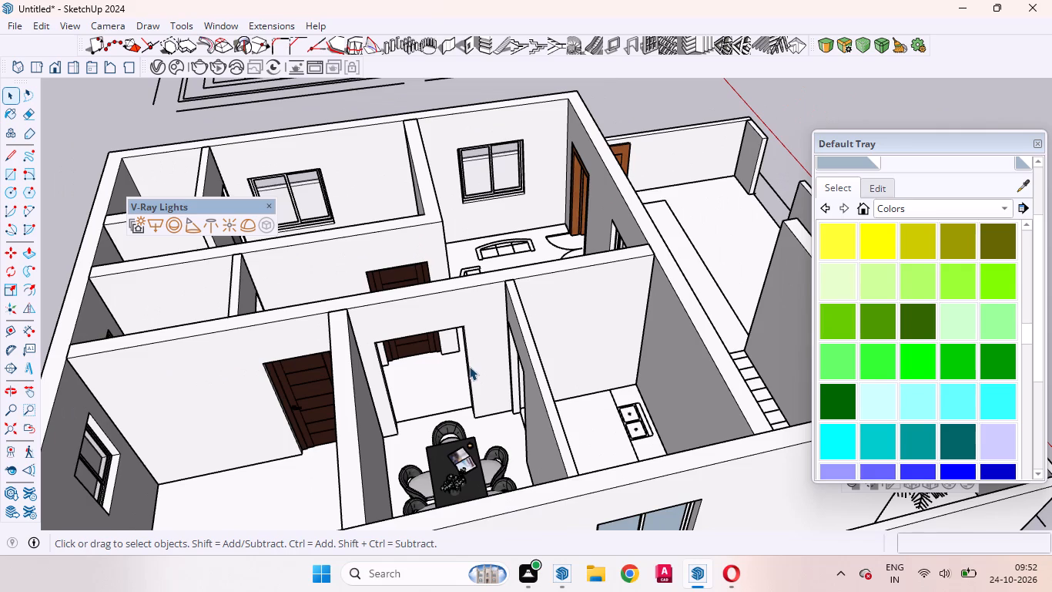
scroll(441, 367, "down", 4)
middle_click_drag(582, 375, 471, 418)
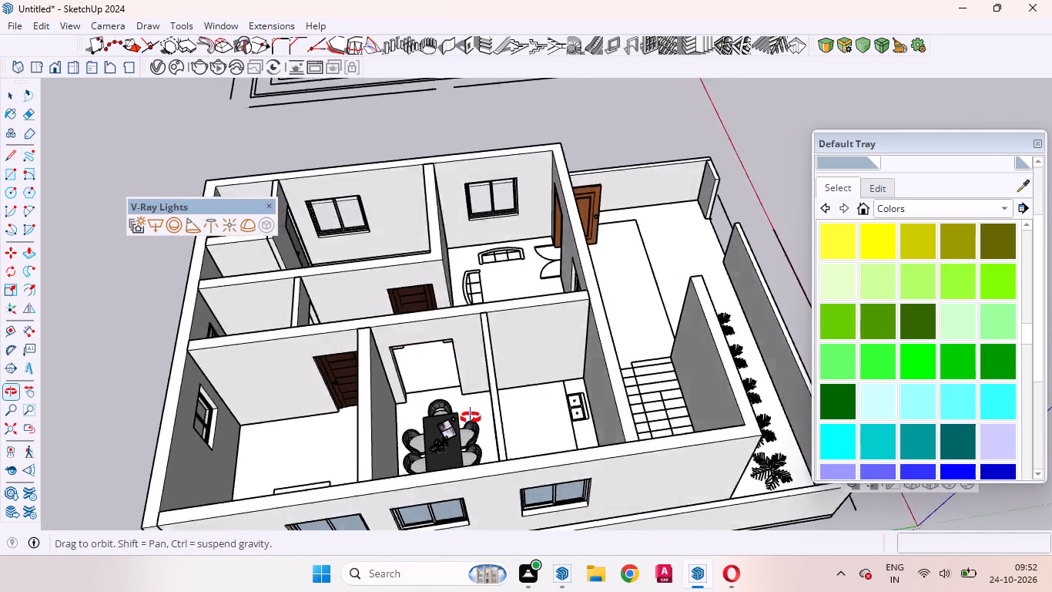
middle_click_drag(471, 418, 312, 395)
scroll(459, 338, "up", 3)
middle_click_drag(464, 343, 331, 399)
scroll(451, 430, "up", 4)
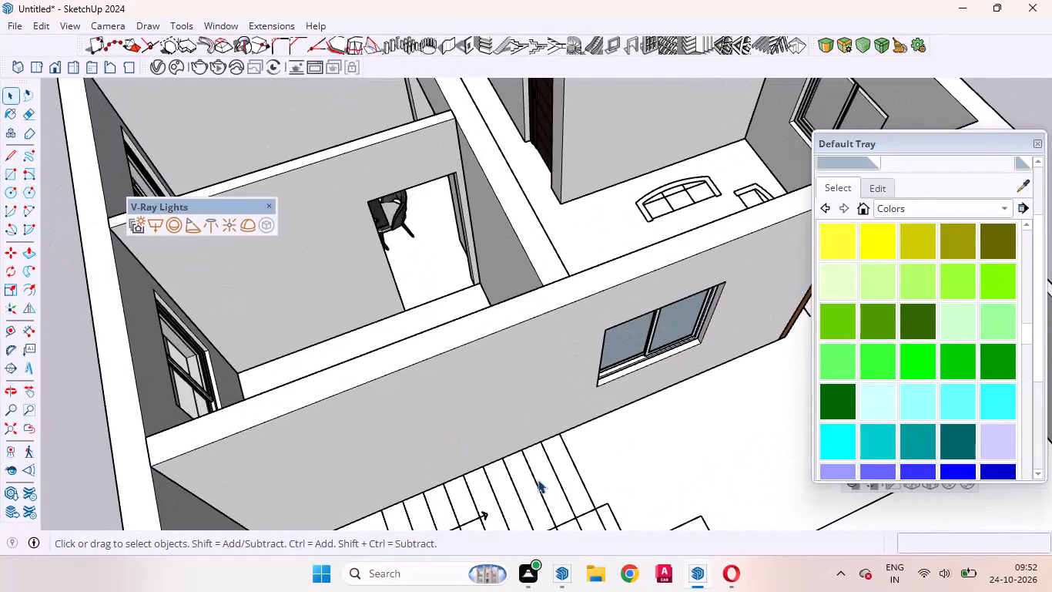
Examine the sliding window in the wall beside the staircase.
scroll(506, 325, "down", 3)
middle_click_drag(582, 355, 465, 356)
scroll(605, 402, "up", 12)
scroll(567, 385, "down", 3)
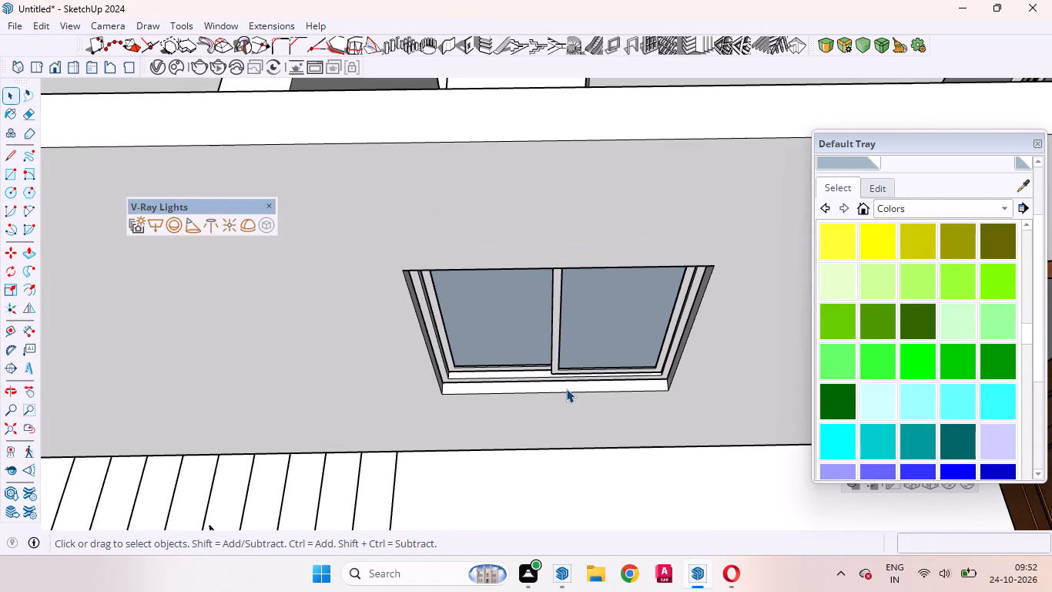
scroll(565, 389, "down", 3)
scroll(558, 409, "up", 3)
middle_click_drag(556, 411, 541, 411)
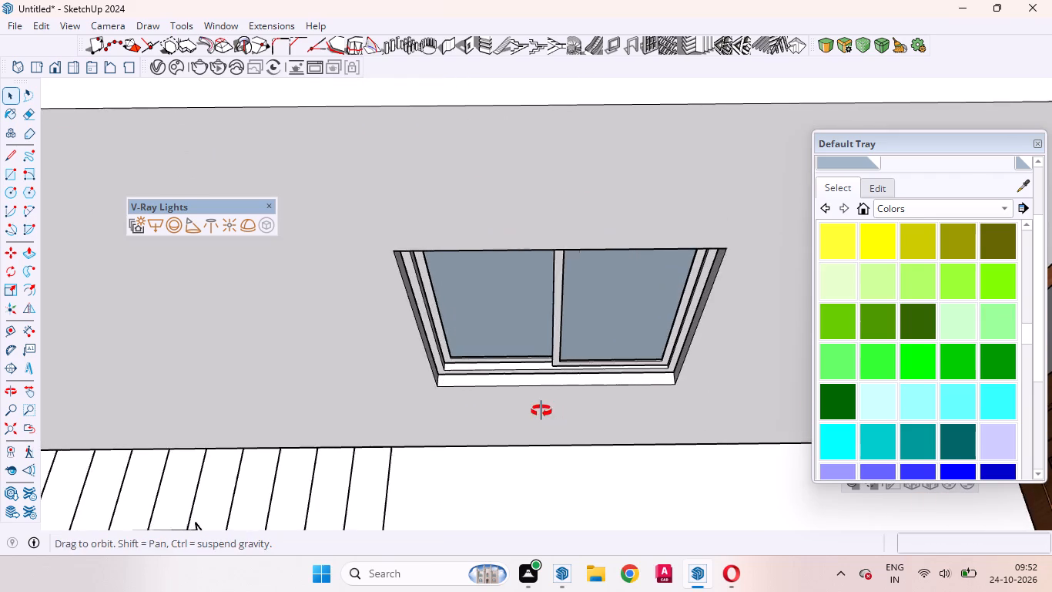
middle_click_drag(541, 411, 529, 403)
scroll(529, 403, "up", 1)
scroll(528, 401, "down", 2)
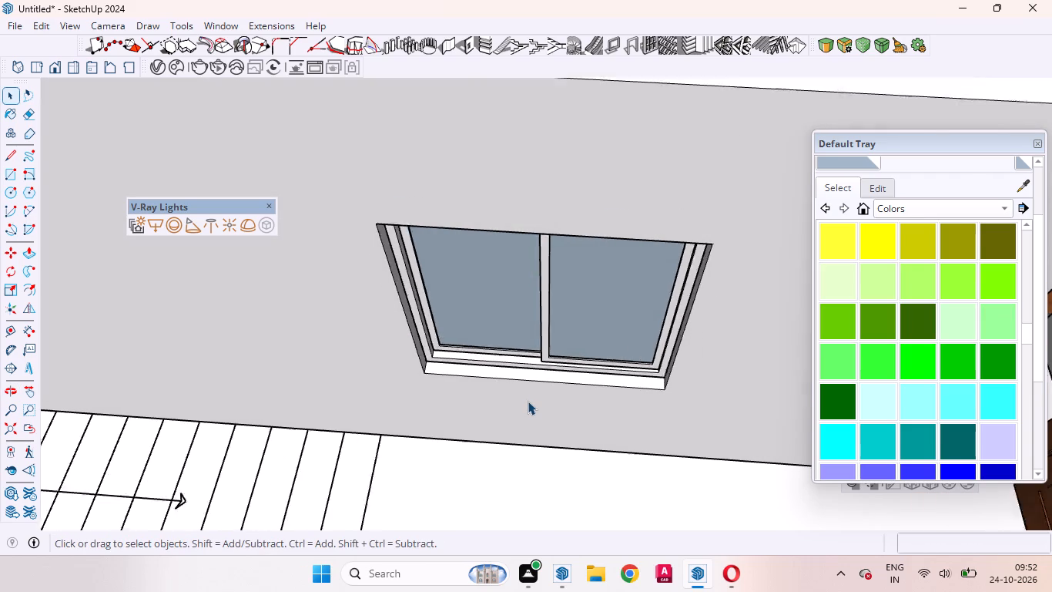
scroll(528, 401, "down", 2)
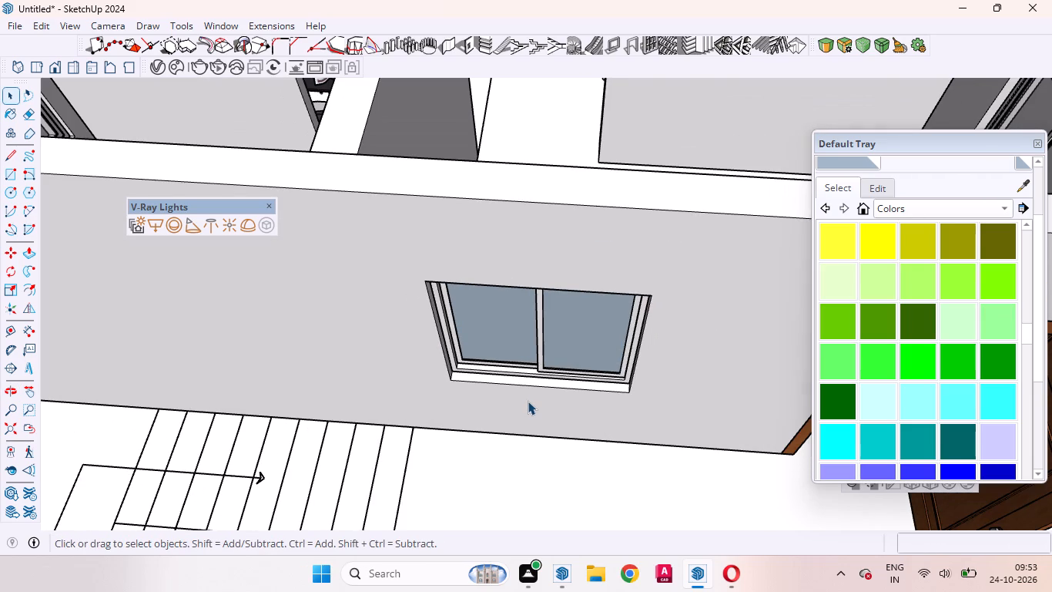
scroll(528, 401, "down", 4)
middle_click_drag(512, 422, 428, 422)
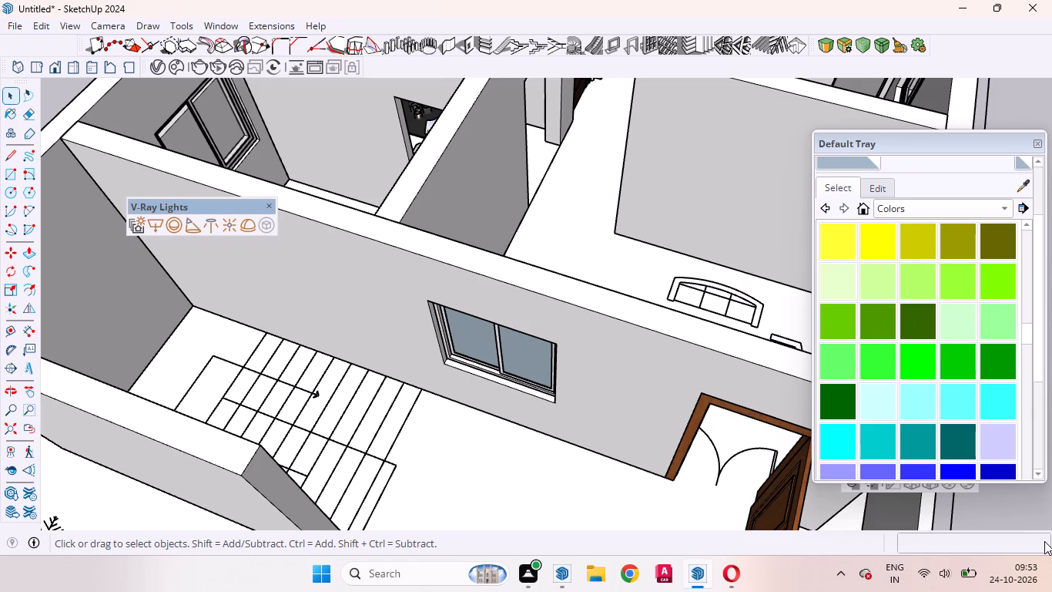
Review the whole house, ending at the 2D bed symbol in the bedroom with the attached toilet.
scroll(275, 0, "down", 4)
scroll(504, 280, "down", 16)
scroll(491, 266, "up", 4)
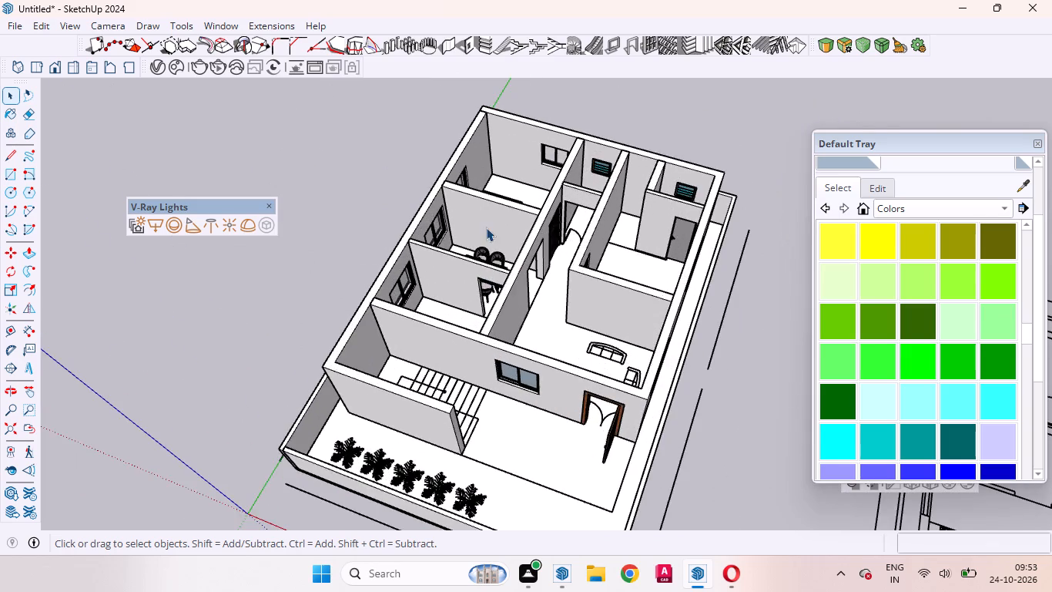
scroll(483, 224, "up", 6)
middle_click_drag(529, 200, 471, 233)
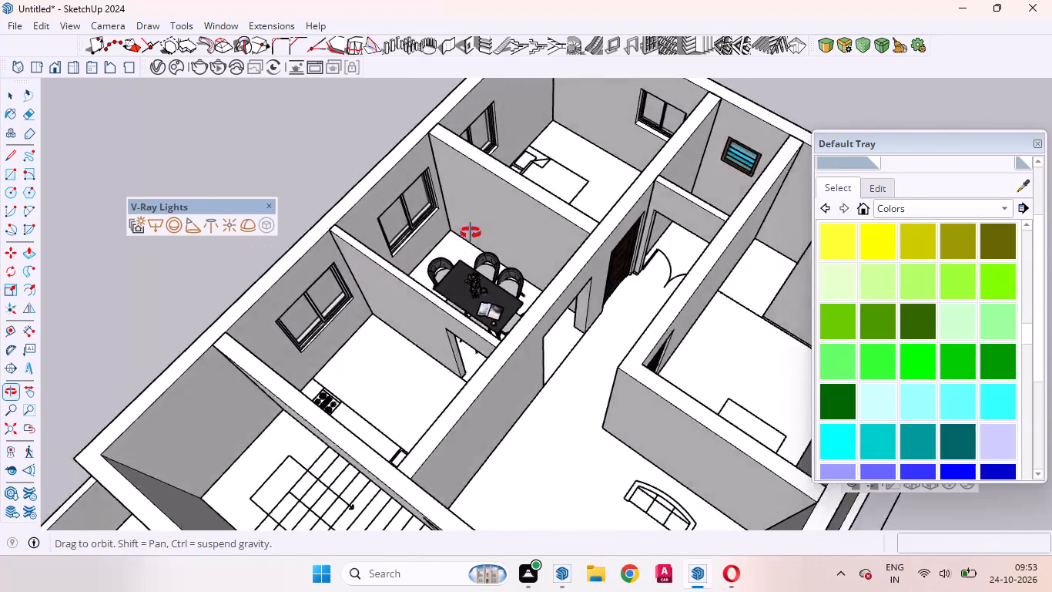
middle_click_drag(471, 233, 0, 204)
scroll(504, 357, "down", 5)
middle_click_drag(585, 412, 280, 394)
scroll(370, 279, "up", 8)
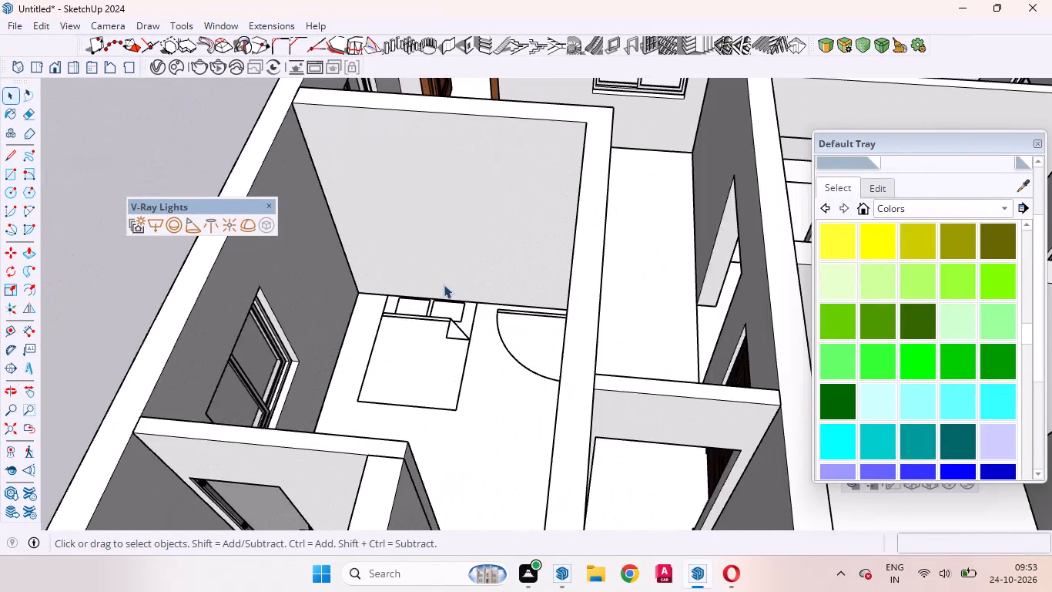
Place vertical guides 1'5" in from both side edges of the bedroom wall behind the 2D bed symbol.
scroll(446, 292, "down", 2)
middle_click_drag(451, 300, 501, 251)
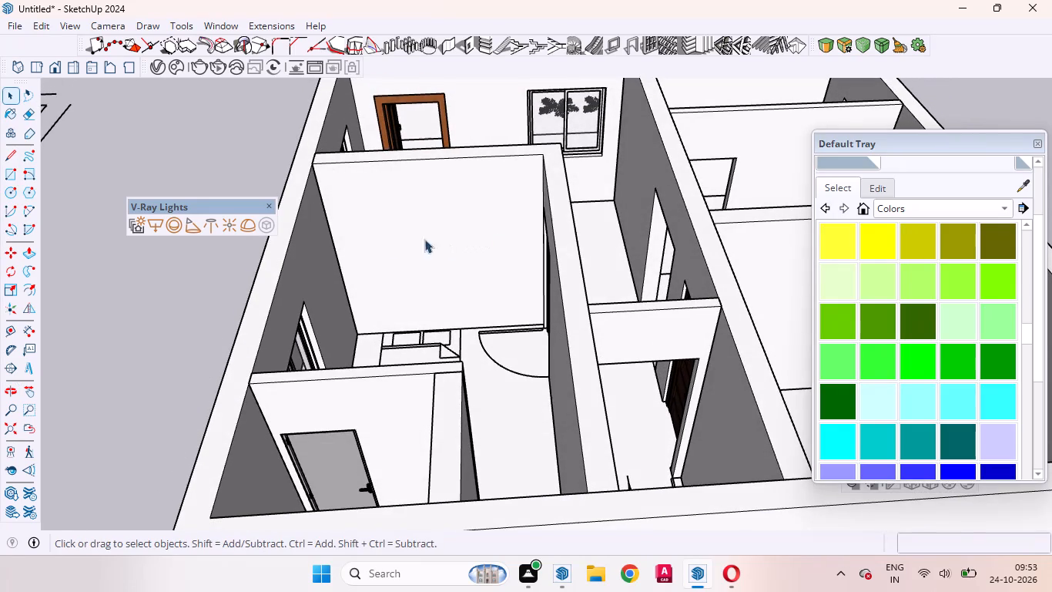
key("t")
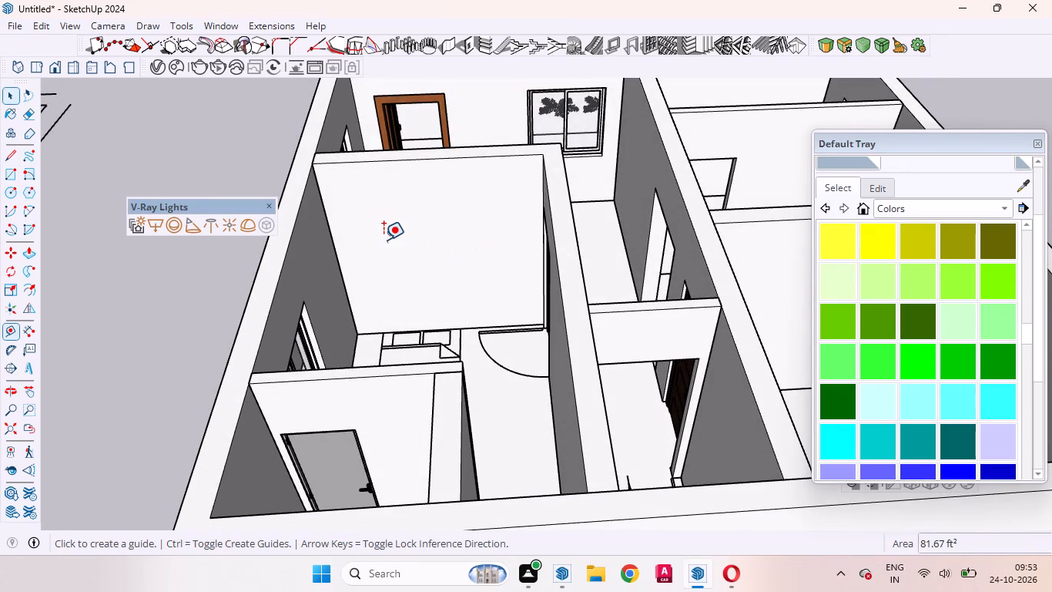
left_click(328, 221)
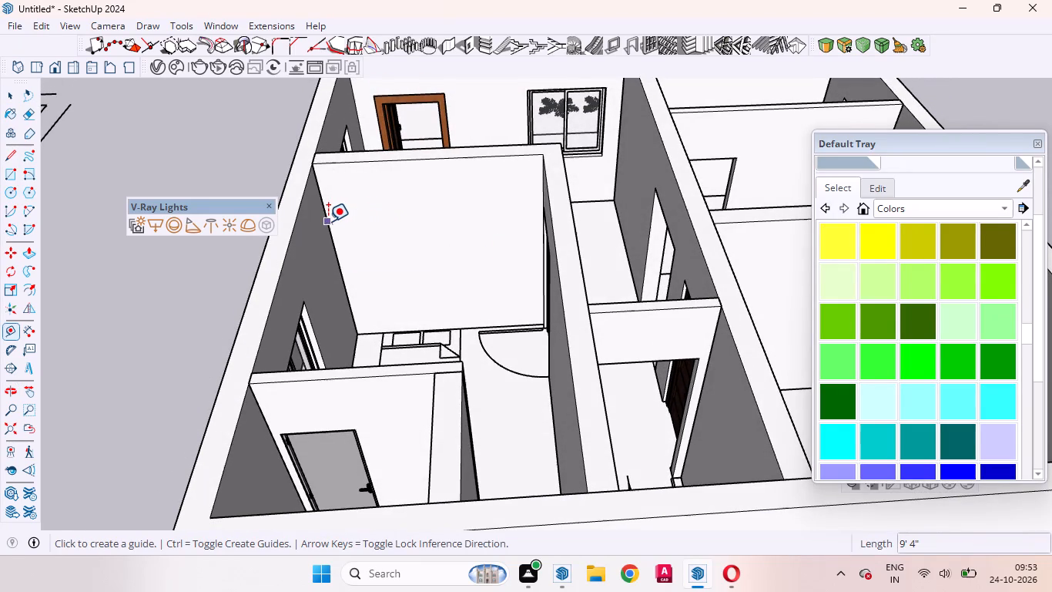
key("1")
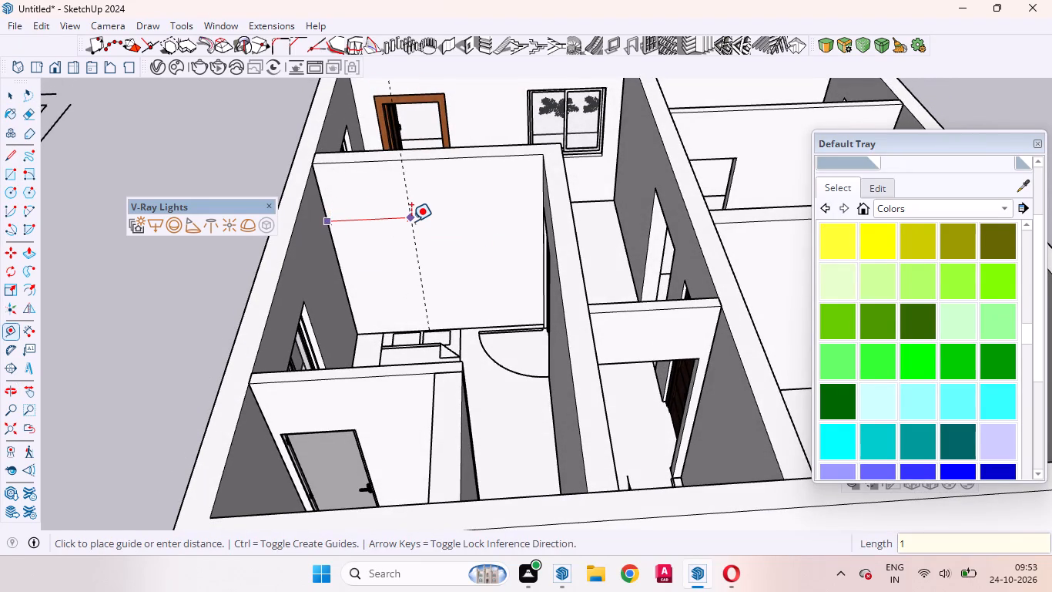
type("'5")
key("Return")
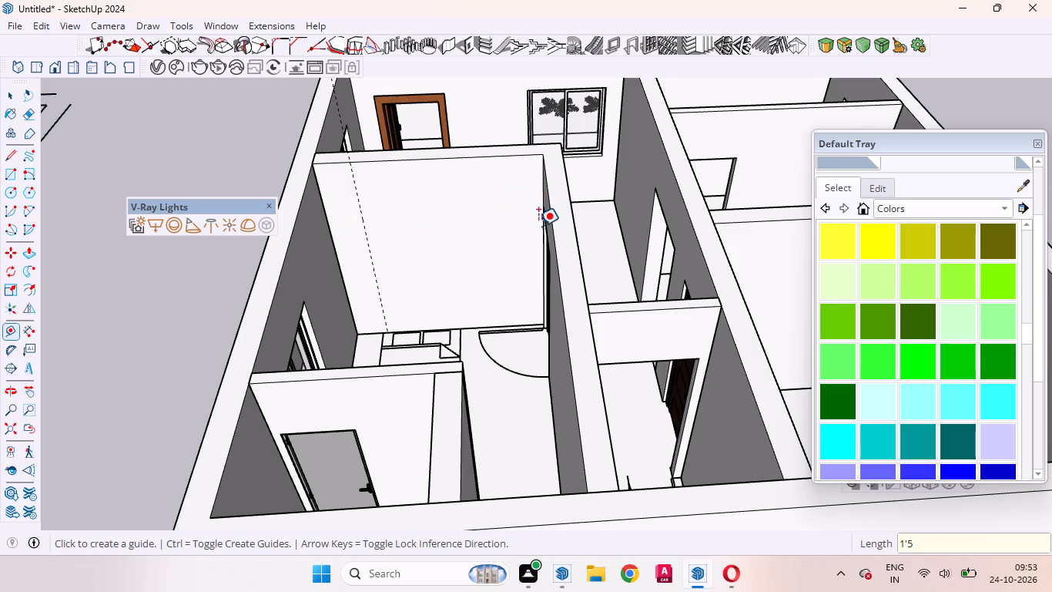
middle_click_drag(537, 227, 611, 204)
left_click(541, 187)
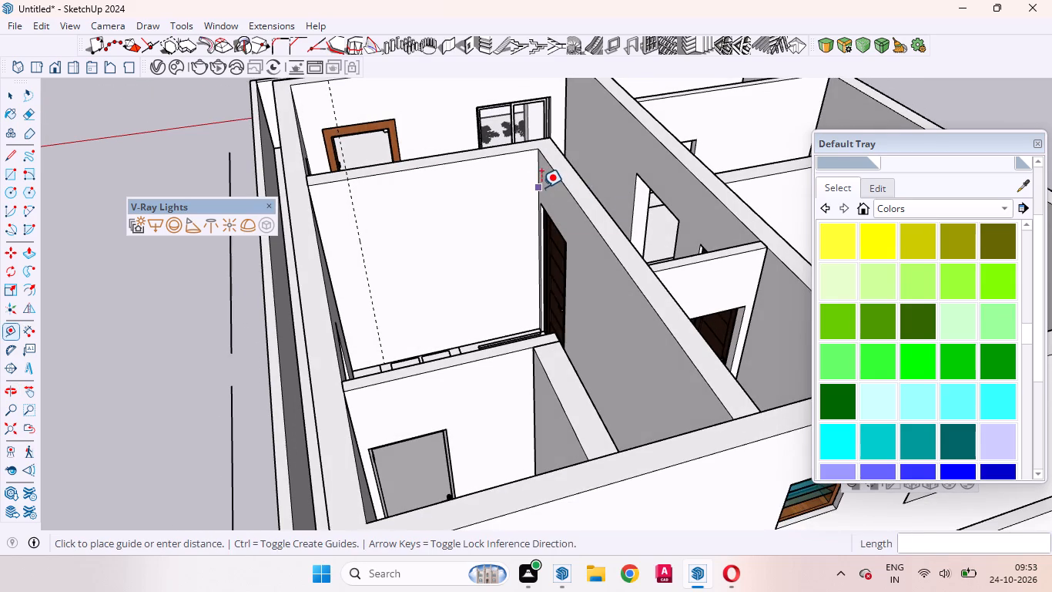
type("1'5")
key("Return")
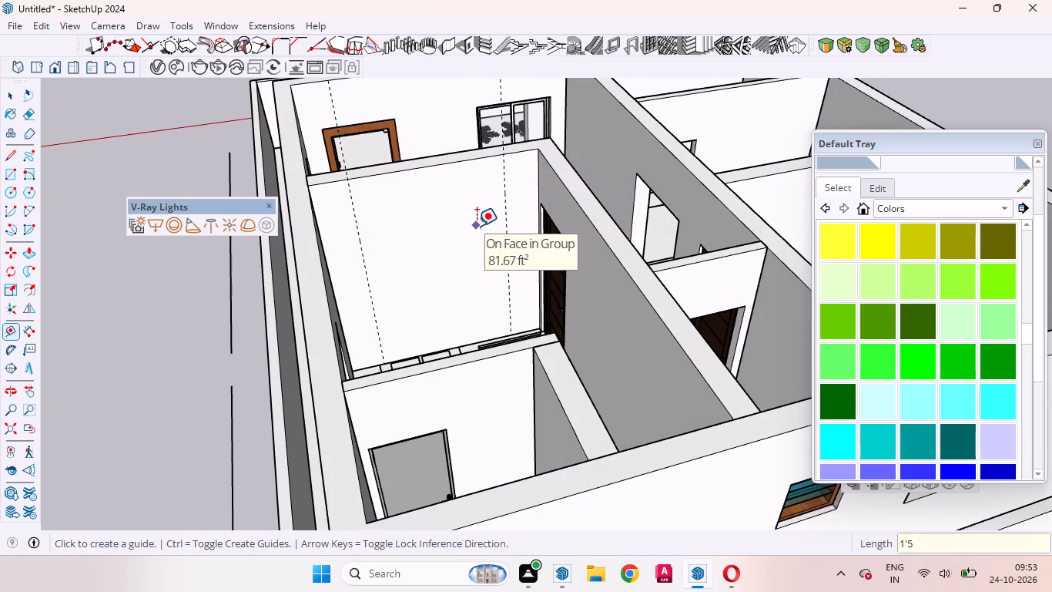
Add a second pair of vertical guides on the bed wall, each 6" inward from the existing guides.
scroll(390, 249, "up", 4)
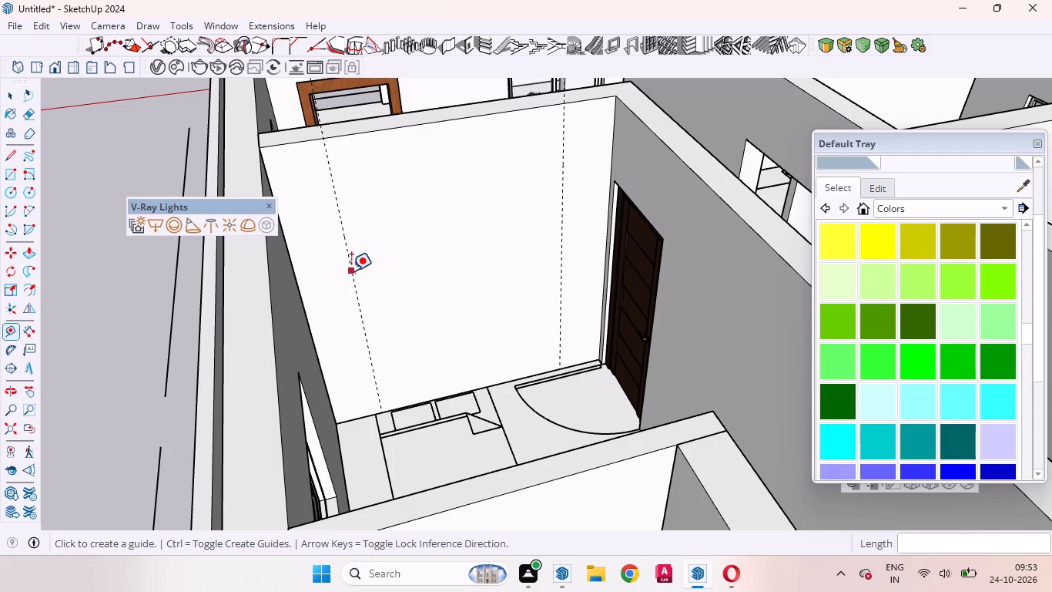
left_click(351, 270)
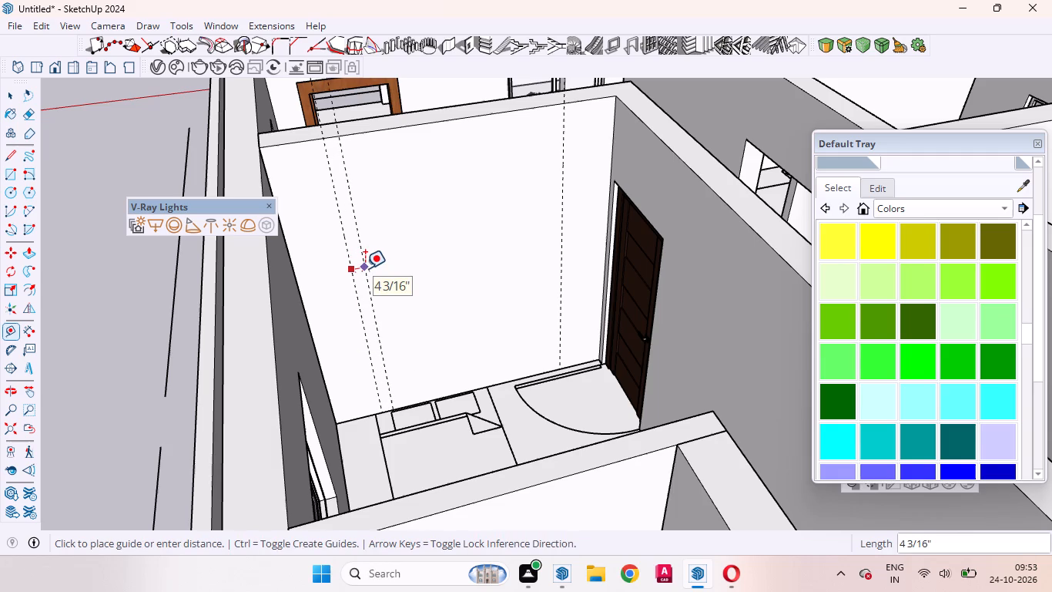
key("6")
key("Return")
left_click(563, 261)
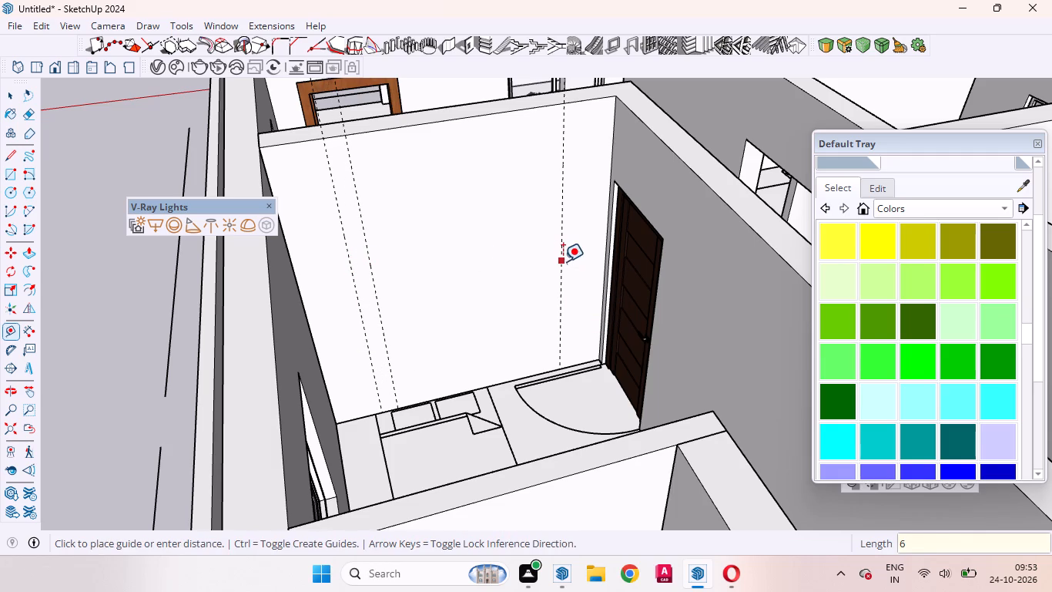
key("6")
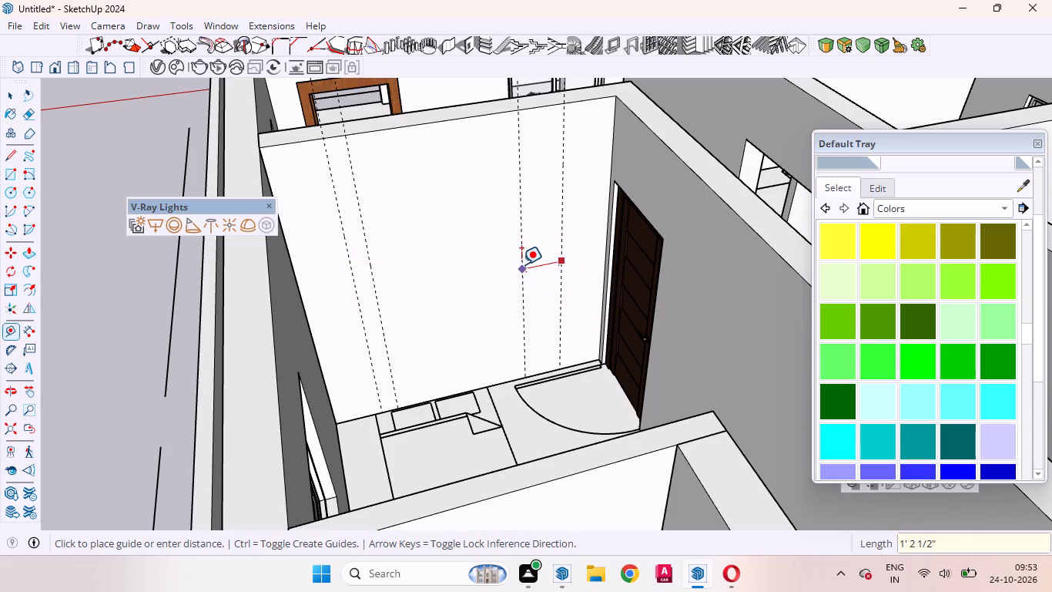
key("Return")
key("space")
Open the bed wall group and draw a 1'5" by 9'4" full-height rectangle at the wall's end opposite the door.
scroll(492, 284, "down", 3)
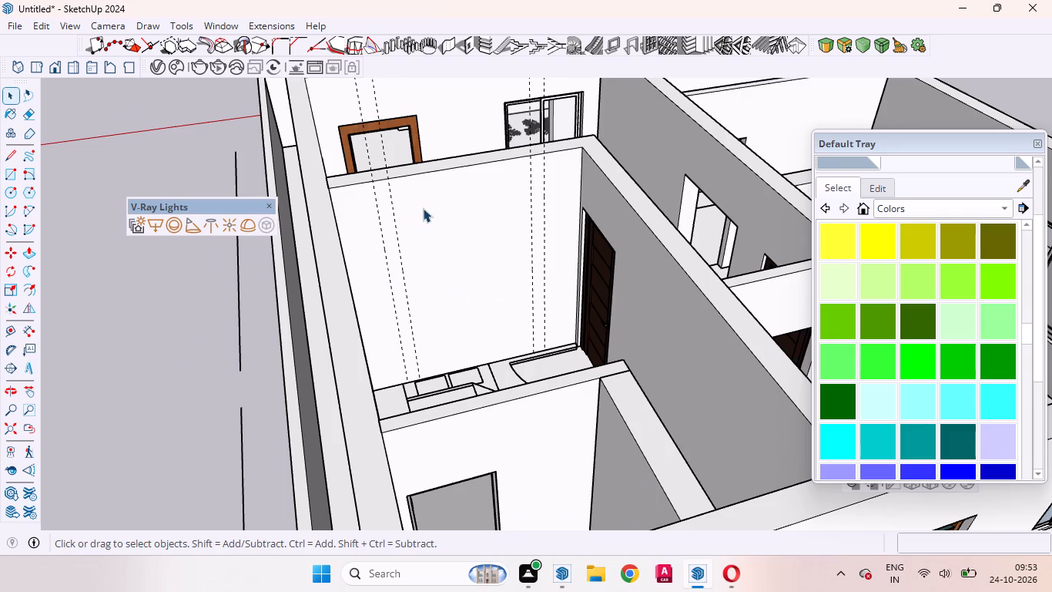
middle_click_drag(421, 253, 403, 252)
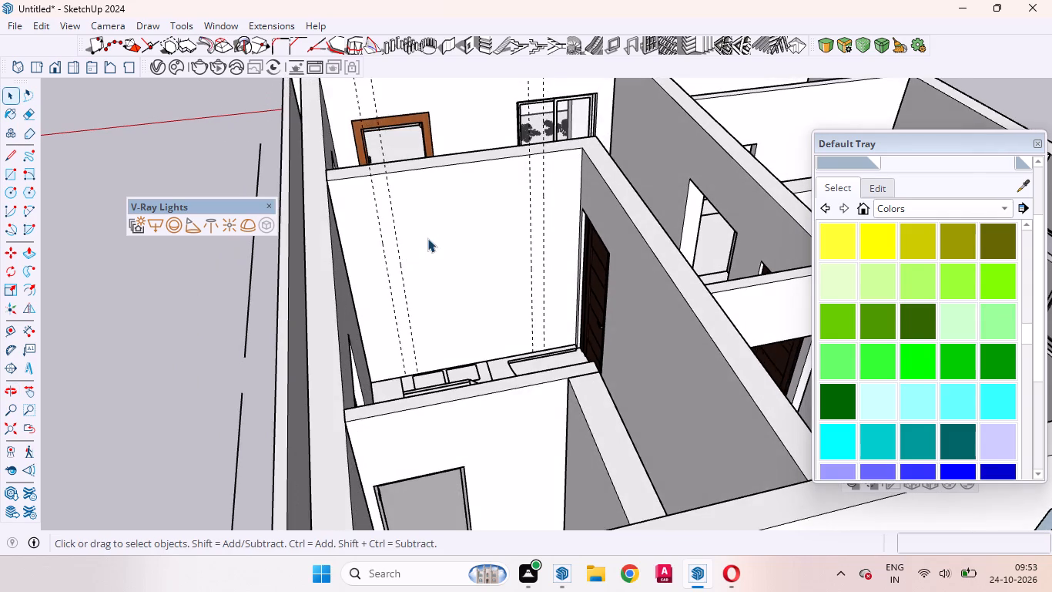
triple_click(427, 238)
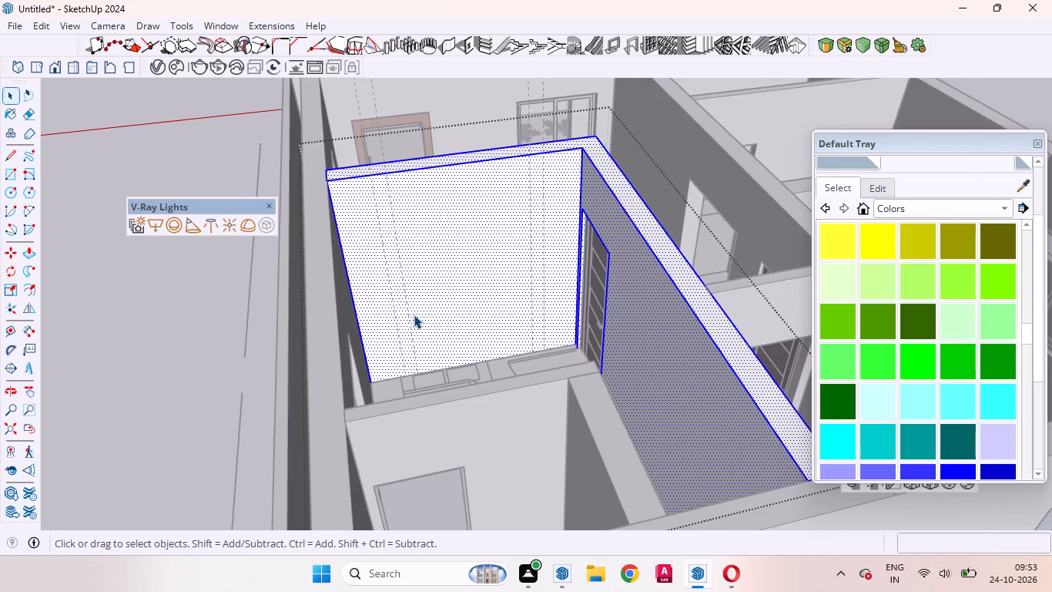
key("r")
left_click(372, 385)
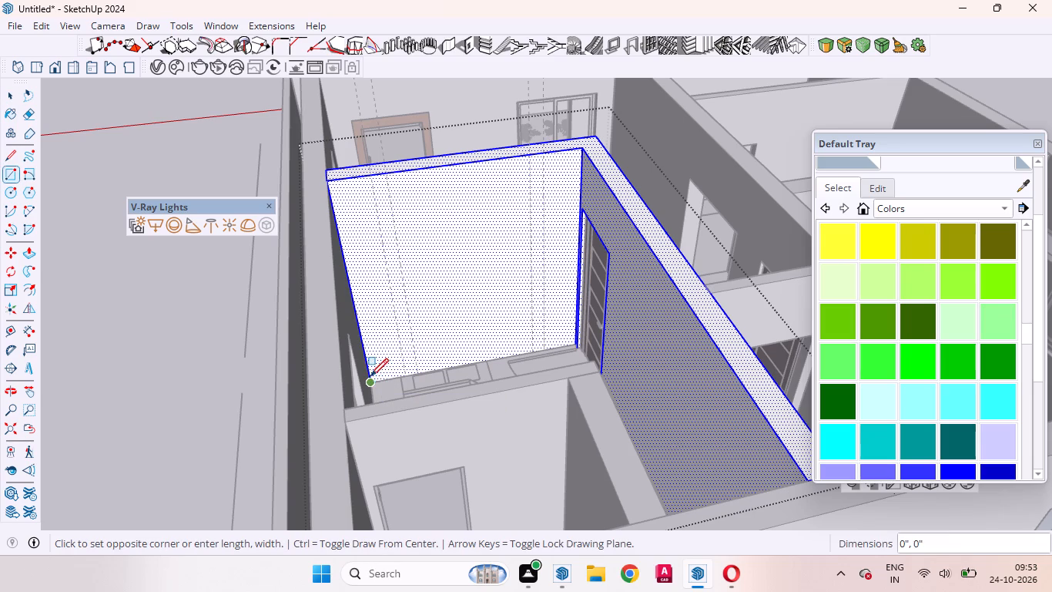
left_click(373, 176)
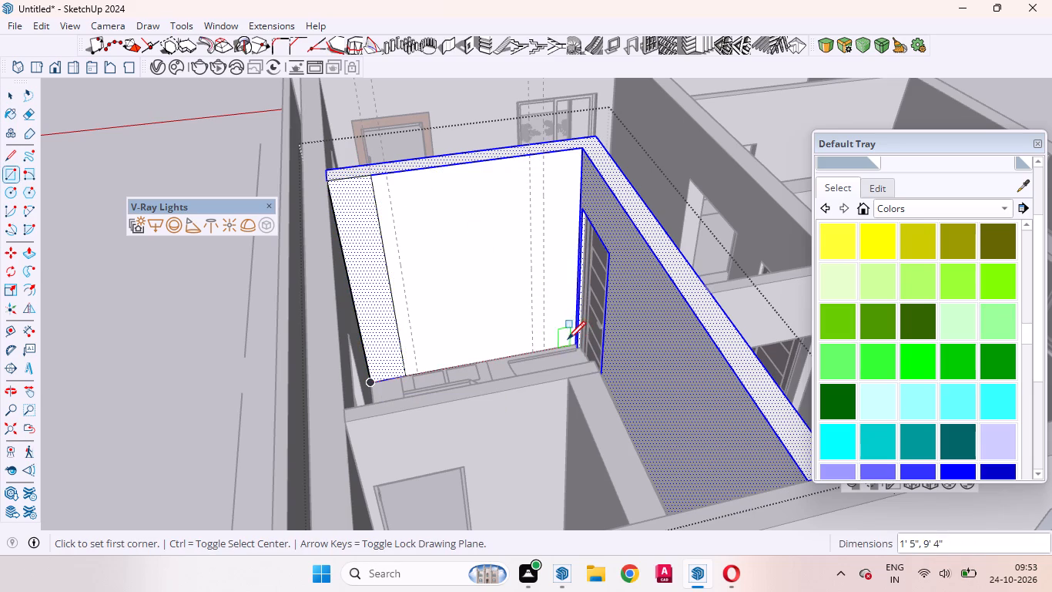
Draw a matching 1'5" by 9'4" full-height rectangle at the door end of the bed wall.
scroll(568, 339, "up", 9)
left_click(585, 357)
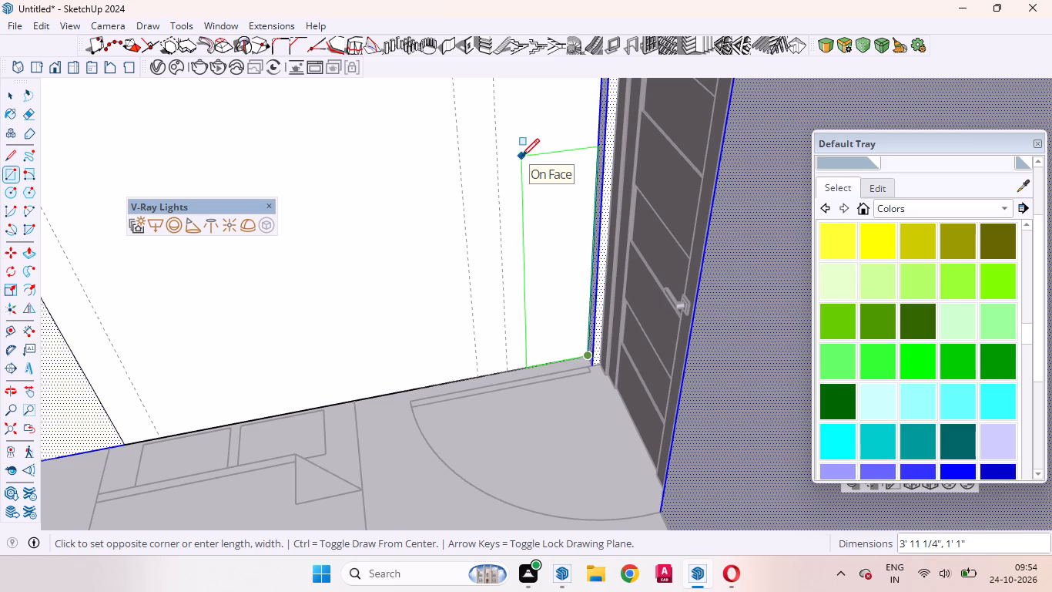
scroll(519, 175, "down", 9)
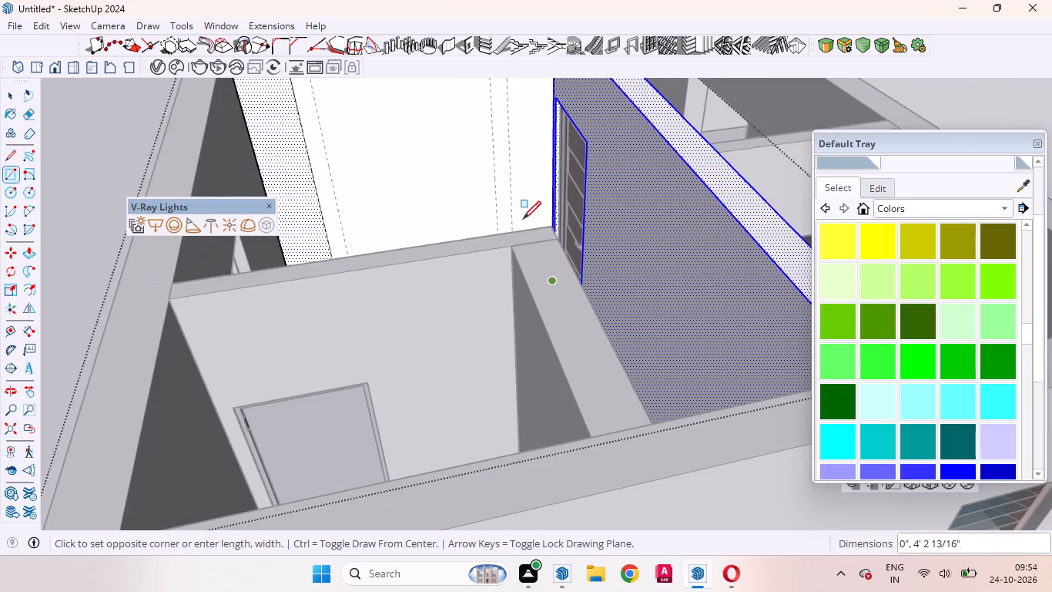
scroll(523, 217, "down", 4)
scroll(512, 92, "up", 9)
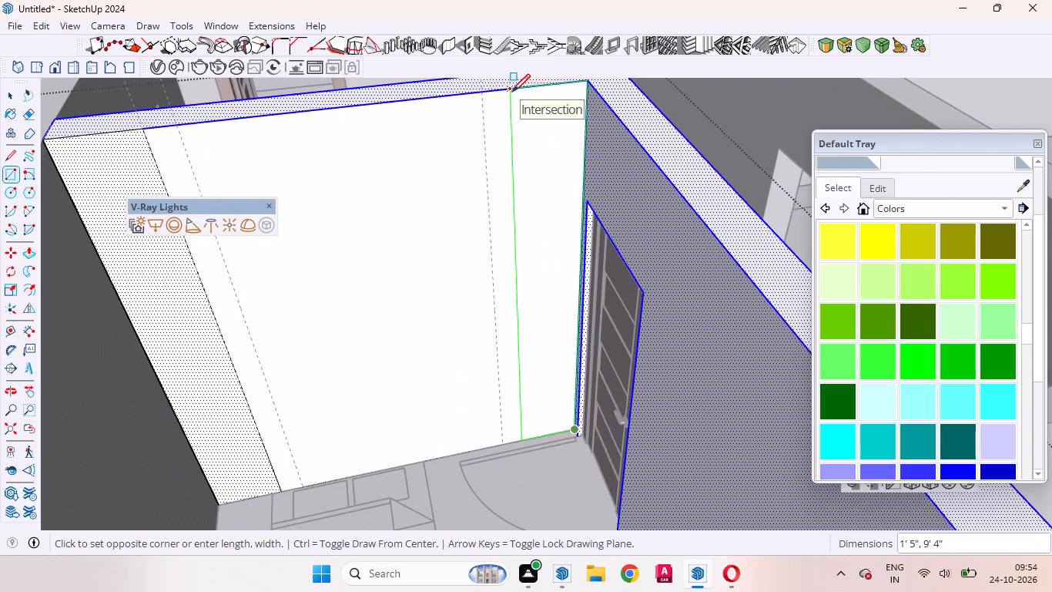
left_click(512, 92)
key("space")
left_click(544, 215)
scroll(549, 233, "down", 4)
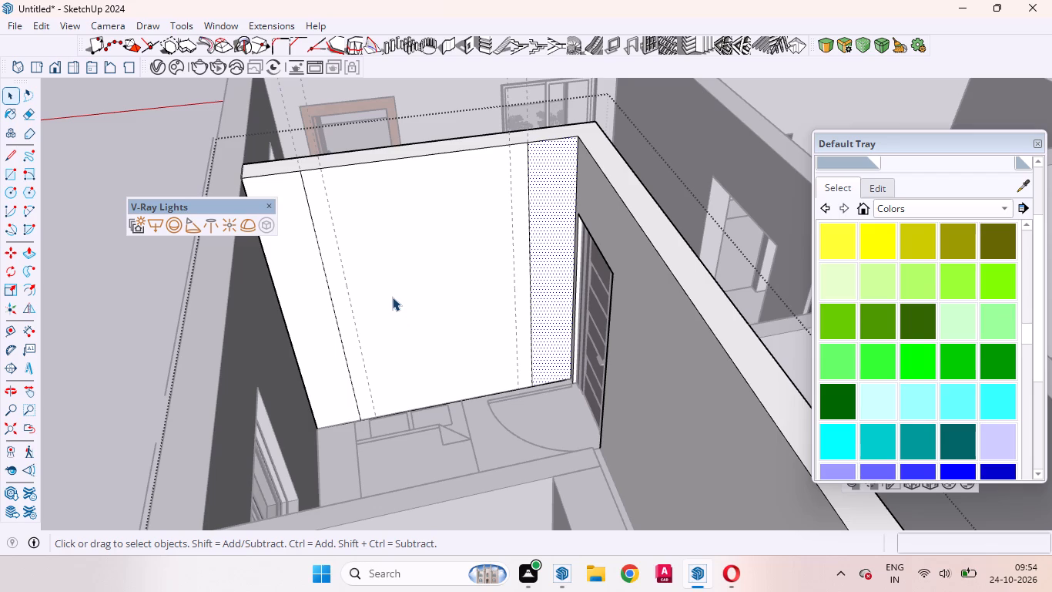
Place a horizontal guide about 3'1" below the top edge of the bed wall.
key("t")
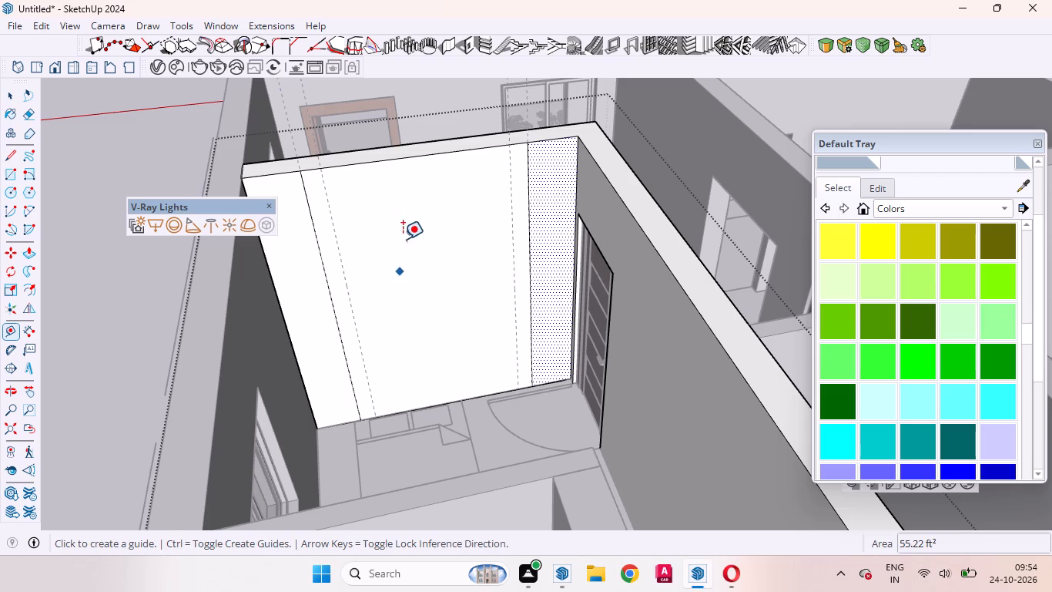
left_click(411, 157)
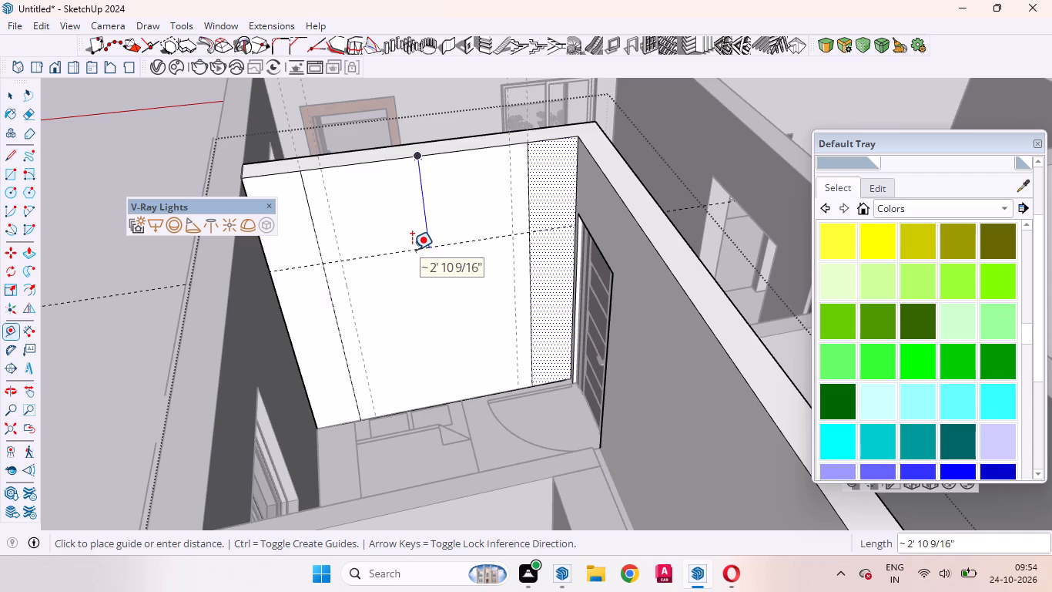
left_click(412, 256)
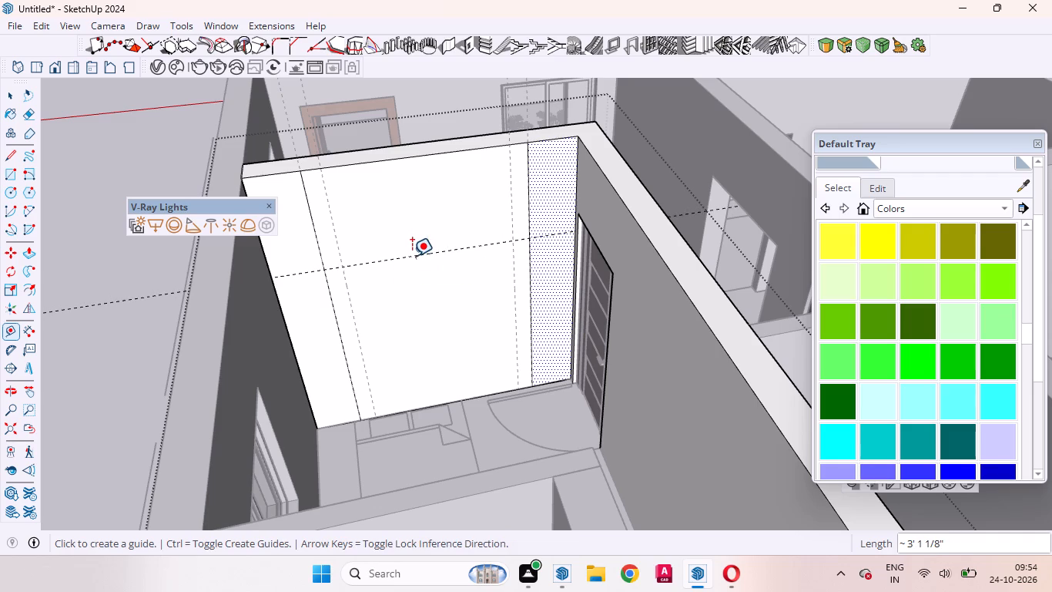
key("space")
Draw a rectangle 4'11" wide and about 6'3" high from the floor to the horizontal guide, between the inner vertical guides.
left_click(441, 321)
middle_click_drag(454, 322, 440, 317)
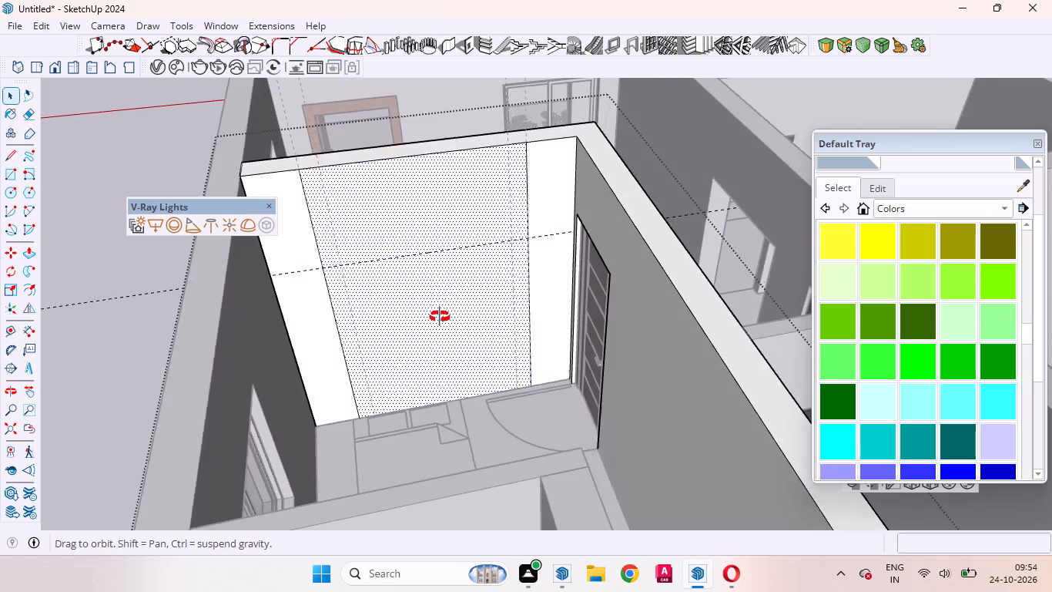
middle_click_drag(440, 317, 444, 295)
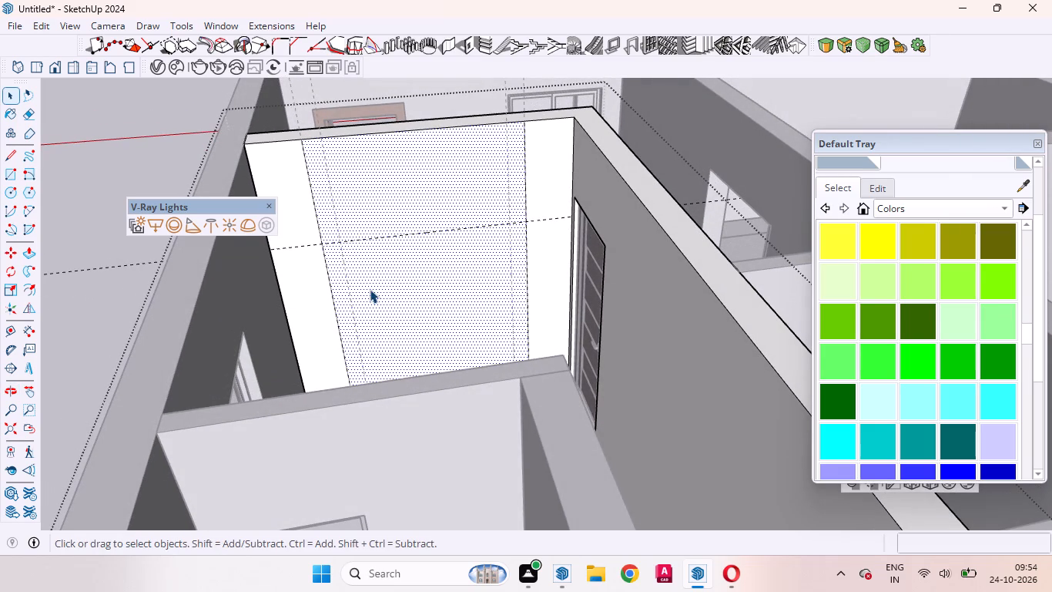
key("r")
middle_click_drag(381, 312, 390, 365)
scroll(390, 365, "up", 1)
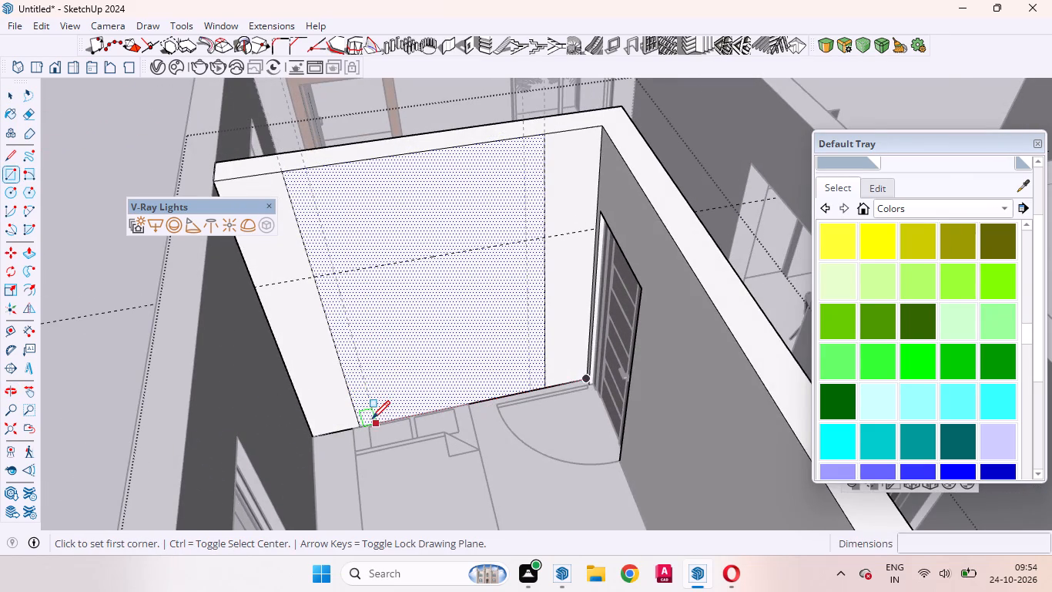
left_click(378, 419)
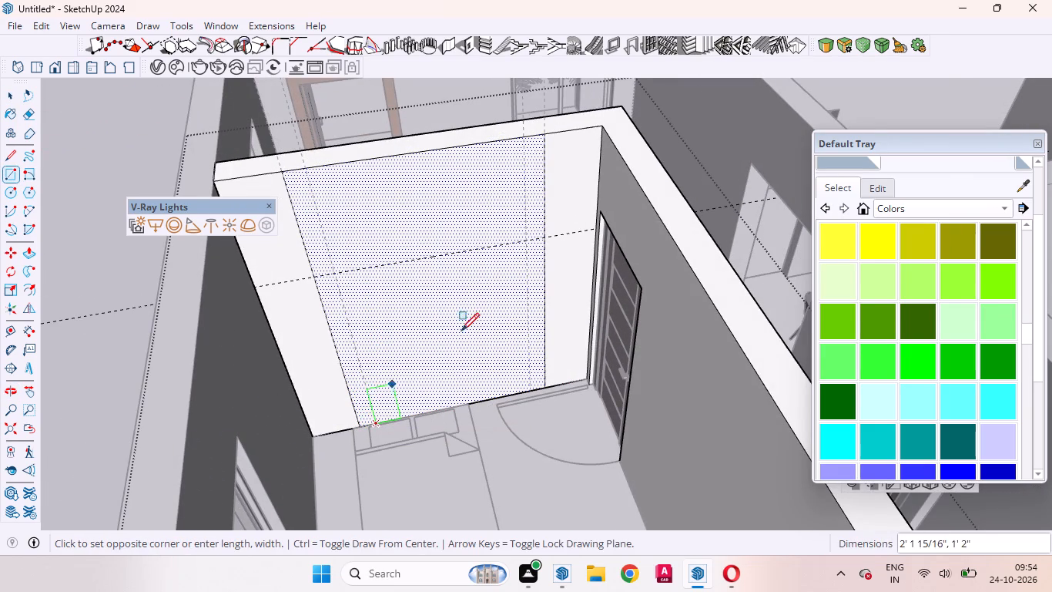
left_click(530, 237)
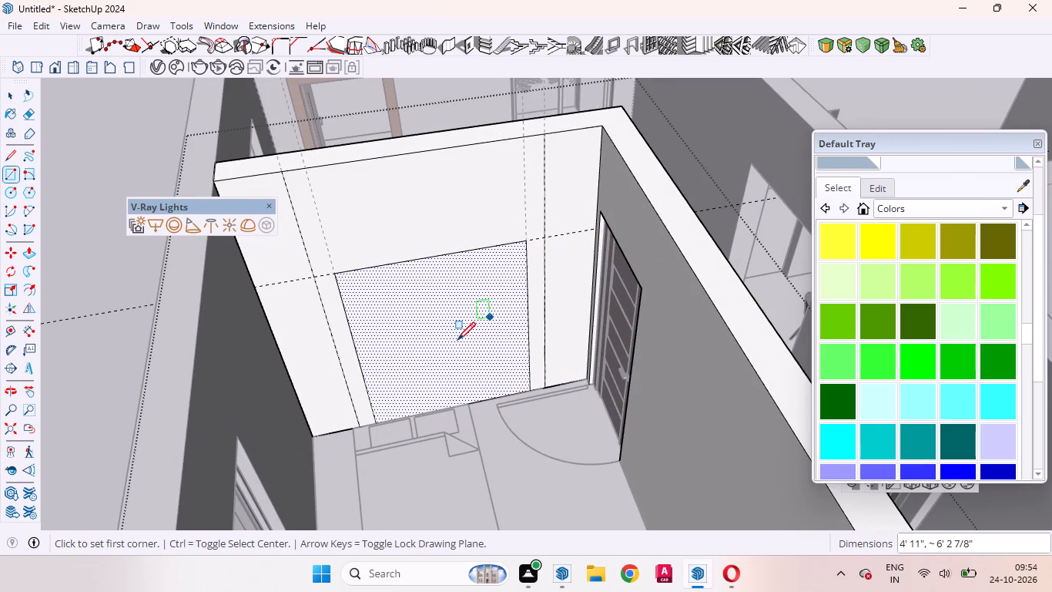
key("space")
Draw a 100-segment arc over the full top edge of the 4'11" wide rectangle, bulging upward about 2 ft.
key("a")
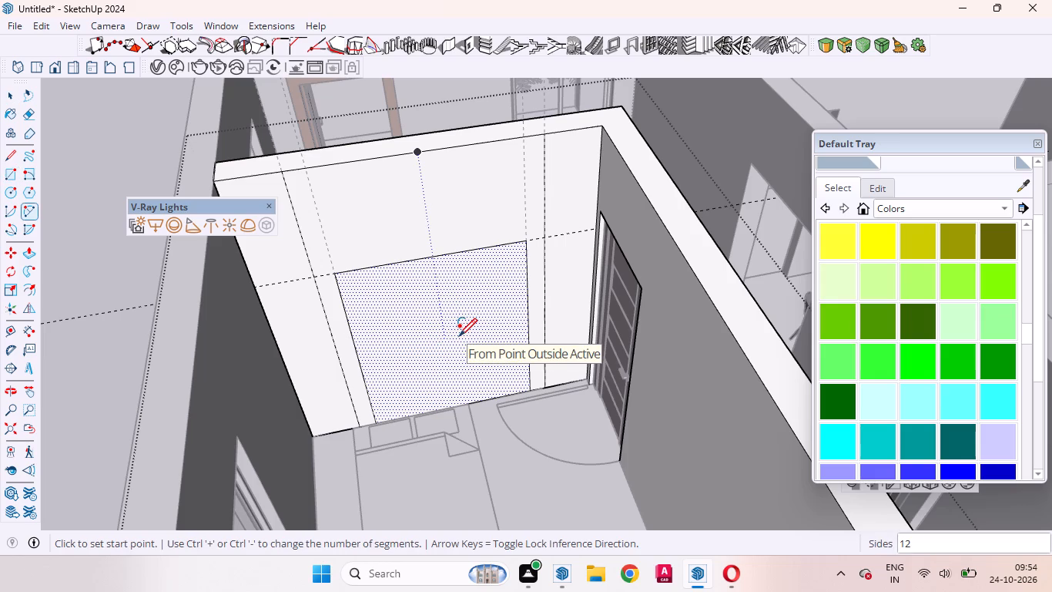
type("100")
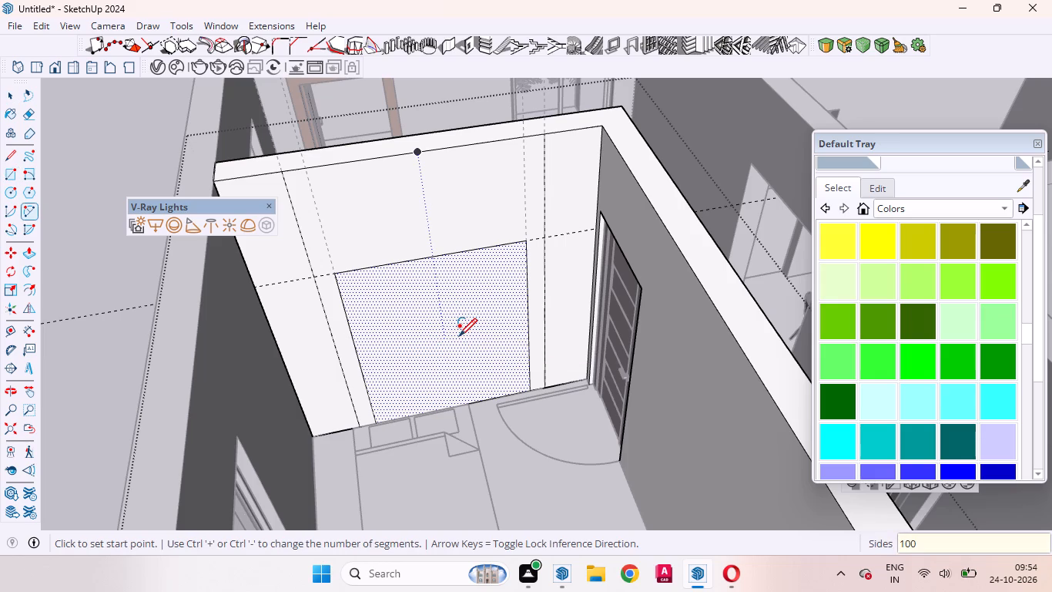
key("Return")
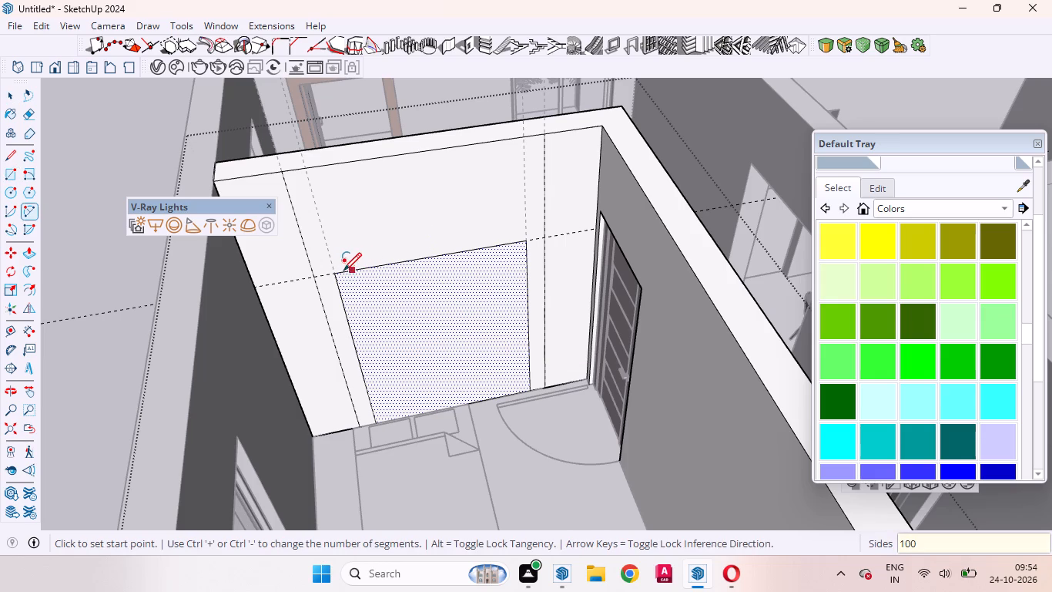
left_click(339, 271)
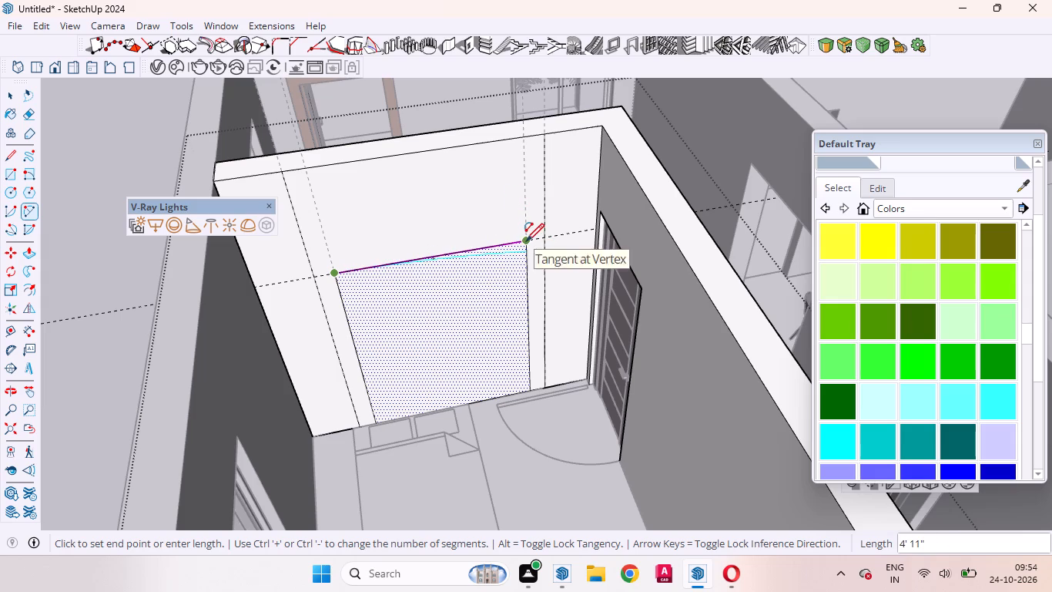
left_click(526, 241)
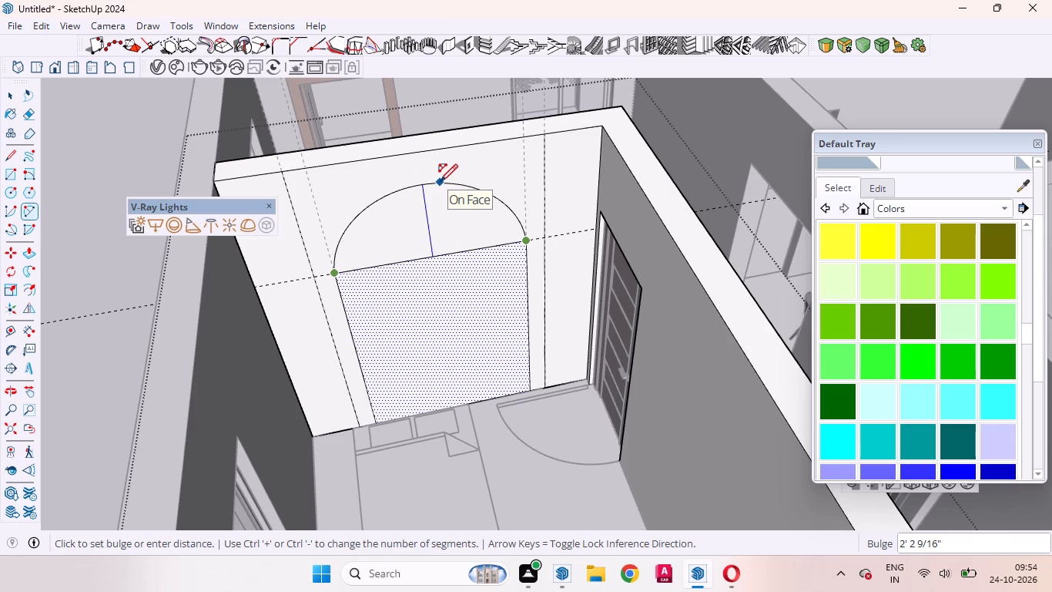
middle_click_drag(440, 182, 495, 146)
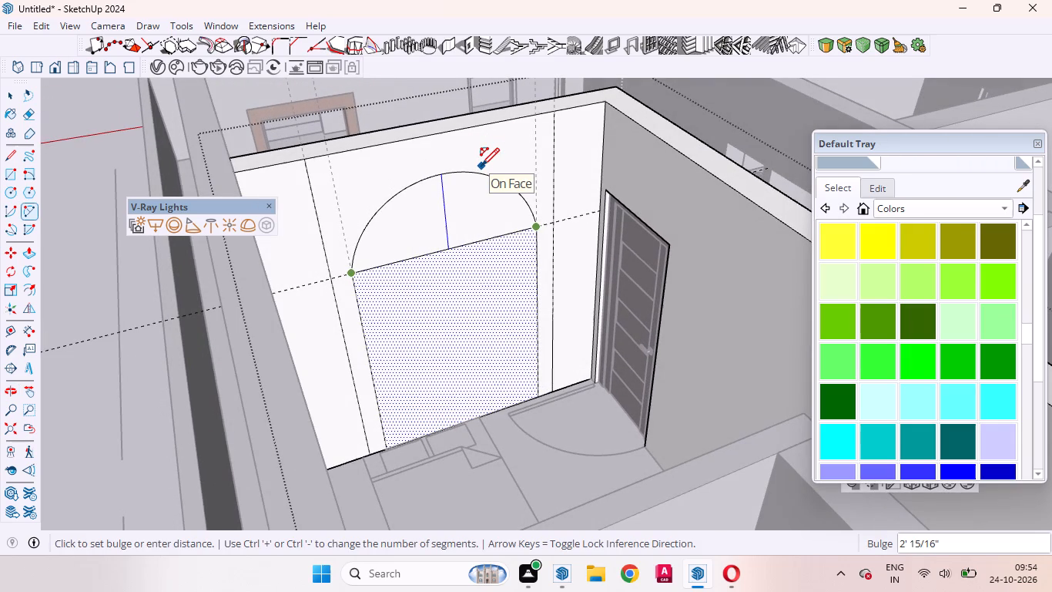
middle_click_drag(460, 171, 459, 171)
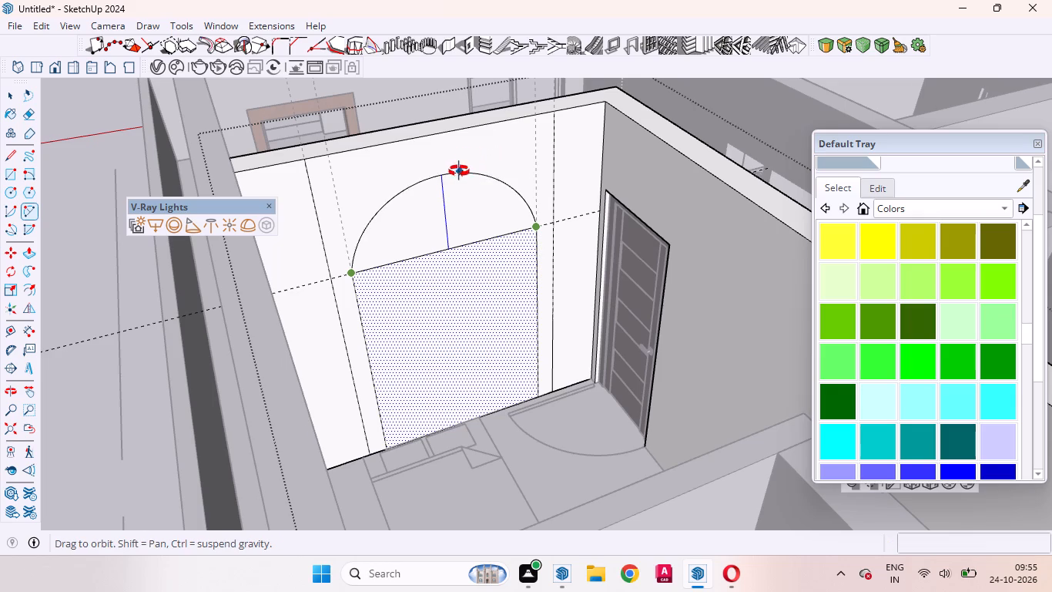
middle_click_drag(459, 171, 406, 166)
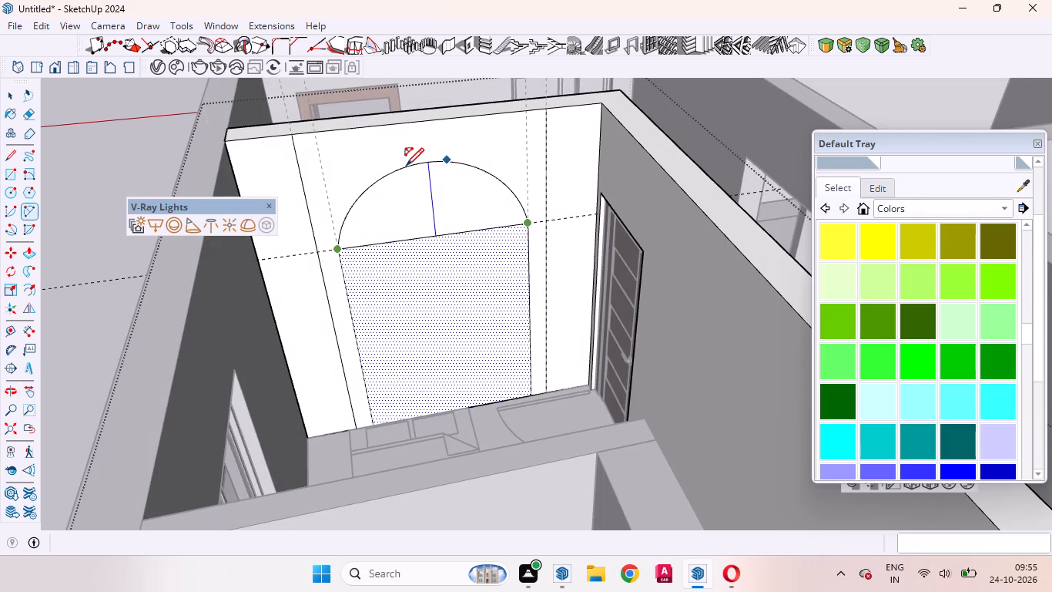
left_click(406, 166)
key("space")
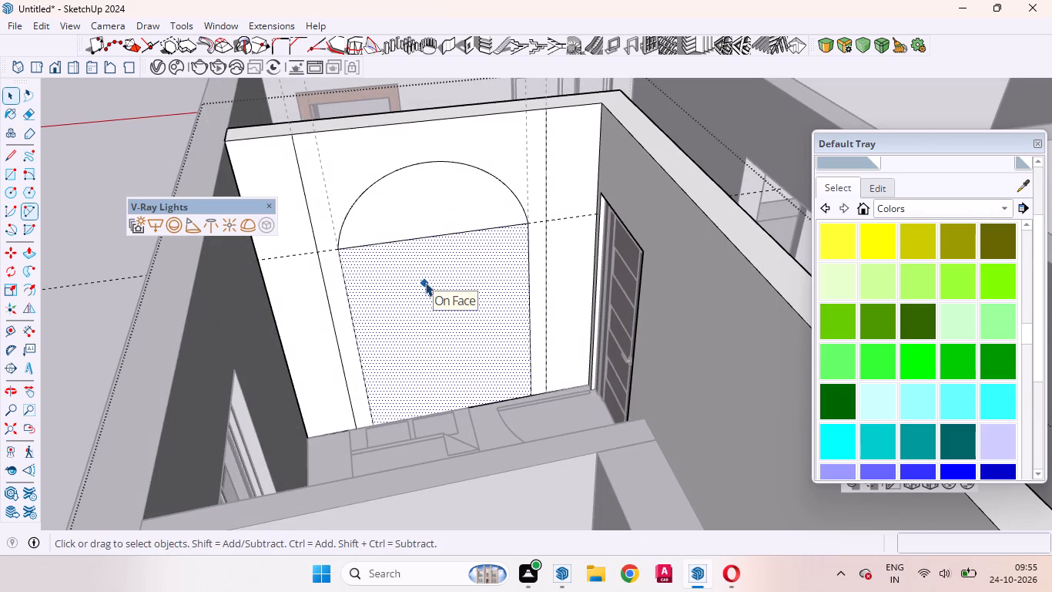
Delete the straight edge between the arc and the rectangle so they form a single arched face.
left_click(424, 240)
key("Delete")
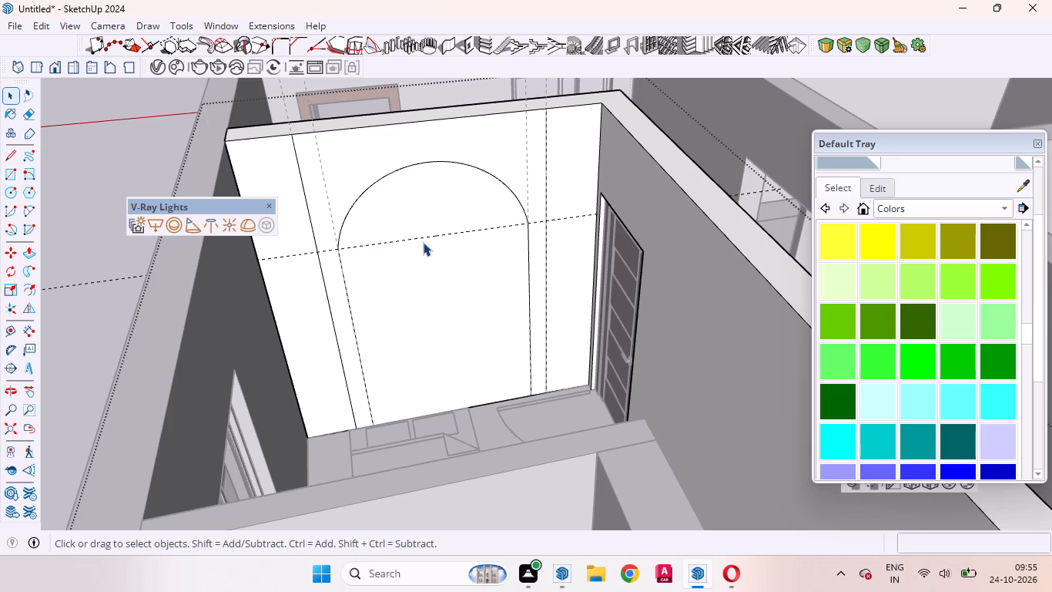
left_click(408, 299)
middle_click_drag(424, 244, 527, 259)
left_click(399, 187)
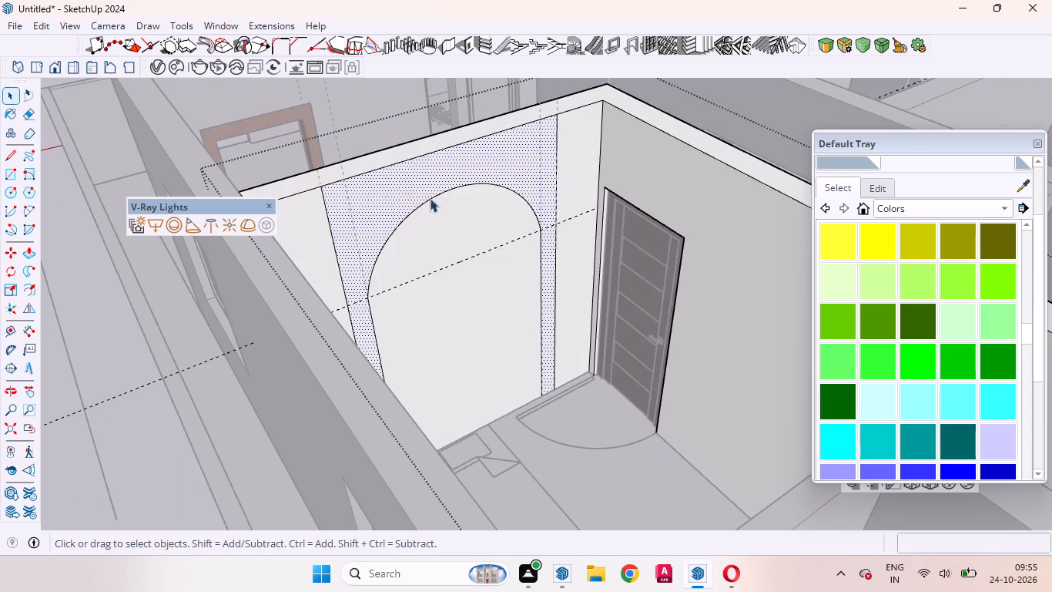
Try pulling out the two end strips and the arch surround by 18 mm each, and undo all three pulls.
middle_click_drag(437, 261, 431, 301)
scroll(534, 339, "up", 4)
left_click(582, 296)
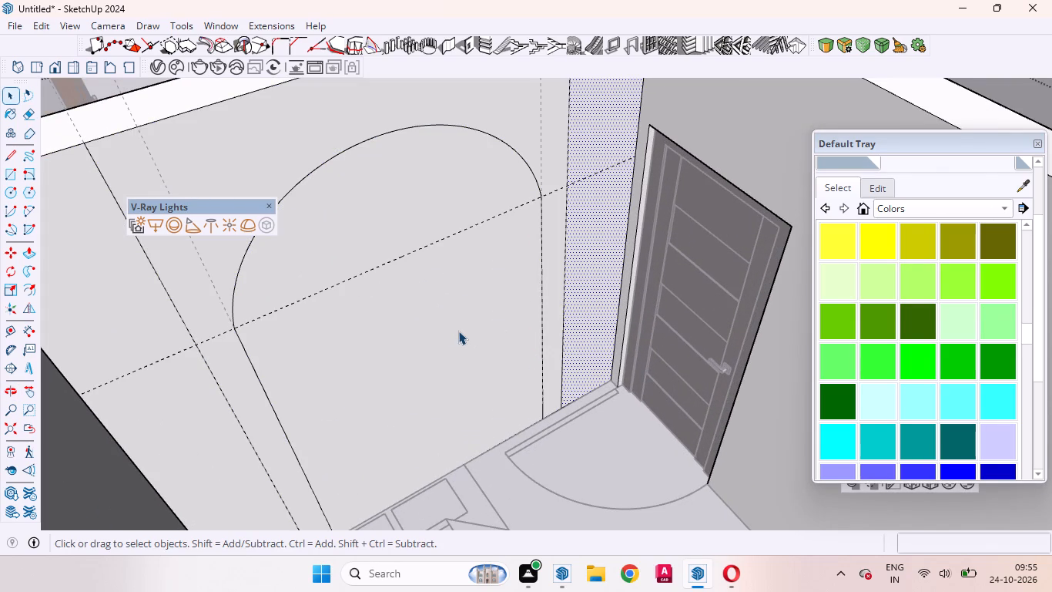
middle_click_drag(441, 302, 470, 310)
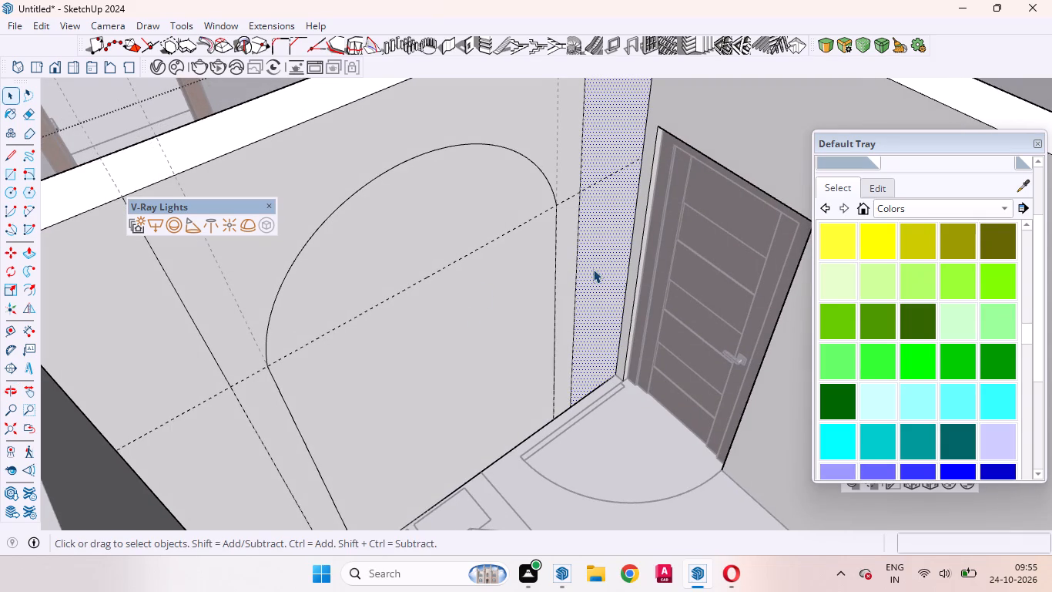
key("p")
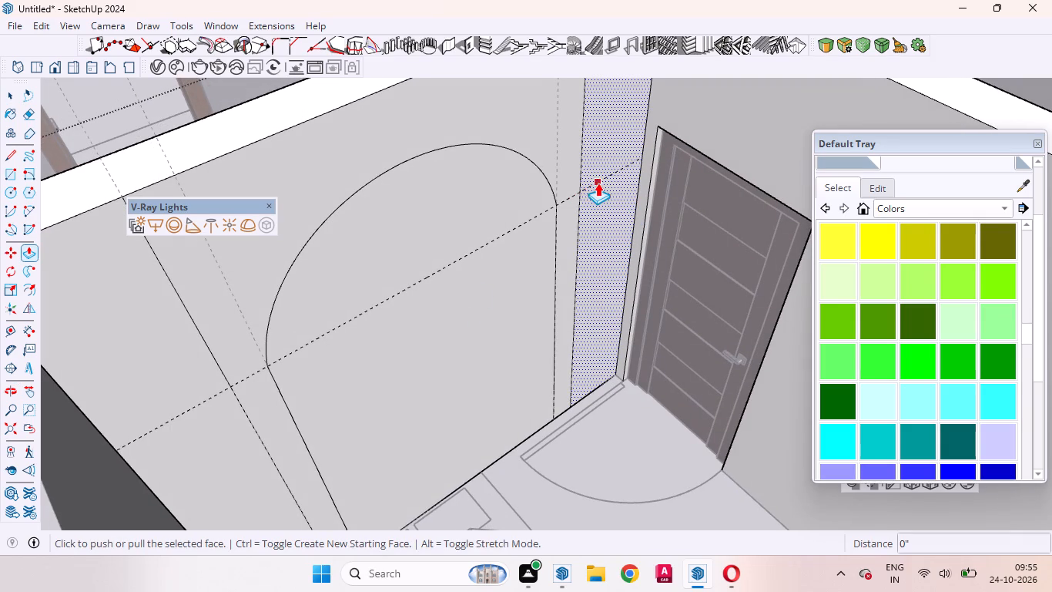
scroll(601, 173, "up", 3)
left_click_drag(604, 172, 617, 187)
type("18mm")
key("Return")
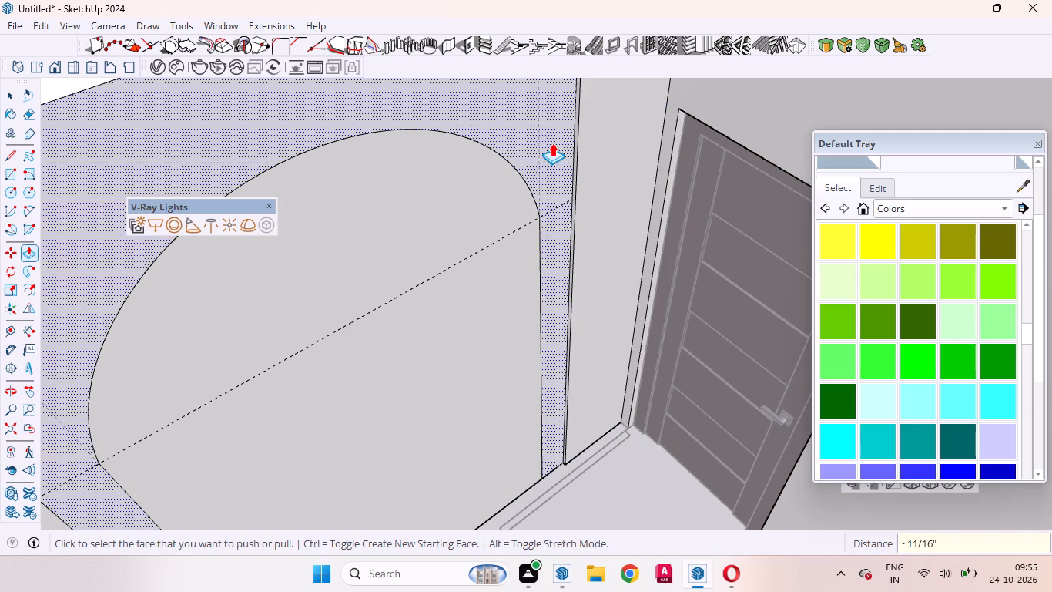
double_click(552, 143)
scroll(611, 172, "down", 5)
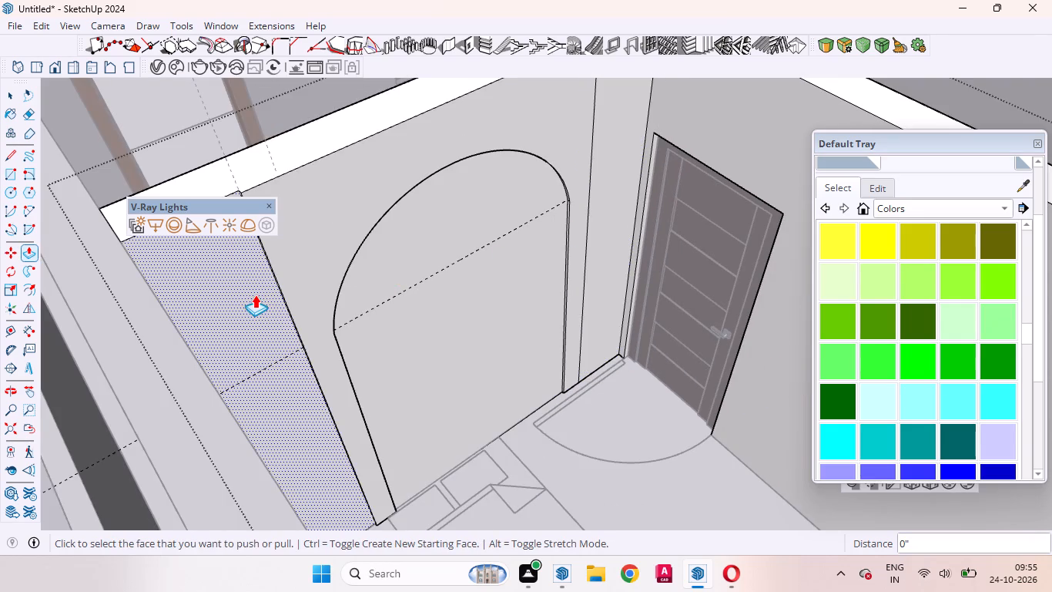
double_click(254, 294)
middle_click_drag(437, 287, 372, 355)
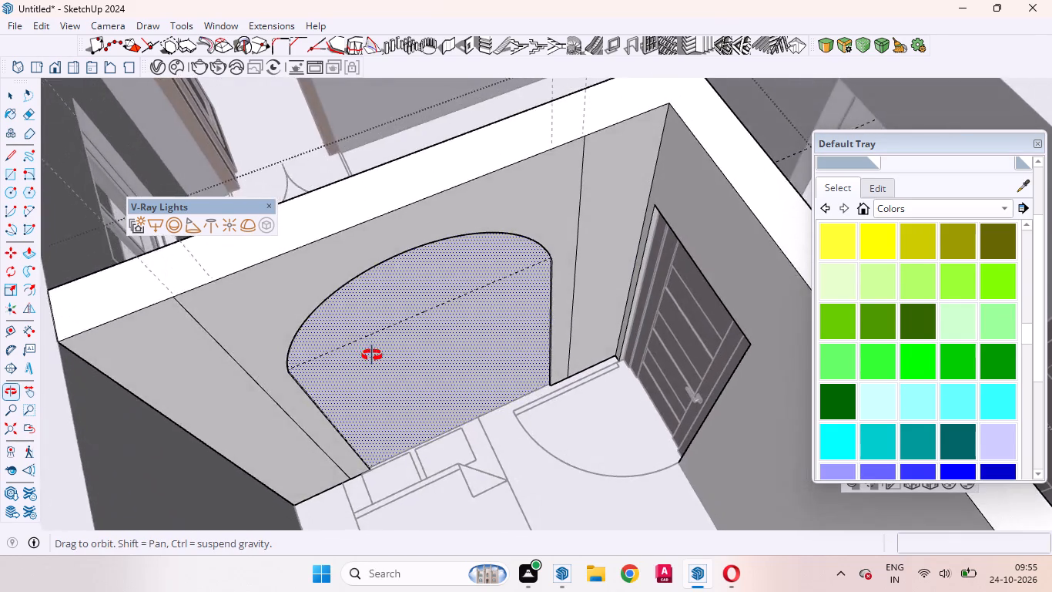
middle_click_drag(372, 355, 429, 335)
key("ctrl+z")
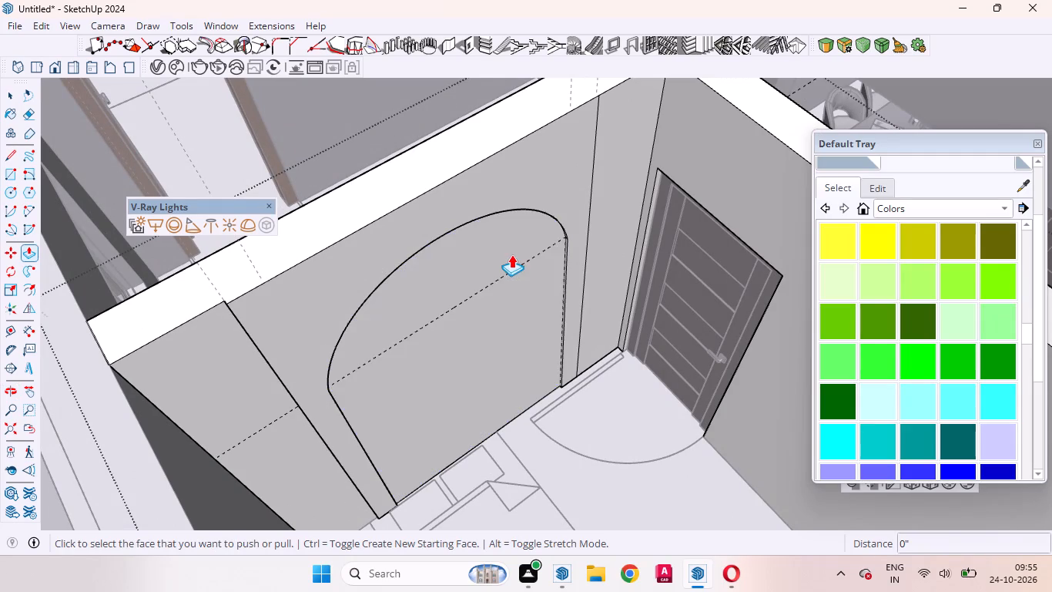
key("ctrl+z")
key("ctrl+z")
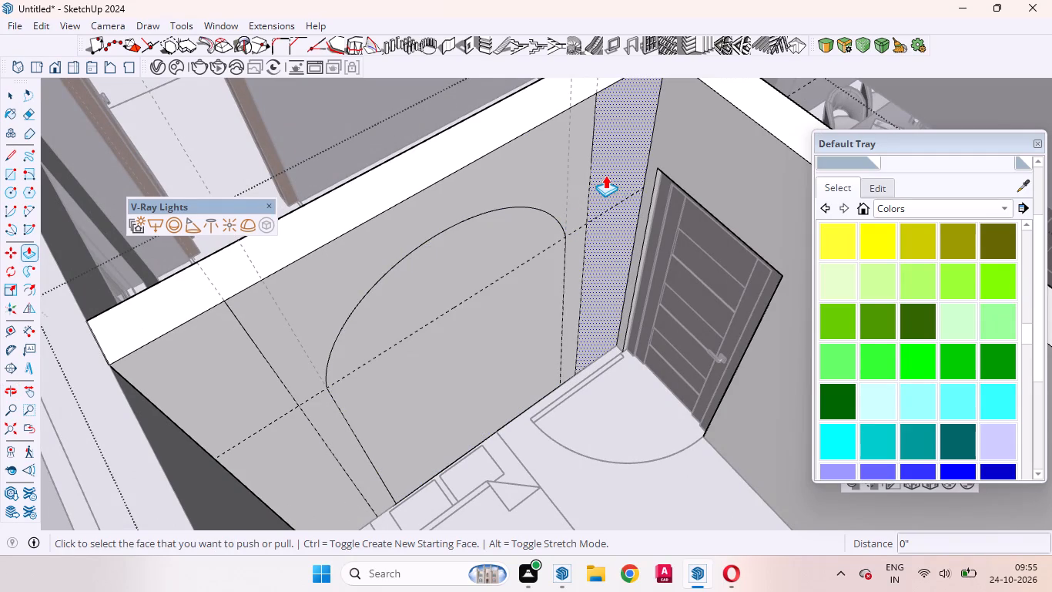
Pull the door-end strip, arch surround and opposite end strip out by the same 18 mm, creating new starting faces.
double_click(605, 173)
double_click(531, 179)
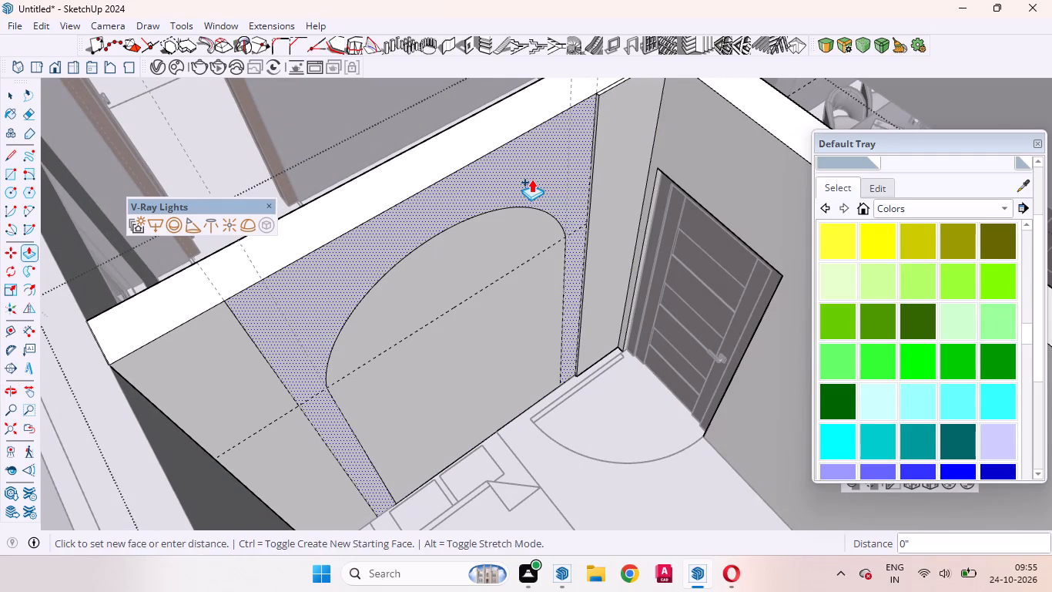
double_click(226, 346)
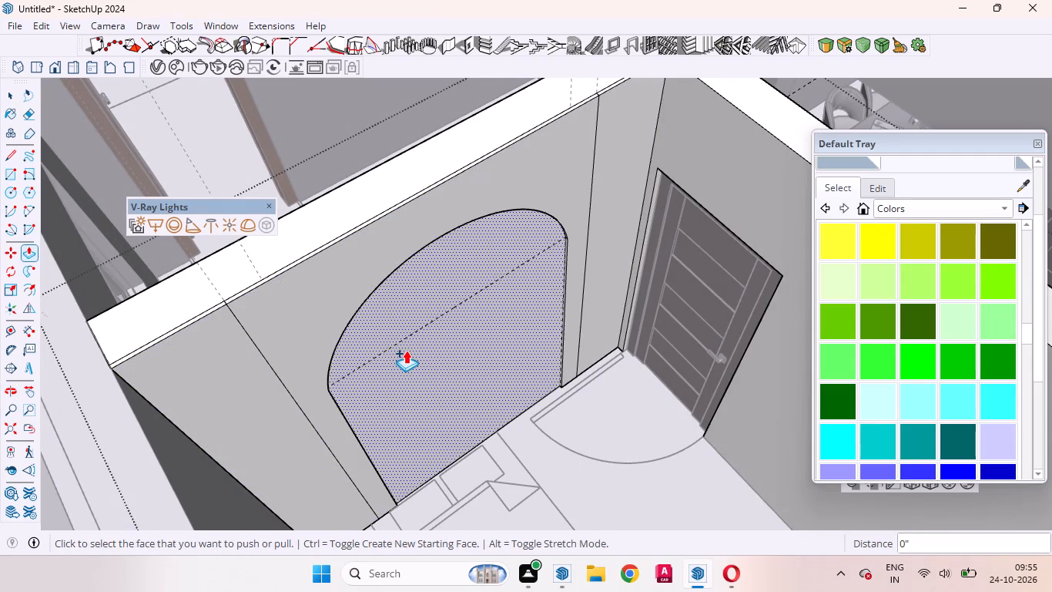
key("space")
Delete the horizontal guide crossing the arched face.
middle_click_drag(420, 384, 293, 298)
scroll(398, 274, "up", 3)
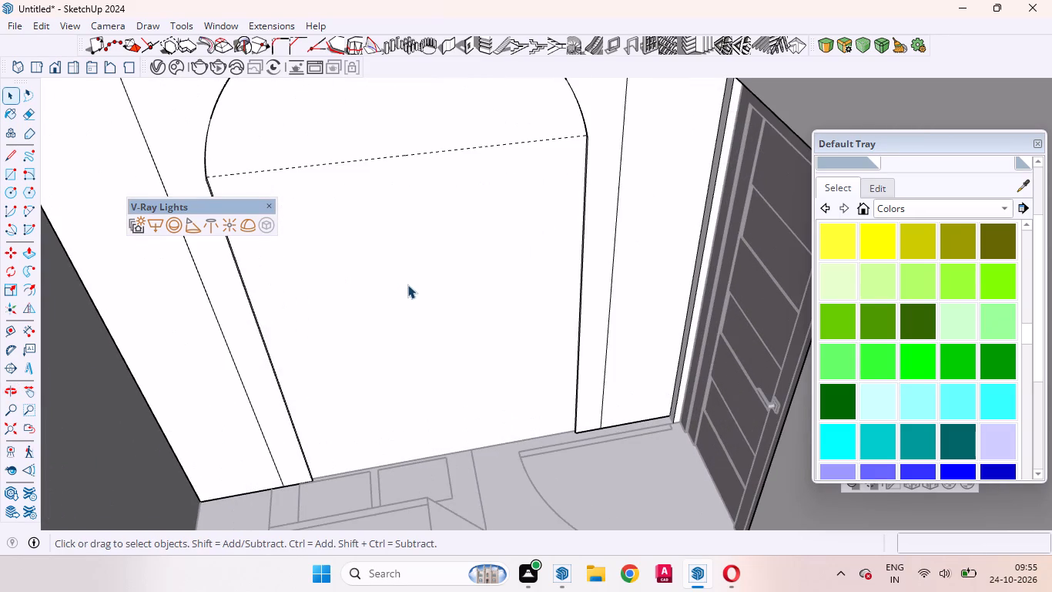
left_click(416, 154)
key("Delete")
Push the arched face 18 mm into the wall.
middle_click_drag(424, 251, 487, 294)
left_click(466, 284)
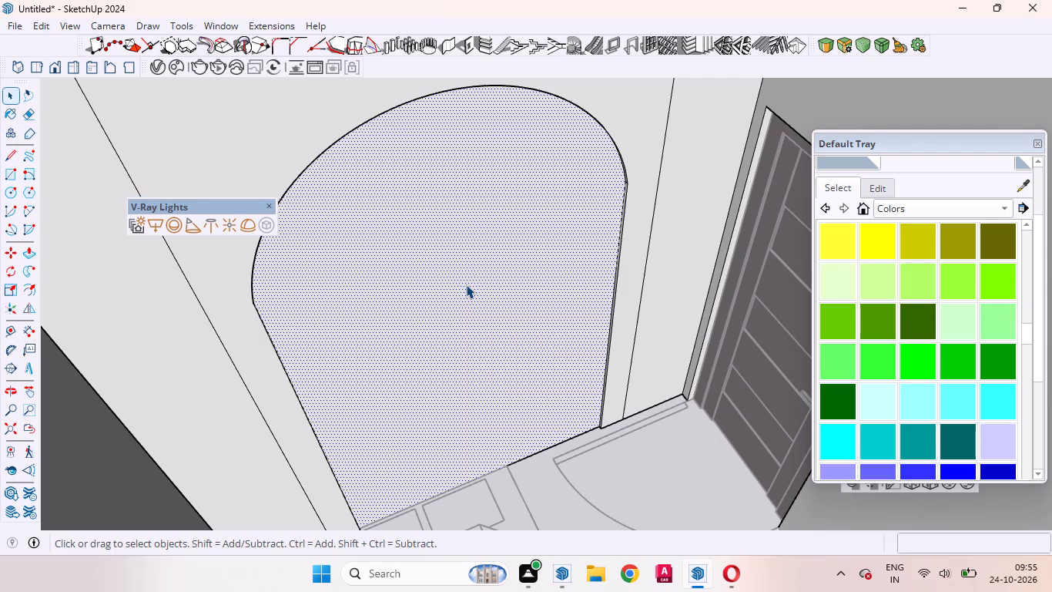
key("p")
left_click(466, 284)
type("18mm")
key("Return")
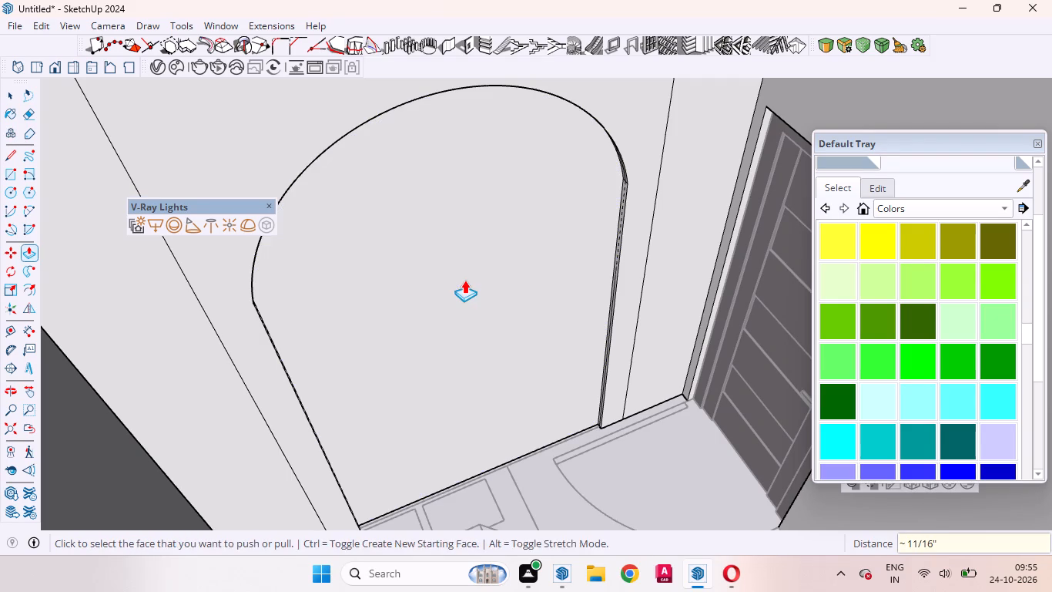
key("space")
Delete the vertical guide running along the arch recess's side farthest from the door.
middle_click_drag(542, 300, 481, 242)
left_click(422, 274)
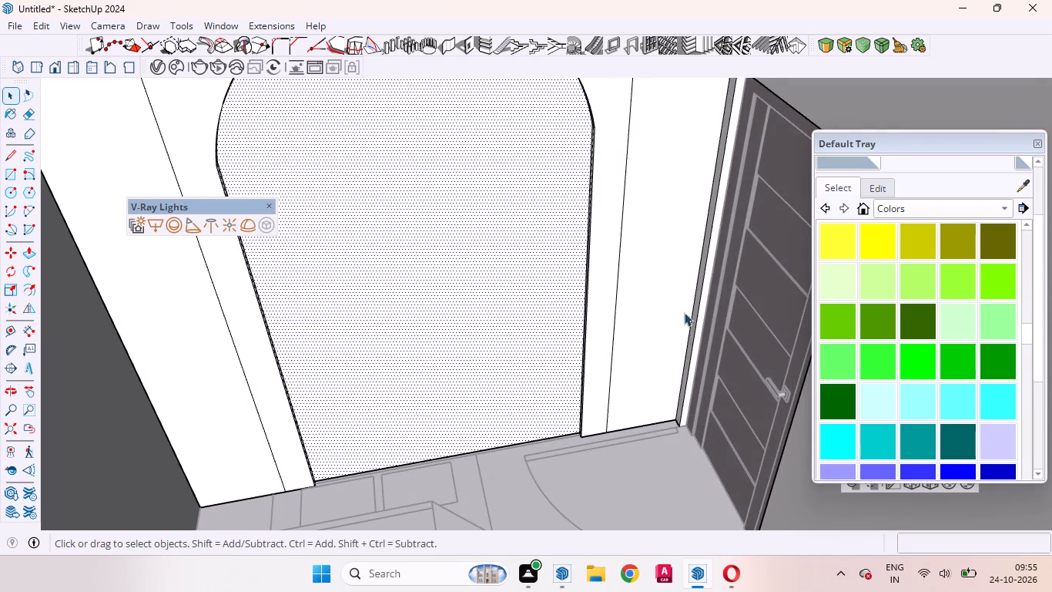
scroll(684, 324, "down", 4)
middle_click_drag(517, 253, 372, 244)
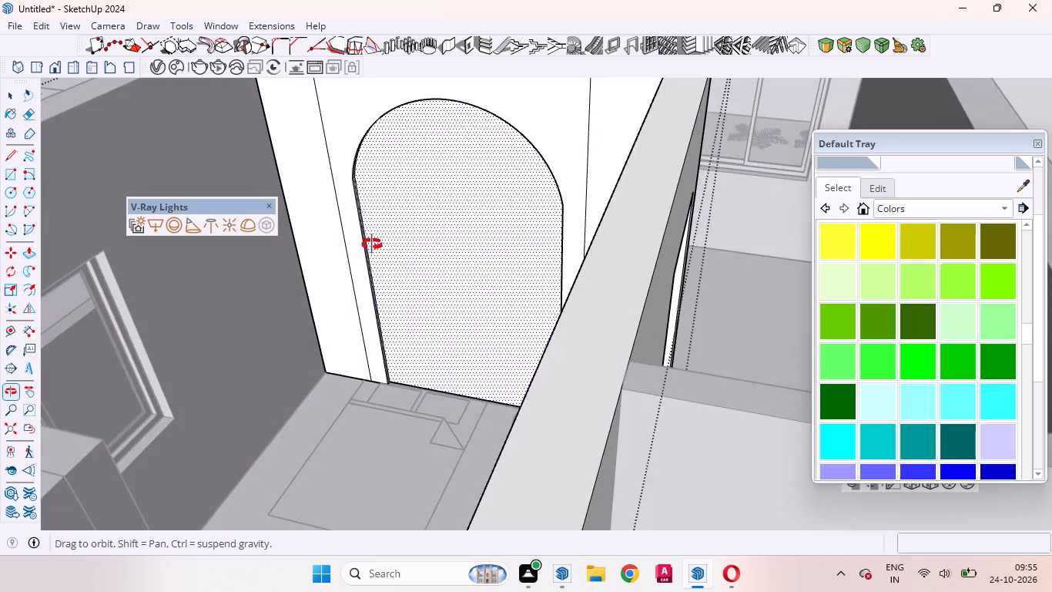
middle_click_drag(372, 244, 372, 242)
scroll(368, 204, "up", 18)
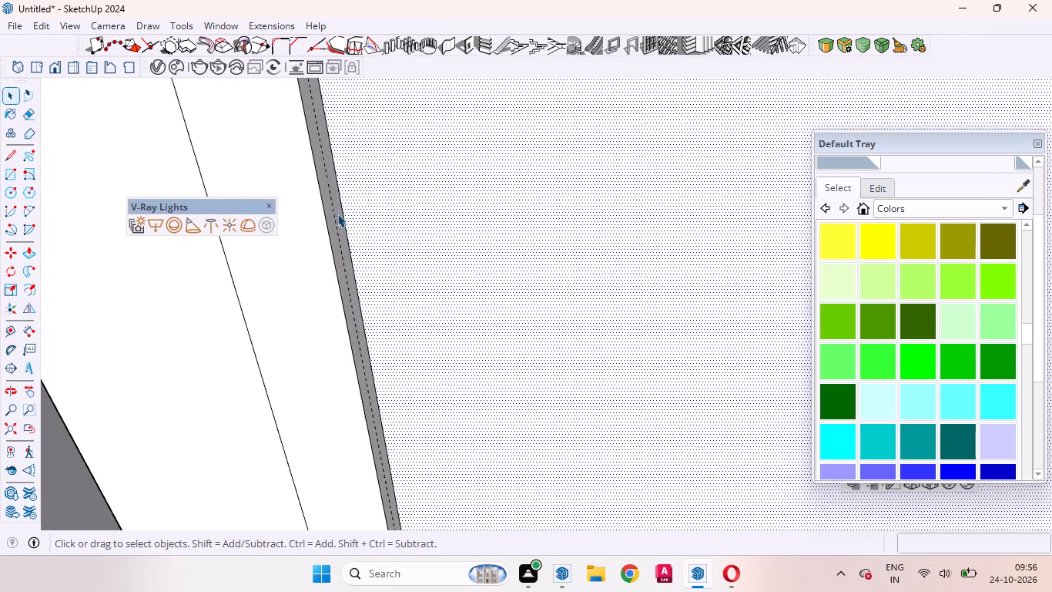
left_click(333, 214)
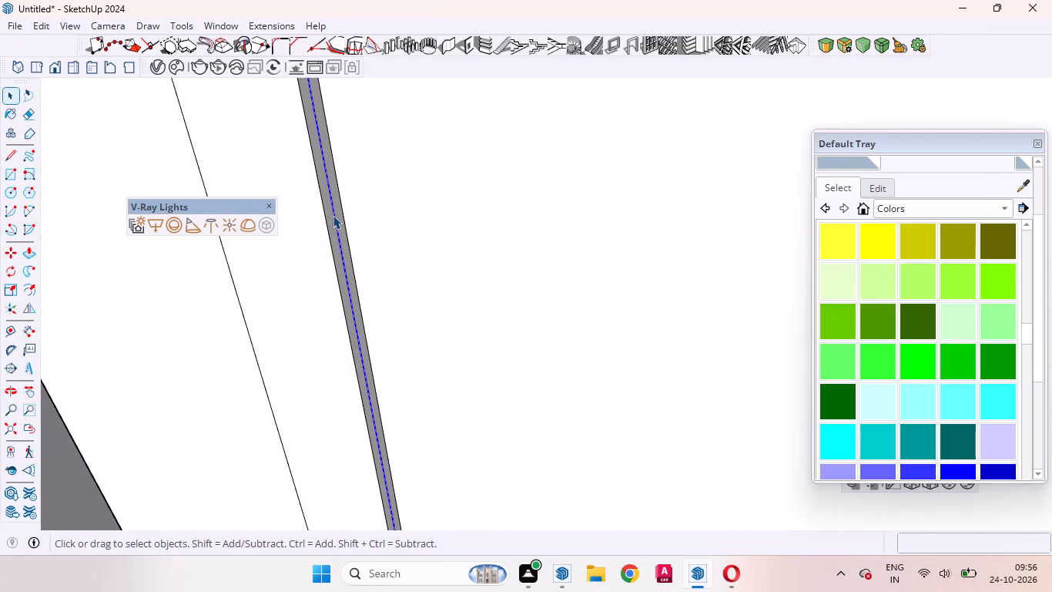
key("Delete")
Delete the vertical guide running along the arch recess's side nearest the door.
scroll(385, 262, "down", 14)
middle_click_drag(425, 285, 491, 307)
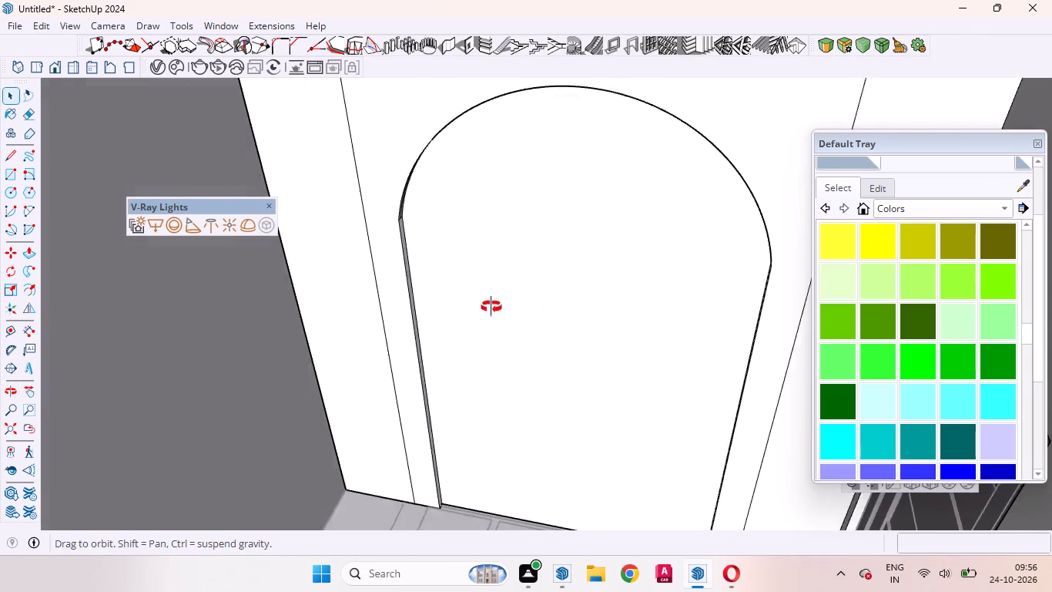
middle_click_drag(491, 307, 591, 311)
scroll(434, 288, "down", 6)
scroll(250, 219, "up", 1)
scroll(250, 219, "down", 3)
scroll(805, 282, "up", 10)
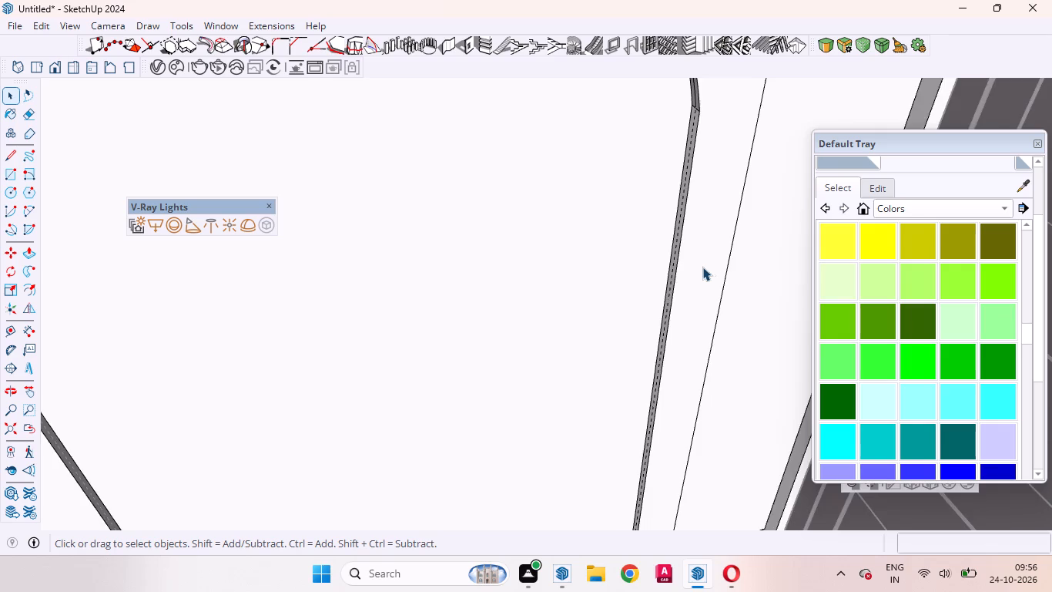
scroll(702, 267, "up", 3)
left_click(662, 237)
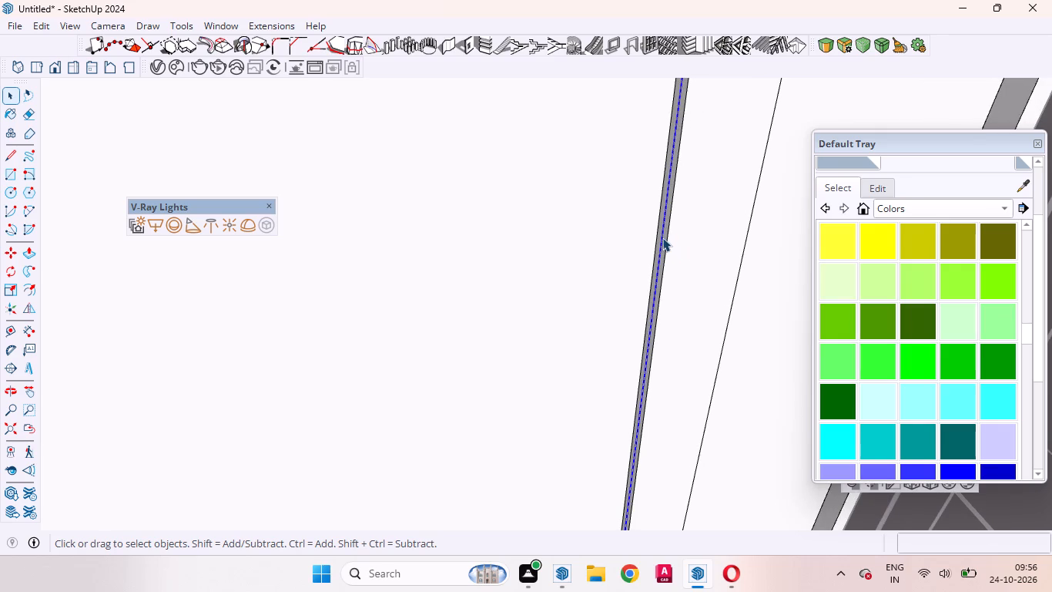
key("Delete")
scroll(578, 273, "down", 17)
middle_click_drag(667, 274, 613, 288)
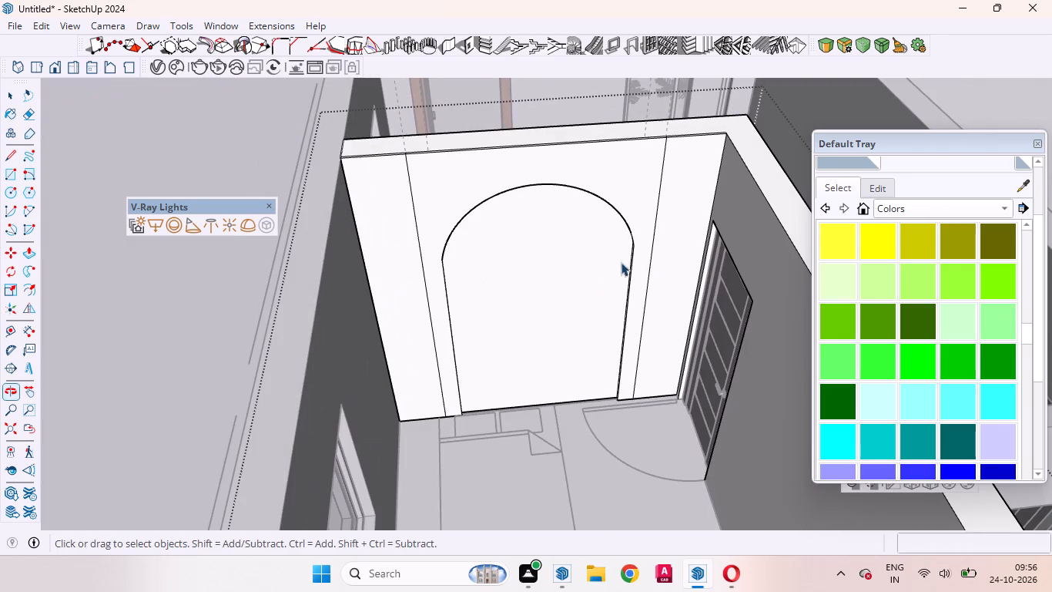
Create vertical louvres on the wall strip beside the door with depth 1, thickness 1, spacing 1.5, angle 0, located at the front.
left_click(679, 214)
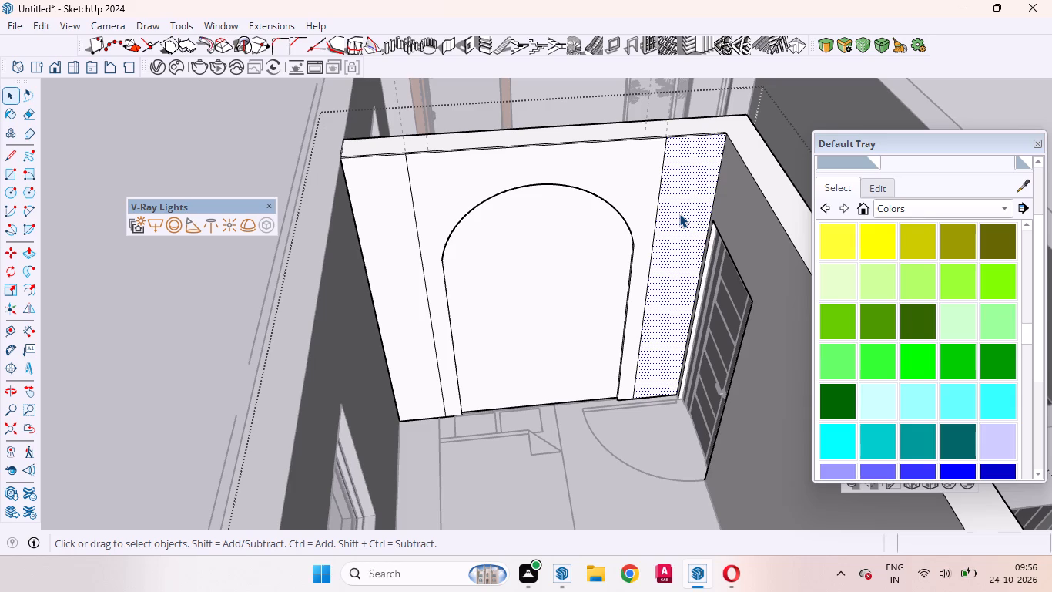
left_click(702, 42)
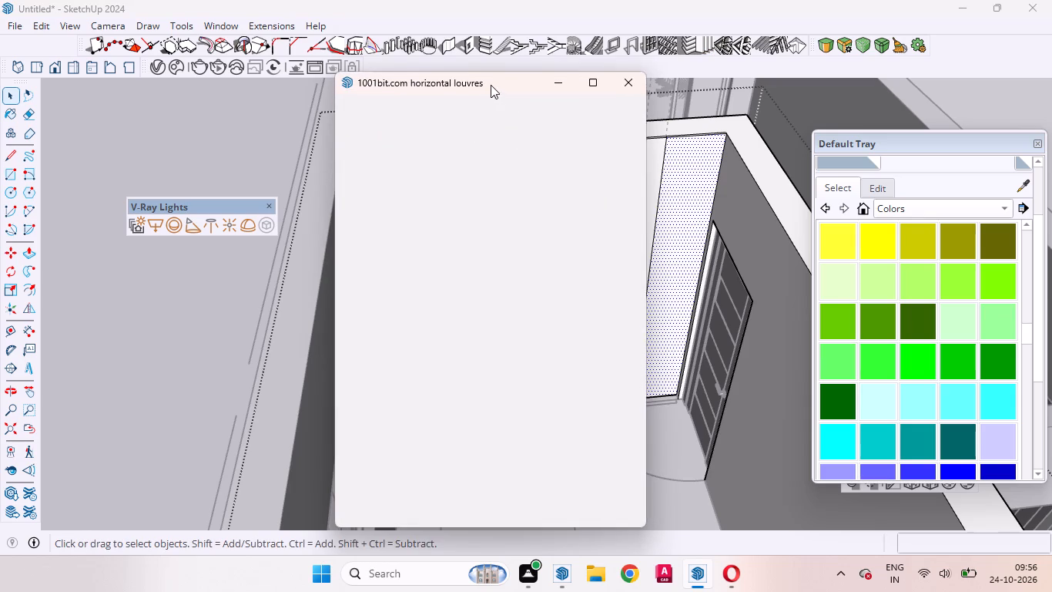
left_click_drag(491, 83, 480, 45)
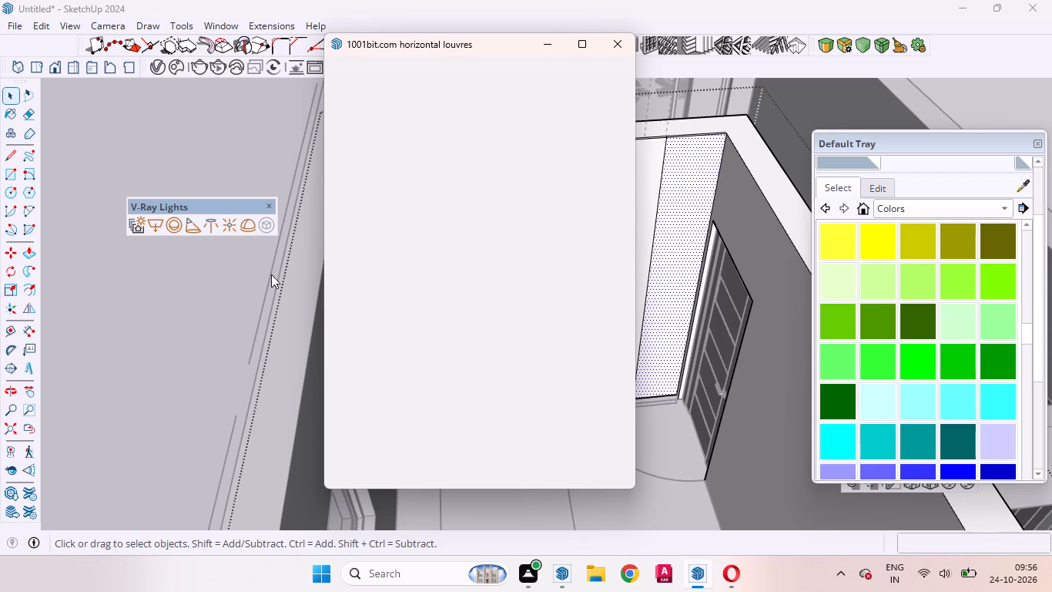
left_click(600, 44)
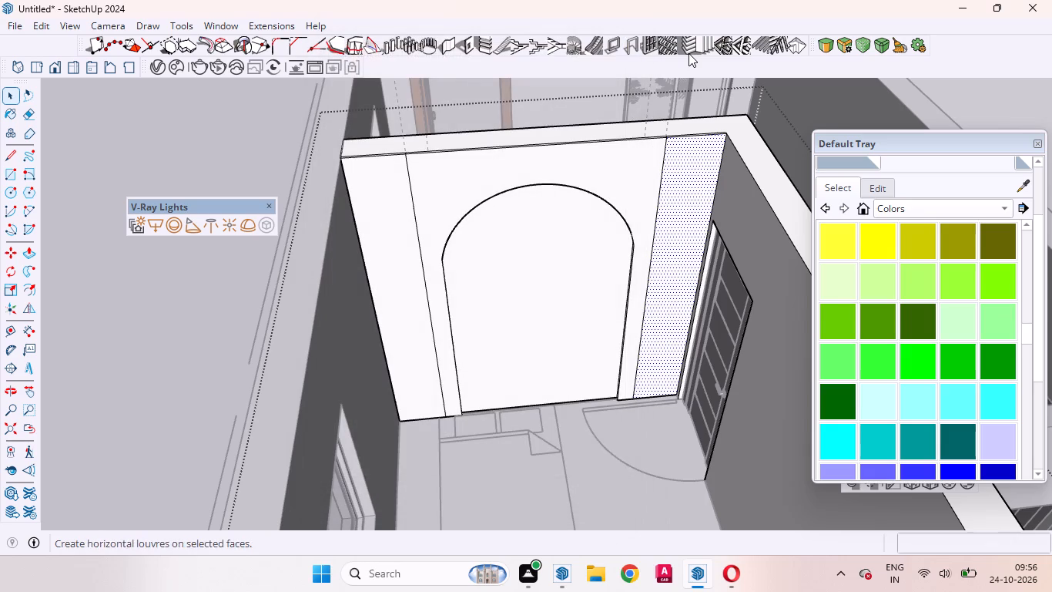
left_click(699, 43)
left_click(501, 275)
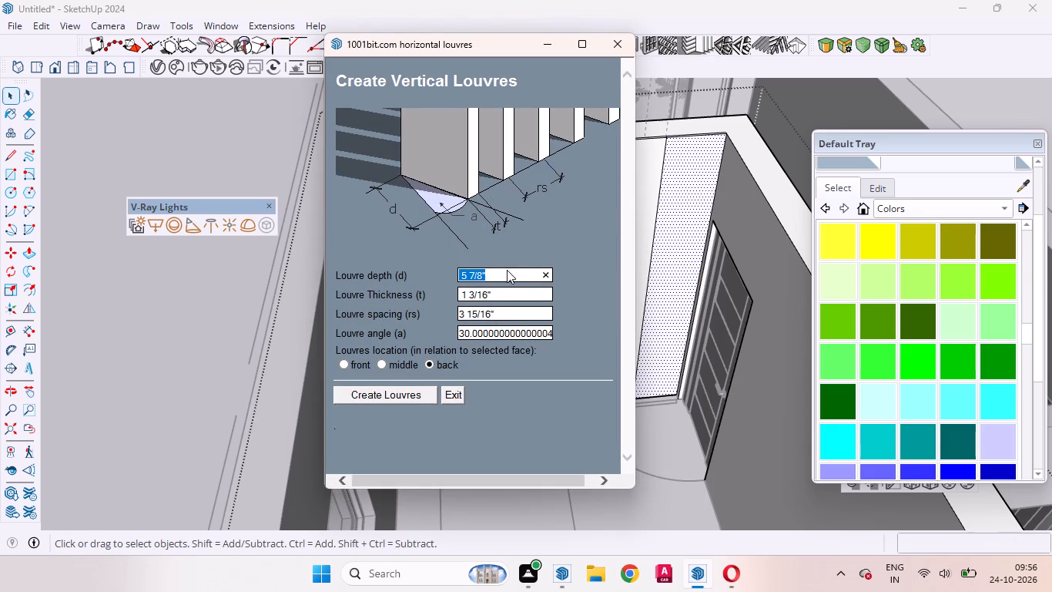
key("space")
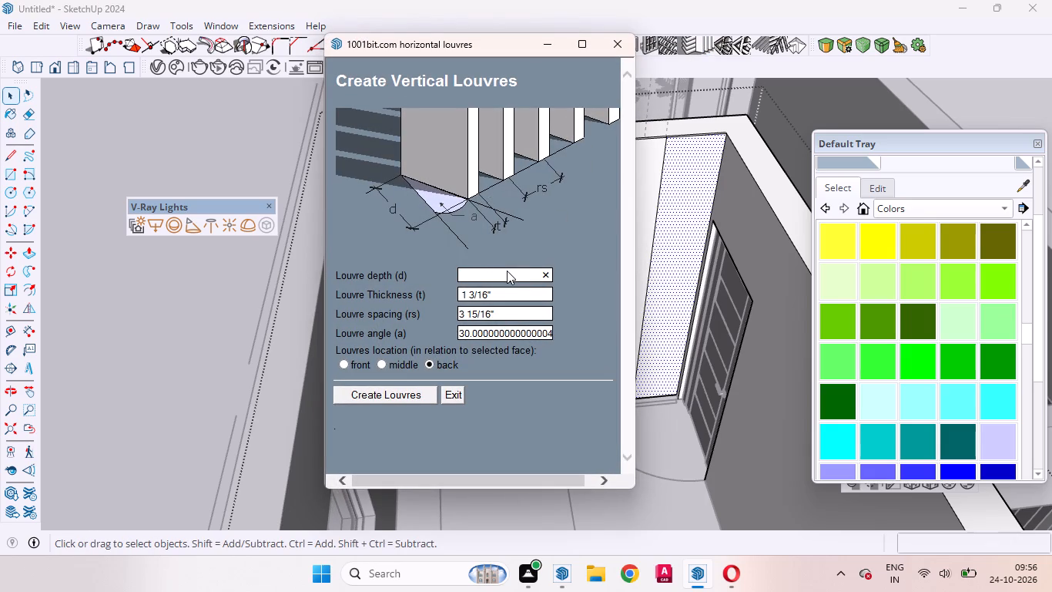
key("2")
key("BackSpace")
key("1")
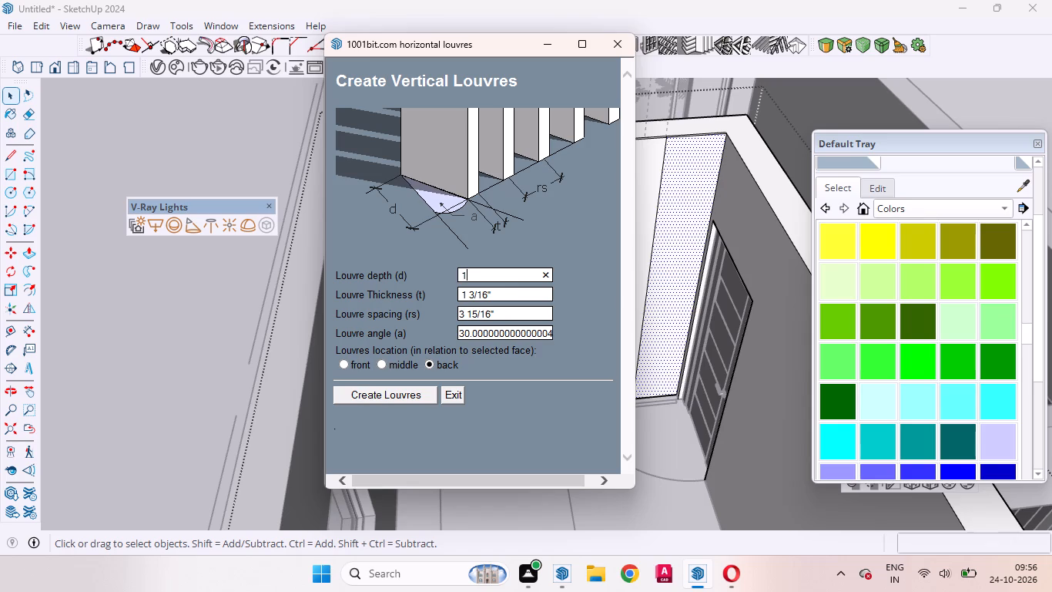
left_click(495, 299)
key("BackSpace")
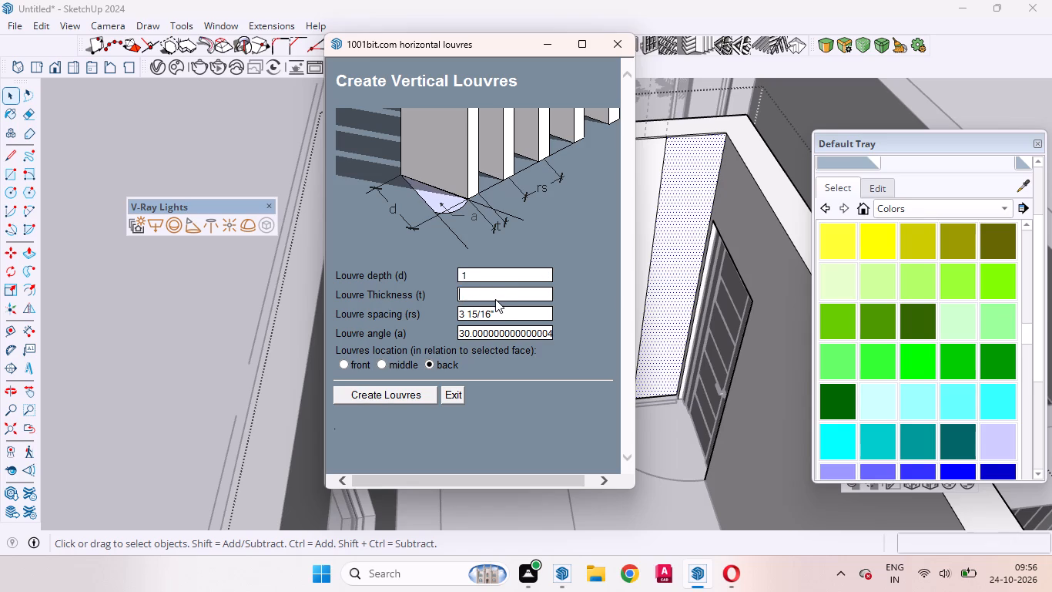
key("1")
left_click(501, 310)
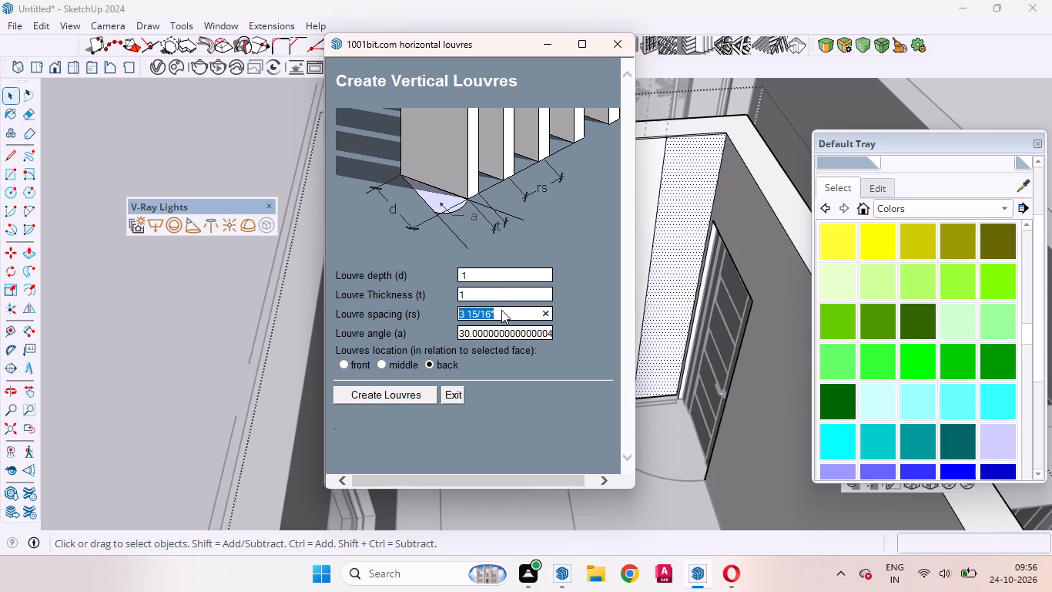
key("BackSpace")
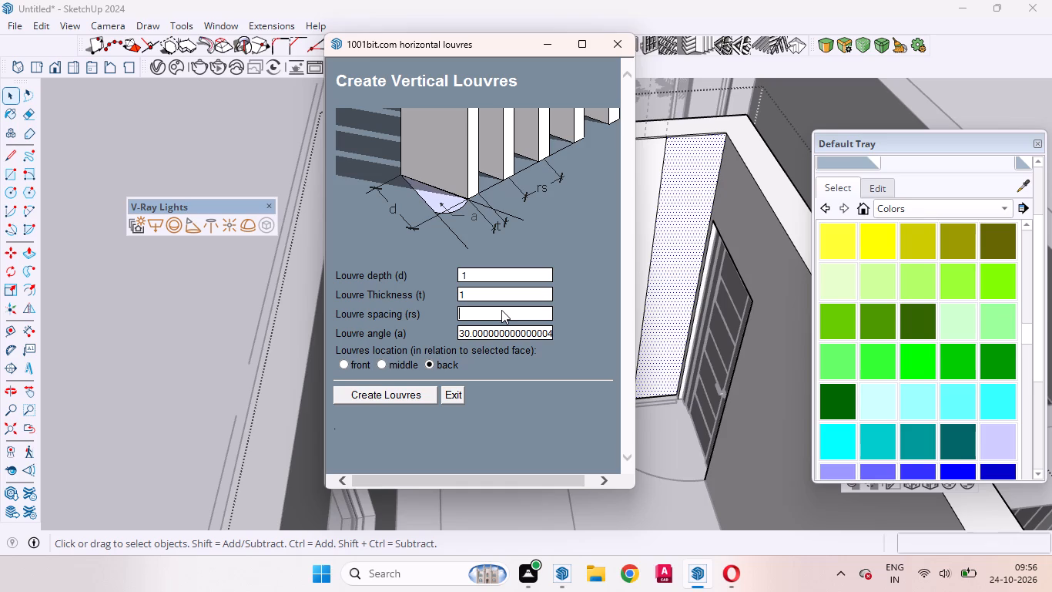
key("1")
type(".5")
left_click(531, 328)
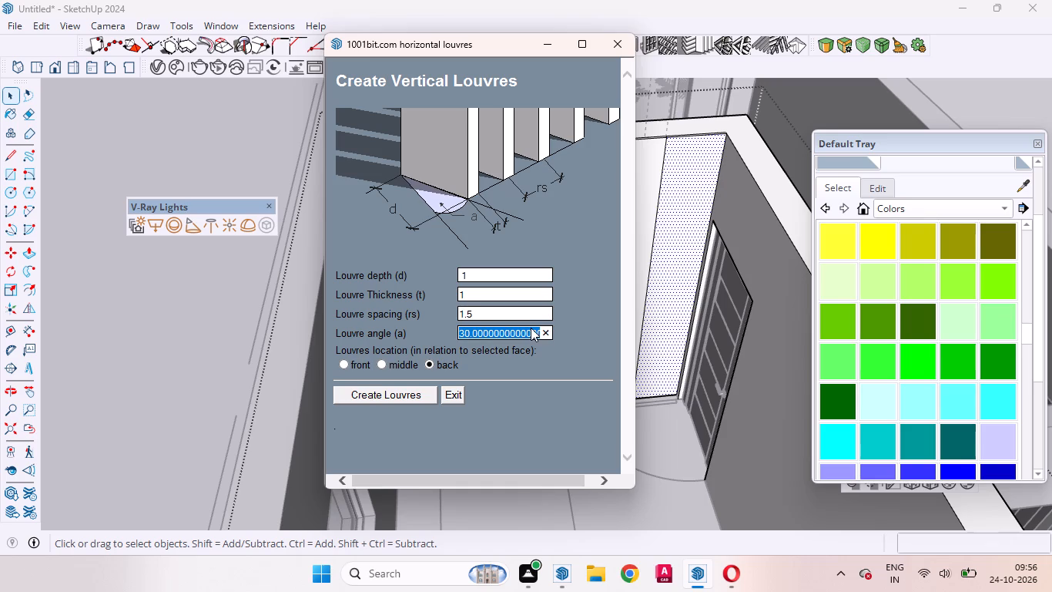
key("0")
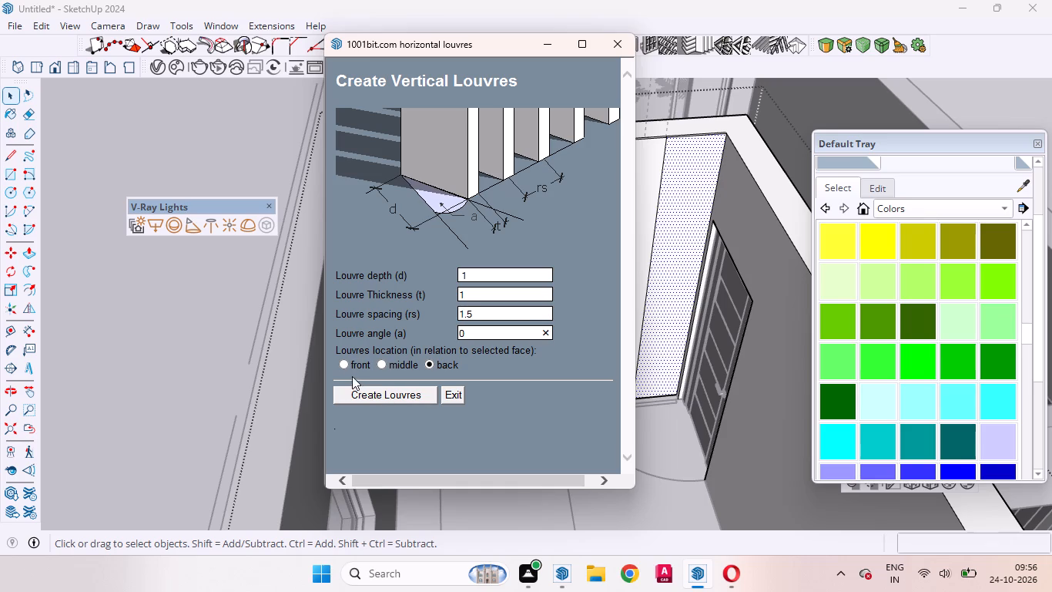
left_click(346, 363)
left_click(373, 394)
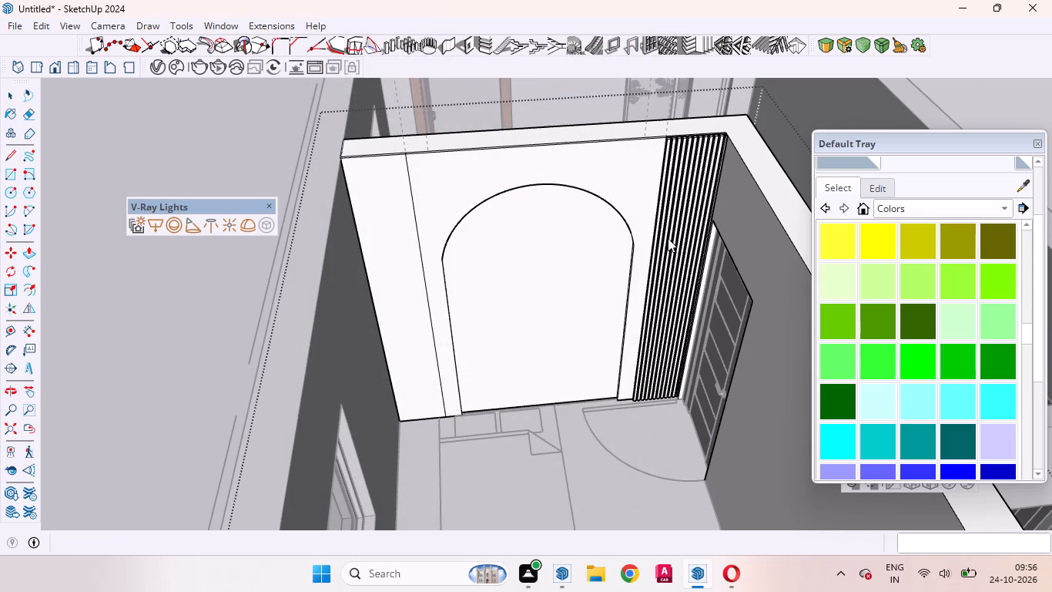
Create vertical louvres with the same settings on the wall strip farthest from the door.
scroll(676, 237, "up", 10)
middle_click_drag(674, 385, 738, 466)
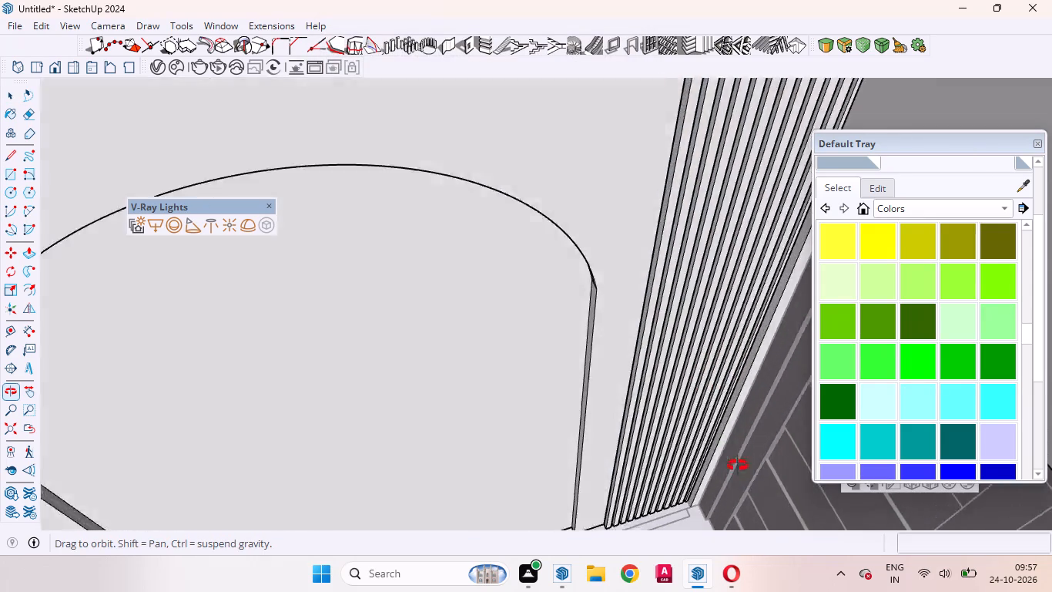
middle_click_drag(738, 466, 738, 491)
scroll(615, 312, "down", 5)
scroll(645, 244, "up", 2)
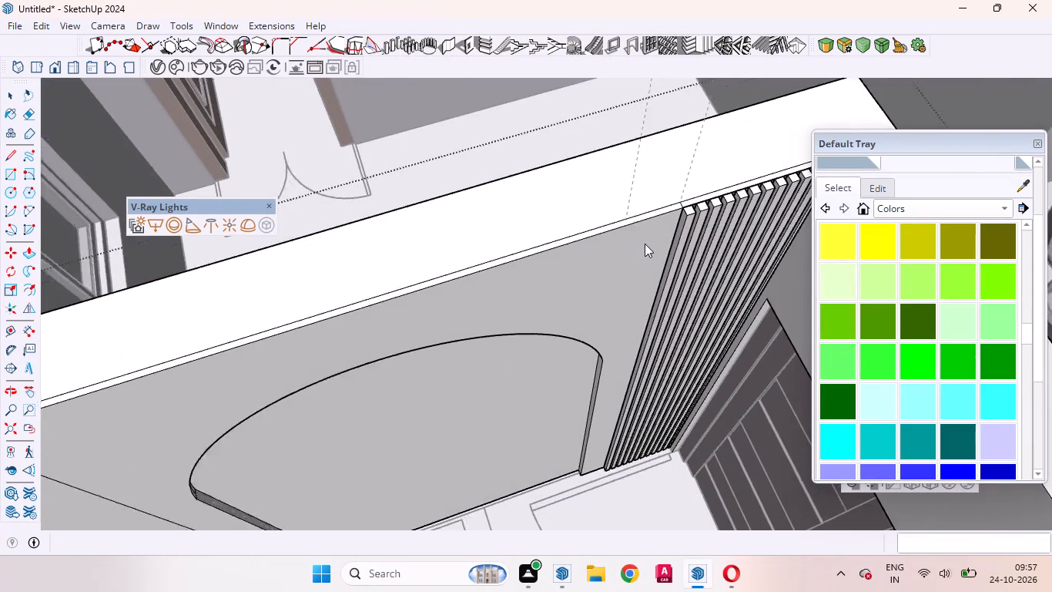
scroll(645, 244, "up", 2)
left_click(621, 260)
double_click(620, 263)
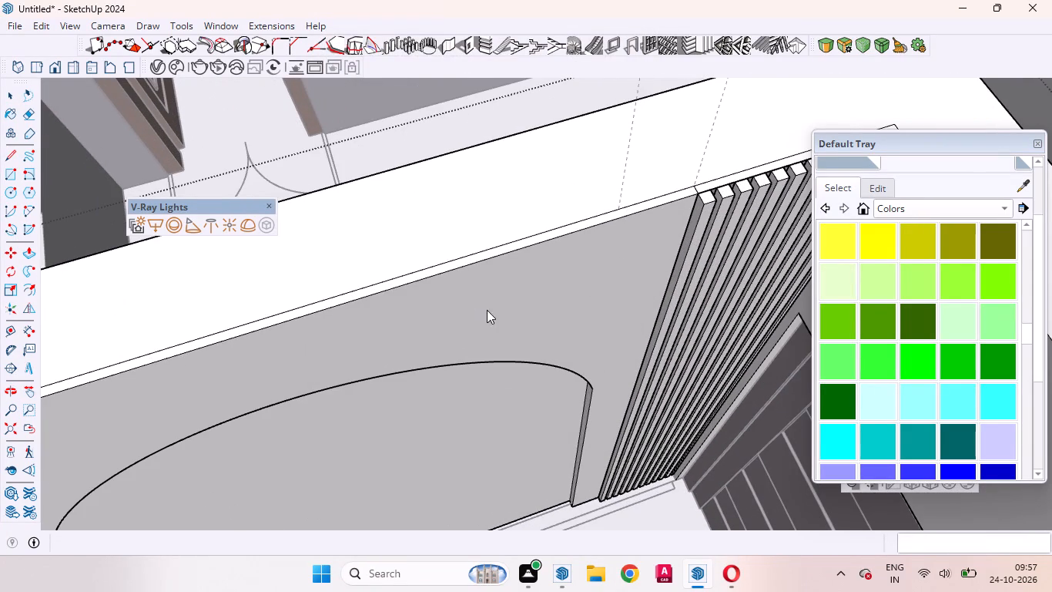
scroll(602, 254, "down", 5)
left_click(15, 99)
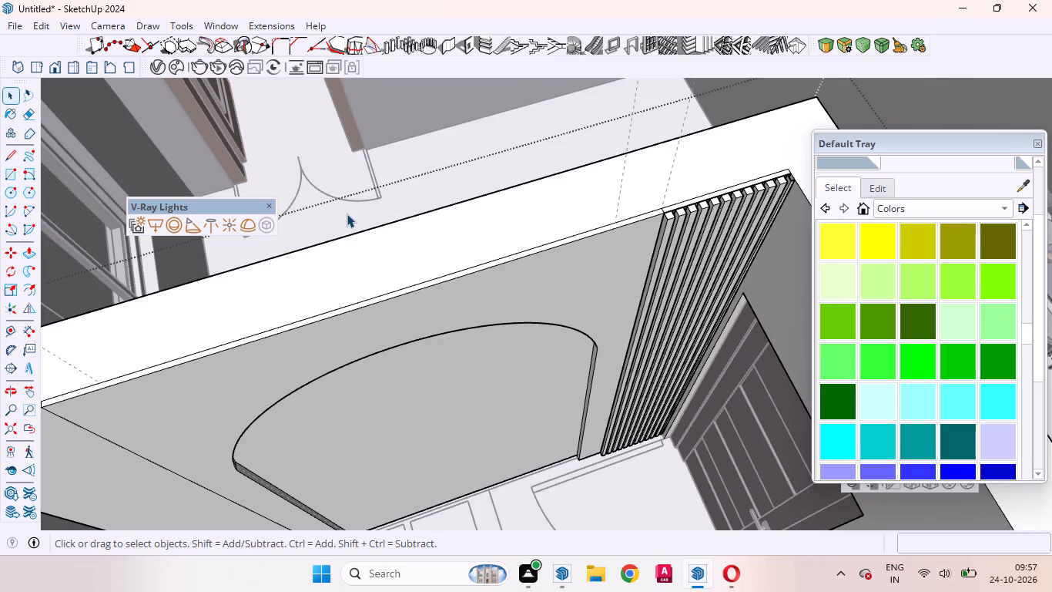
scroll(347, 214, "down", 5)
left_click(217, 314)
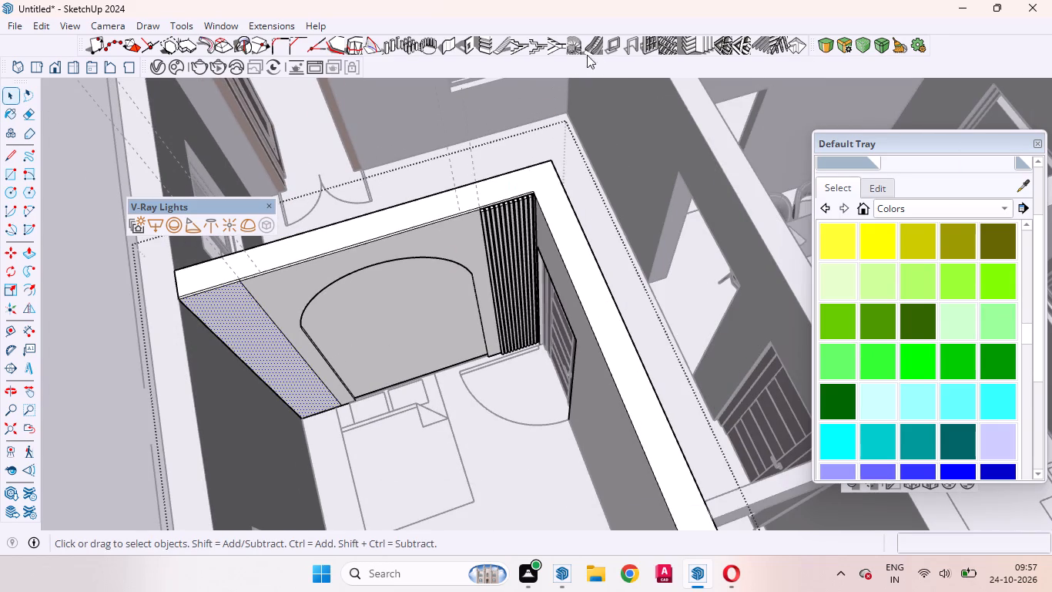
left_click(698, 38)
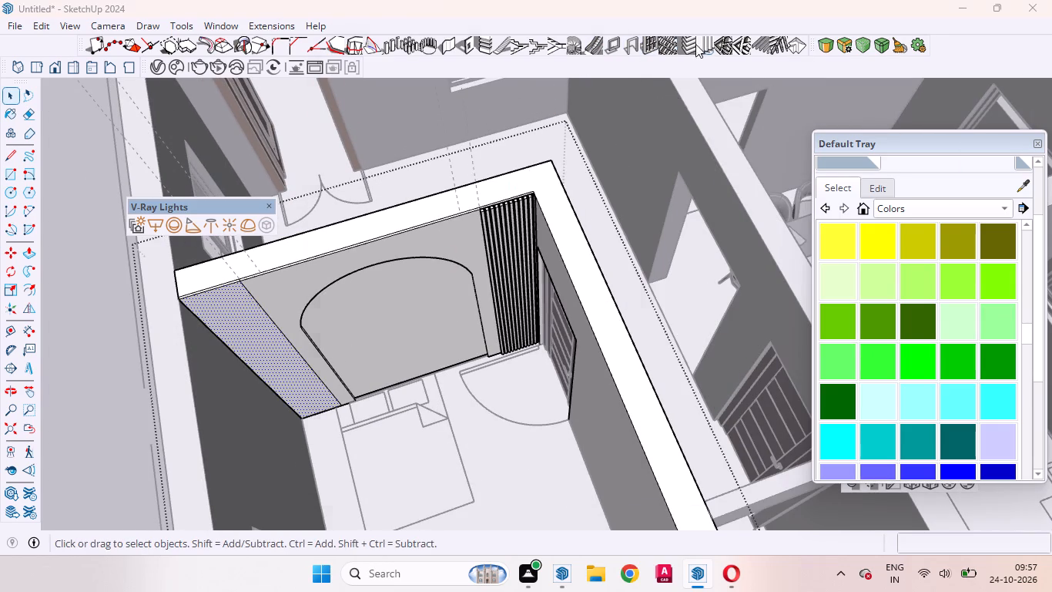
left_click(386, 395)
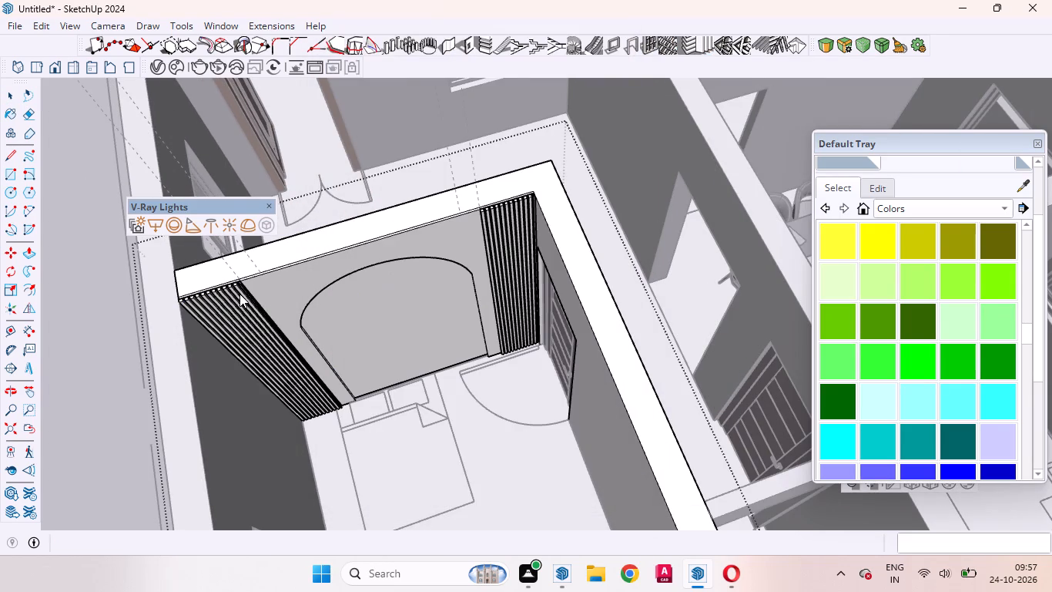
Examine the innermost slat of the louvre strip farthest from the door, from its top down to the floor.
scroll(242, 291, "up", 10)
middle_click_drag(246, 304, 217, 240)
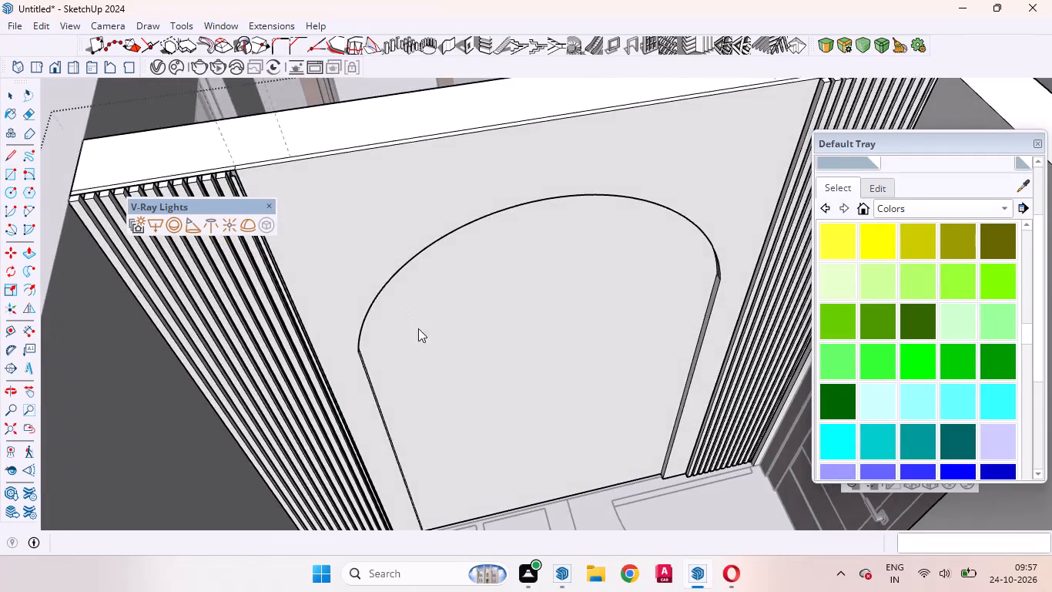
scroll(418, 328, "down", 4)
scroll(310, 247, "up", 13)
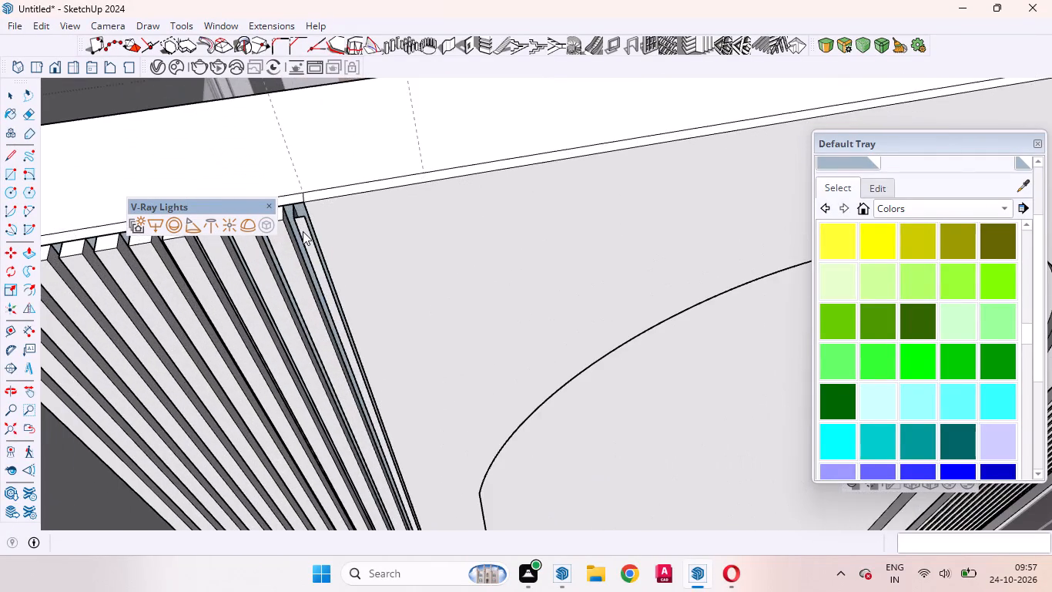
middle_click_drag(306, 234, 184, 258)
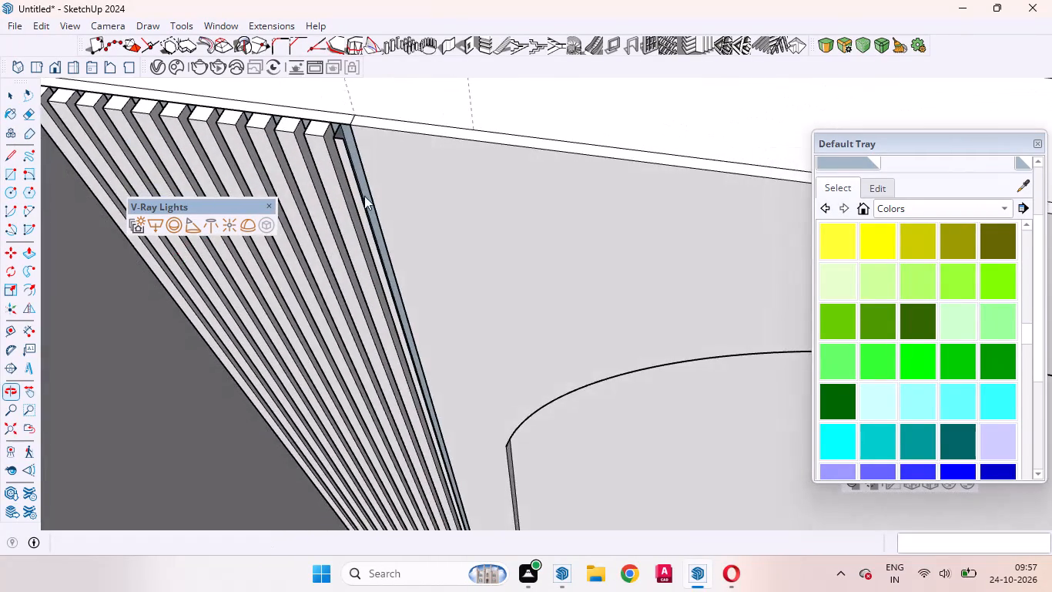
scroll(367, 194, "down", 15)
scroll(465, 392, "up", 13)
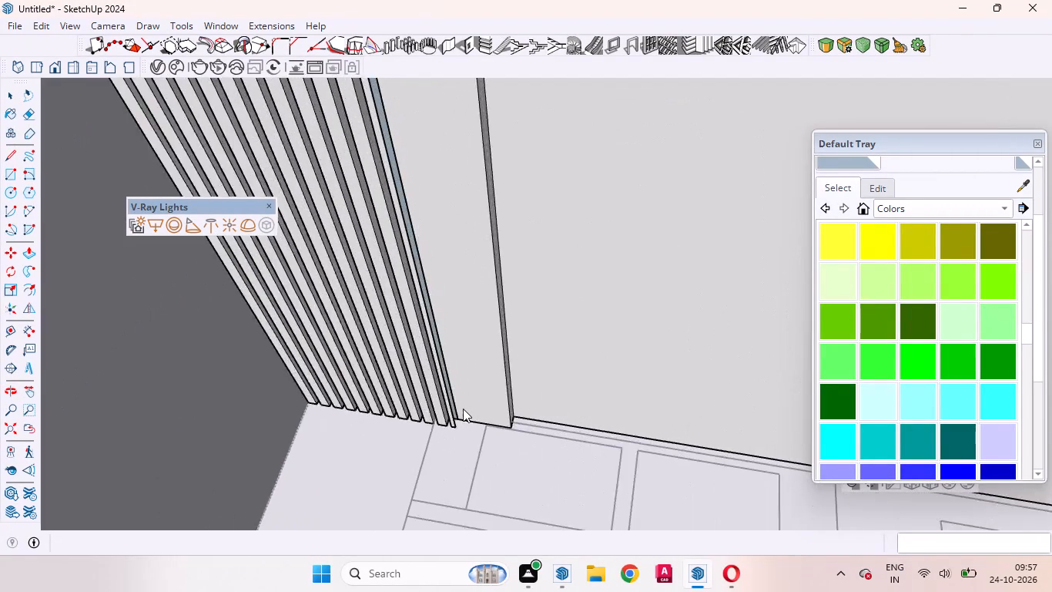
scroll(463, 409, "up", 8)
middle_click_drag(459, 431, 414, 444)
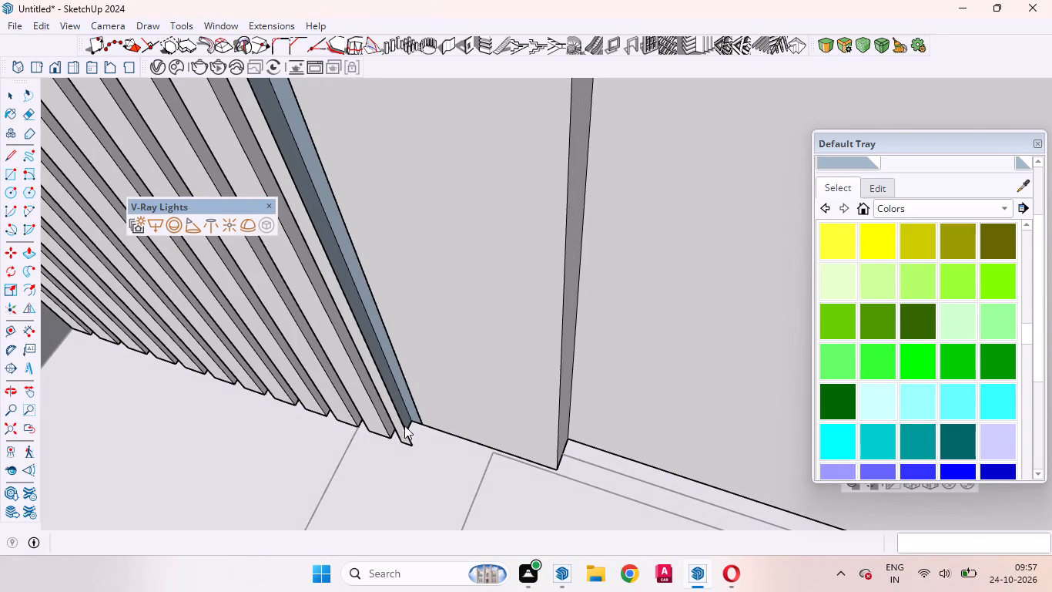
left_click(399, 425)
double_click(459, 352)
Inside that louvre group, draw a 1" by 9' 4" rectangle closing the open side of the end slat facing the arch.
left_click(10, 96)
left_click(10, 90)
scroll(442, 265, "down", 5)
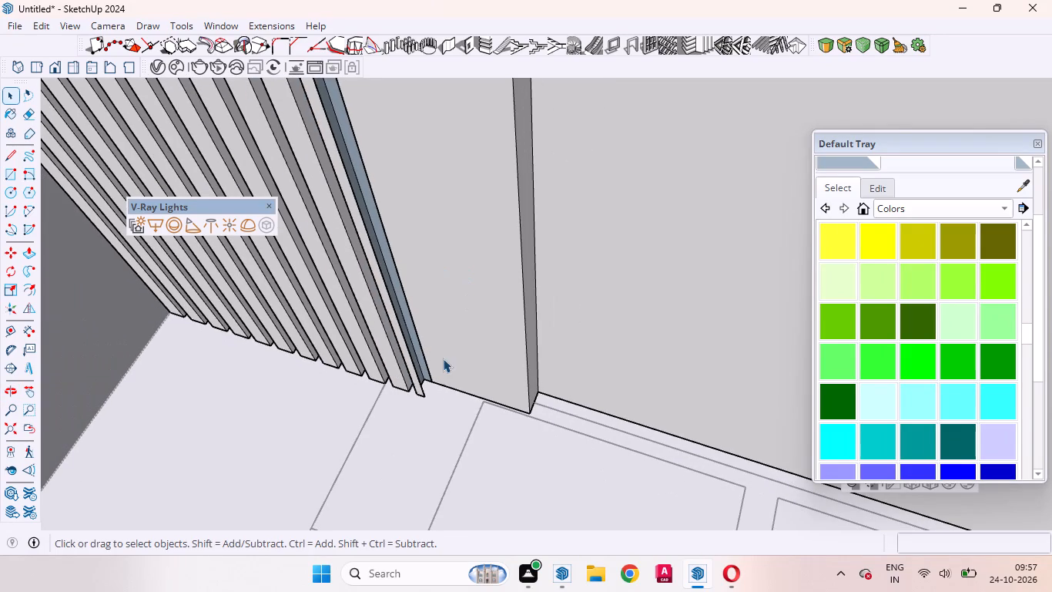
scroll(442, 359, "up", 5)
double_click(400, 385)
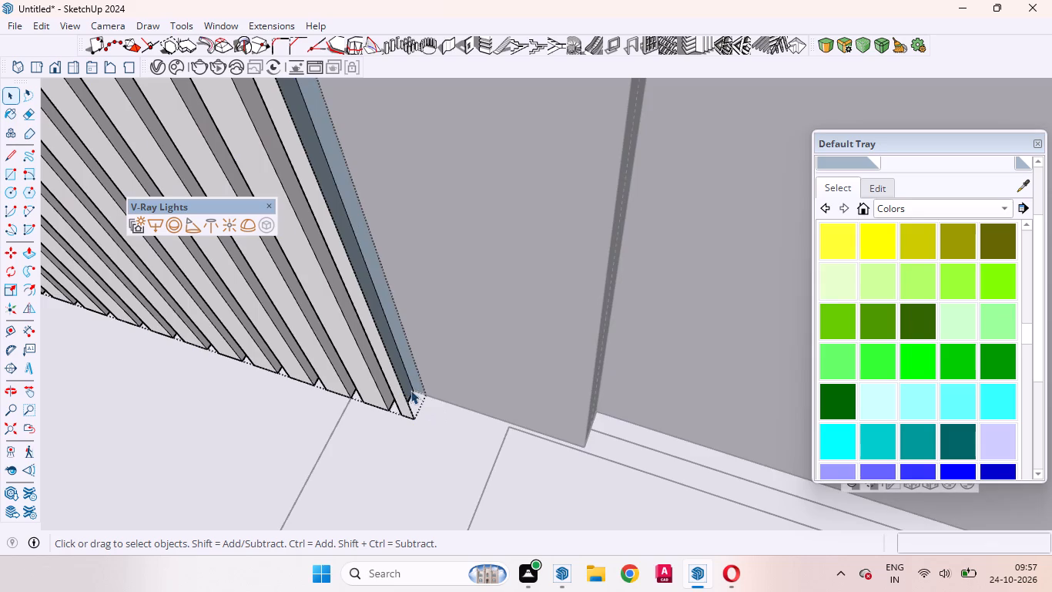
left_click(393, 394)
scroll(465, 358, "down", 3)
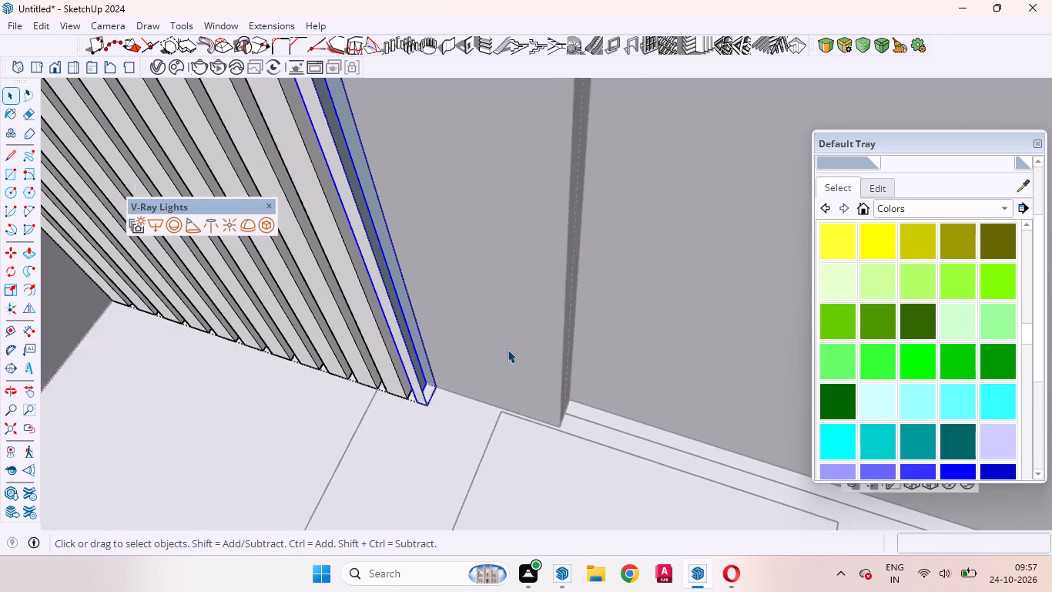
scroll(508, 349, "down", 2)
key("r")
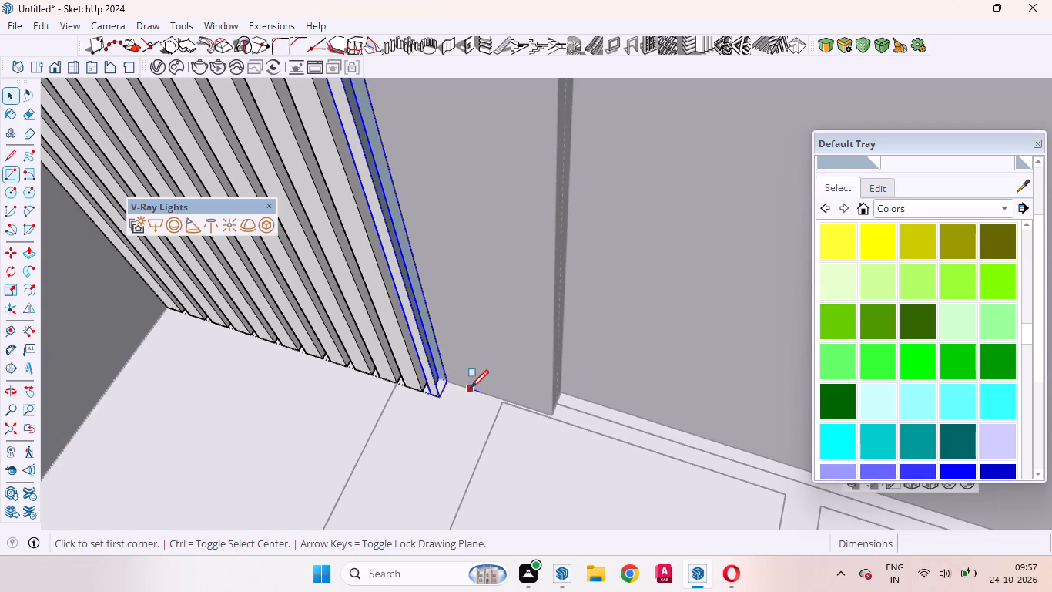
scroll(451, 385, "up", 9)
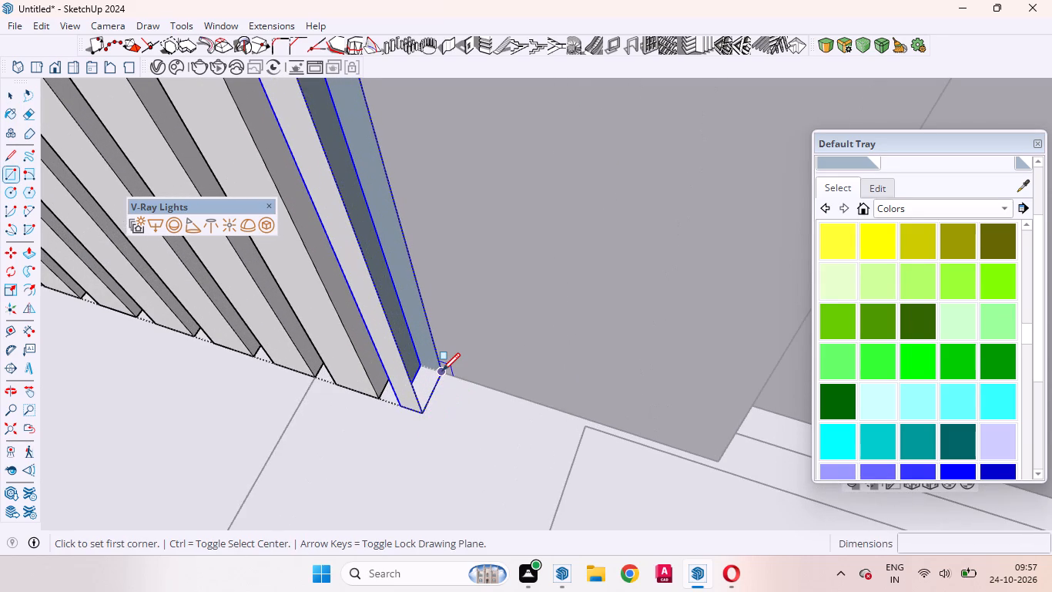
left_click(442, 371)
scroll(437, 307, "down", 20)
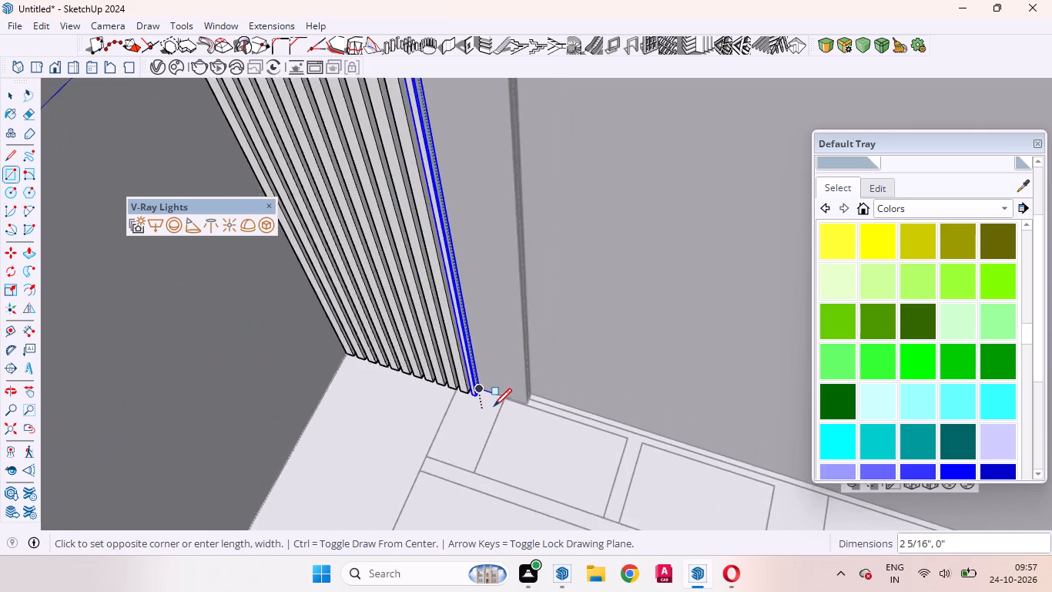
scroll(494, 406, "down", 12)
scroll(430, 177, "up", 12)
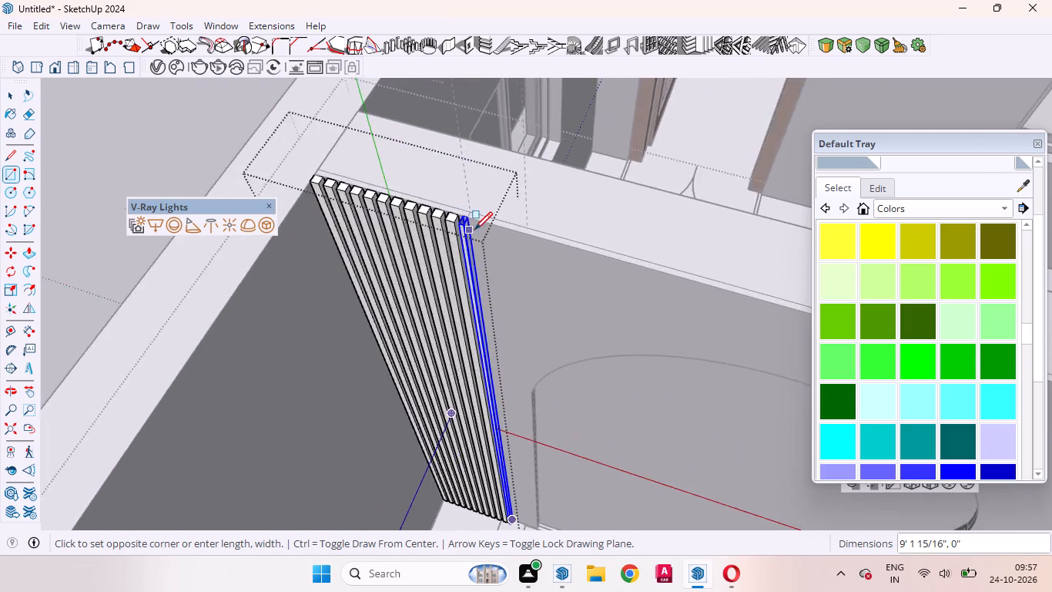
scroll(474, 230, "up", 13)
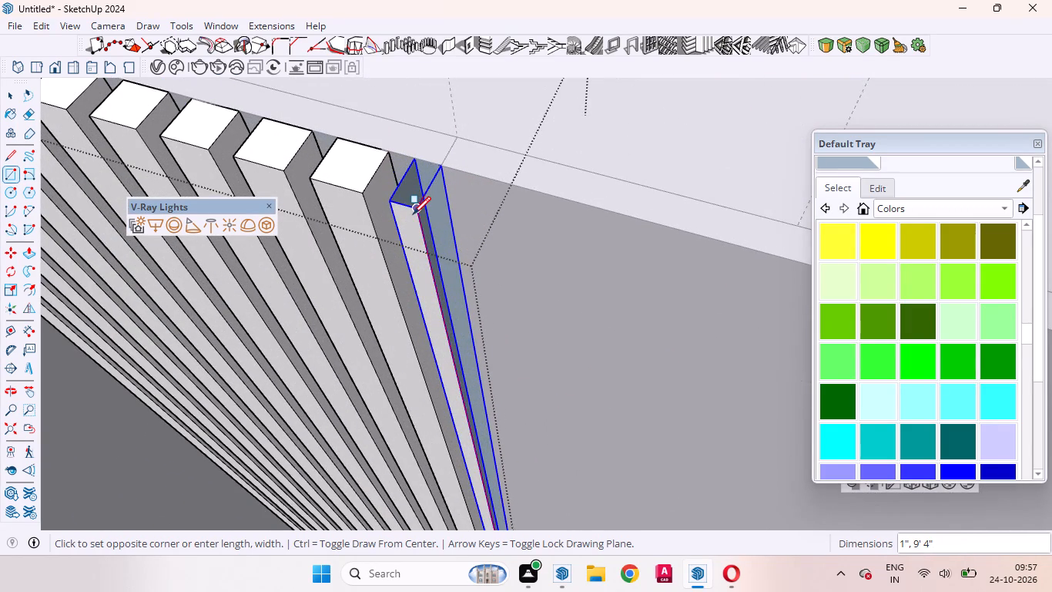
left_click(413, 210)
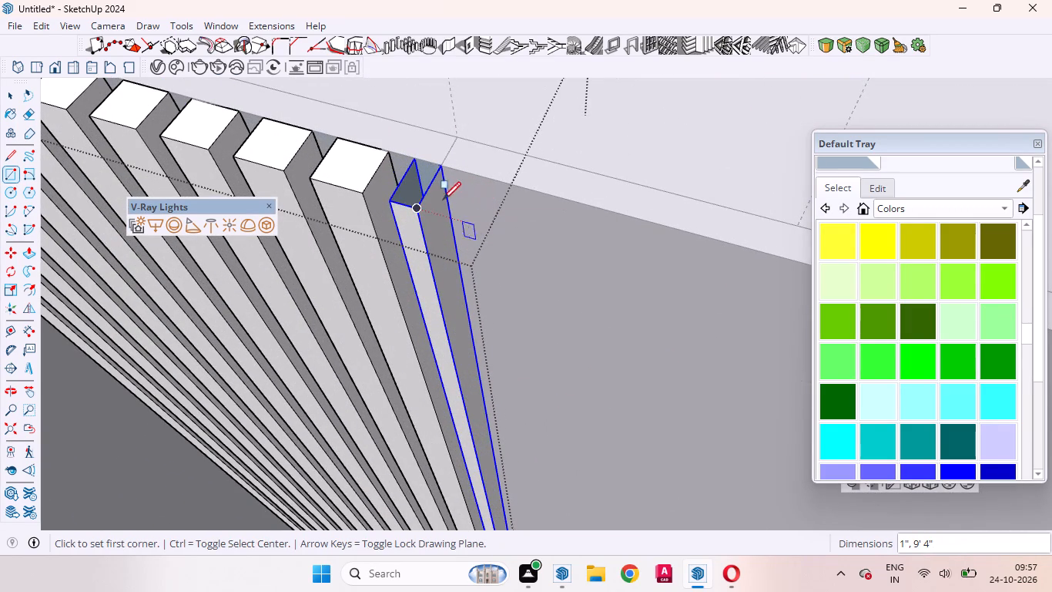
Close the open top of the same end slat with a 1/2" by 1" rectangle and leave the group.
middle_click_drag(401, 172, 542, 197)
scroll(427, 246, "up", 4)
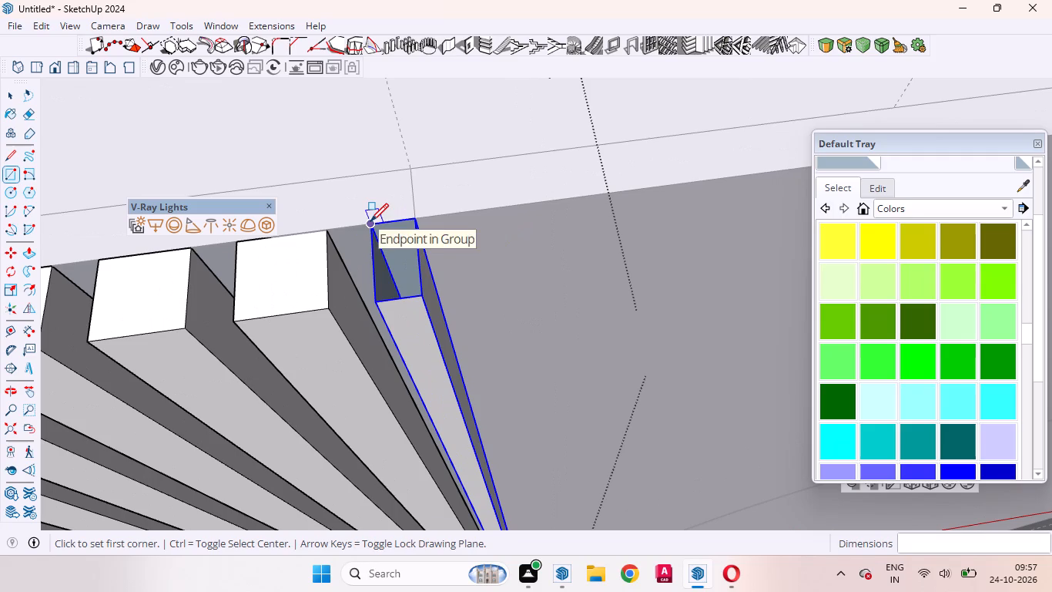
left_click(370, 222)
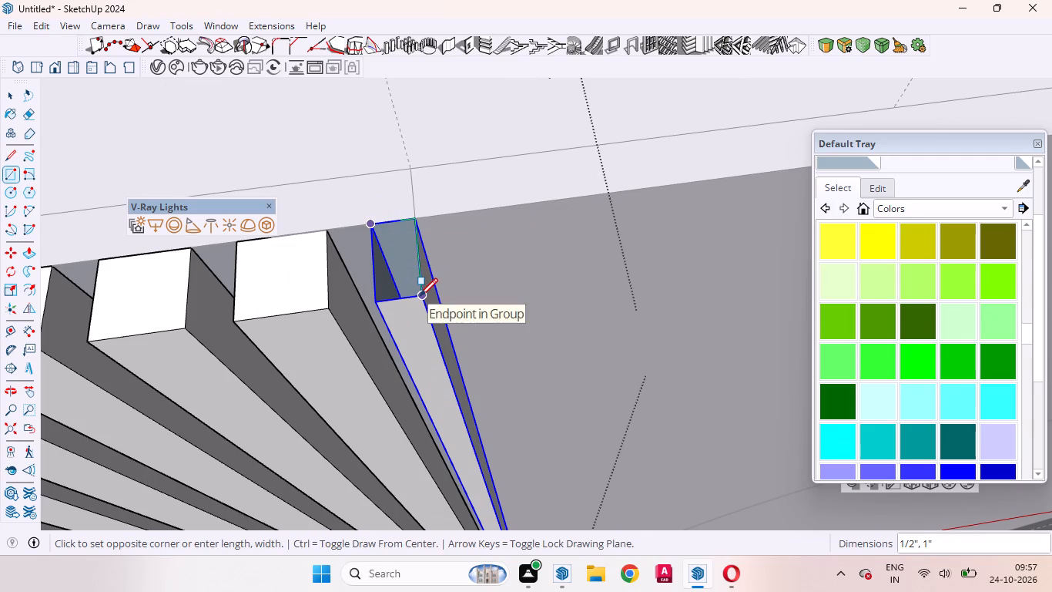
left_click(420, 296)
key("space")
scroll(412, 271, "down", 16)
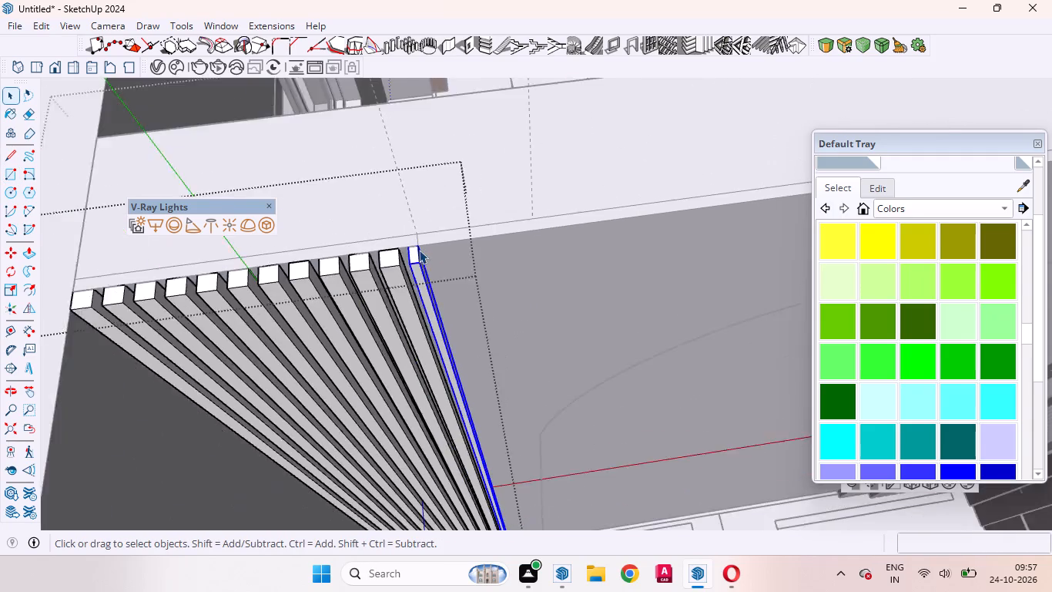
scroll(419, 250, "down", 18)
scroll(699, 228, "up", 13)
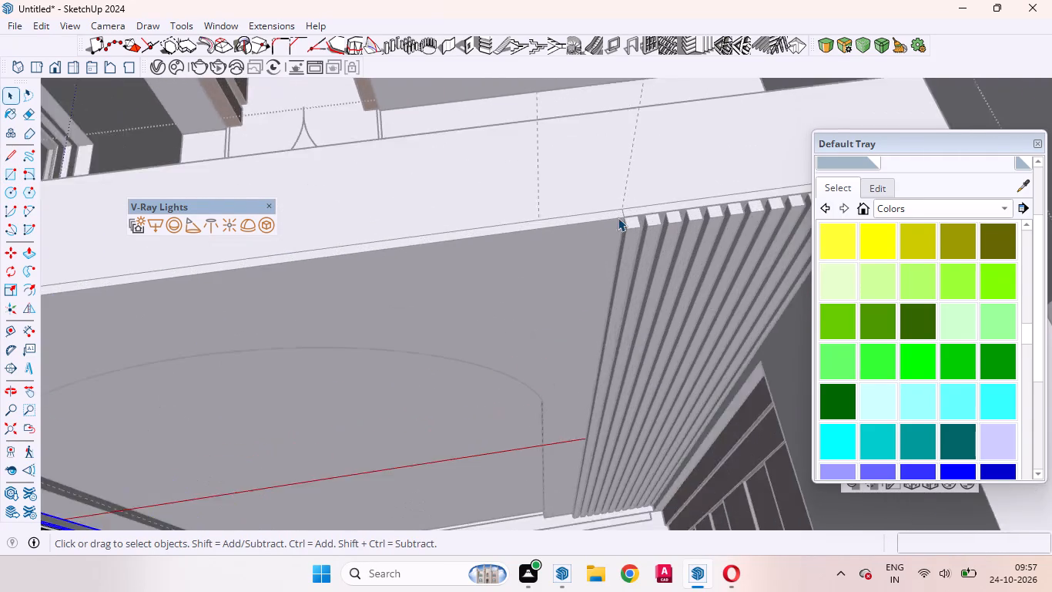
scroll(618, 217, "up", 2)
scroll(607, 248, "down", 20)
scroll(607, 248, "down", 1)
left_click(266, 340)
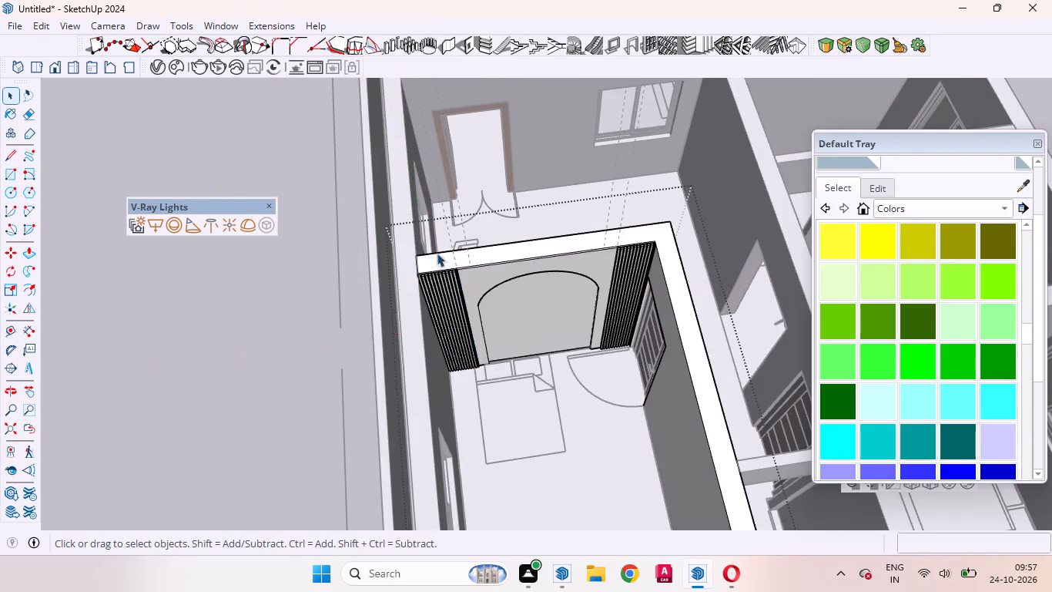
Pull the wall face surrounding the arched recess out 1", flush with the front of the louvres.
scroll(438, 253, "up", 14)
middle_click_drag(484, 355, 448, 282)
scroll(471, 328, "down", 4)
scroll(455, 150, "up", 13)
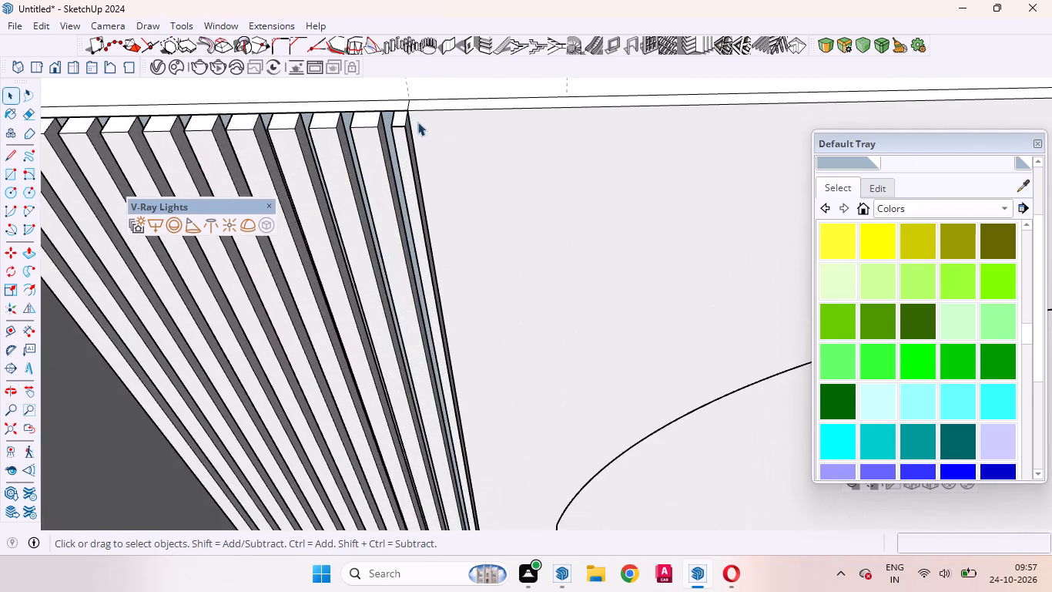
scroll(417, 122, "up", 2)
middle_click_drag(420, 146, 550, 217)
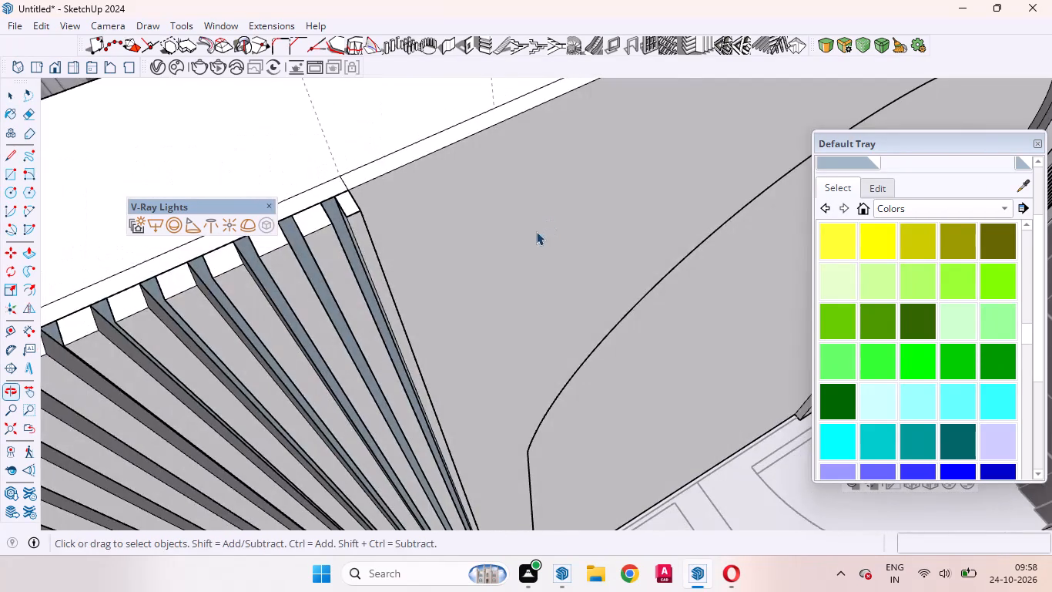
scroll(523, 244, "down", 11)
left_click(464, 244)
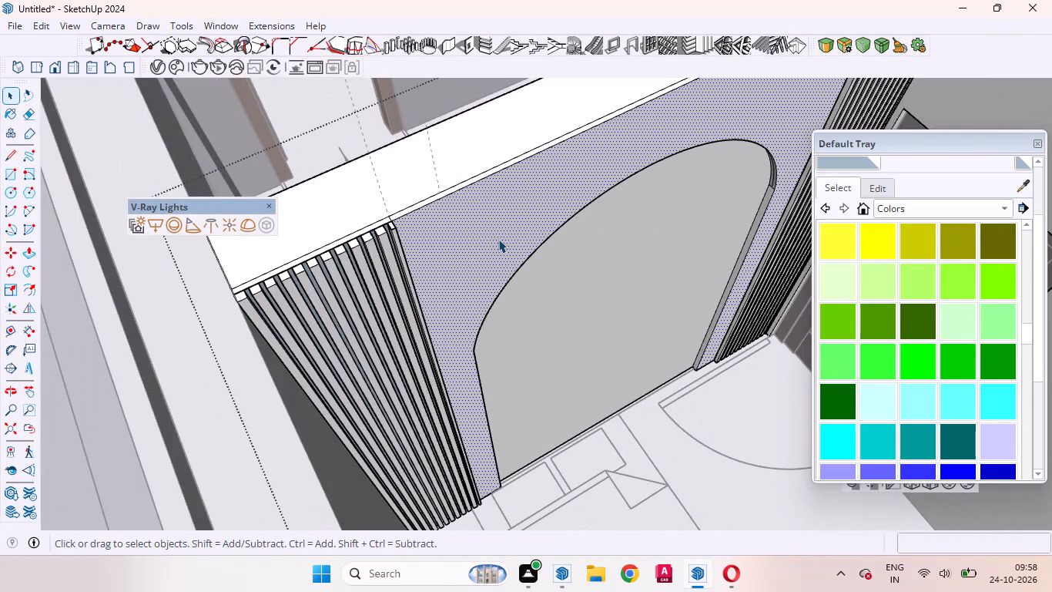
key("p")
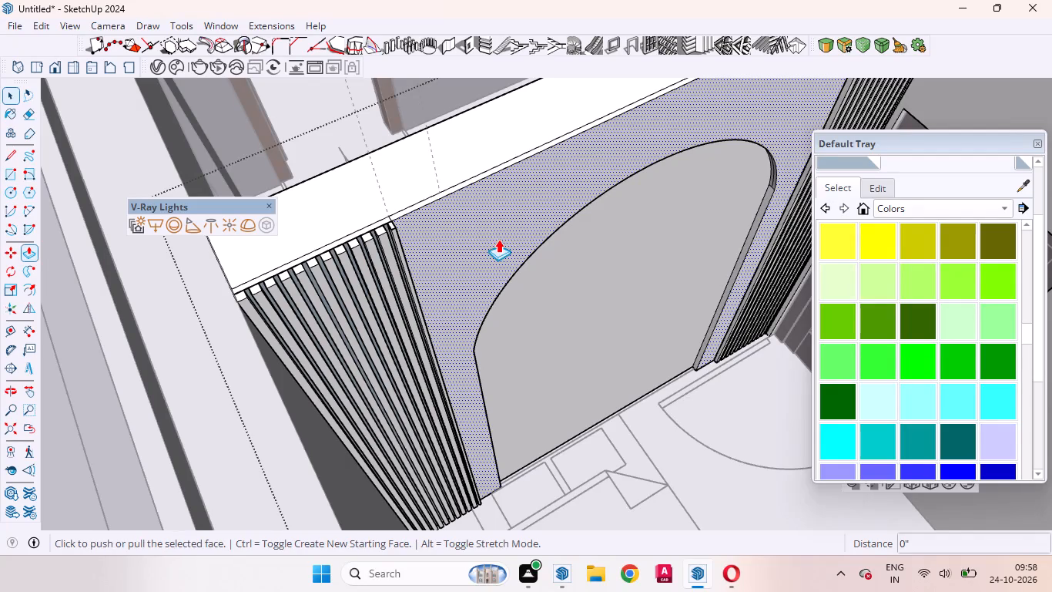
left_click(485, 236)
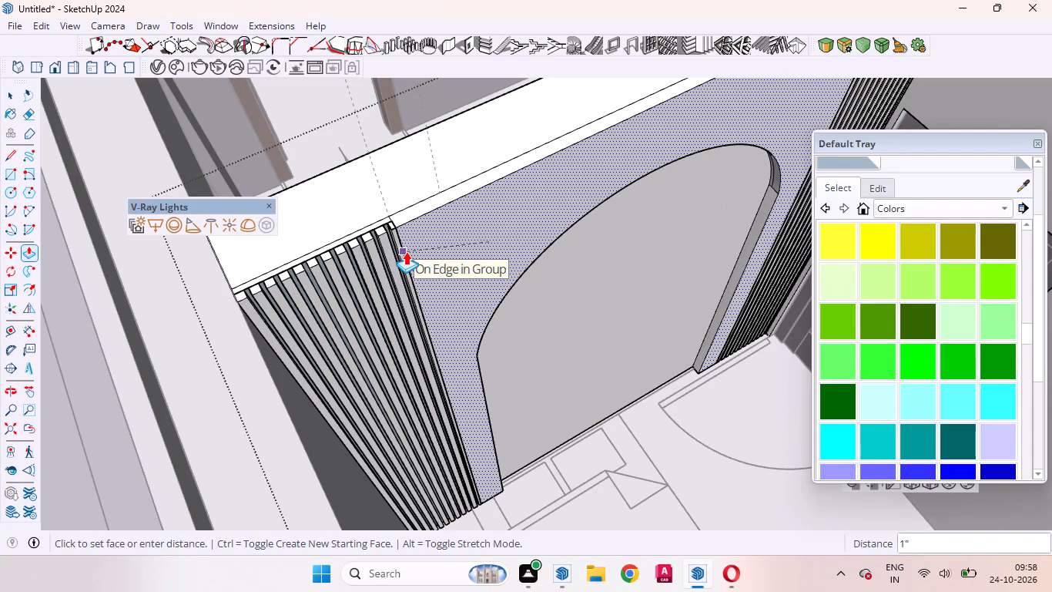
left_click(406, 251)
key("space")
Push/Pull the back face of the arched recess by 18 mm.
middle_click_drag(553, 317, 451, 264)
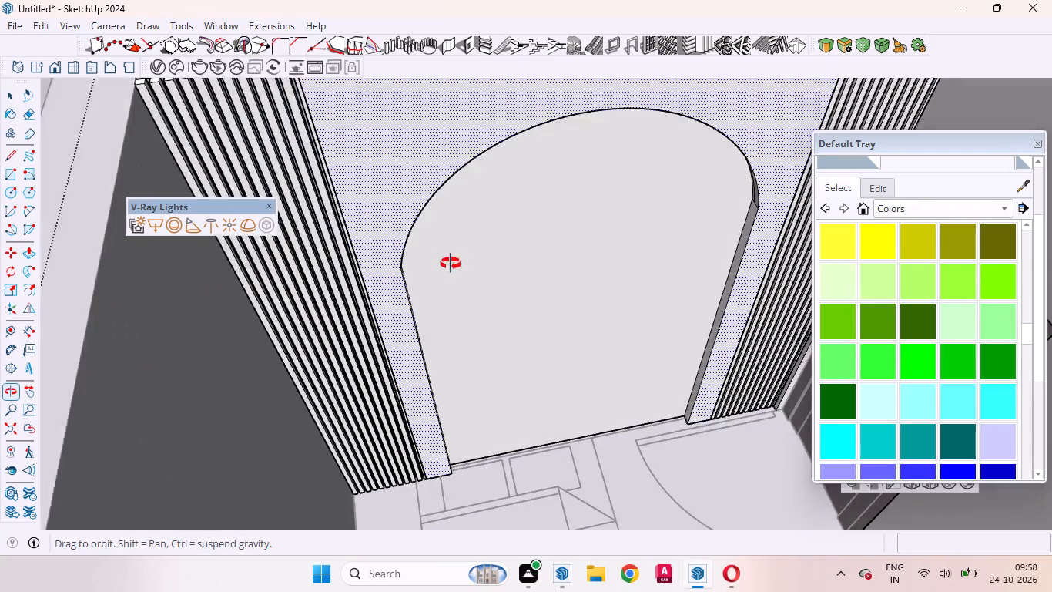
middle_click_drag(451, 264, 451, 254)
scroll(642, 270, "down", 4)
scroll(633, 203, "up", 9)
middle_click_drag(668, 227, 734, 214)
scroll(735, 213, "up", 1)
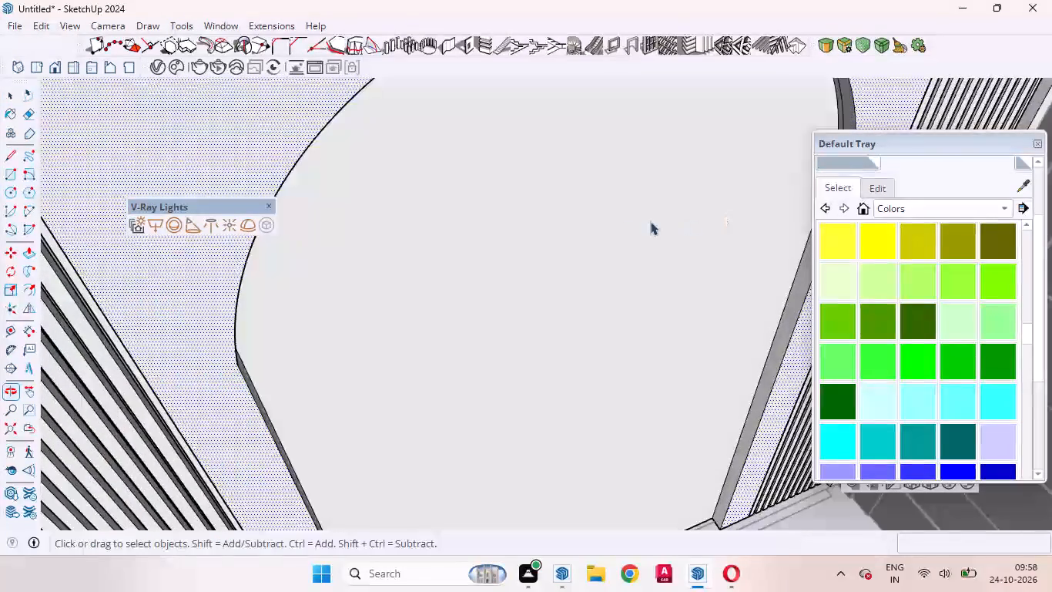
scroll(624, 223, "down", 5)
left_click(638, 228)
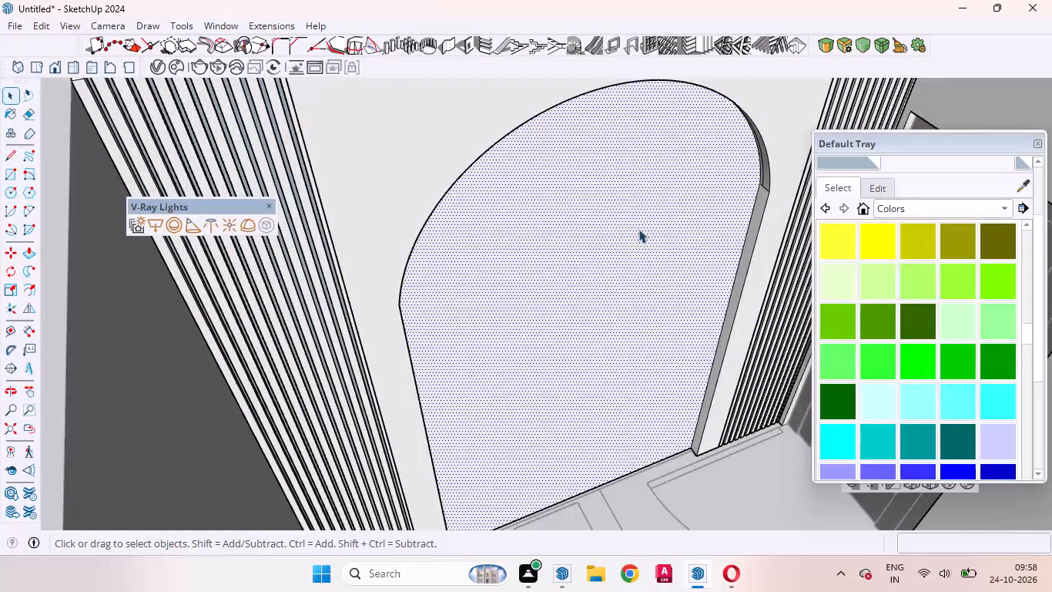
key("p")
left_click(638, 229)
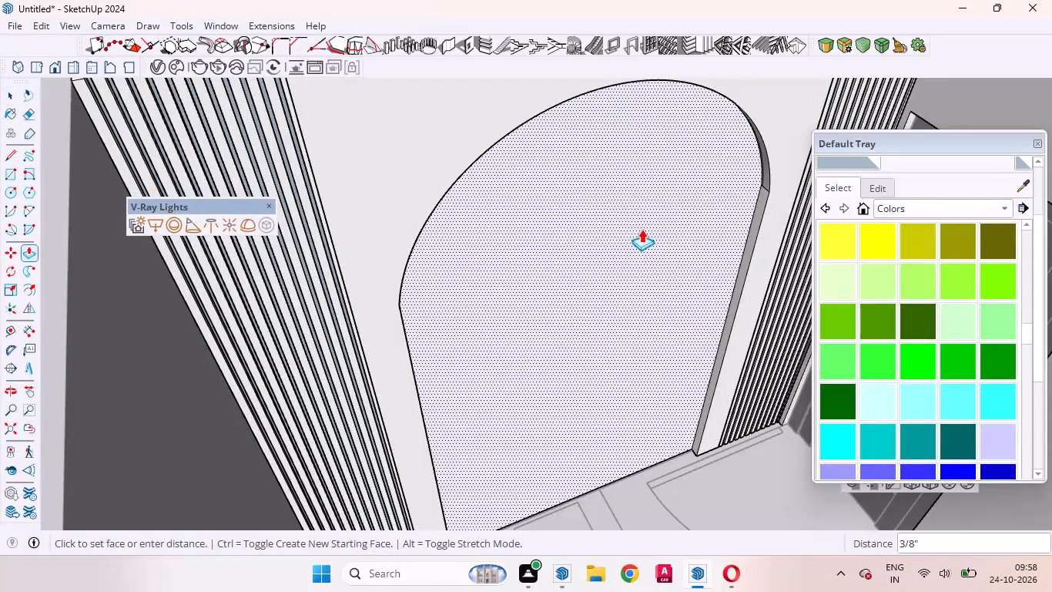
type("18mm")
key("Return")
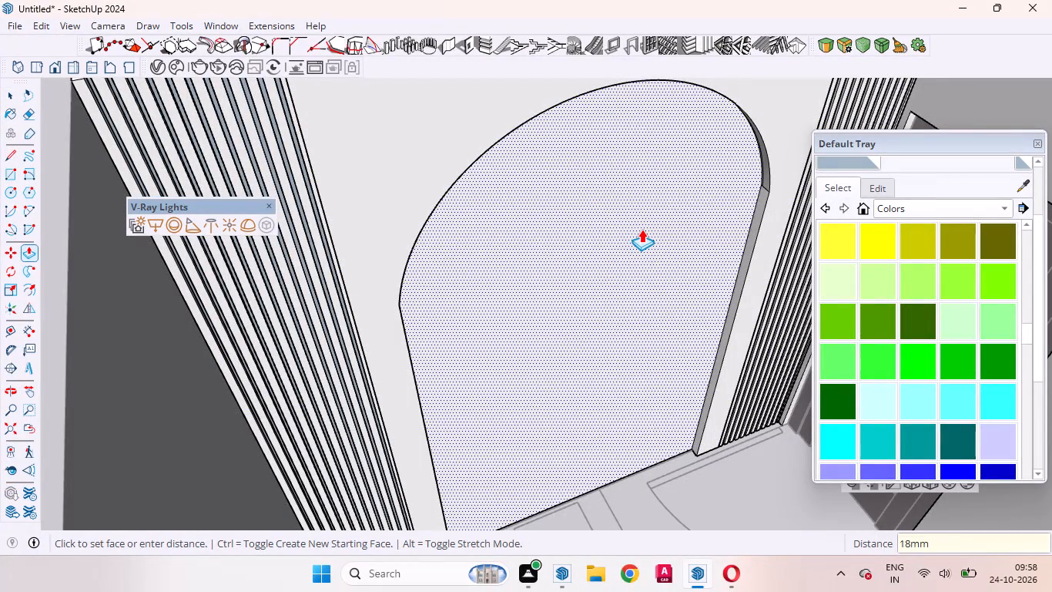
key("space")
Leave the wall group and review the bed wall's louvres and arch within the overall house model.
scroll(645, 264, "down", 5)
middle_click_drag(621, 289, 484, 321)
scroll(574, 274, "down", 2)
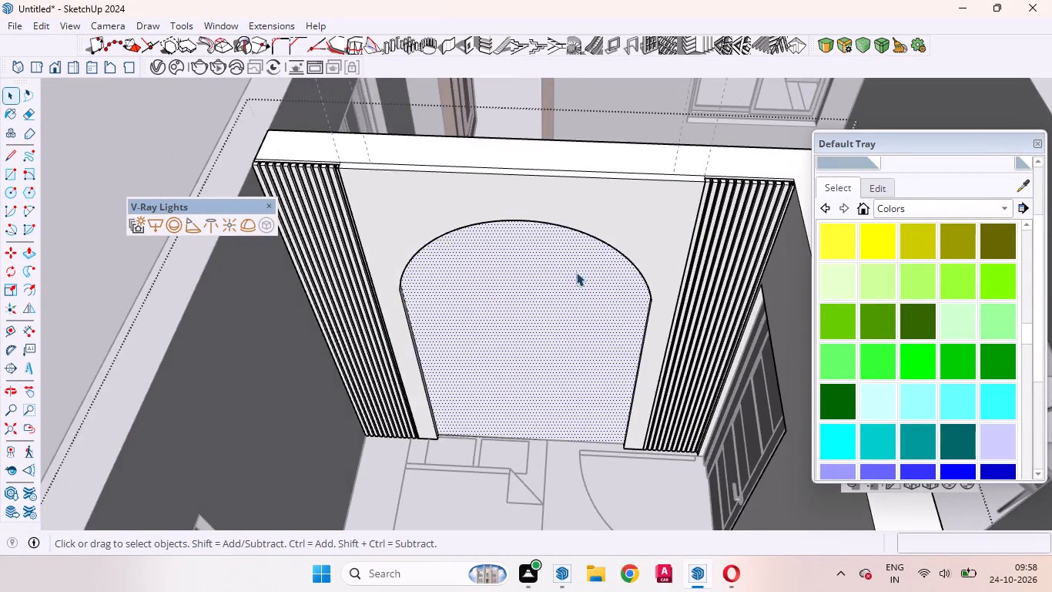
scroll(576, 272, "down", 7)
scroll(648, 231, "up", 5)
scroll(588, 248, "down", 10)
scroll(567, 302, "up", 5)
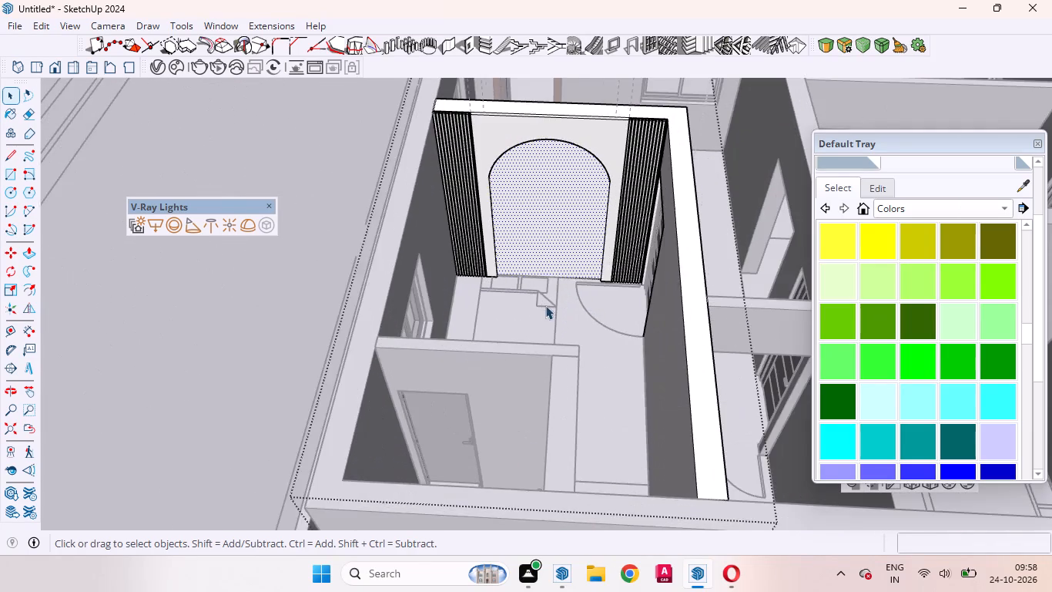
middle_click_drag(541, 301, 599, 269)
left_click(310, 212)
scroll(575, 201, "up", 4)
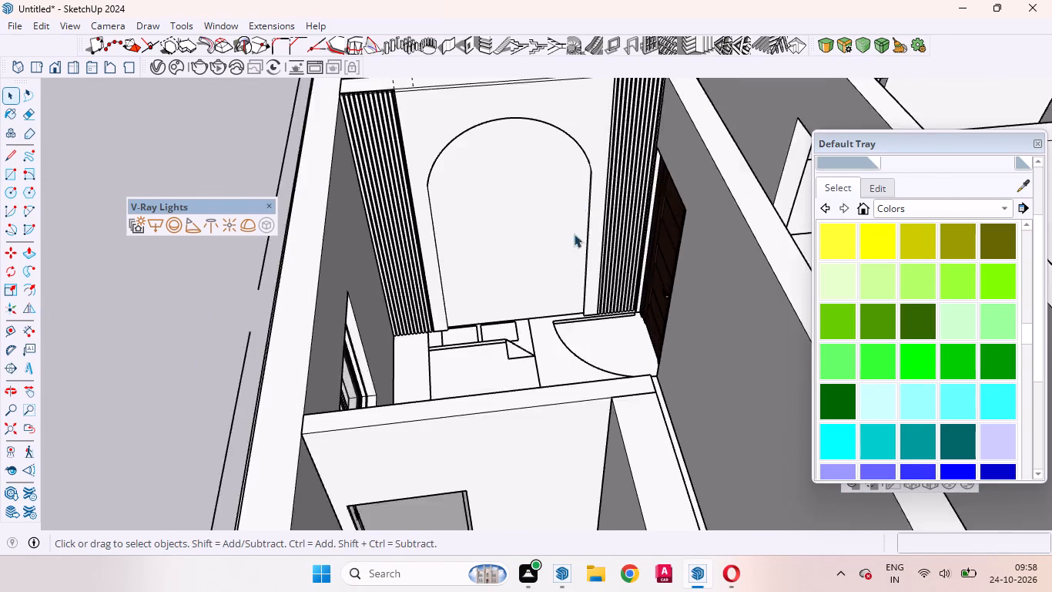
middle_click_drag(558, 271, 491, 305)
scroll(510, 325, "down", 12)
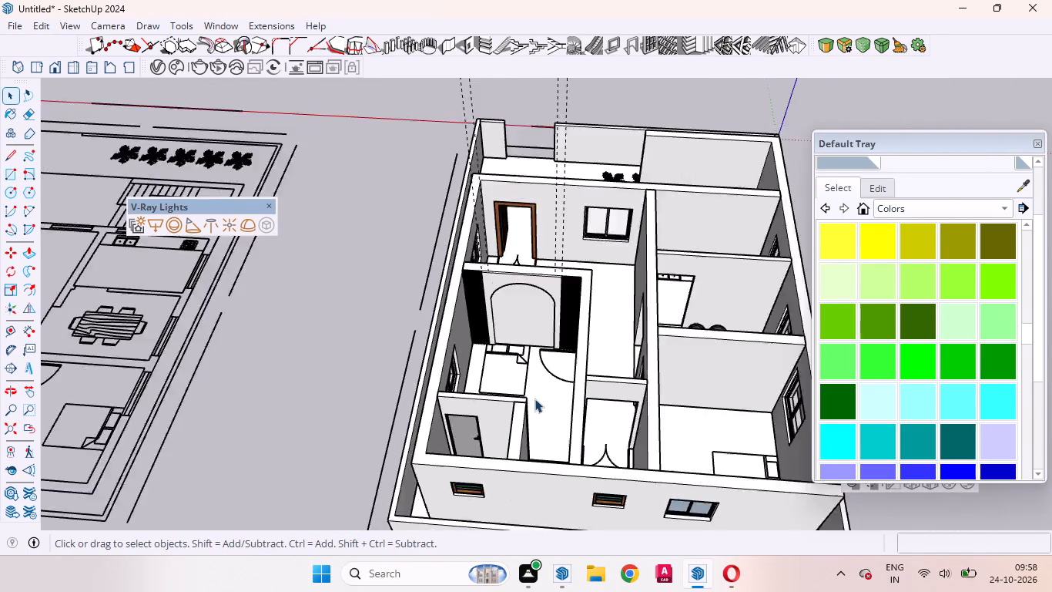
Delete the leftover vertical construction guides around the arched bed wall.
scroll(534, 399, "down", 5)
left_click_drag(586, 213, 400, 50)
key("Delete")
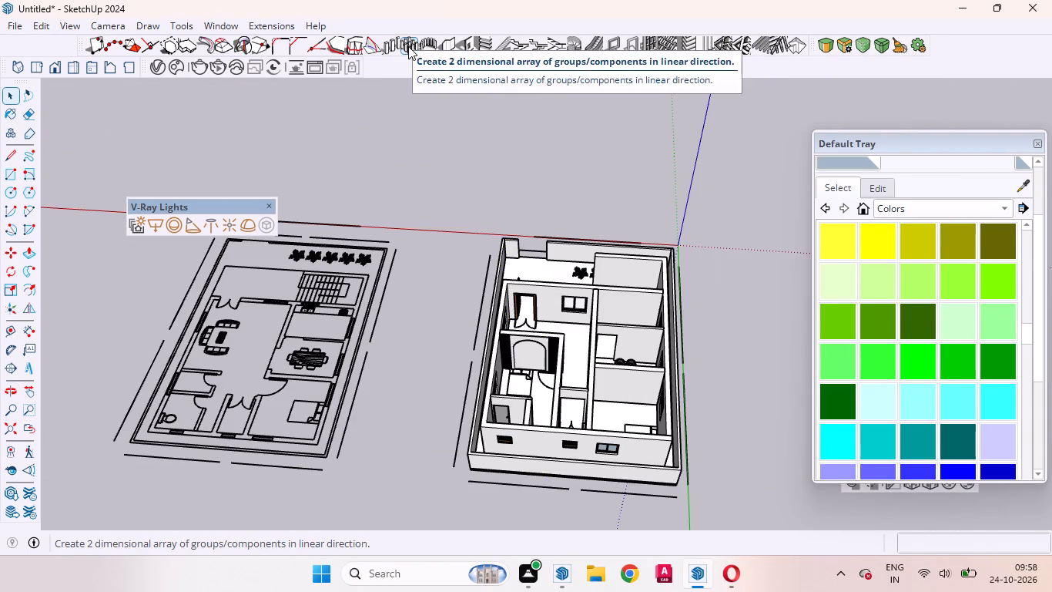
Place a vertical guide along the arched recess's centreline, from the midpoint of its base to the top of the arch.
scroll(483, 224, "up", 11)
middle_click_drag(549, 443, 620, 402)
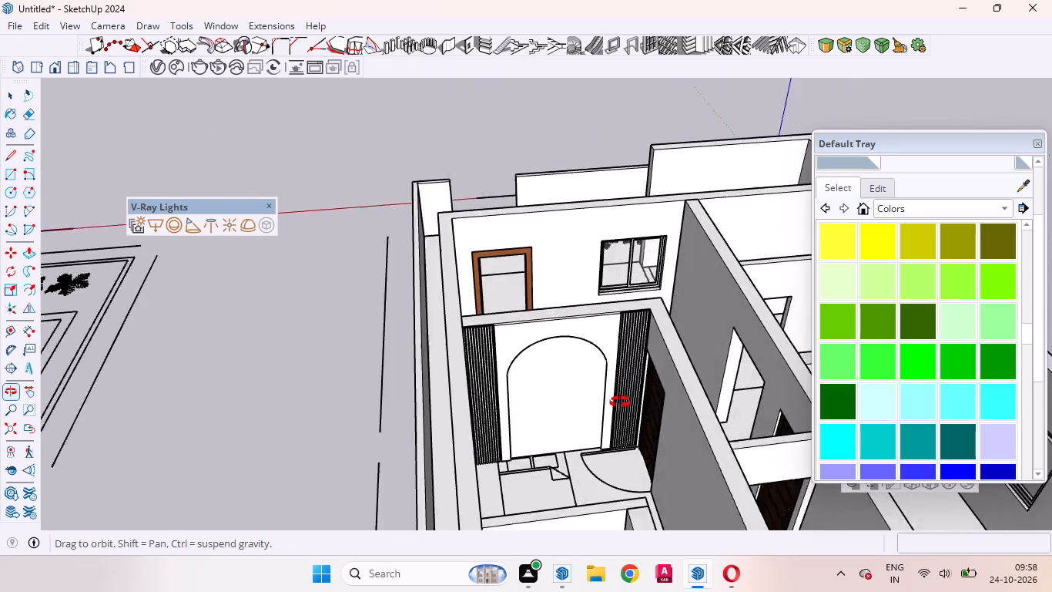
middle_click_drag(620, 402, 594, 420)
scroll(594, 419, "up", 5)
scroll(551, 408, "down", 10)
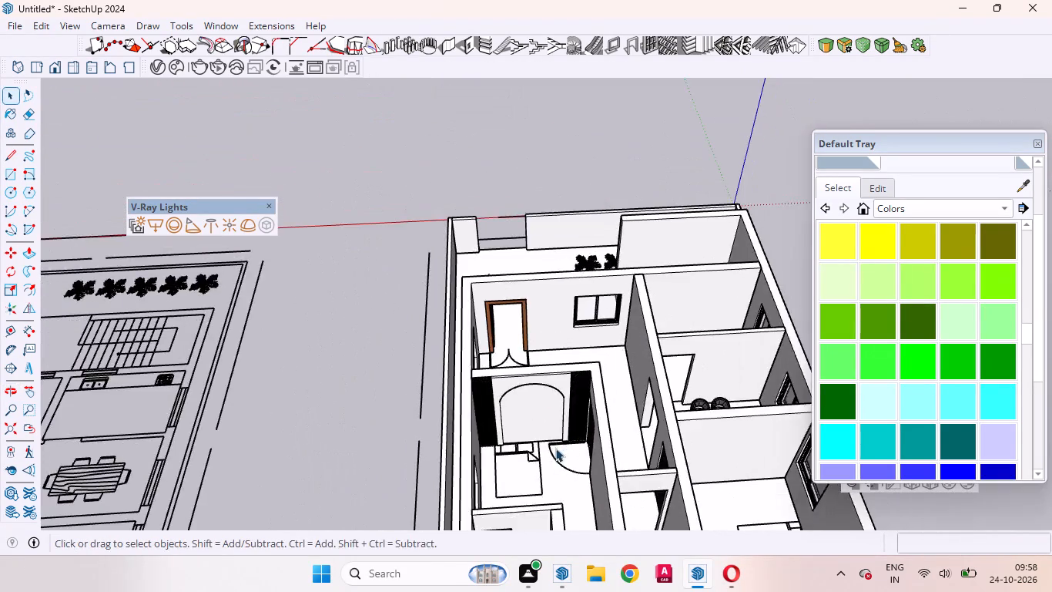
middle_click_drag(549, 448, 519, 335)
scroll(525, 376, "up", 4)
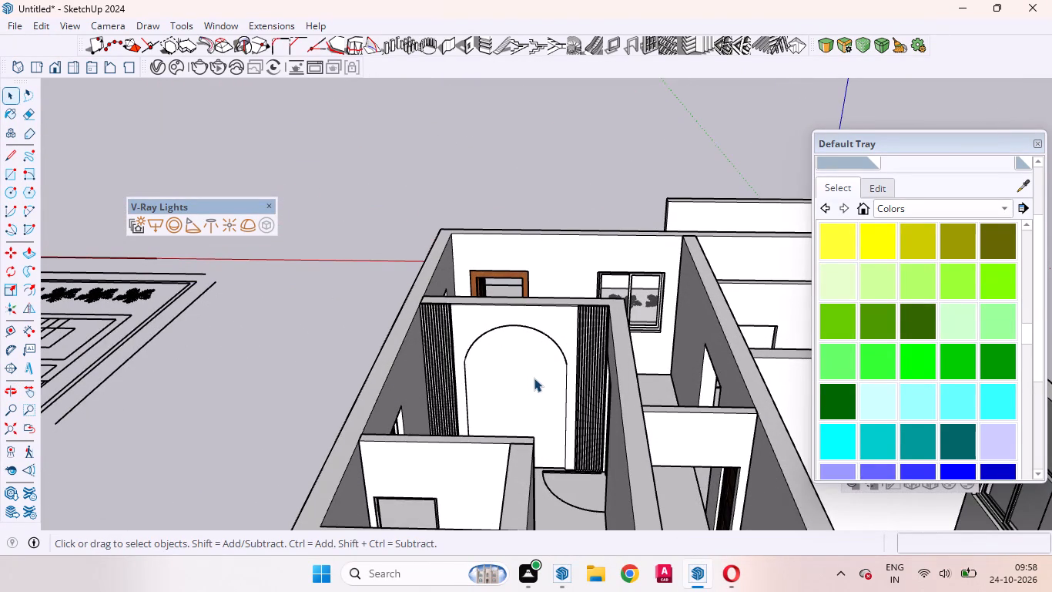
scroll(551, 354, "down", 2)
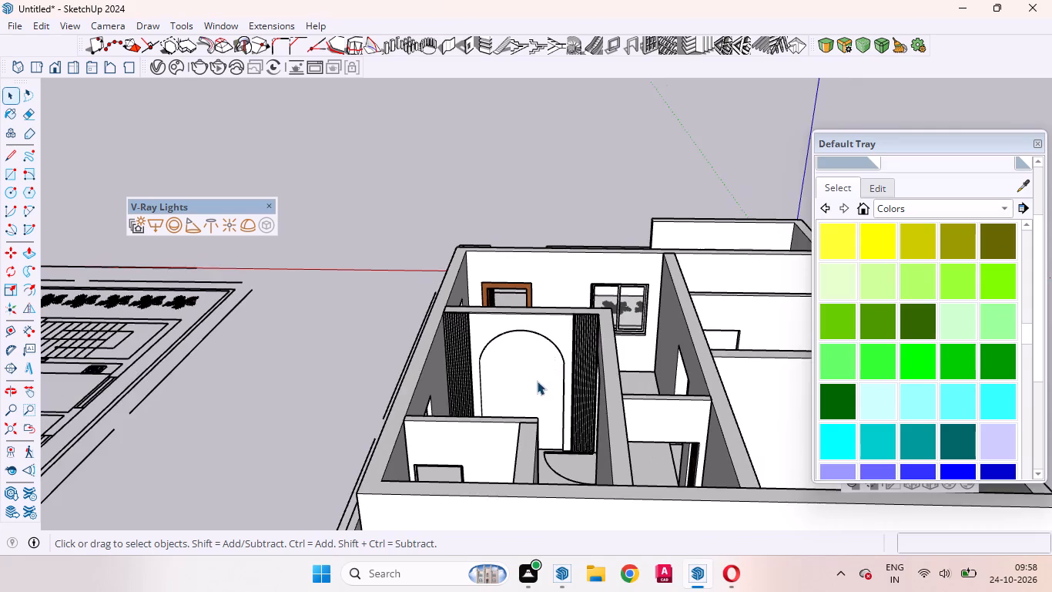
scroll(535, 389, "up", 5)
middle_click_drag(524, 399, 504, 384)
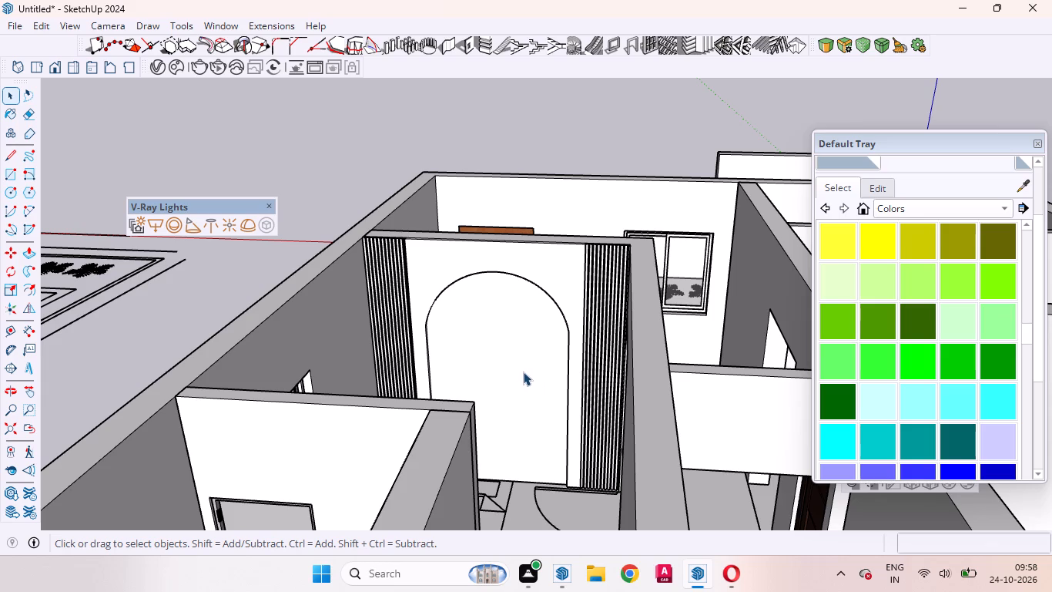
scroll(505, 318, "down", 4)
middle_click_drag(449, 366, 474, 422)
scroll(477, 395, "up", 4)
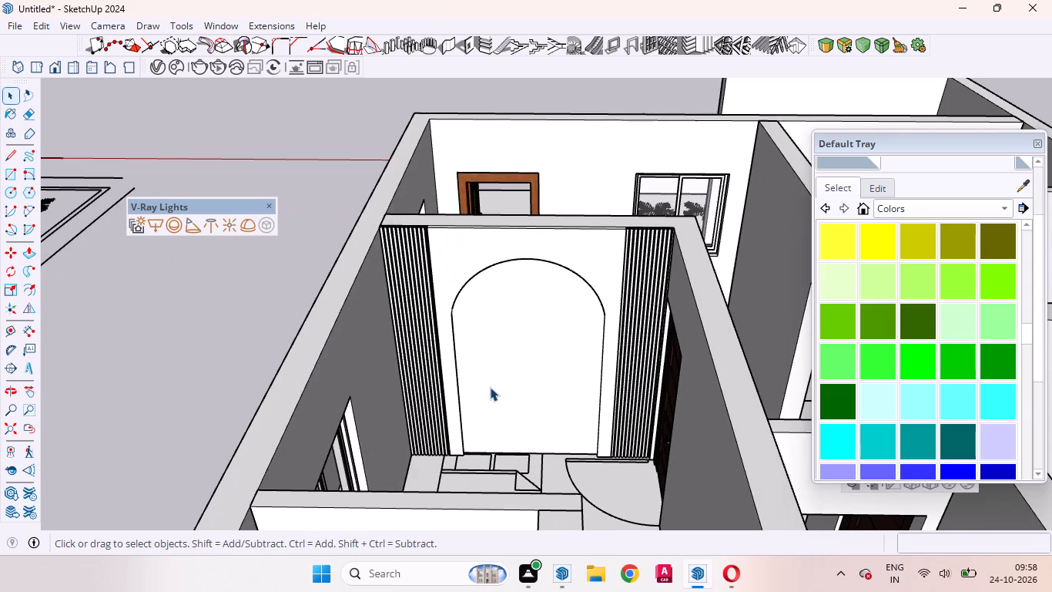
key("t")
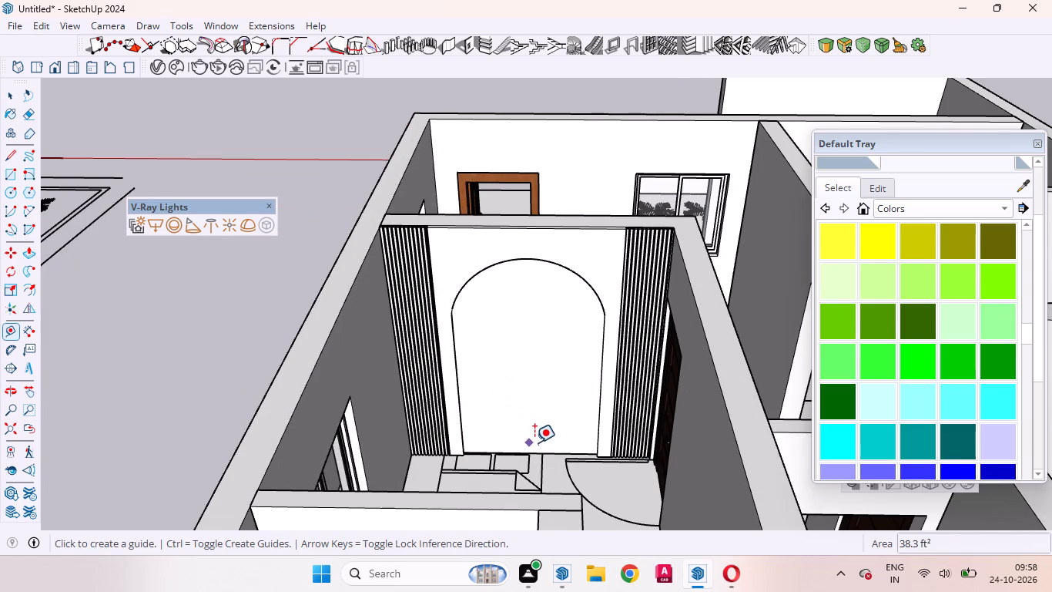
left_click(524, 455)
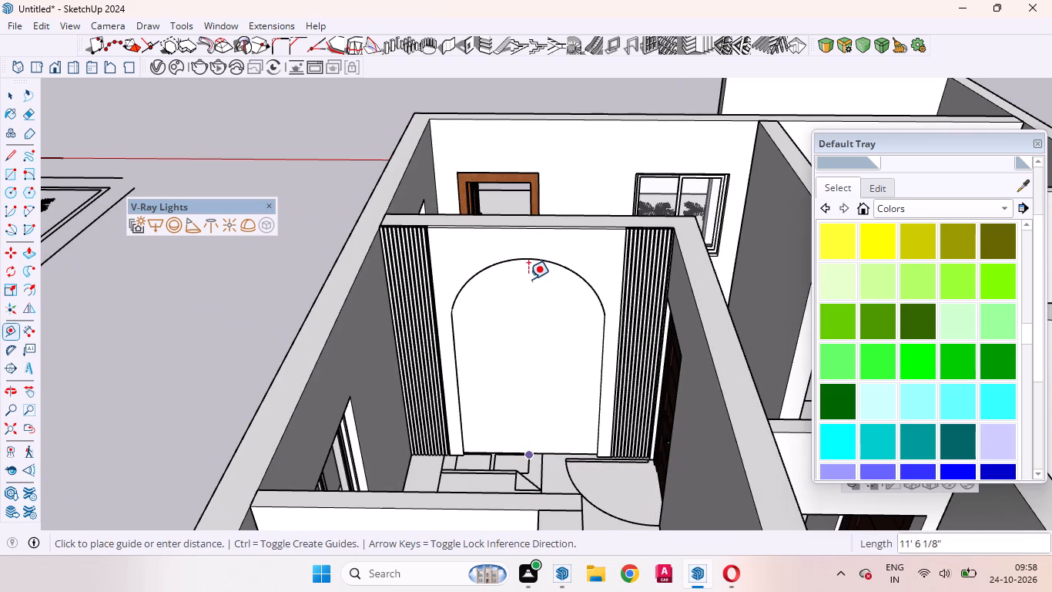
left_click(524, 260)
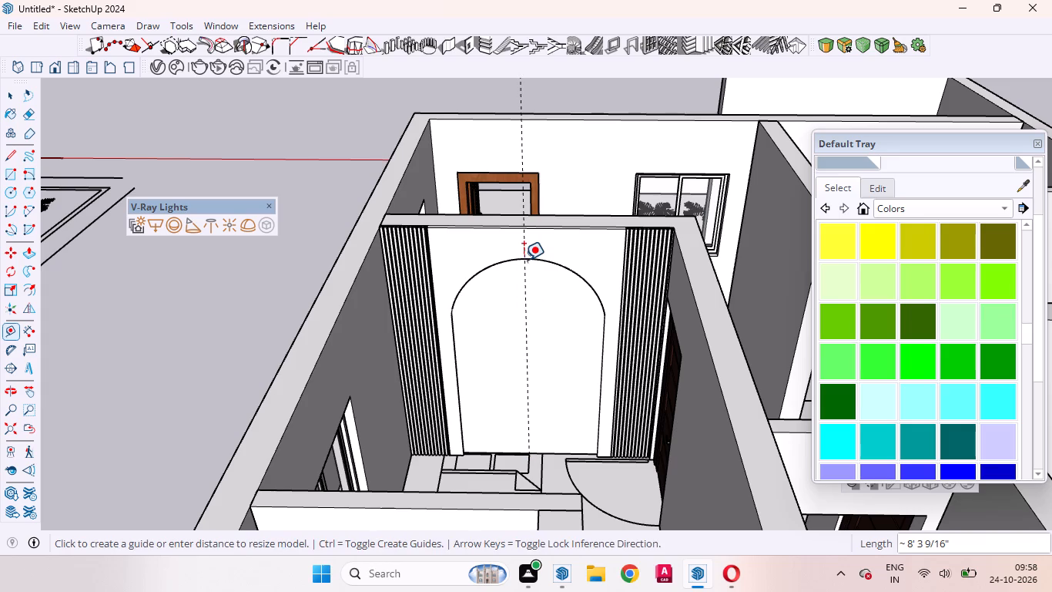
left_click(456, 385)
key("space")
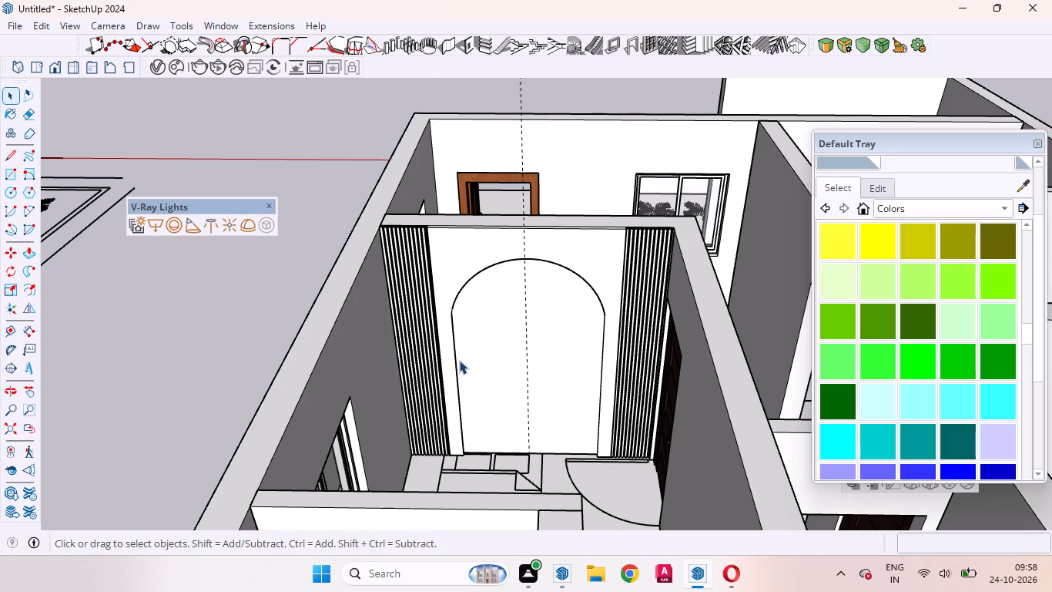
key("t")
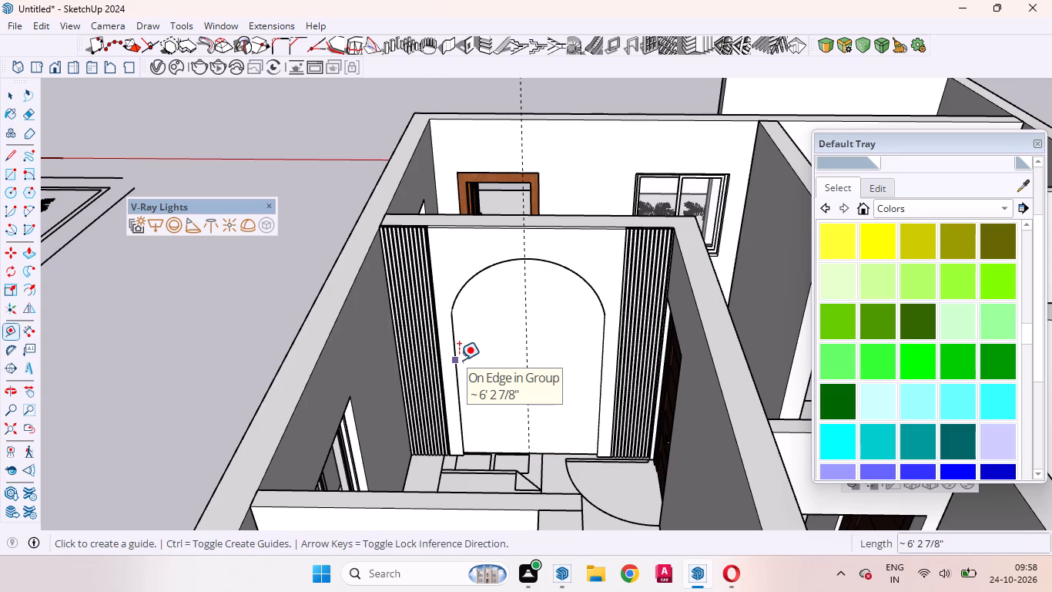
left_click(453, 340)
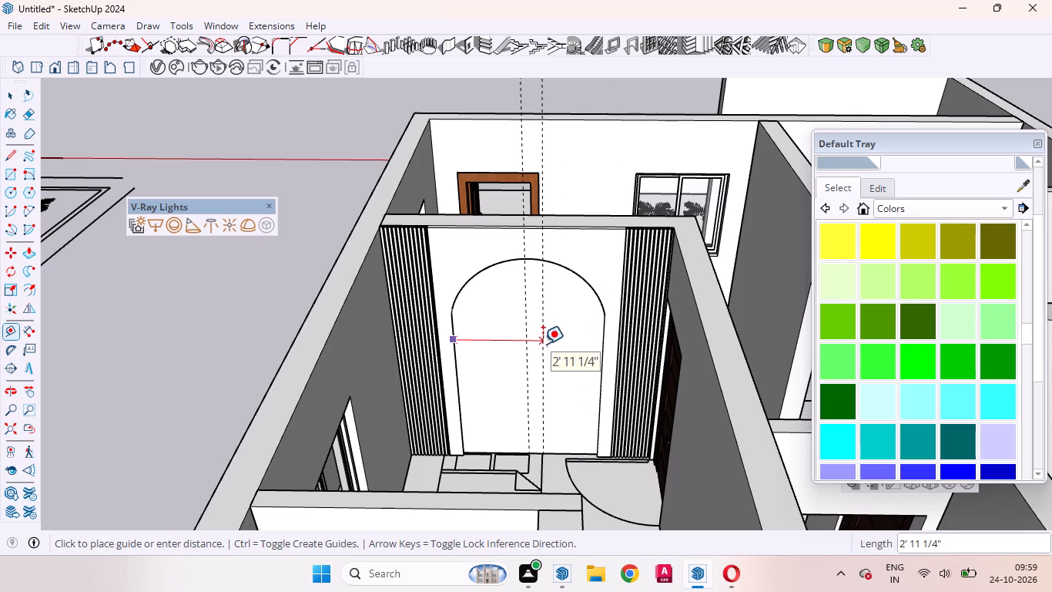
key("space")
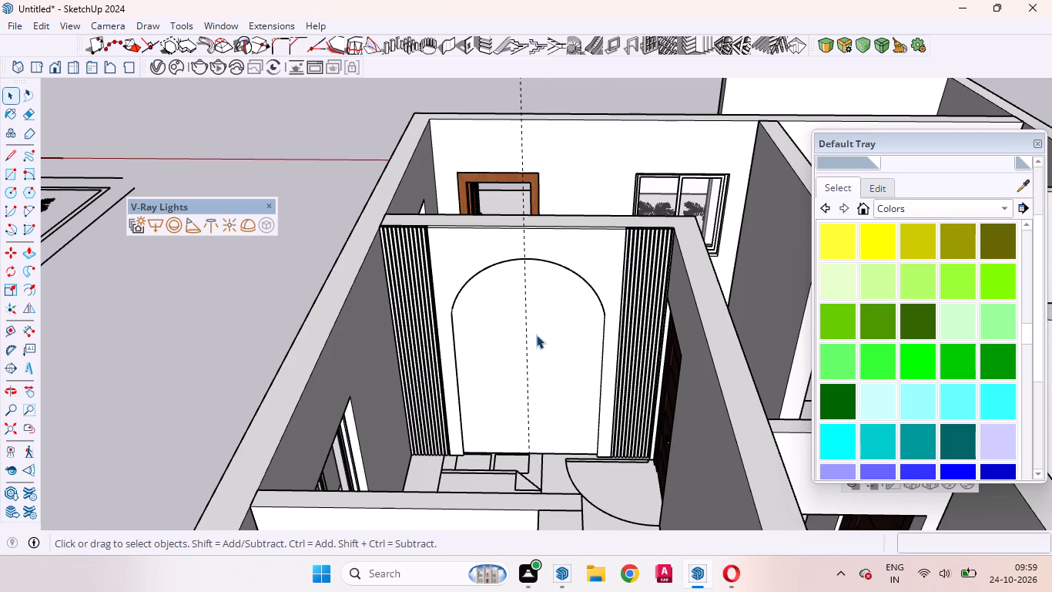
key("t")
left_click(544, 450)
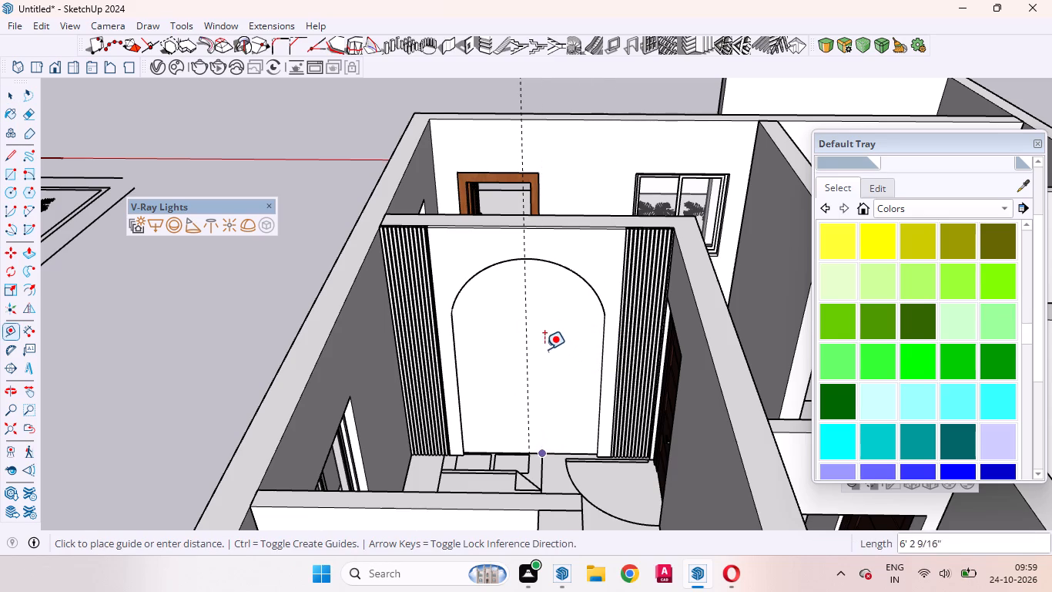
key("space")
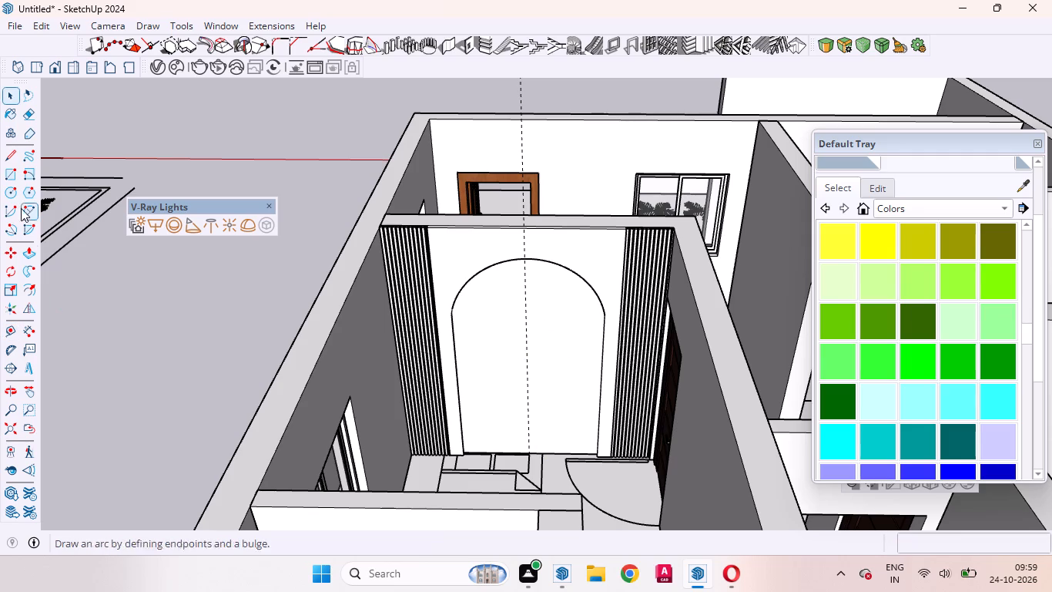
Draw a 100-sided circle with a radius of about 1' 2" on the recess face, centred on the arch's centre point.
left_click(15, 186)
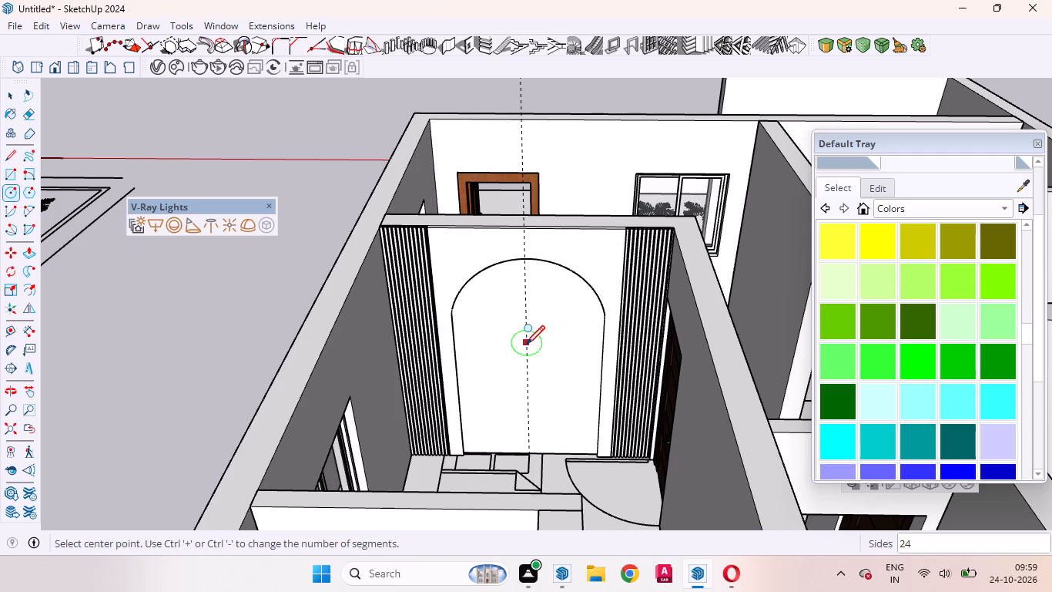
key("1")
type("00")
key("Return")
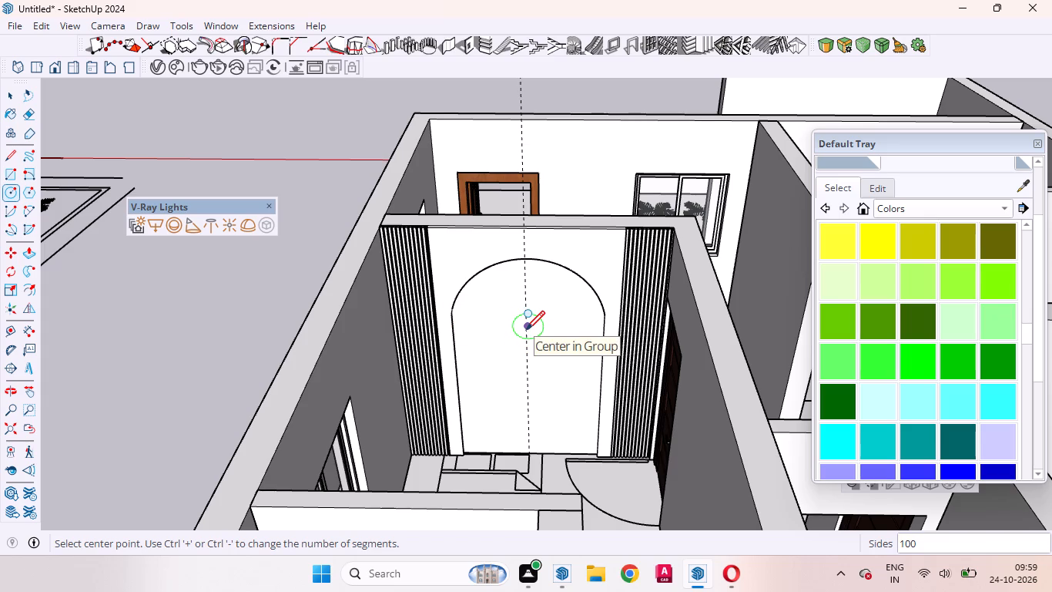
left_click(526, 328)
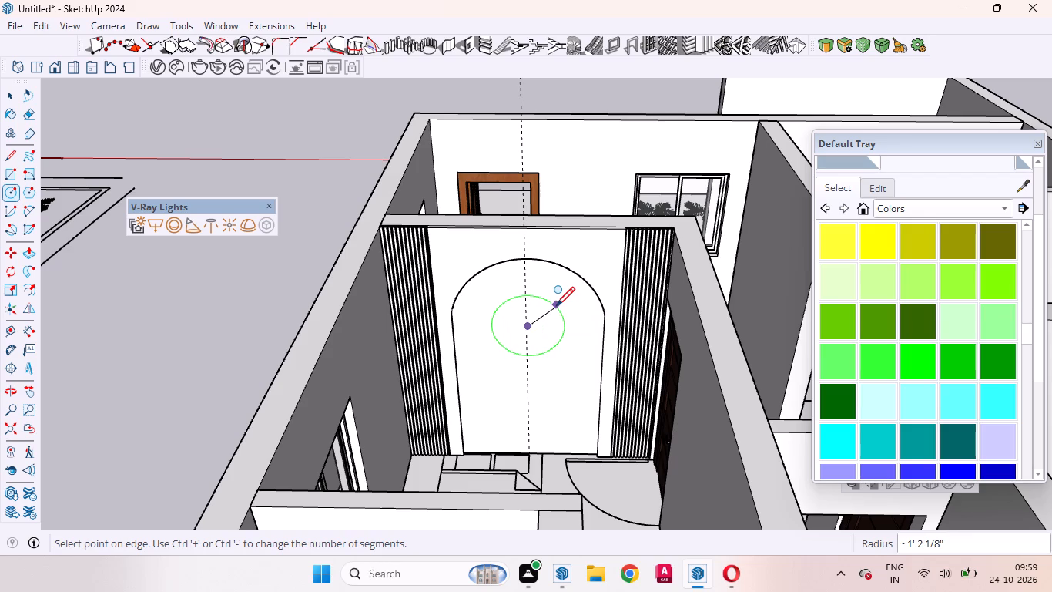
left_click(556, 304)
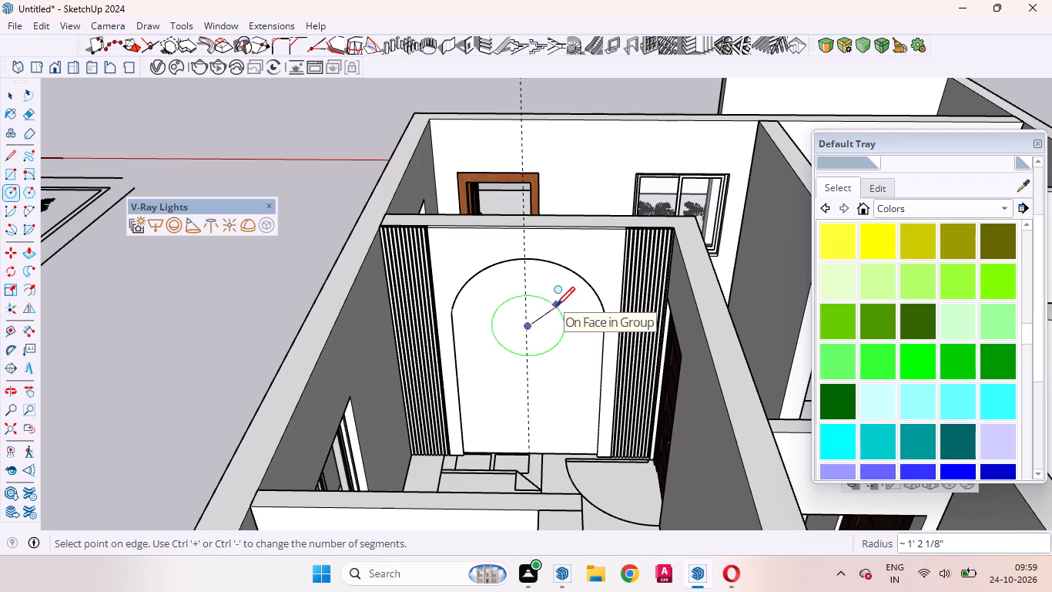
key("space")
Offset the circle's edge 10 mm outward to form a thin ring around it.
left_click(531, 328)
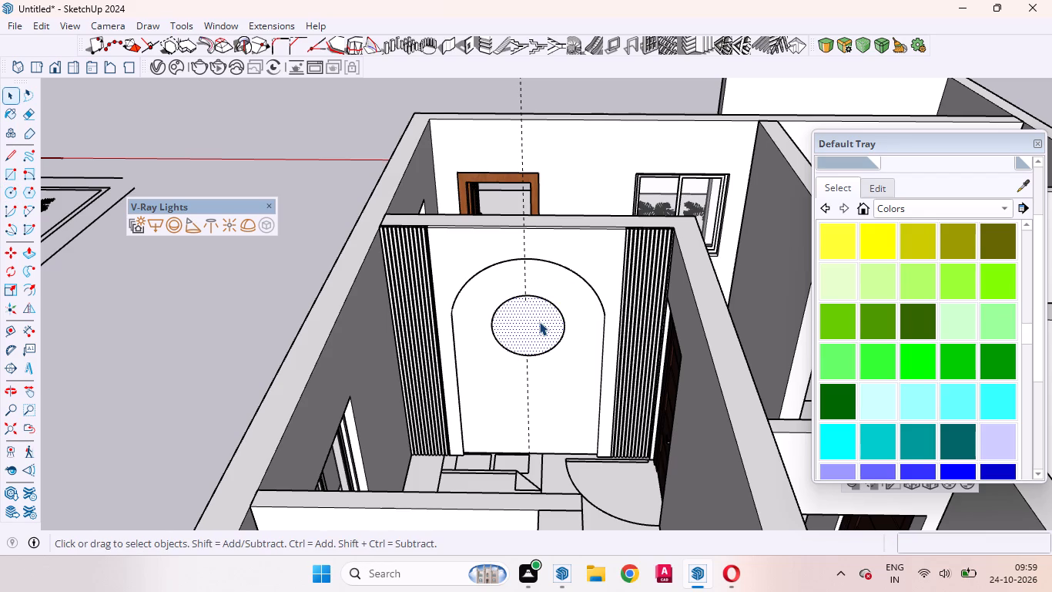
scroll(539, 321, "up", 4)
scroll(550, 311, "down", 4)
middle_click_drag(563, 347, 684, 345)
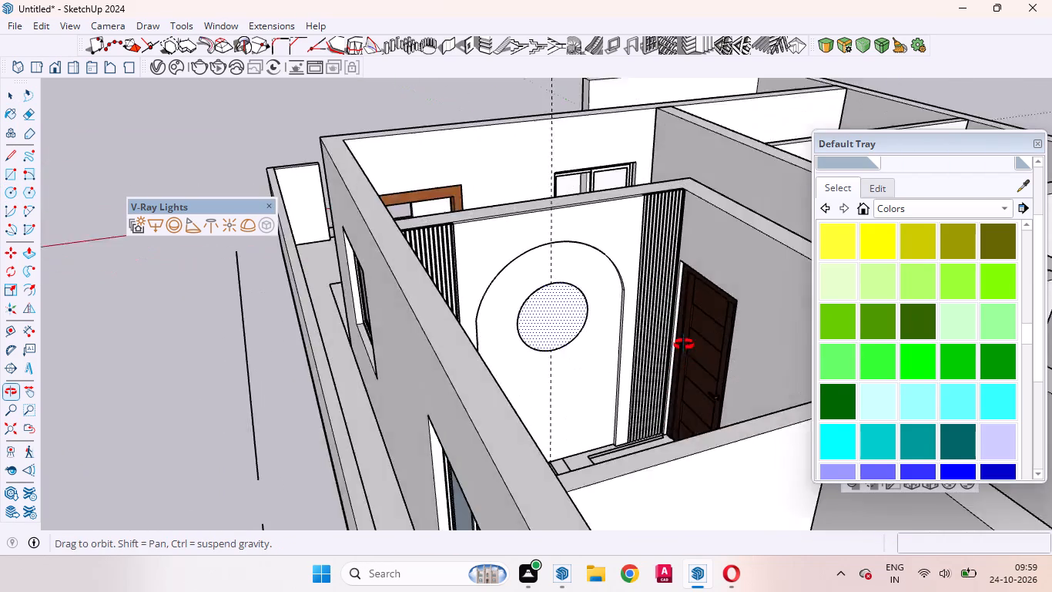
middle_click_drag(684, 345, 561, 328)
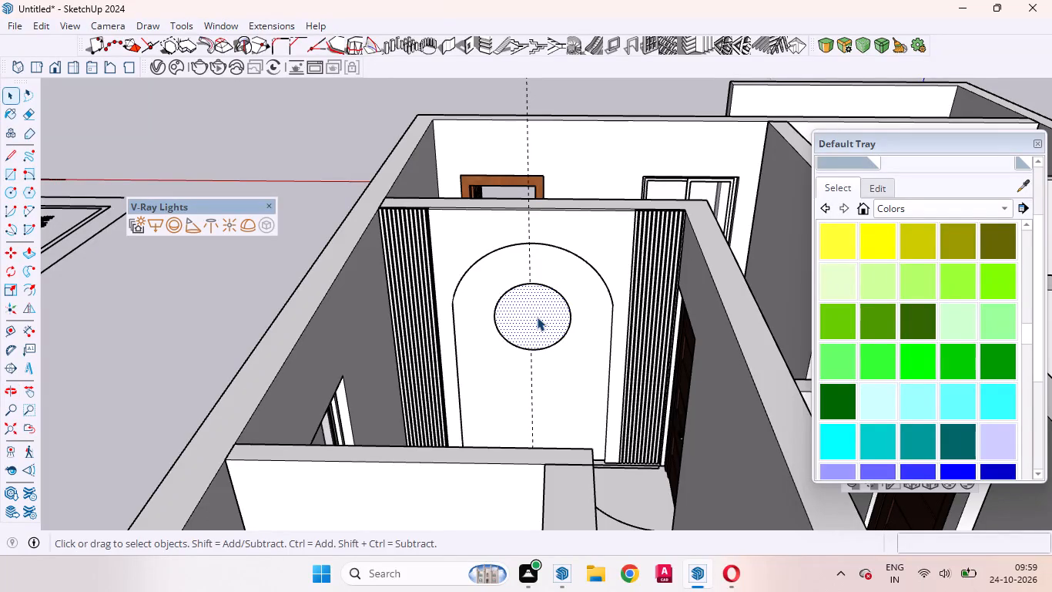
key("f")
left_click_drag(537, 306, 544, 304)
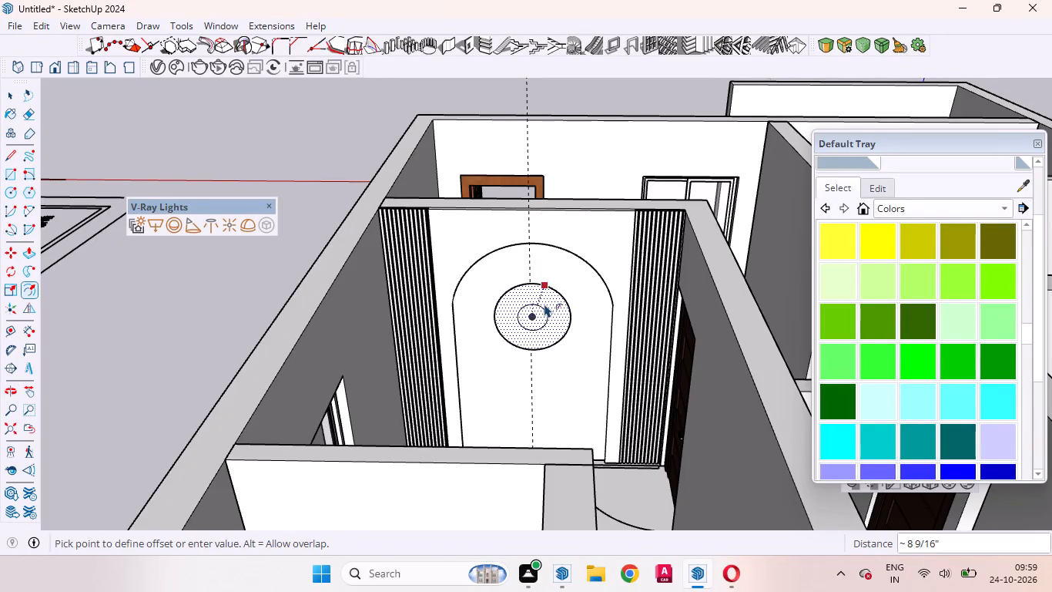
left_click_drag(544, 304, 566, 286)
key("1")
type("0mm")
key("Return")
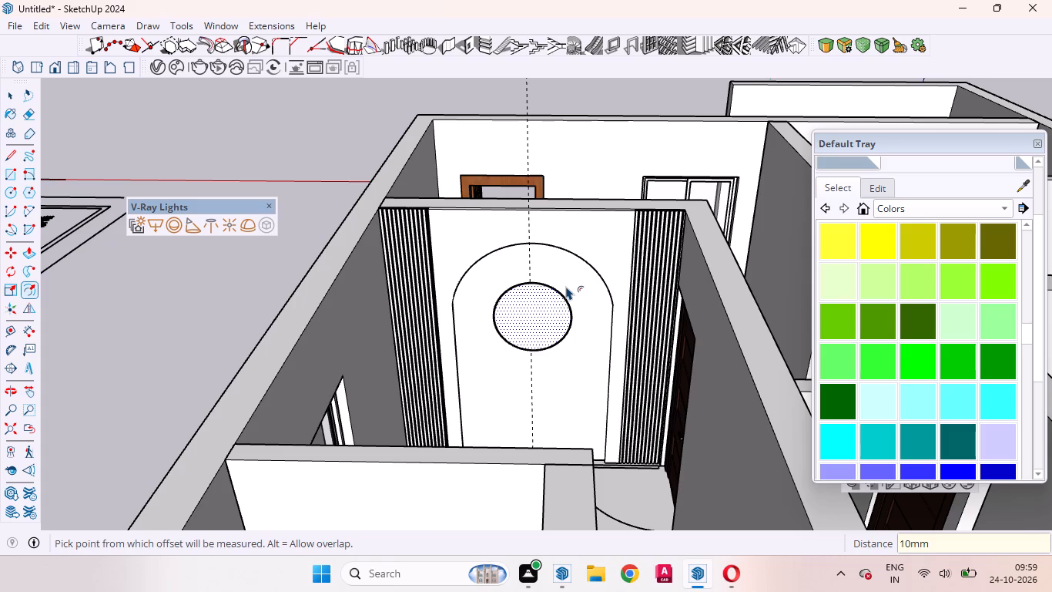
key("space")
Push/Pull the thin ring face around the circle by 5 mm to make a raised rim.
scroll(519, 284, "up", 20)
left_click(508, 315)
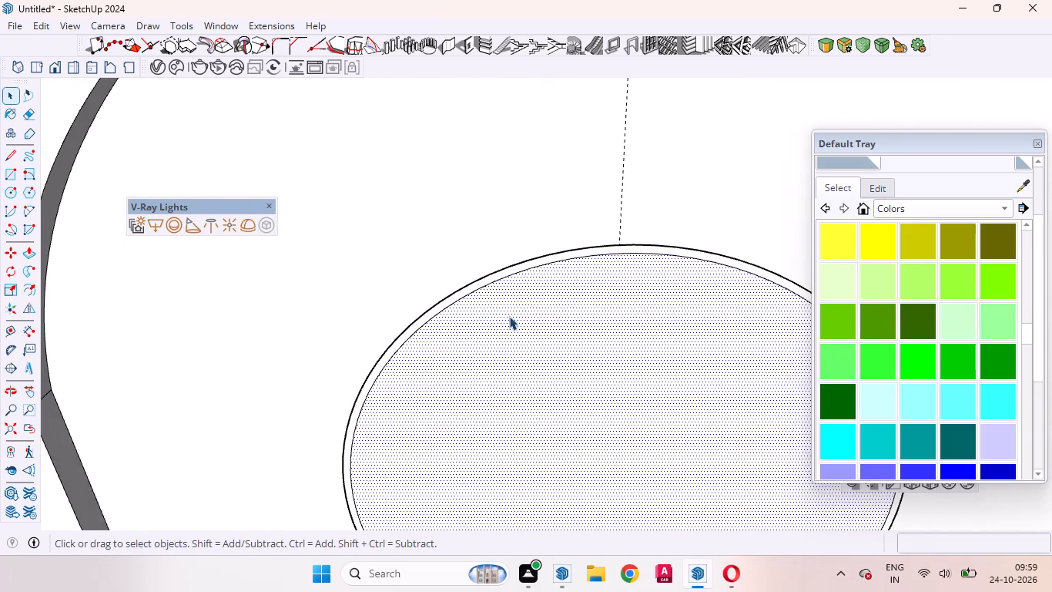
scroll(482, 300, "up", 5)
left_click(453, 287)
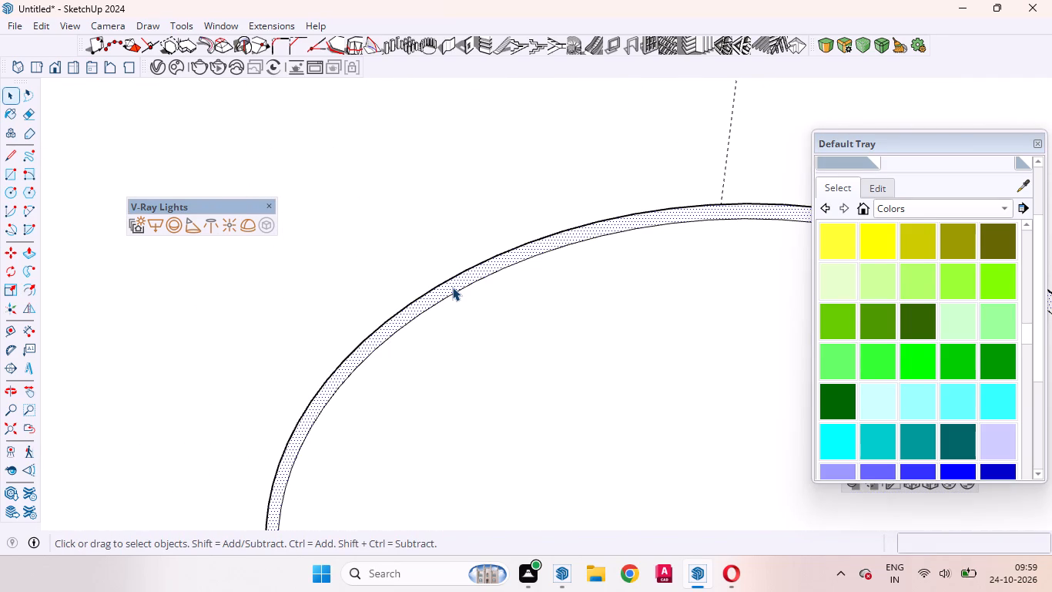
key("p")
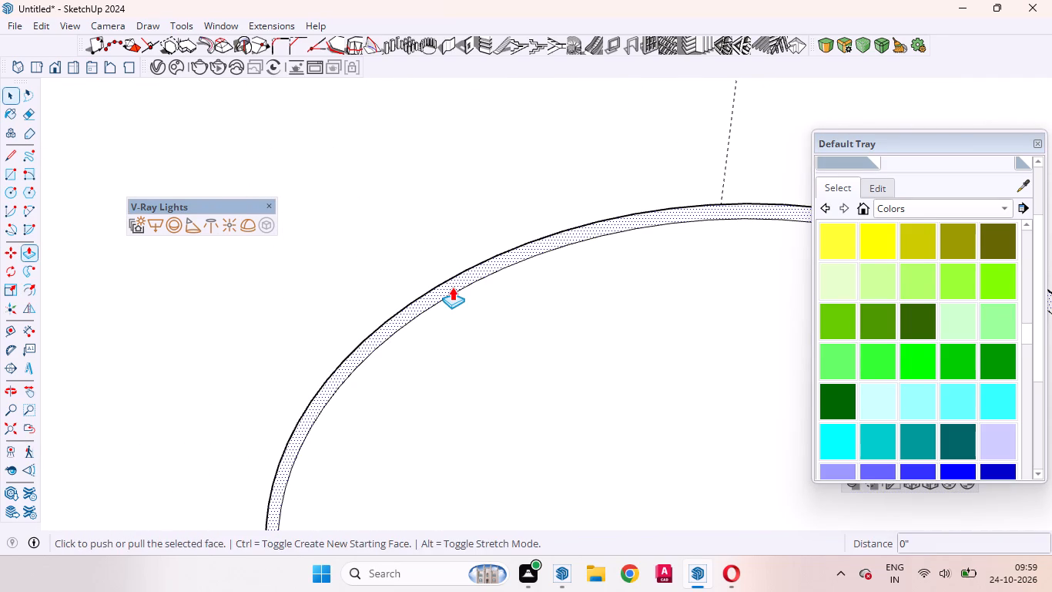
left_click(452, 287)
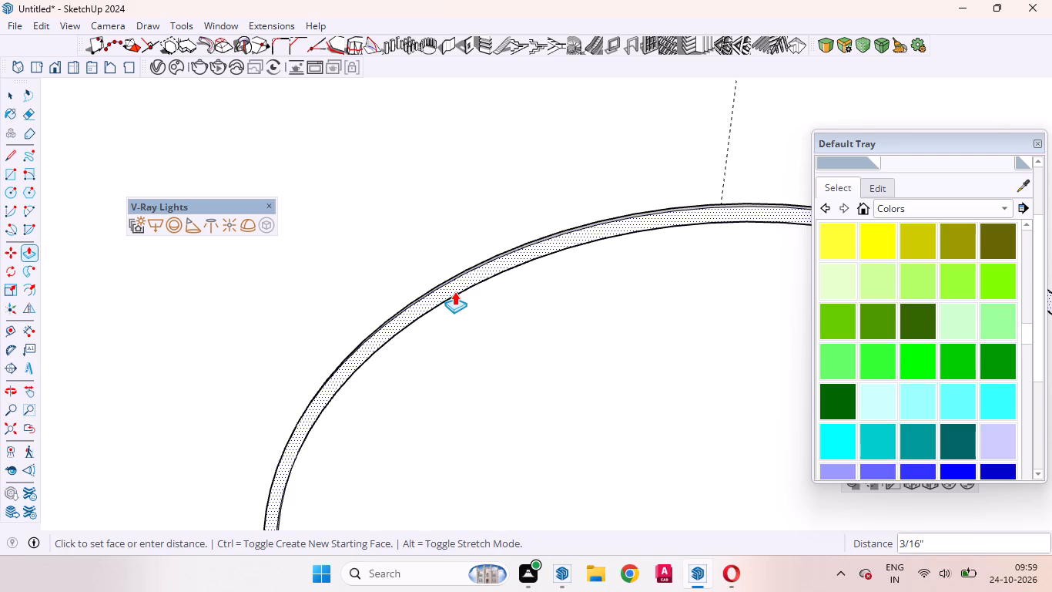
type("5mm")
key("Return")
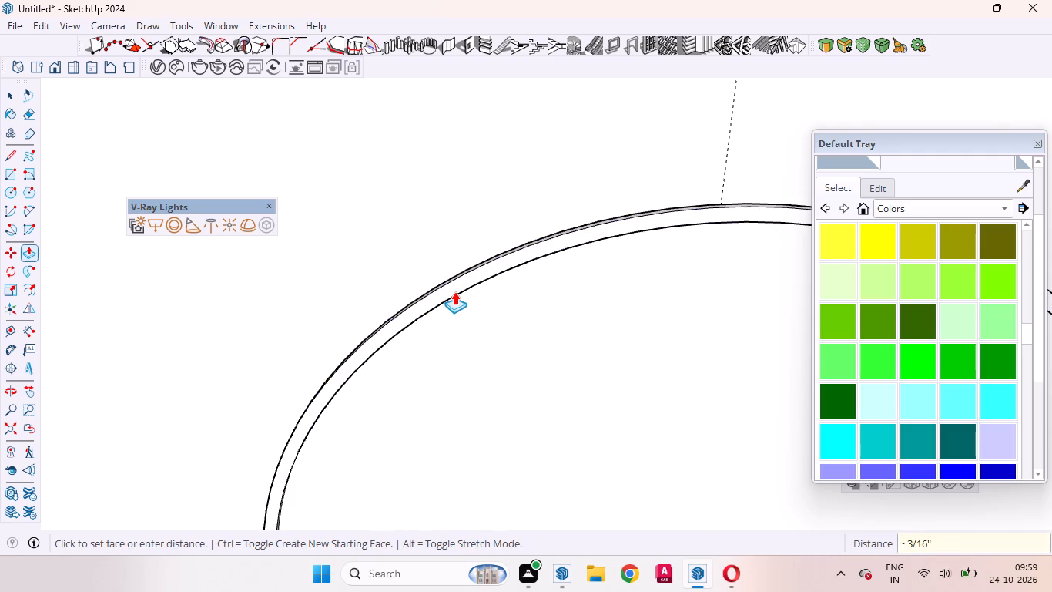
key("space")
Select the circular face inside the raised rim on the arched bed wall.
scroll(416, 331, "down", 18)
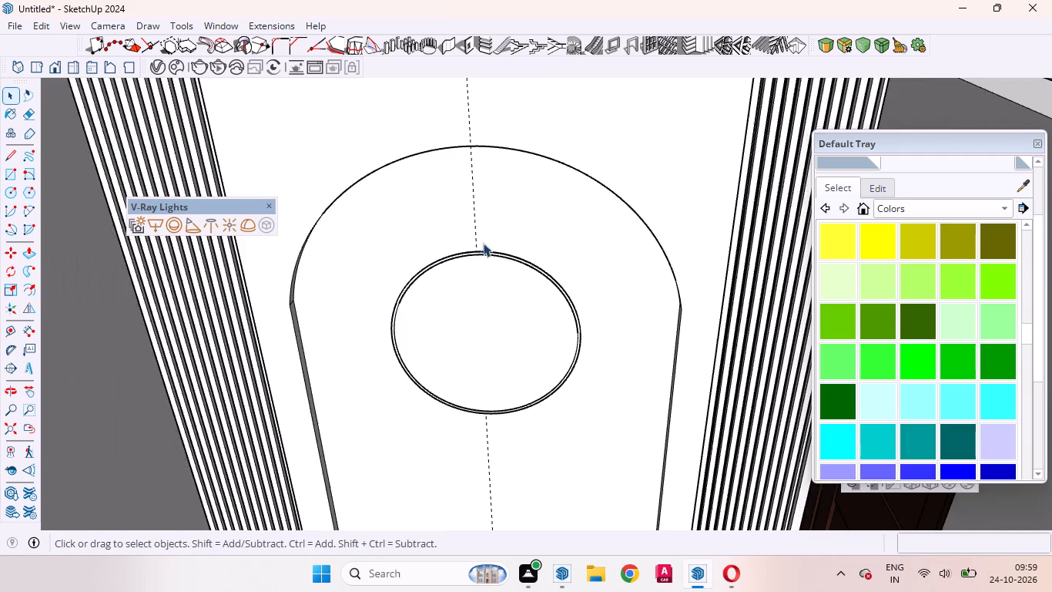
scroll(491, 331, "up", 4)
left_click(479, 345)
scroll(560, 310, "down", 5)
middle_click_drag(561, 323, 472, 278)
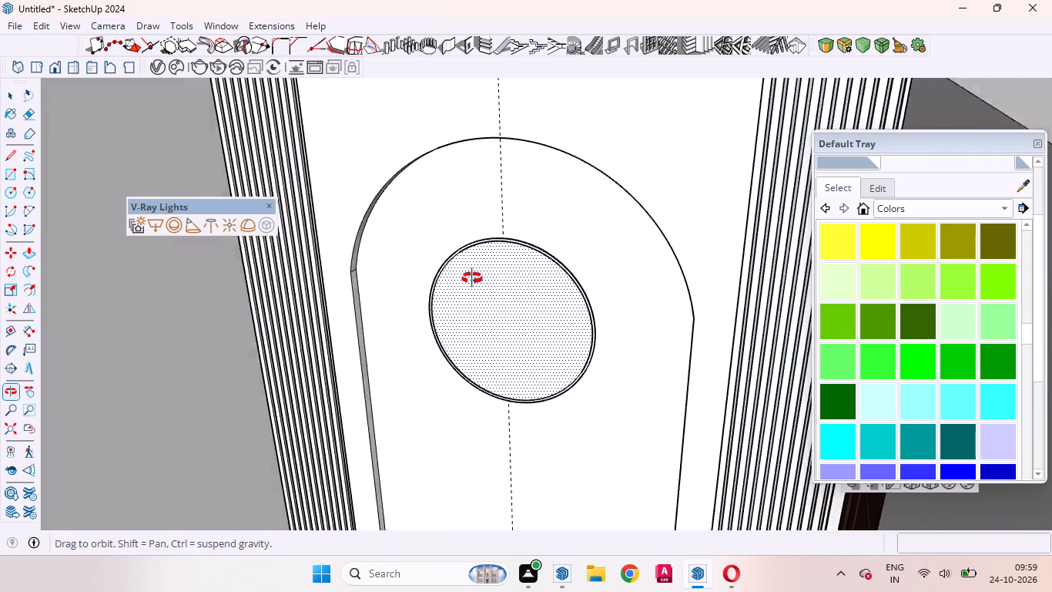
middle_click_drag(472, 278, 628, 328)
scroll(517, 326, "down", 12)
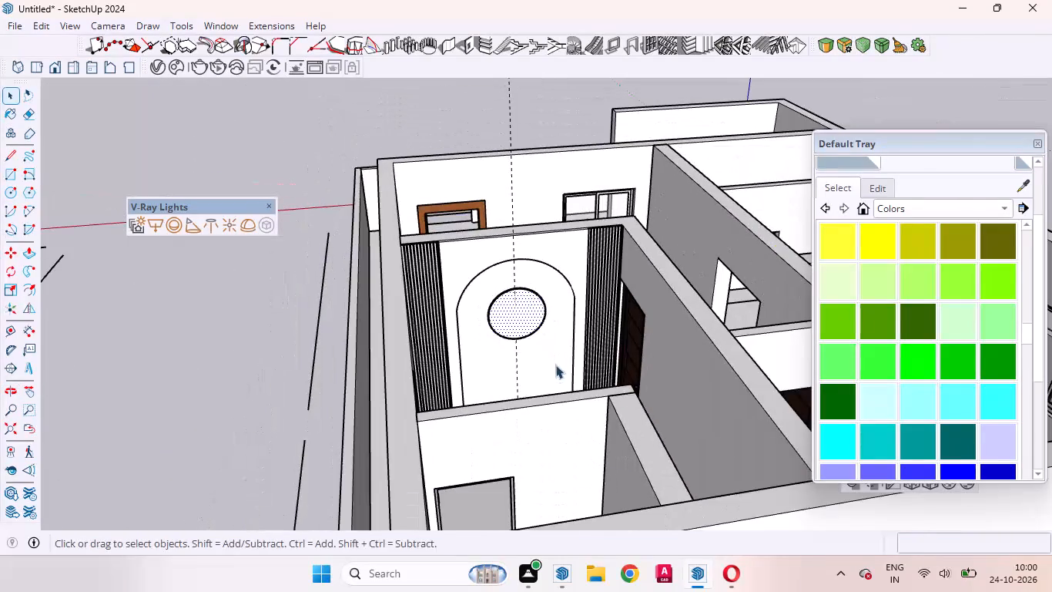
middle_click_drag(554, 374, 520, 388)
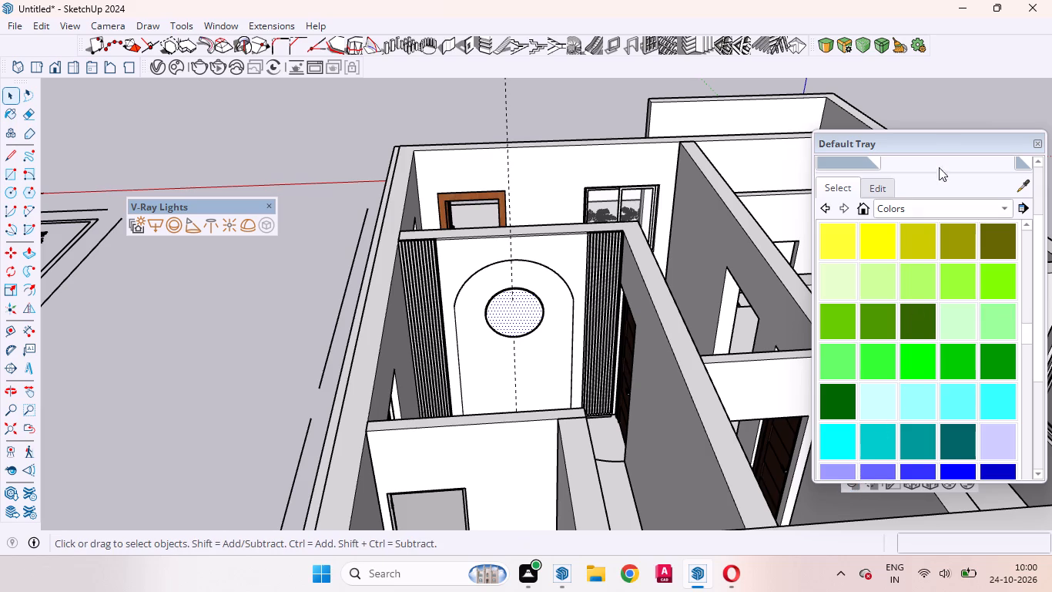
Move the V-Ray Utilities toolbar out from beneath the Default Tray to below the V-Ray Lights toolbar, and reposition the tray.
left_click_drag(930, 138, 916, 82)
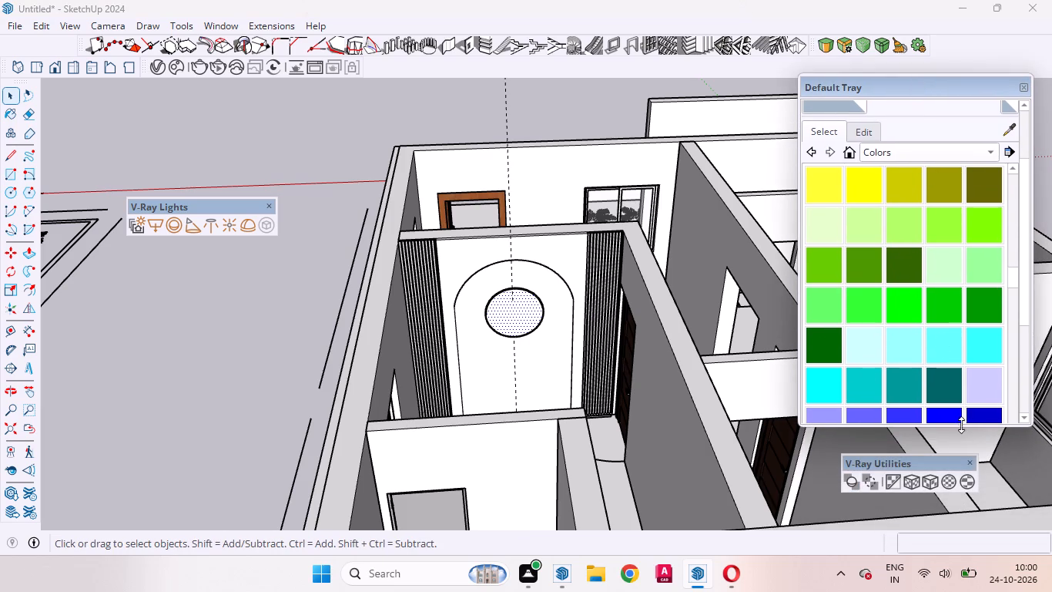
left_click_drag(949, 466, 203, 314)
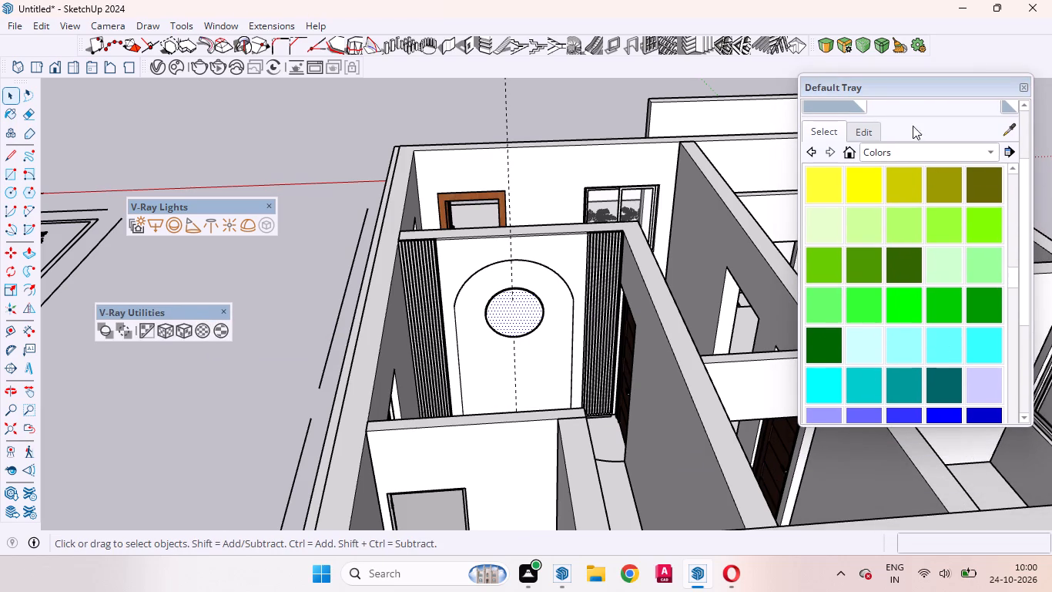
left_click_drag(886, 89, 960, 166)
scroll(496, 335, "down", 3)
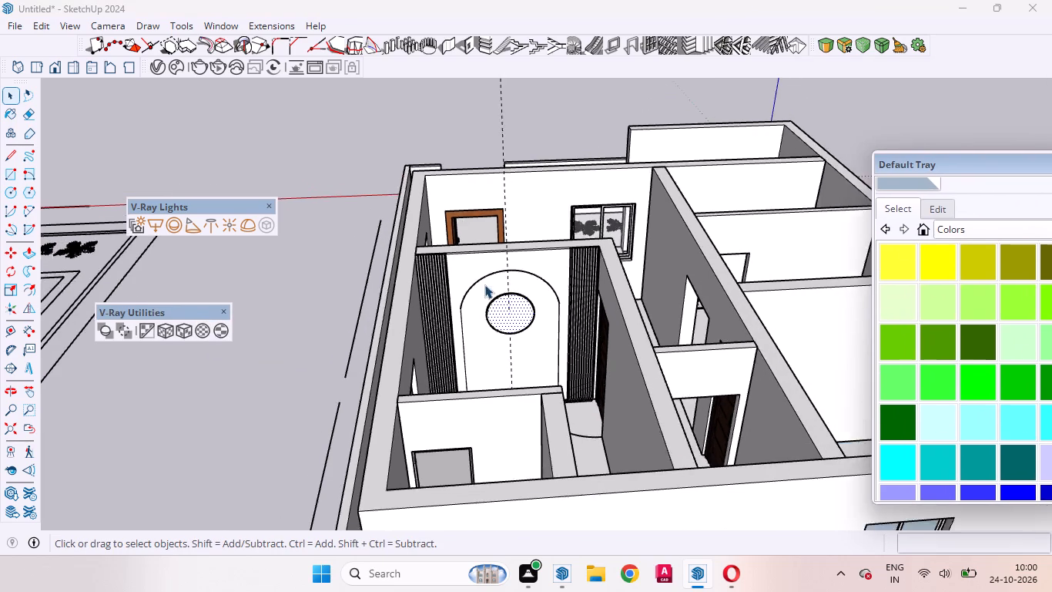
left_click_drag(967, 163, 821, 146)
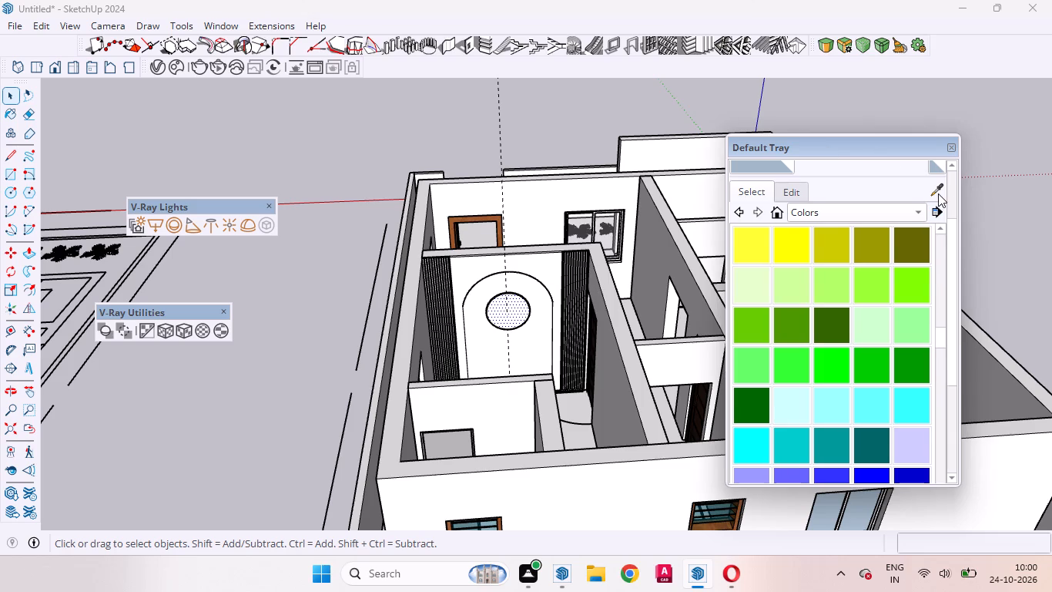
Create a new material using the golden peacock-and-tree relief image c27425542afe306b21d2ef3e98517115 from the Downloads folder as its texture.
scroll(938, 193, "up", 2)
left_click(936, 234)
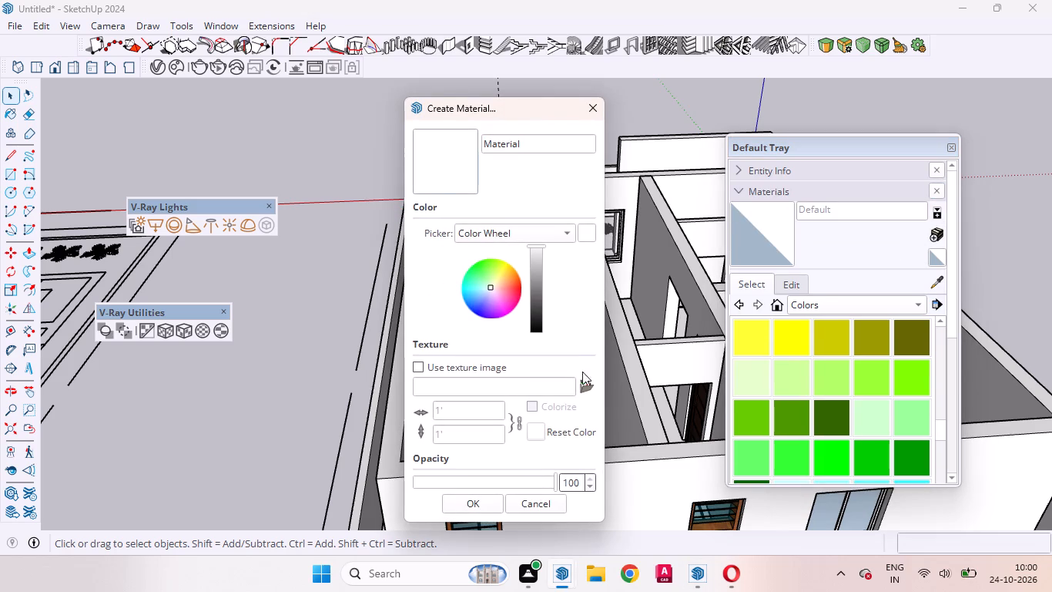
left_click(588, 388)
scroll(323, 202, "down", 7)
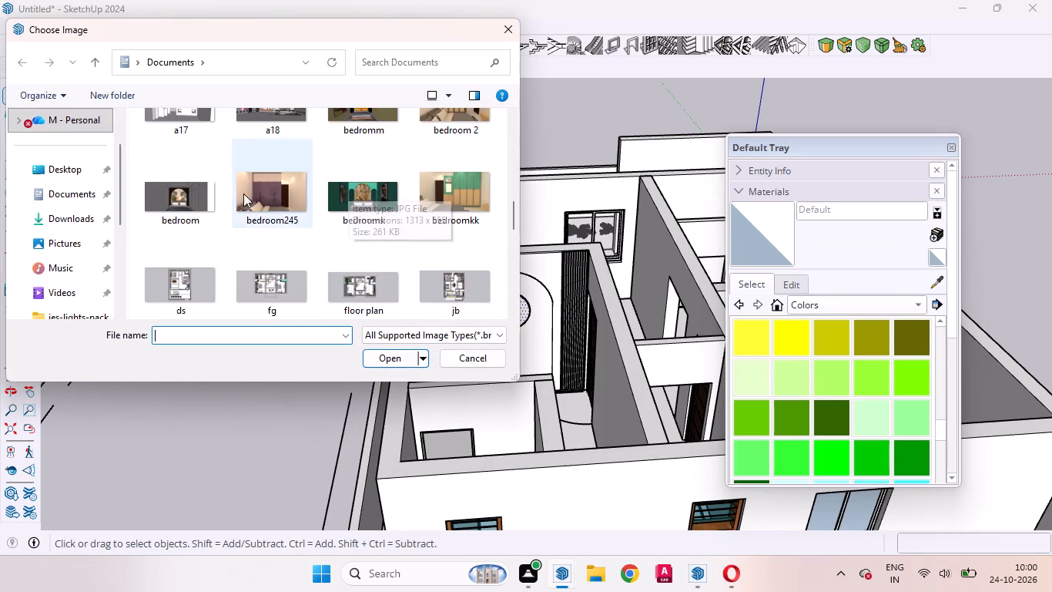
left_click(77, 219)
scroll(344, 228, "down", 4)
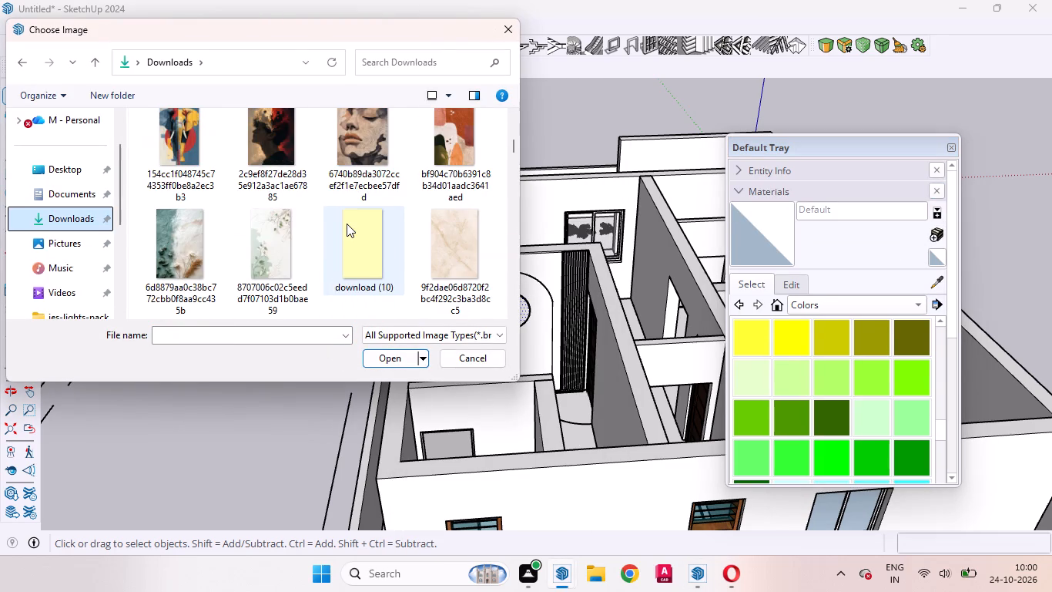
scroll(347, 224, "up", 4)
scroll(347, 224, "down", 5)
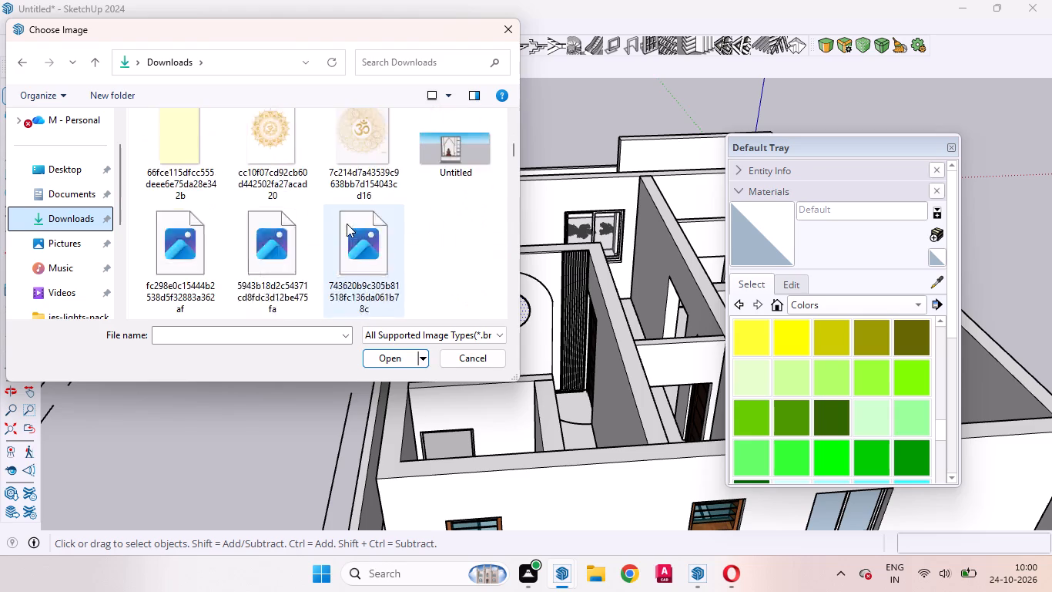
scroll(347, 224, "down", 7)
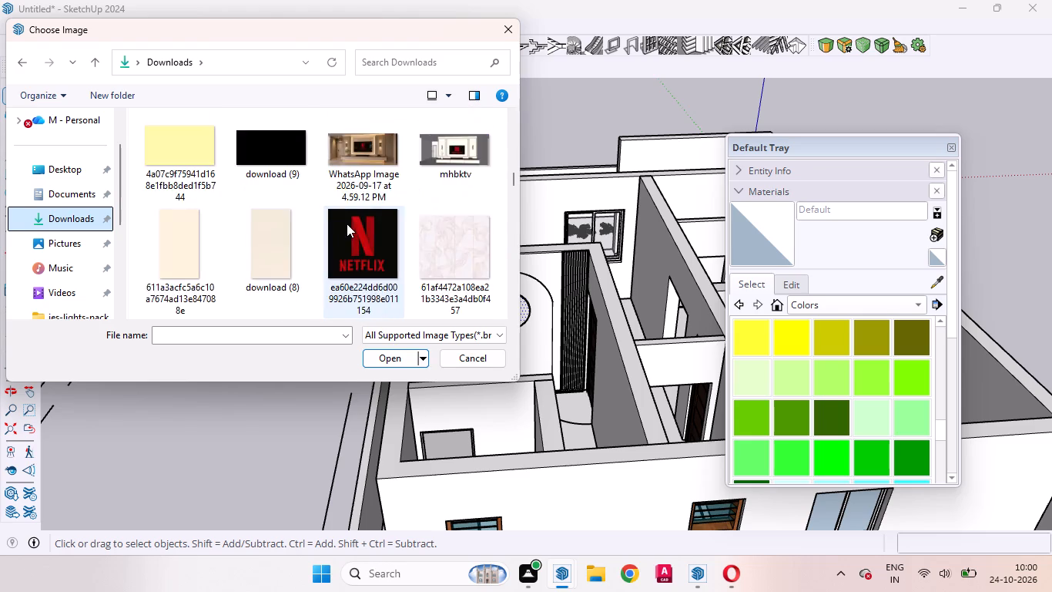
scroll(347, 224, "down", 7)
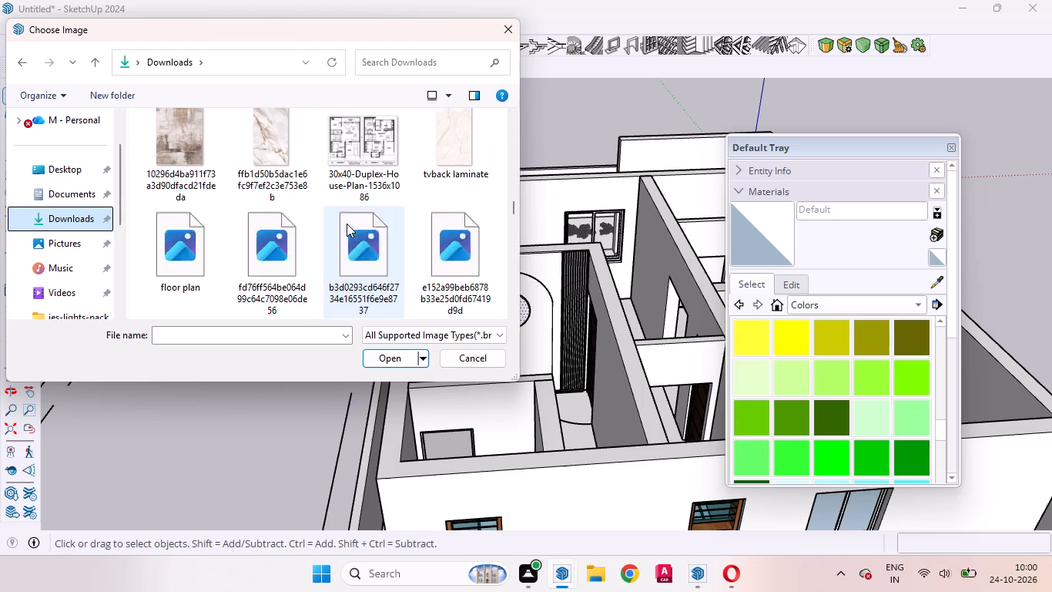
scroll(347, 224, "down", 4)
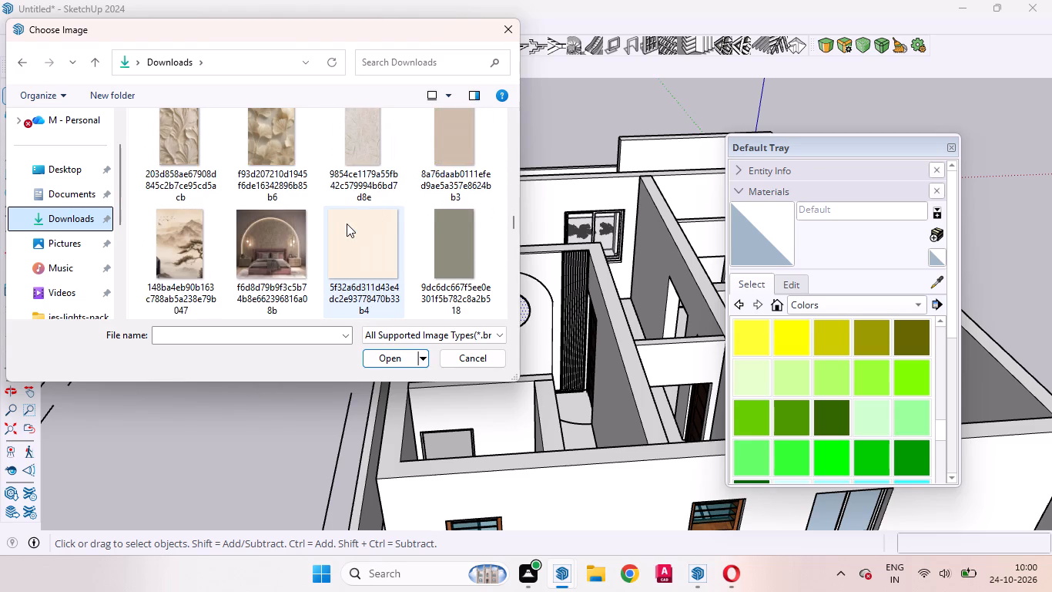
scroll(347, 224, "up", 3)
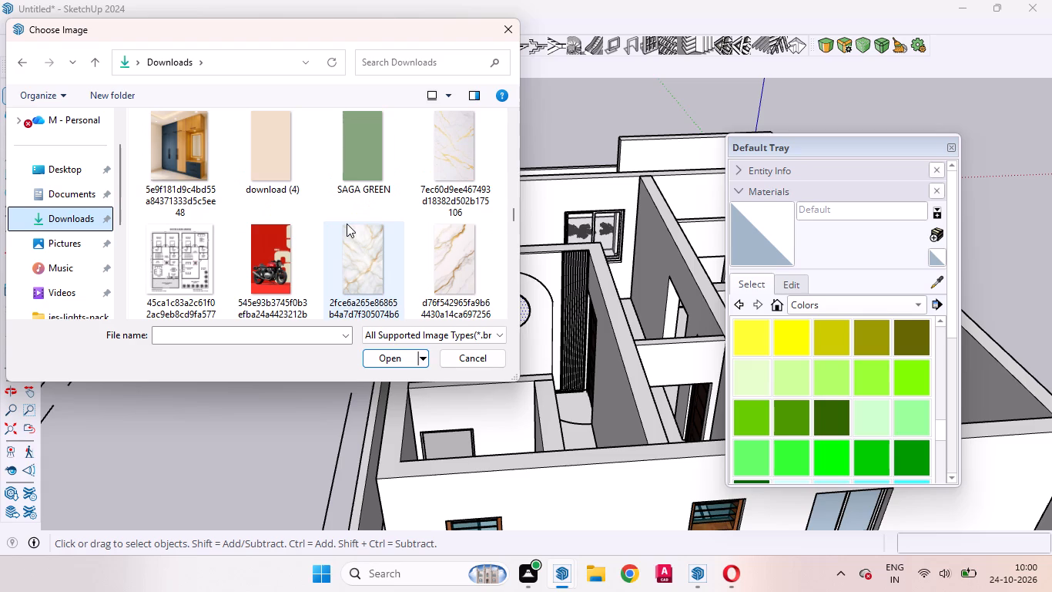
scroll(347, 224, "down", 4)
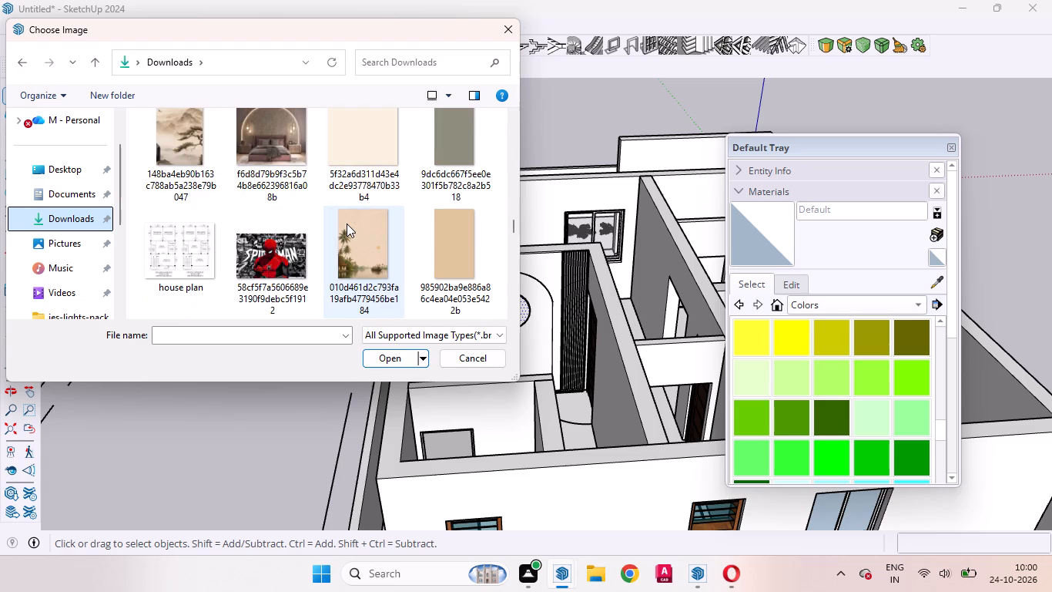
scroll(347, 224, "down", 3)
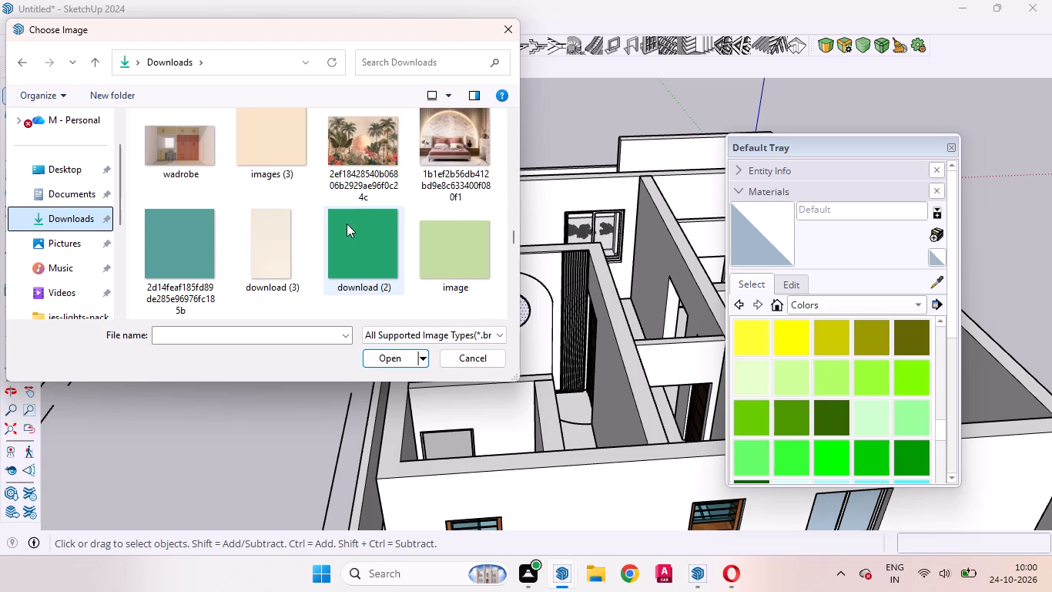
scroll(347, 224, "down", 3)
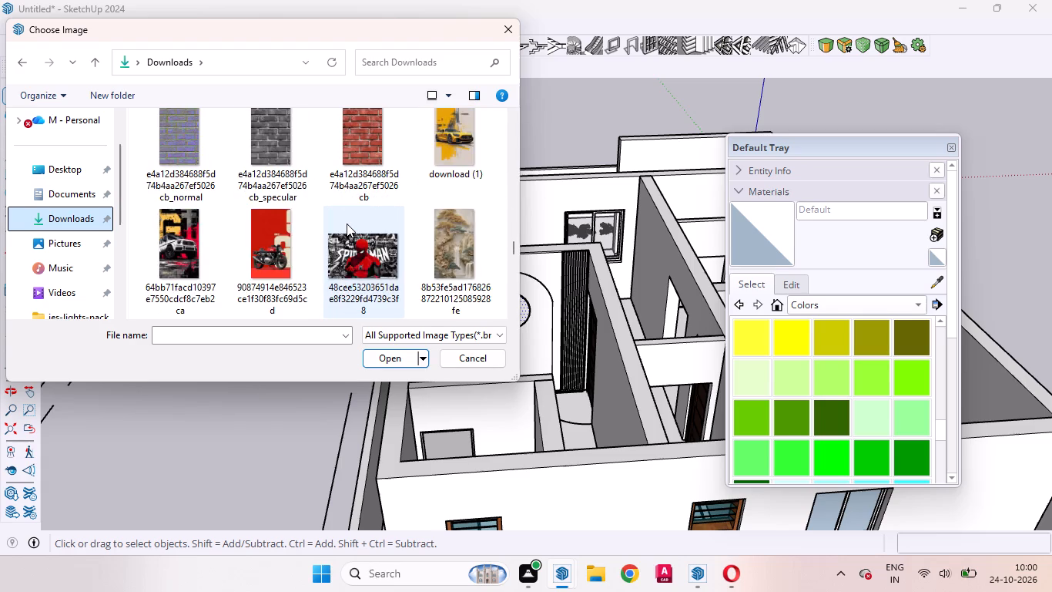
scroll(347, 224, "down", 3)
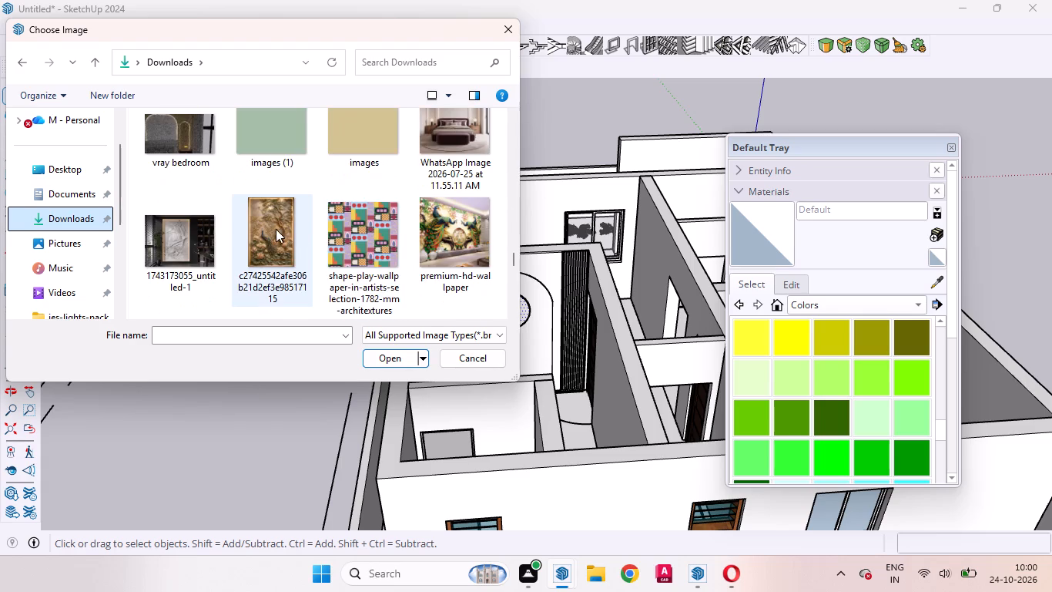
left_click(263, 230)
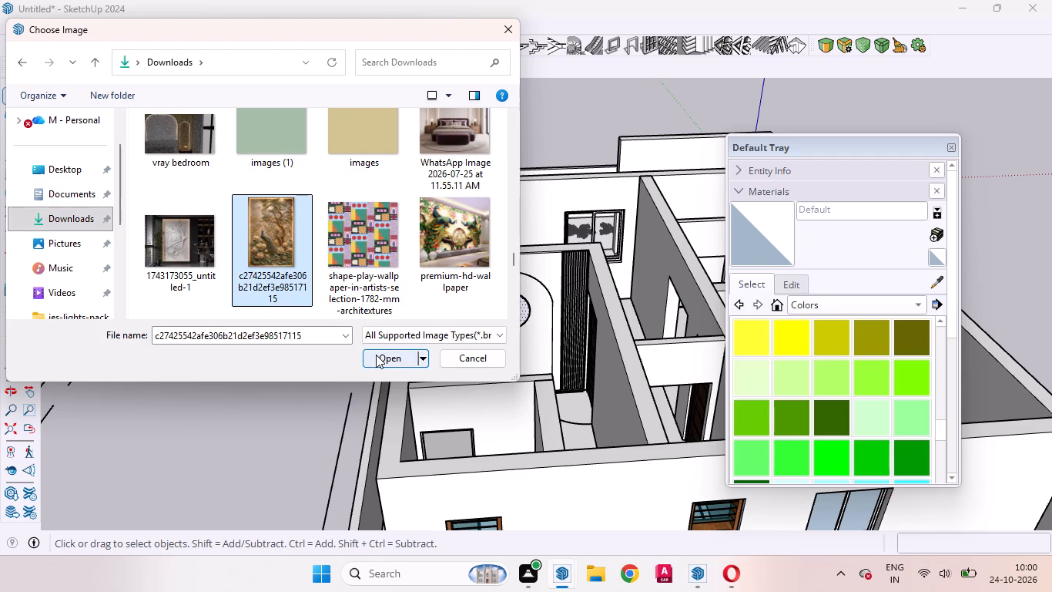
left_click(376, 355)
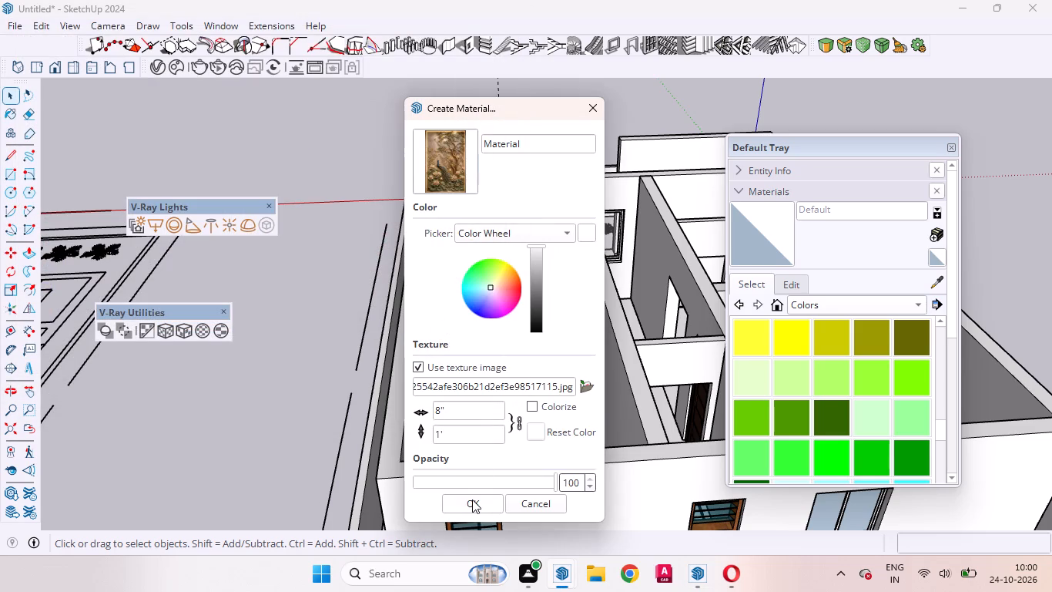
left_click(472, 499)
Paint the circular face inside the rim with the new peacock relief material.
scroll(512, 320, "up", 14)
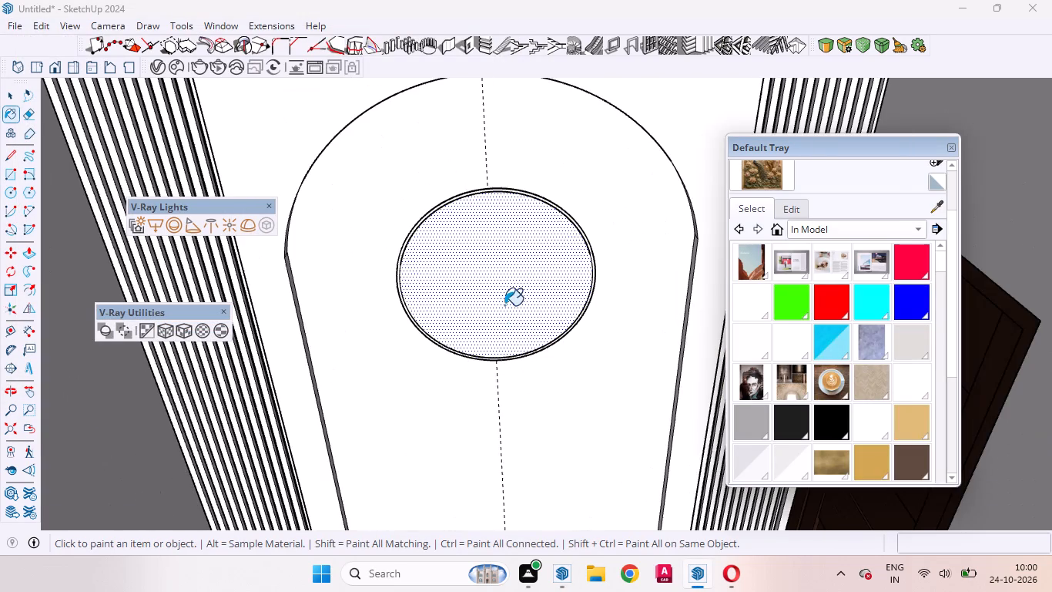
left_click(485, 280)
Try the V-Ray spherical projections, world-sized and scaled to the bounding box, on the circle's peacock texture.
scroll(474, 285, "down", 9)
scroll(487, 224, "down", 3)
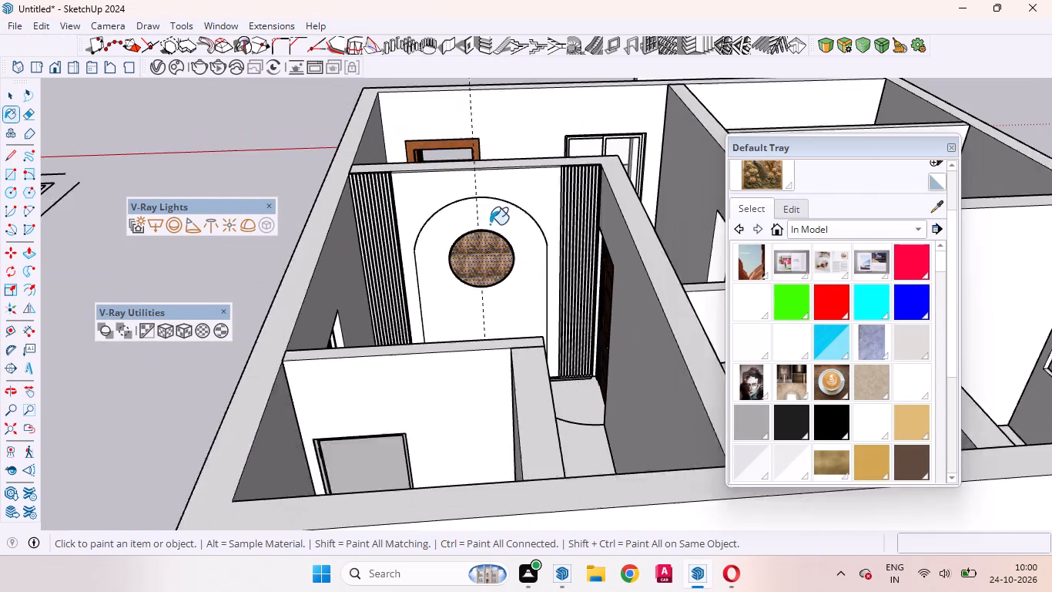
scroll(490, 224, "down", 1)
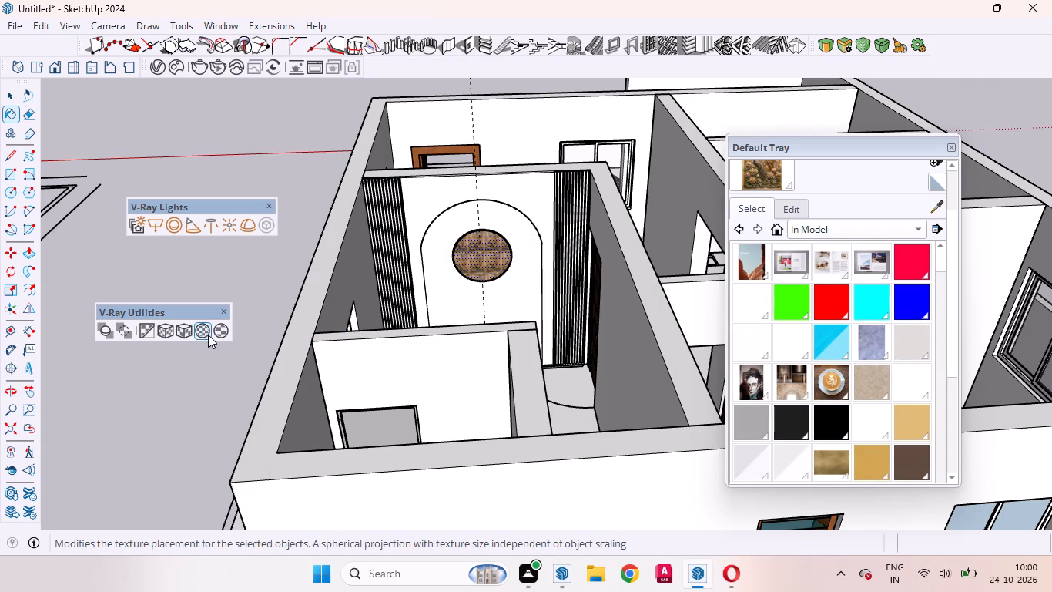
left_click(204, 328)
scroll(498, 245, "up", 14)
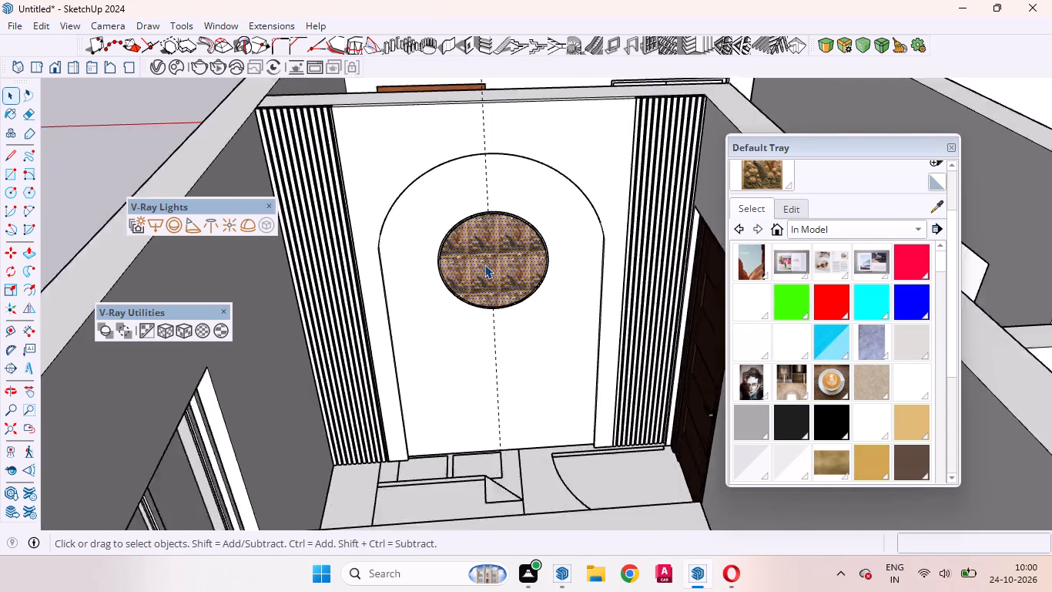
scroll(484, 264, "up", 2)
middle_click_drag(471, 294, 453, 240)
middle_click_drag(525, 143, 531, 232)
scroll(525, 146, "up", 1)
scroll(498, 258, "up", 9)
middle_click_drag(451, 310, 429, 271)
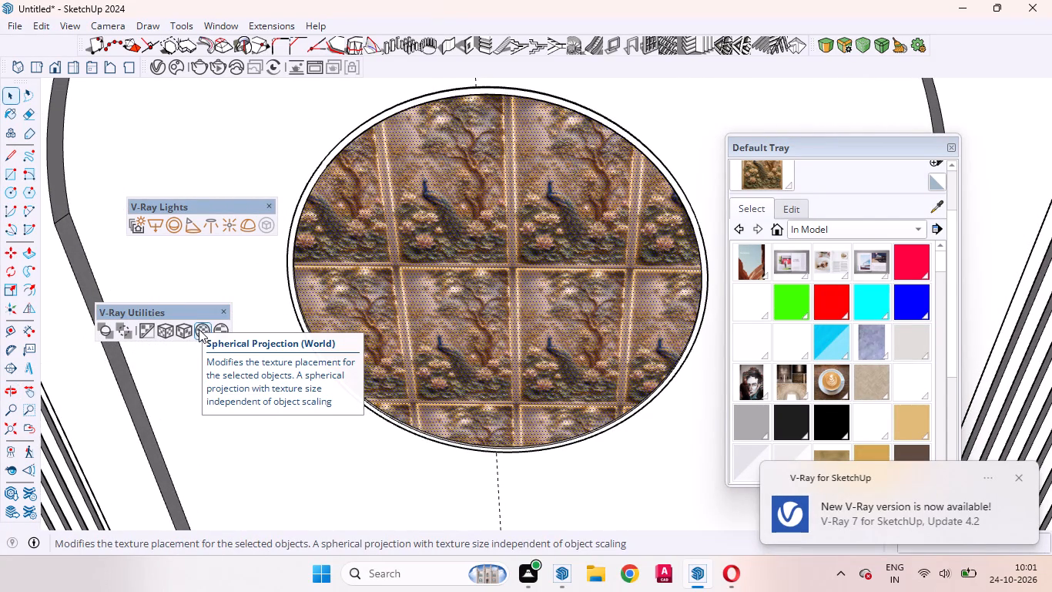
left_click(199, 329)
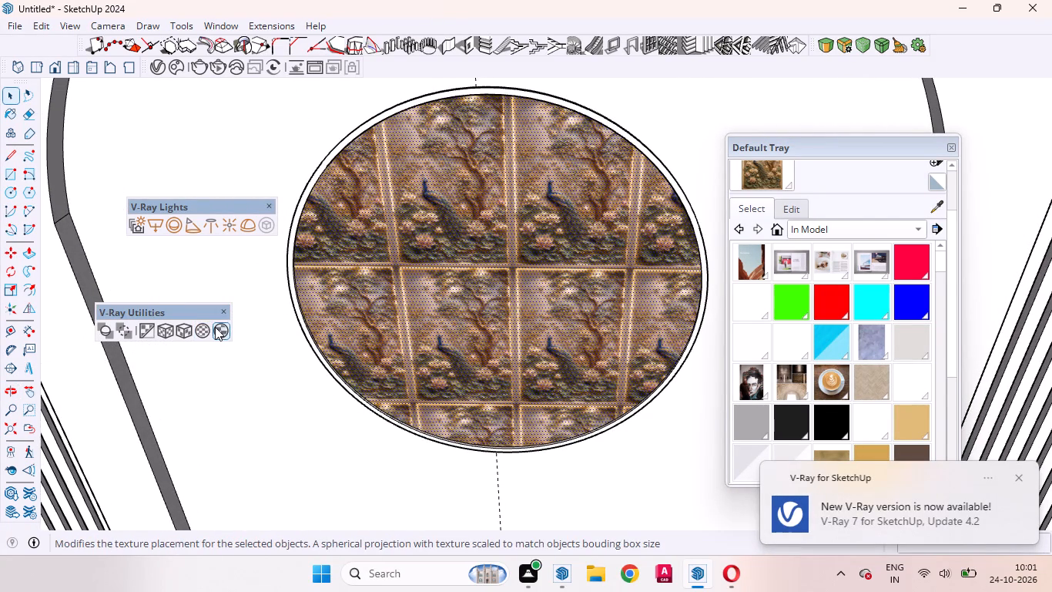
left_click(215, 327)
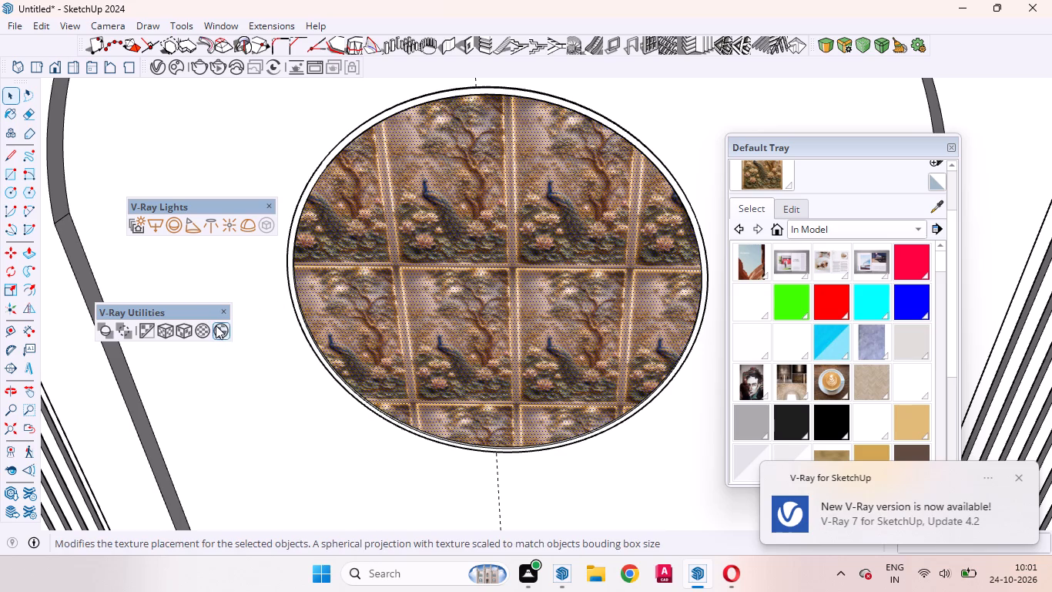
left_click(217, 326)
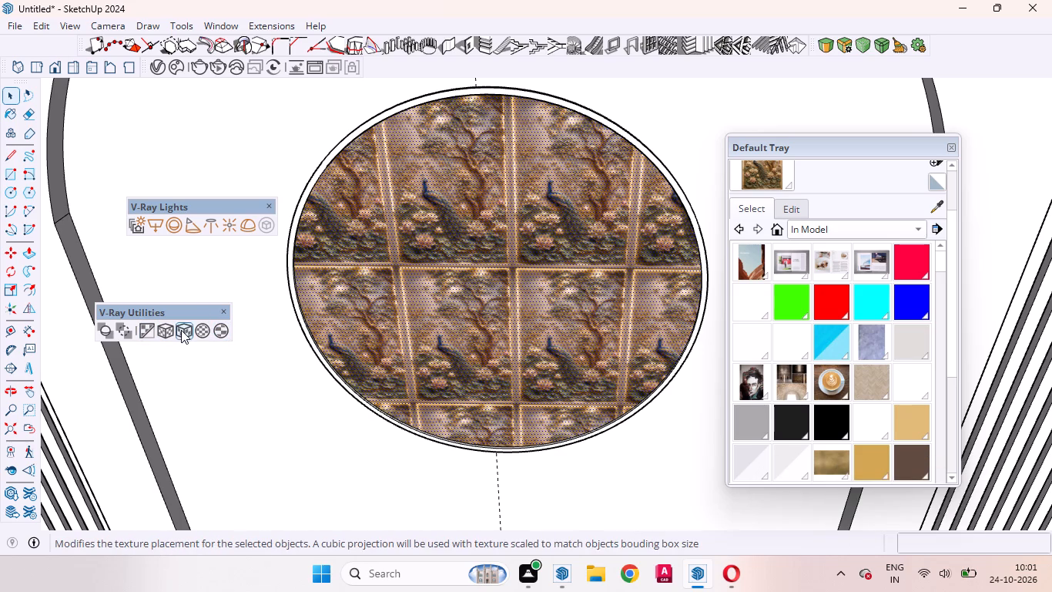
Apply the V-Ray cubic projection scaled to the bounding box so one peacock image fills the circular face.
left_click(181, 330)
scroll(487, 258, "down", 5)
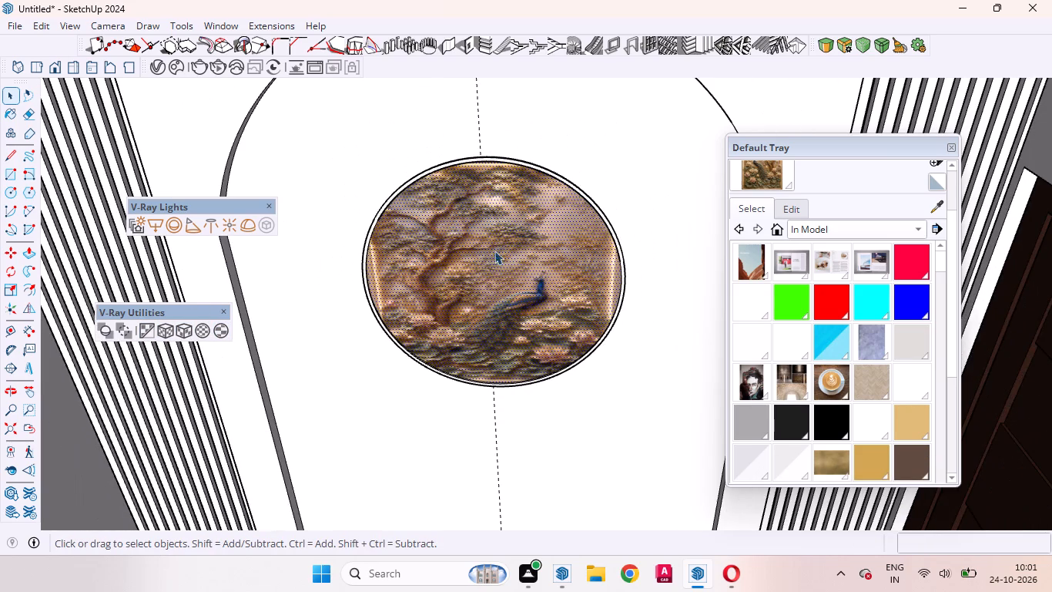
middle_click_drag(531, 264, 540, 166)
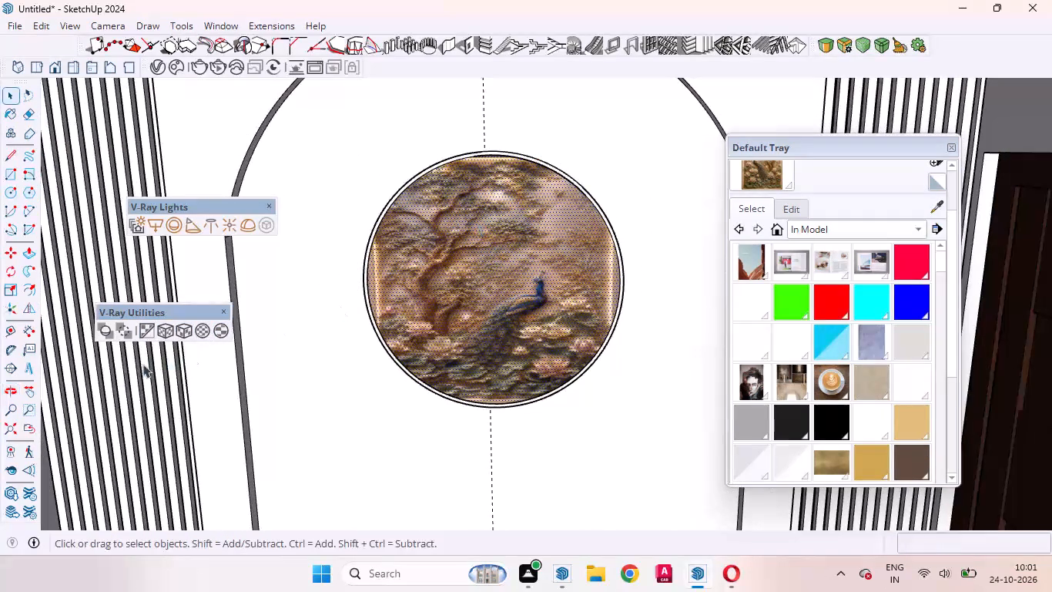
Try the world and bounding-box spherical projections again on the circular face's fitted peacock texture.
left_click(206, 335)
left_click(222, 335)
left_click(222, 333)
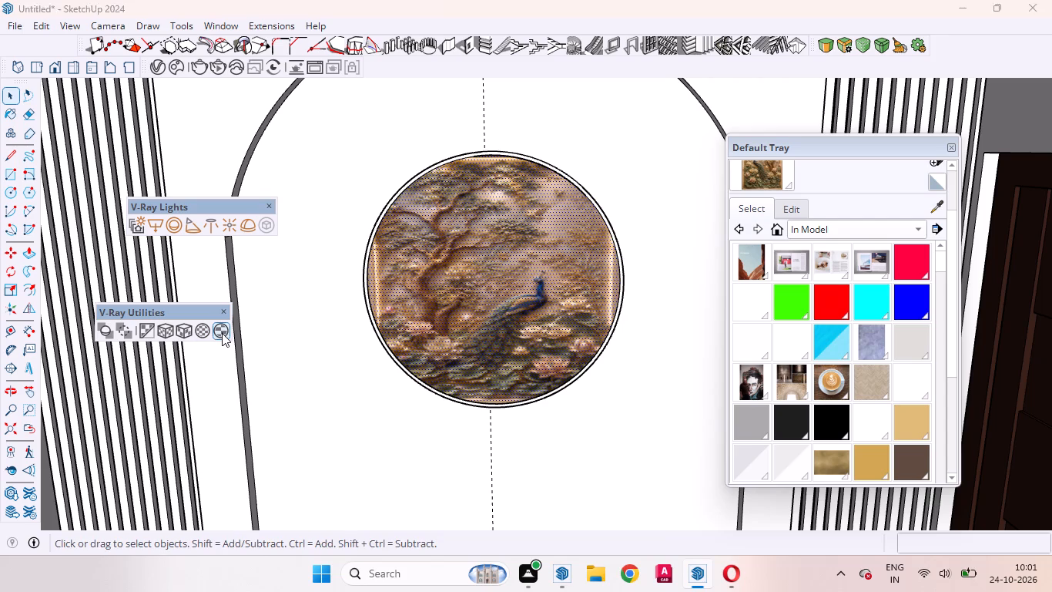
Reposition the peacock texture on the circular face, shifting the image slightly so the peacock scene sits better within the rim.
scroll(503, 288, "up", 9)
middle_click_drag(595, 304, 547, 385)
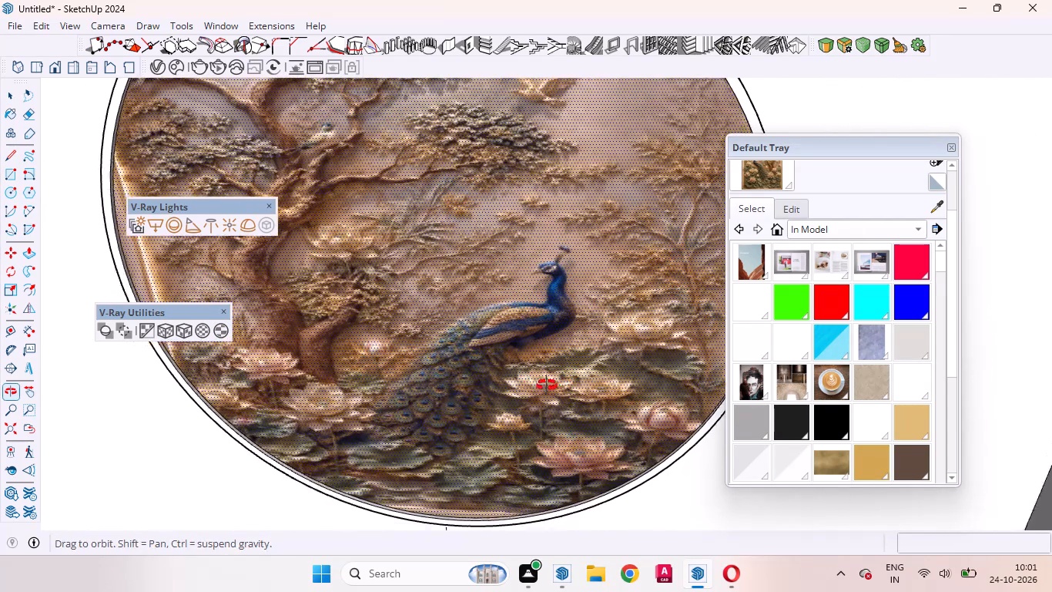
middle_click_drag(547, 385, 514, 385)
scroll(504, 347, "down", 7)
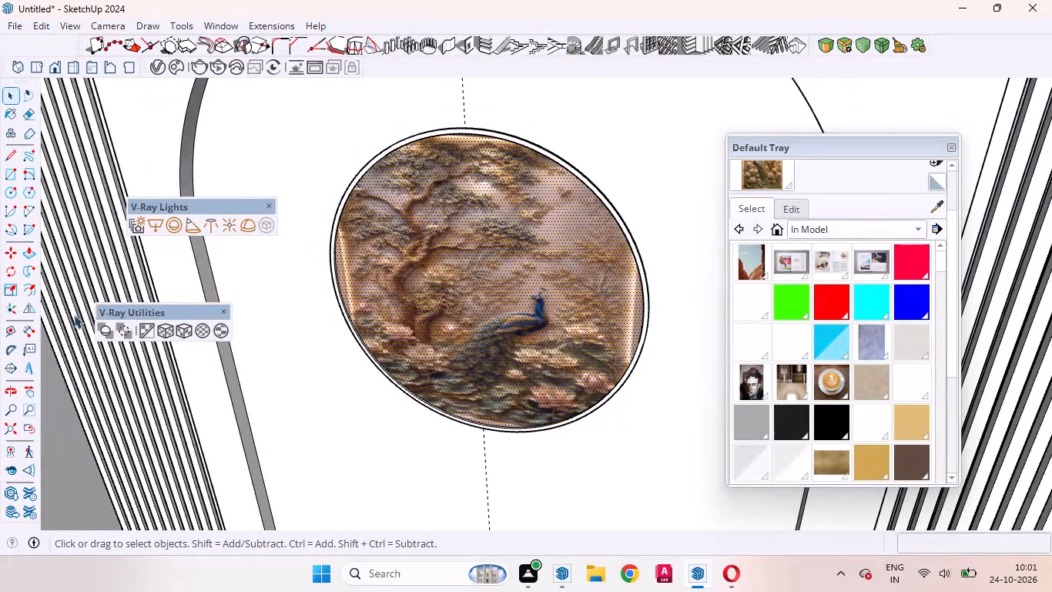
right_click(434, 270)
left_click(481, 215)
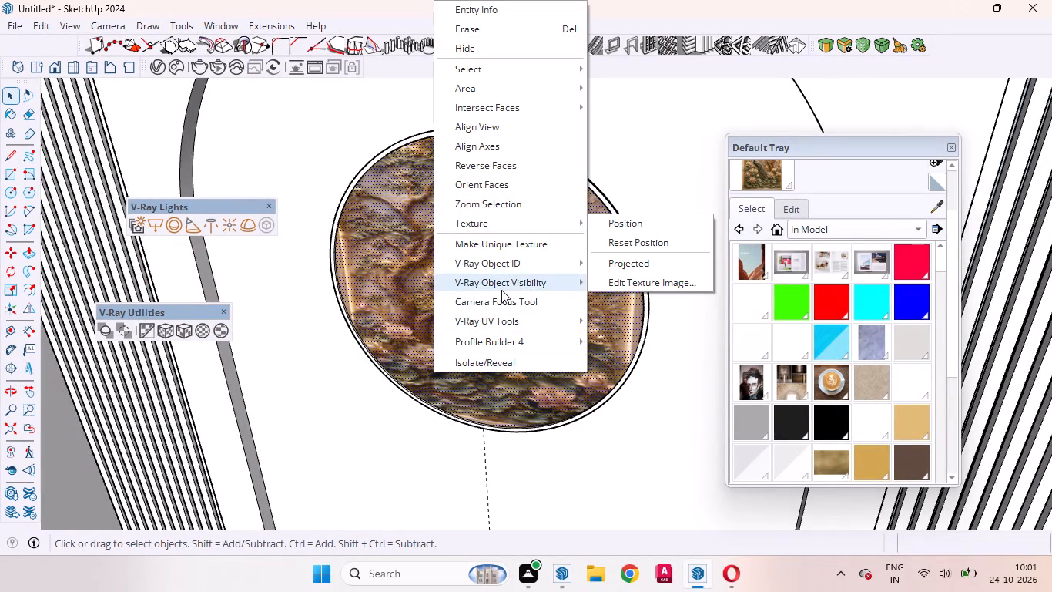
left_click(619, 220)
left_click(484, 328)
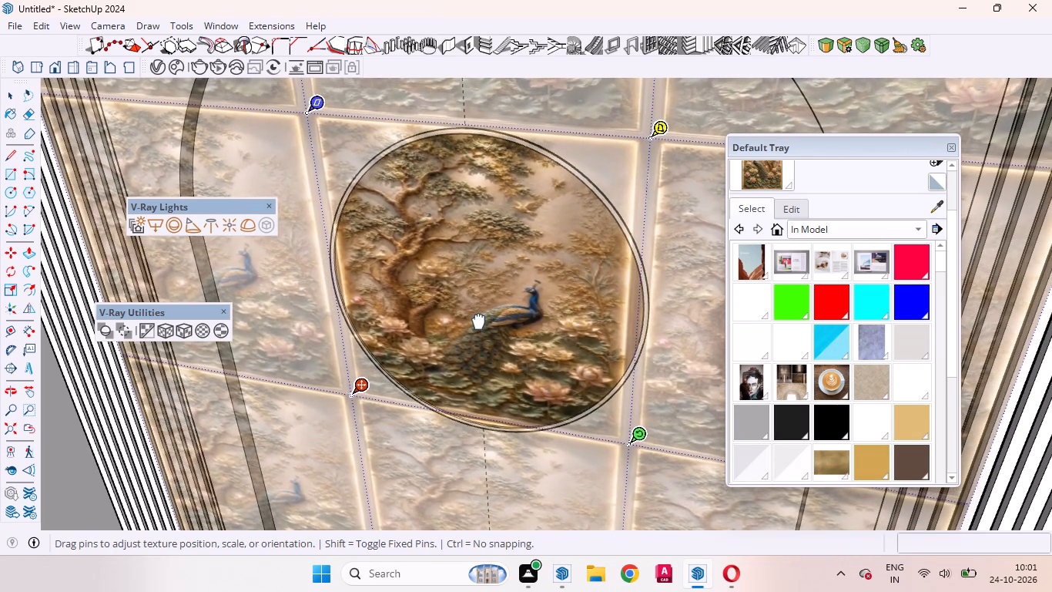
scroll(478, 322, "up", 1)
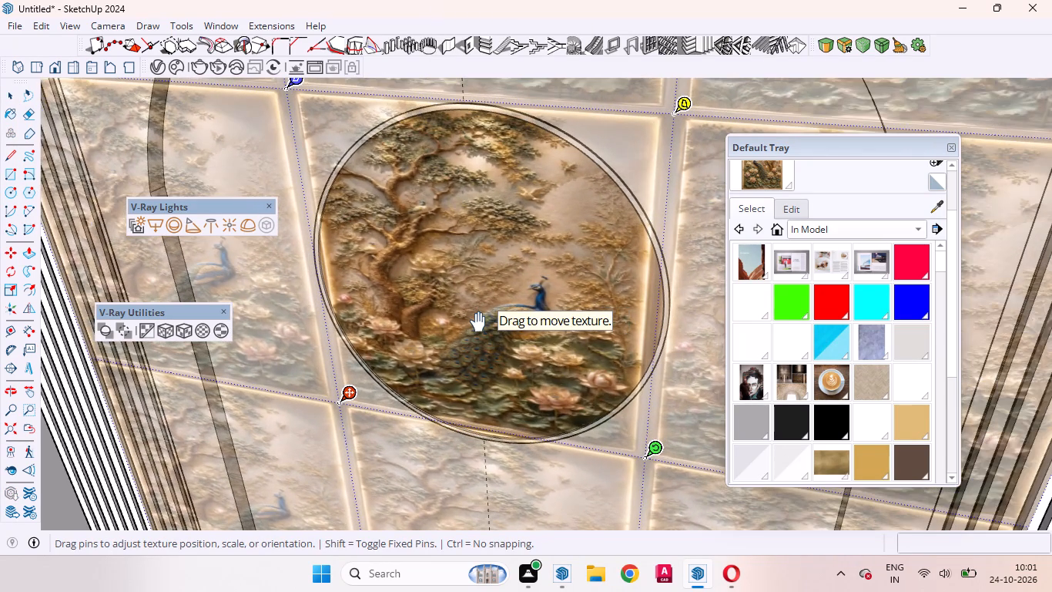
scroll(478, 321, "up", 2)
scroll(476, 320, "down", 4)
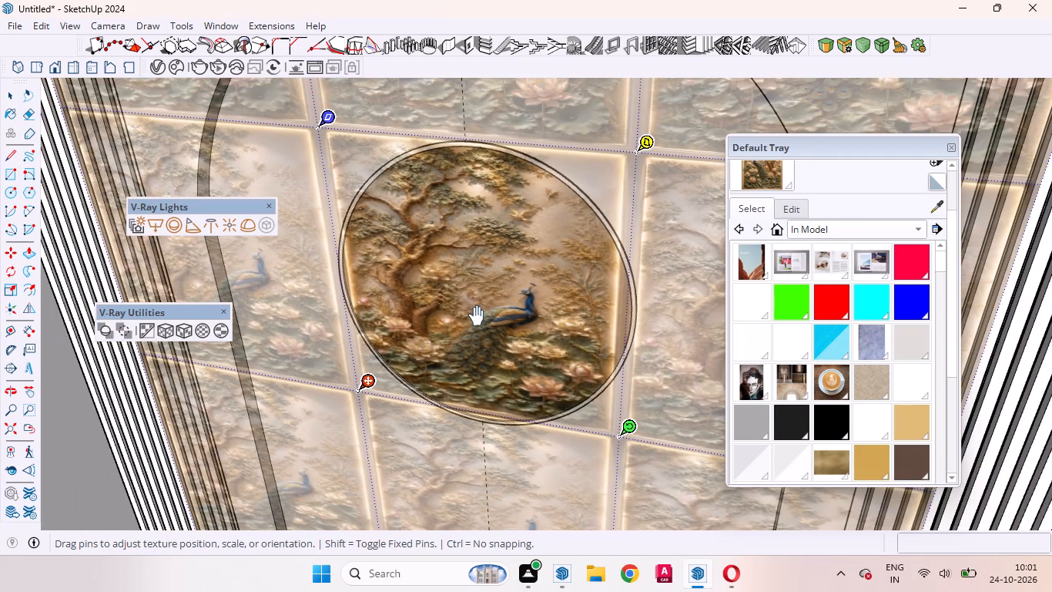
left_click_drag(450, 293, 455, 289)
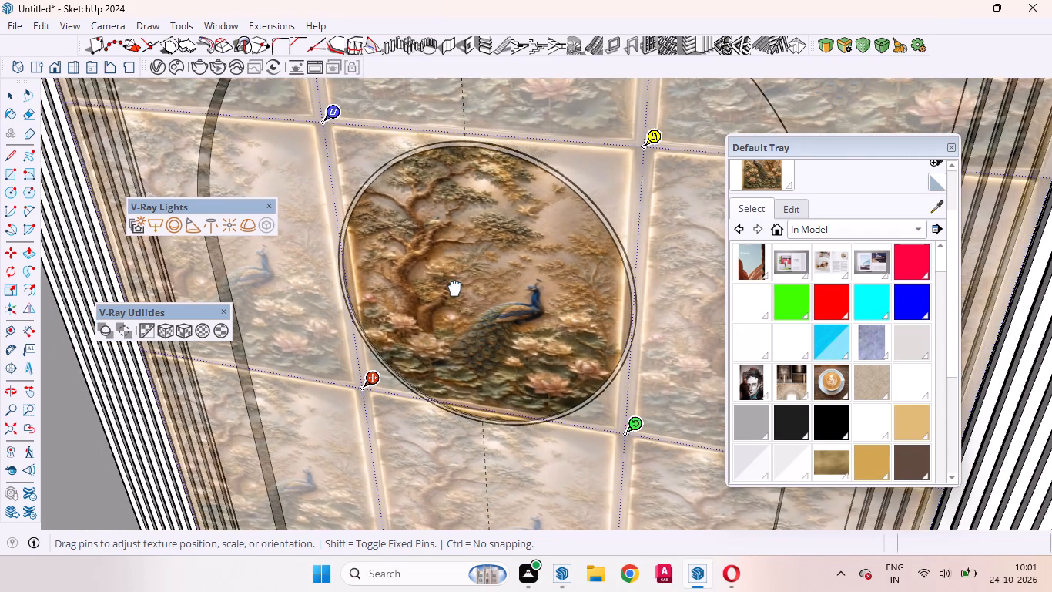
left_click_drag(455, 289, 462, 294)
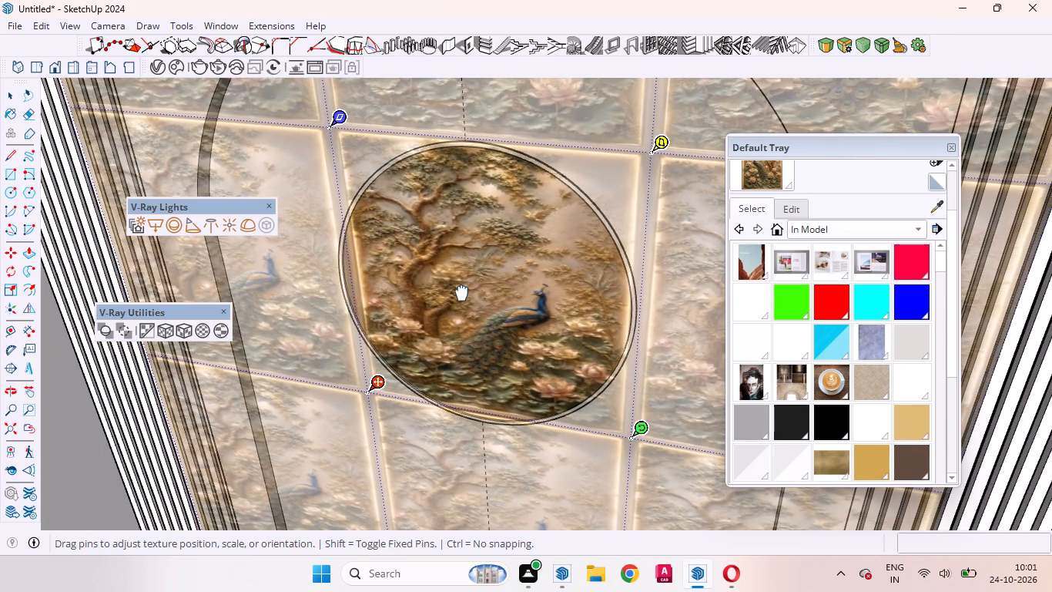
Shift the peacock texture in small moves to centre a single image within the circular face's rim.
left_click_drag(462, 294, 463, 294)
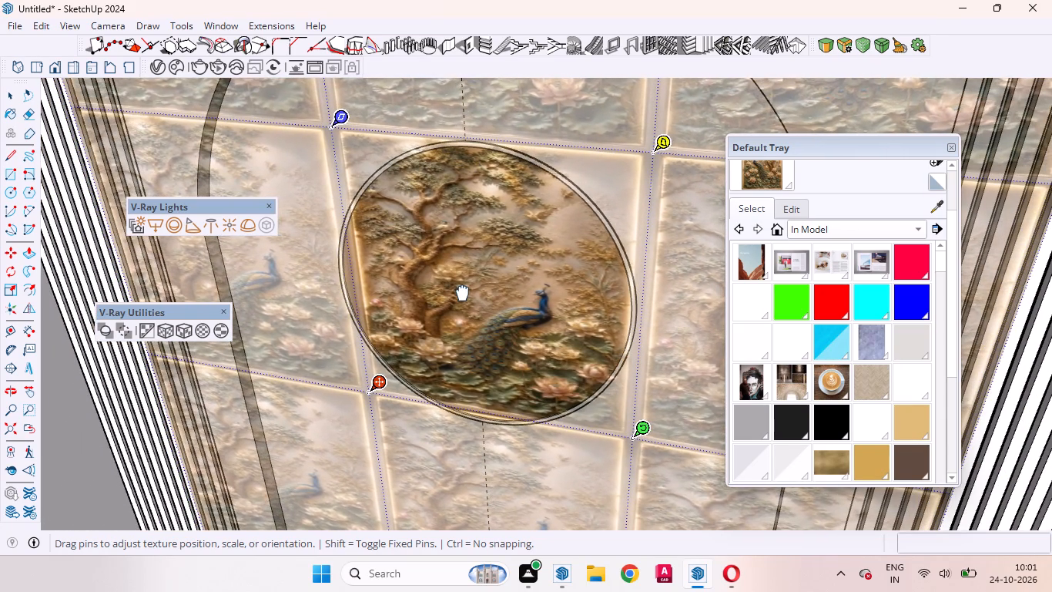
left_click_drag(463, 294, 457, 298)
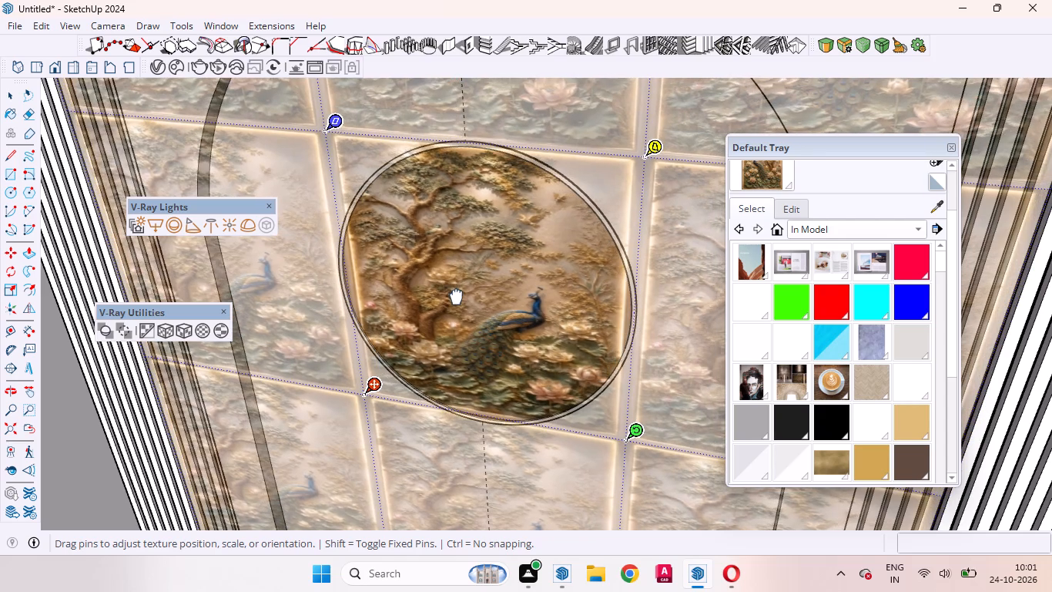
left_click_drag(457, 298, 457, 307)
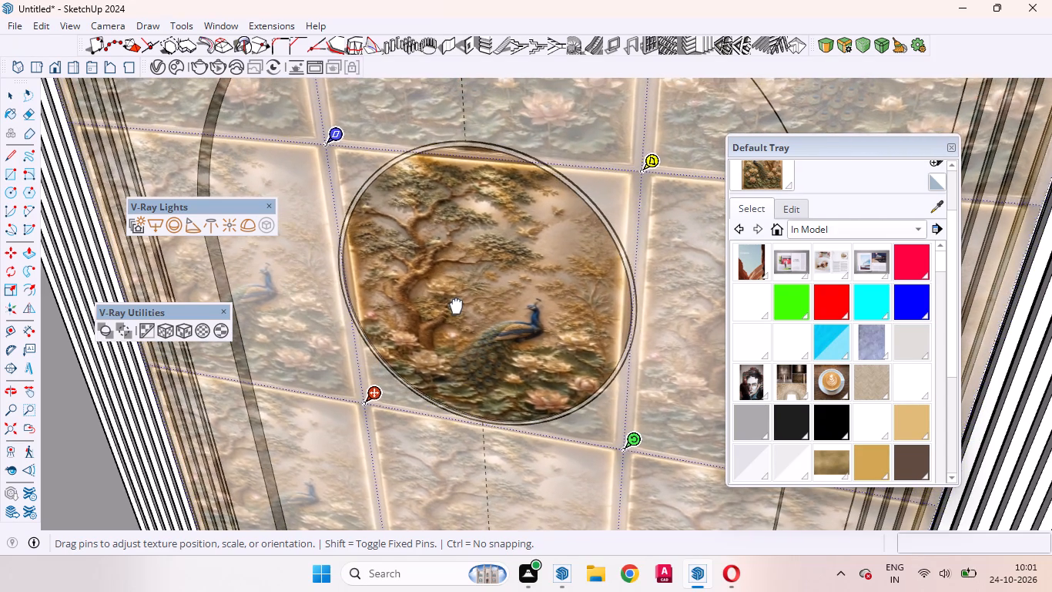
left_click_drag(457, 307, 460, 301)
left_click(378, 400)
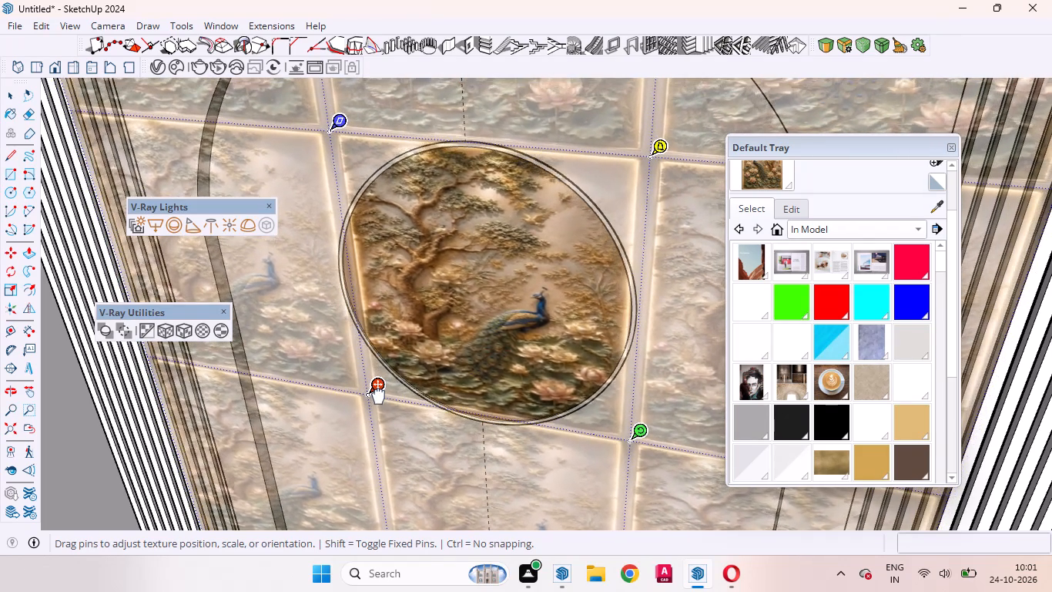
Skew the peacock texture slightly with its scale/shear pin and realign the image inside the circle.
left_click_drag(344, 129, 331, 141)
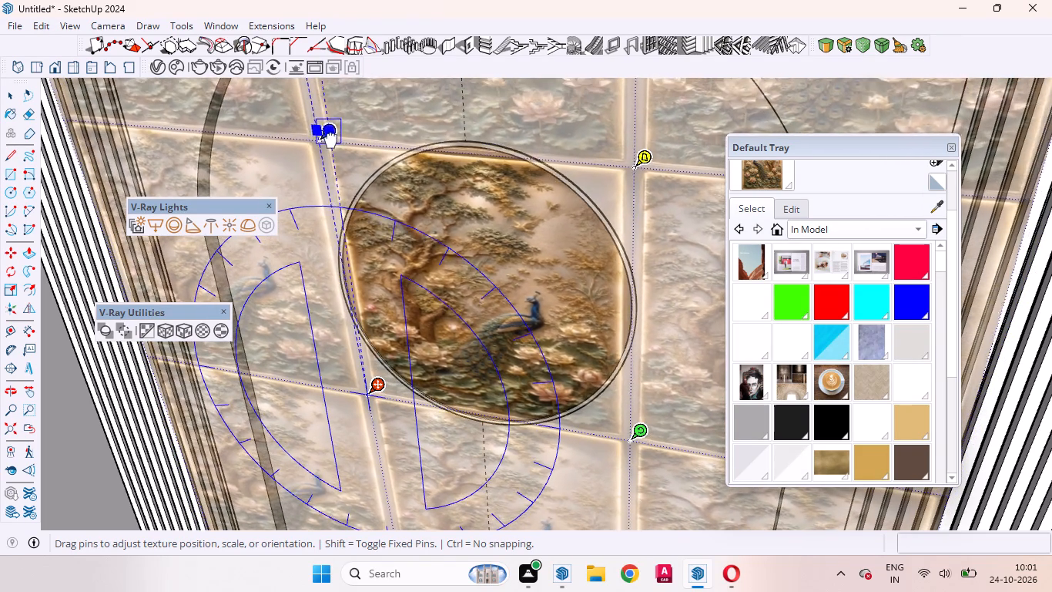
left_click_drag(331, 141, 359, 125)
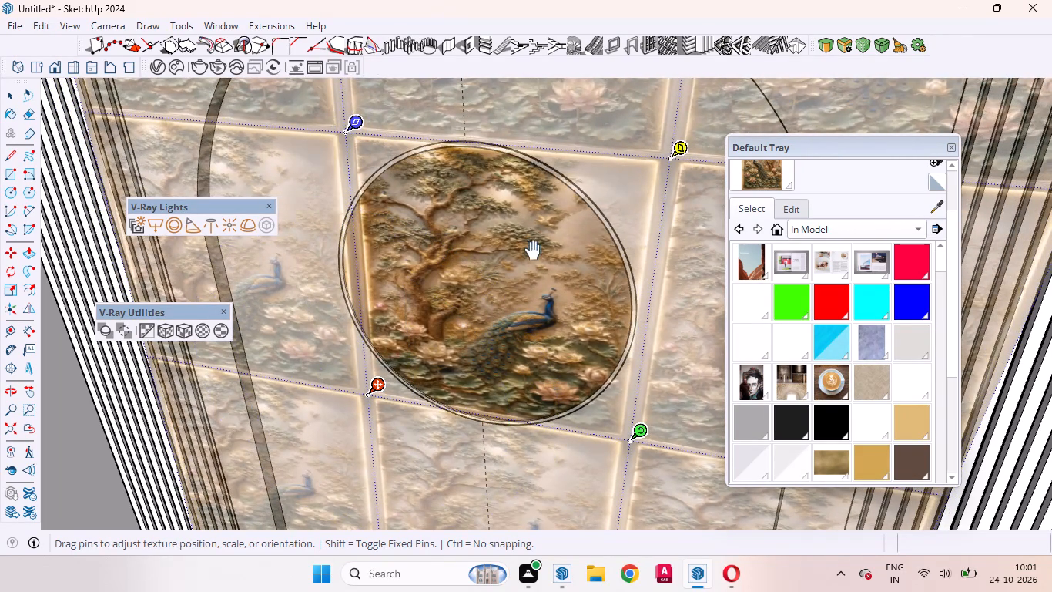
left_click(534, 251)
left_click_drag(514, 277, 501, 275)
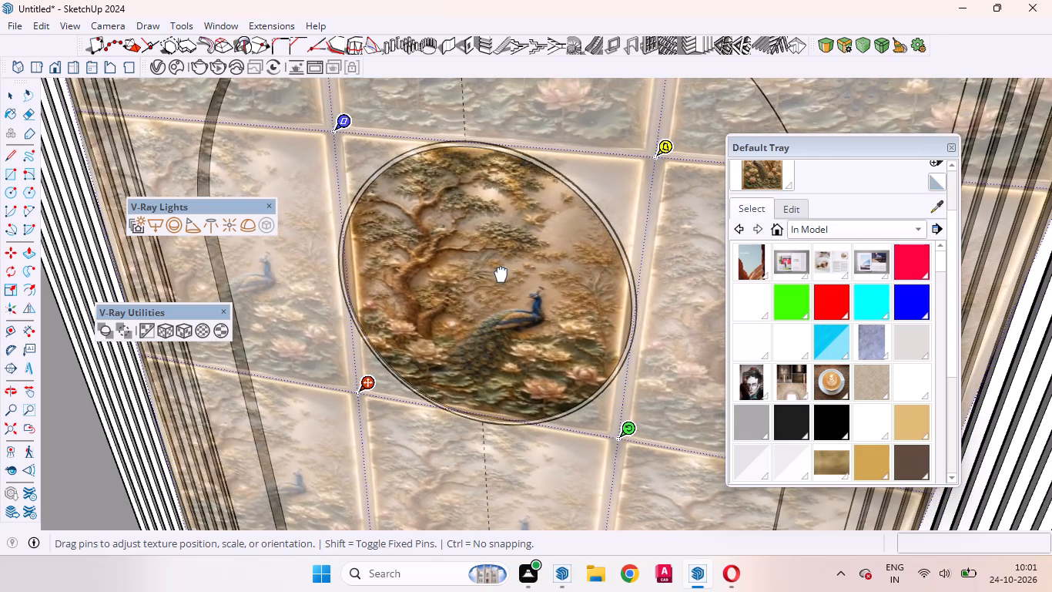
left_click_drag(501, 275, 504, 271)
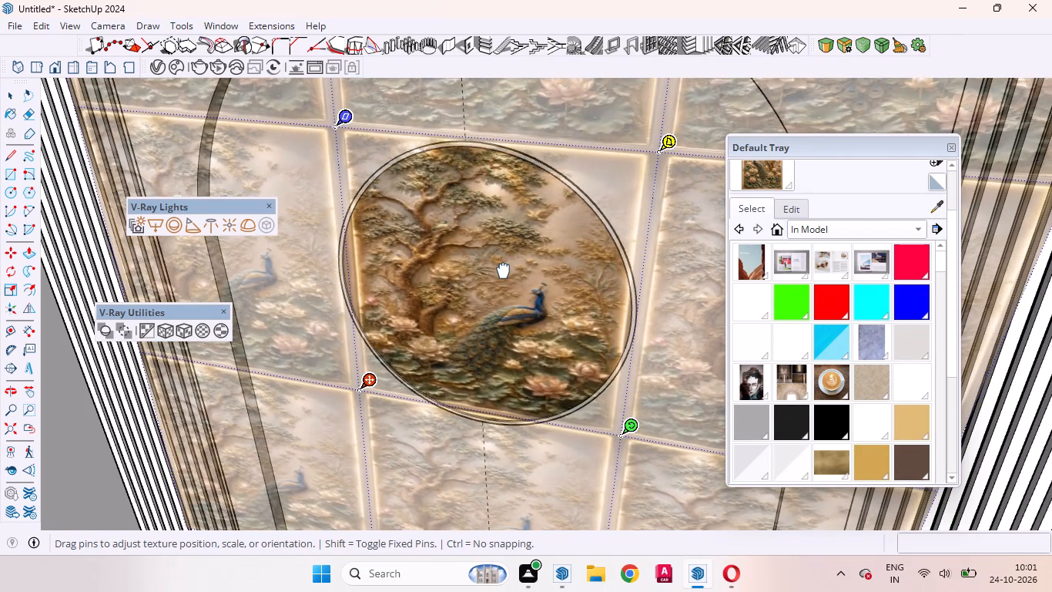
left_click_drag(504, 271, 500, 271)
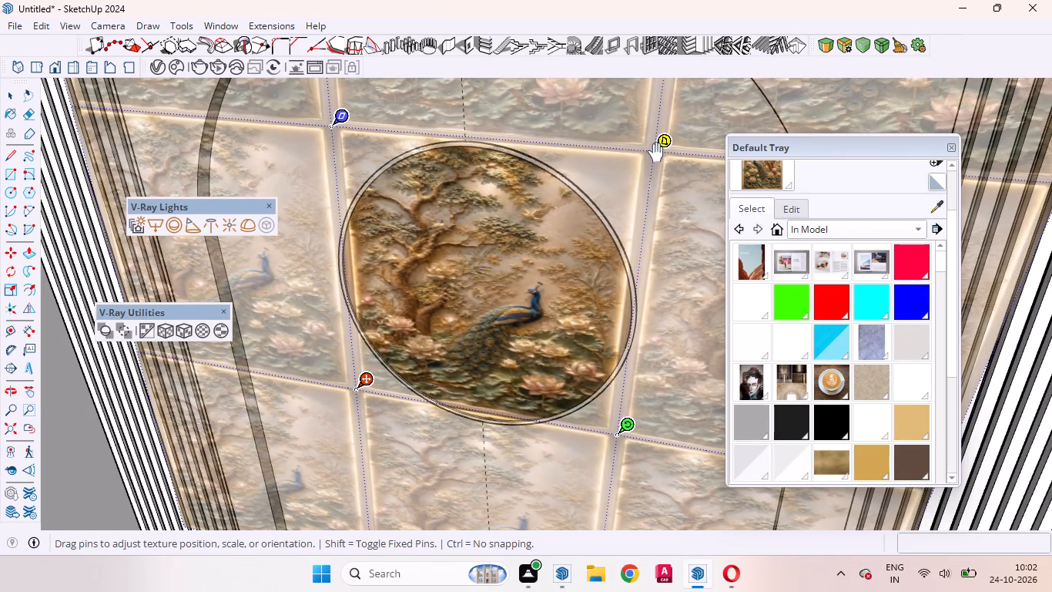
Stretch the texture's upper corner slightly outward with the distort pin and finish positioning on the circular face.
left_click_drag(657, 152, 674, 140)
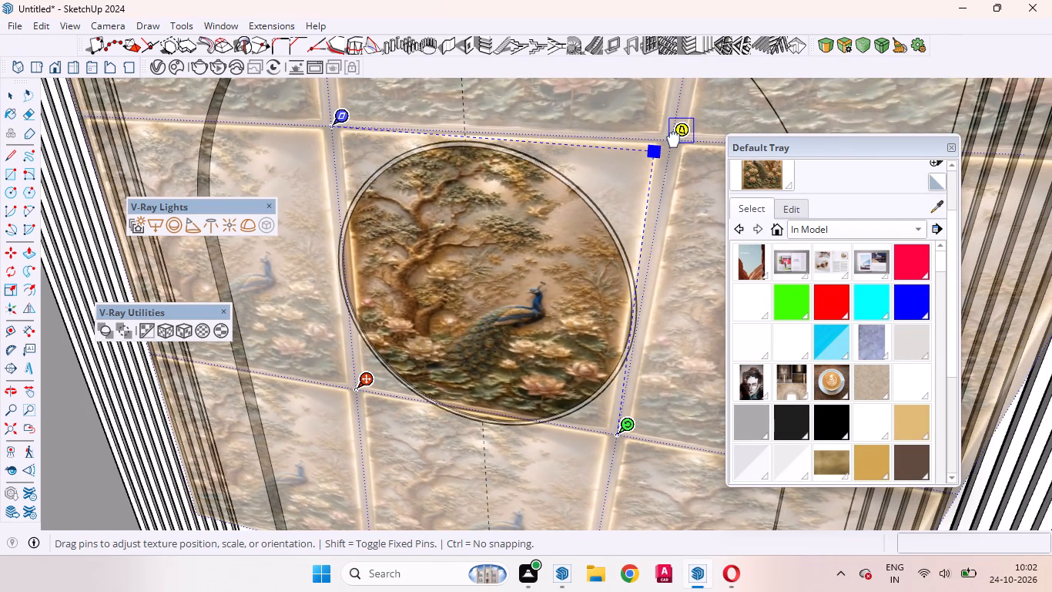
left_click_drag(674, 140, 676, 140)
left_click(495, 302)
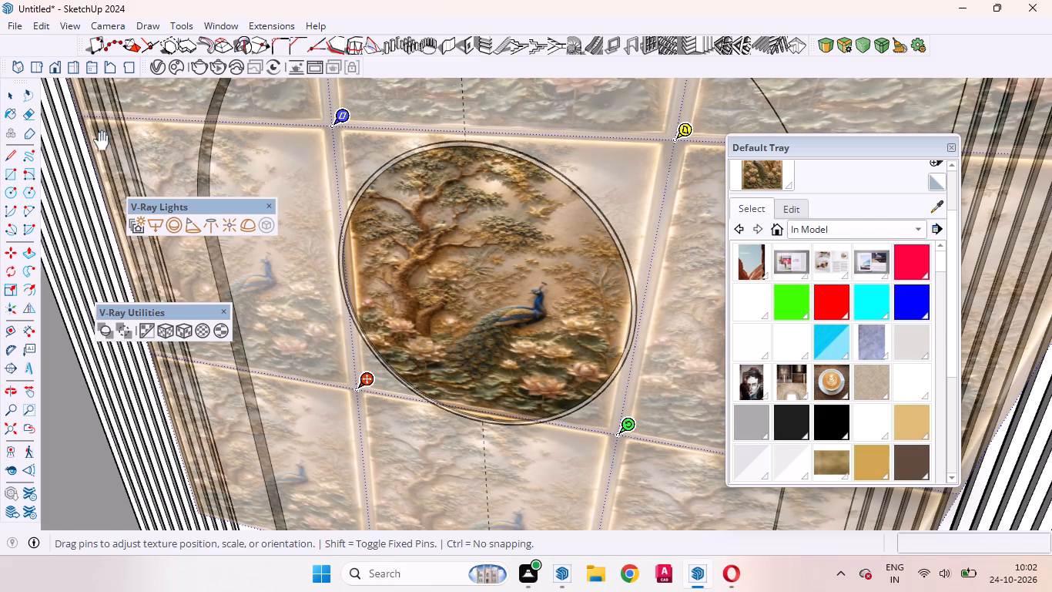
left_click(13, 94)
scroll(608, 300, "down", 10)
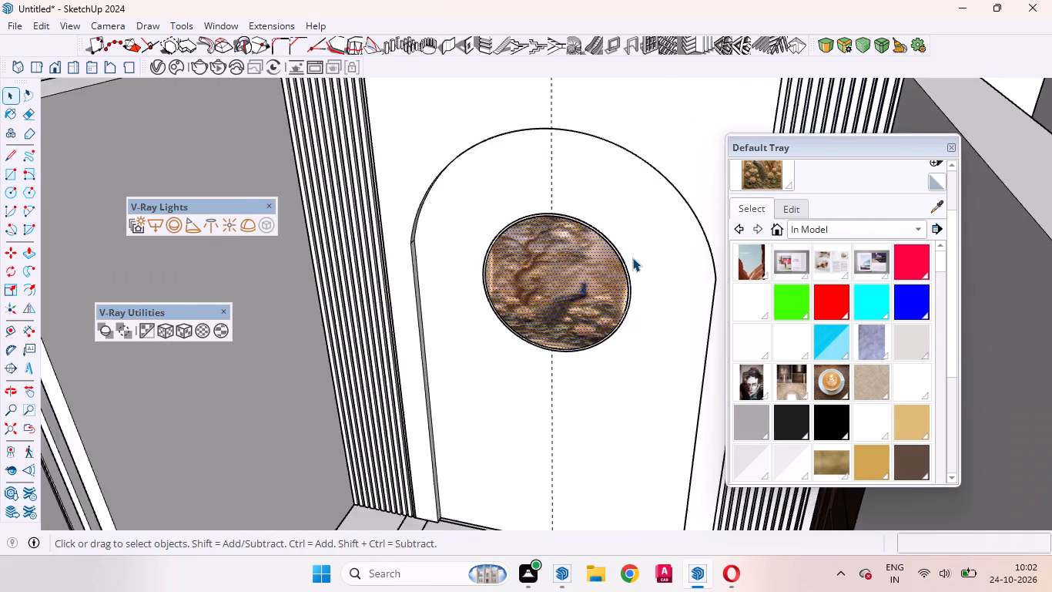
scroll(632, 257, "down", 10)
left_click(434, 175)
Reopen texture positioning on the circular face and nudge the peacock image slightly down and to the left.
scroll(609, 264, "up", 5)
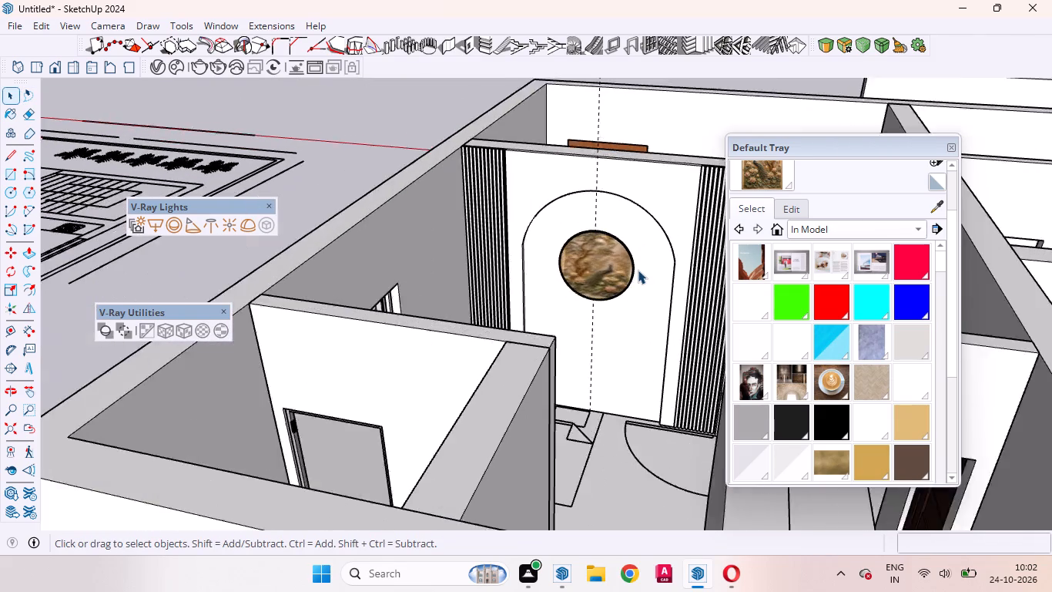
scroll(638, 270, "up", 10)
middle_click_drag(556, 332, 689, 267)
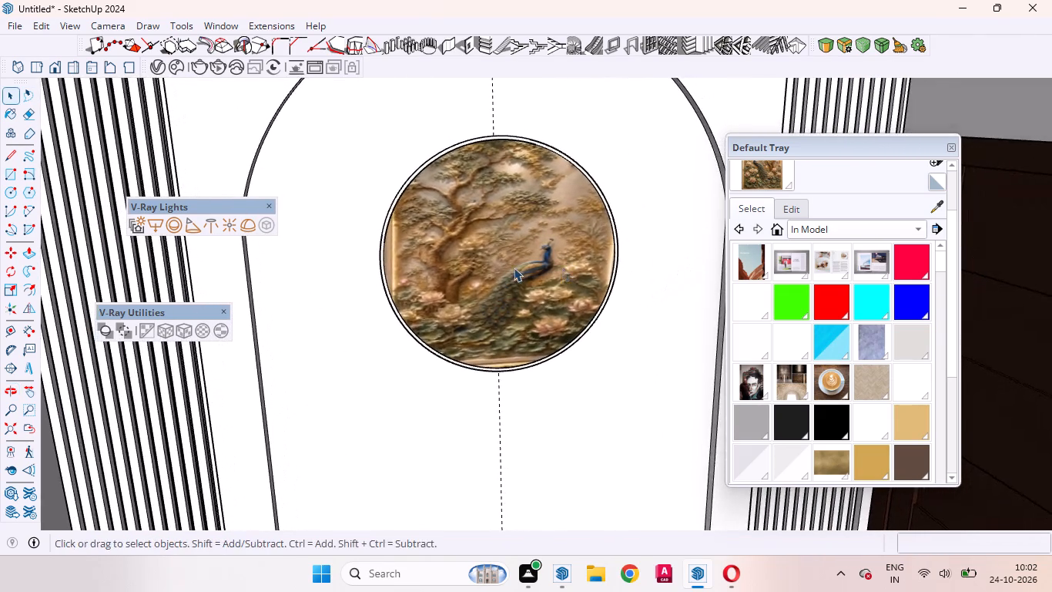
scroll(514, 267, "up", 1)
left_click(510, 267)
right_click(507, 268)
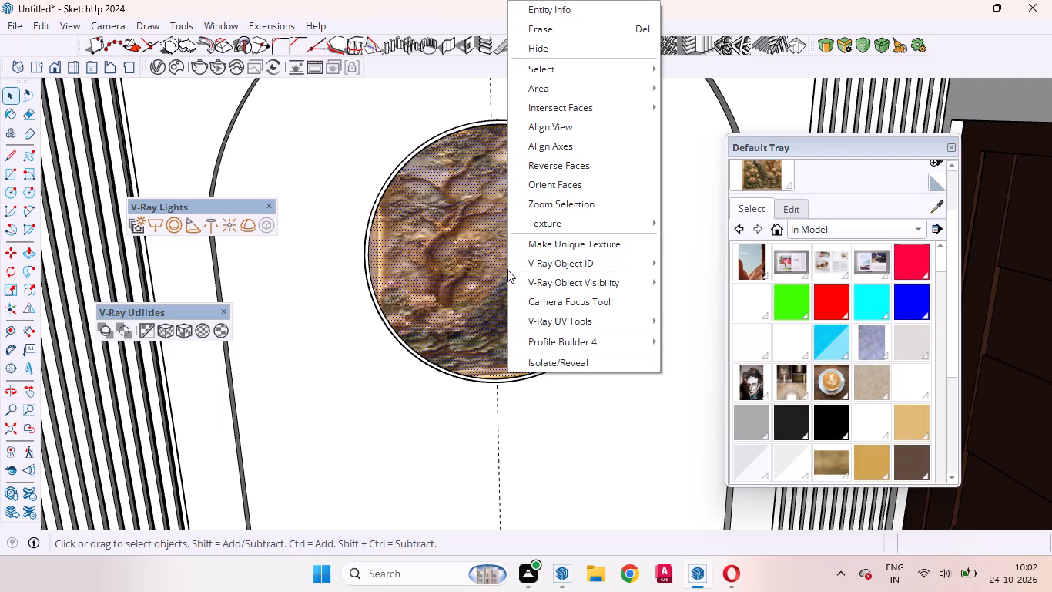
left_click(578, 218)
left_click(682, 214)
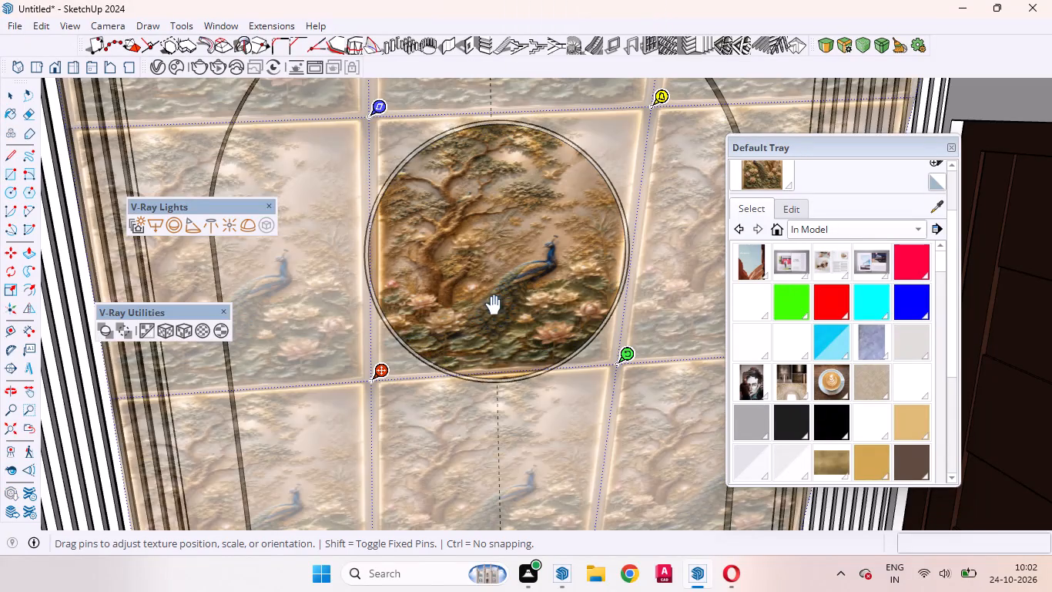
left_click_drag(487, 294, 486, 303)
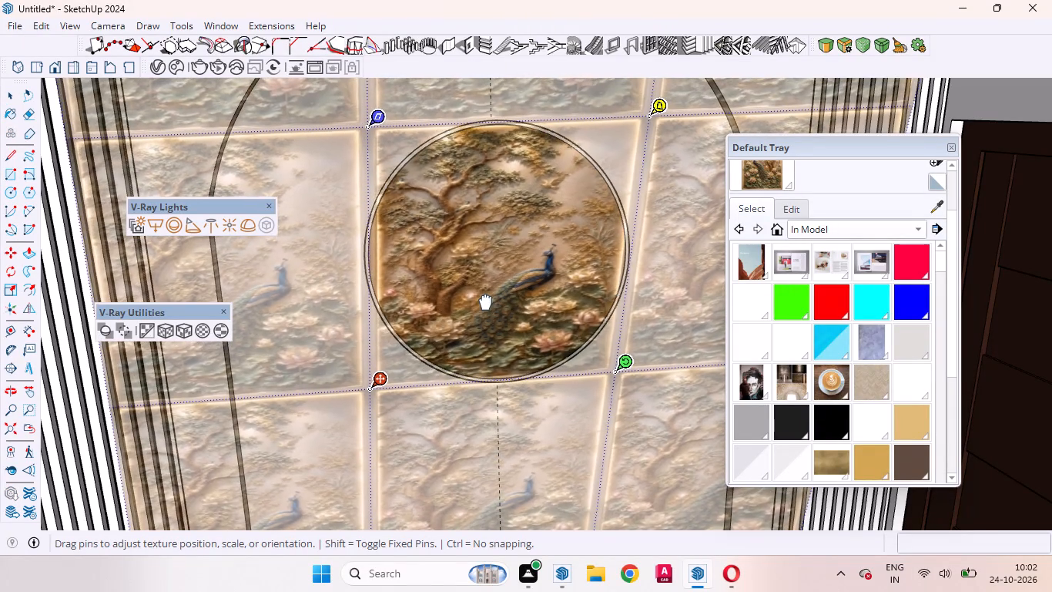
left_click_drag(486, 303, 481, 301)
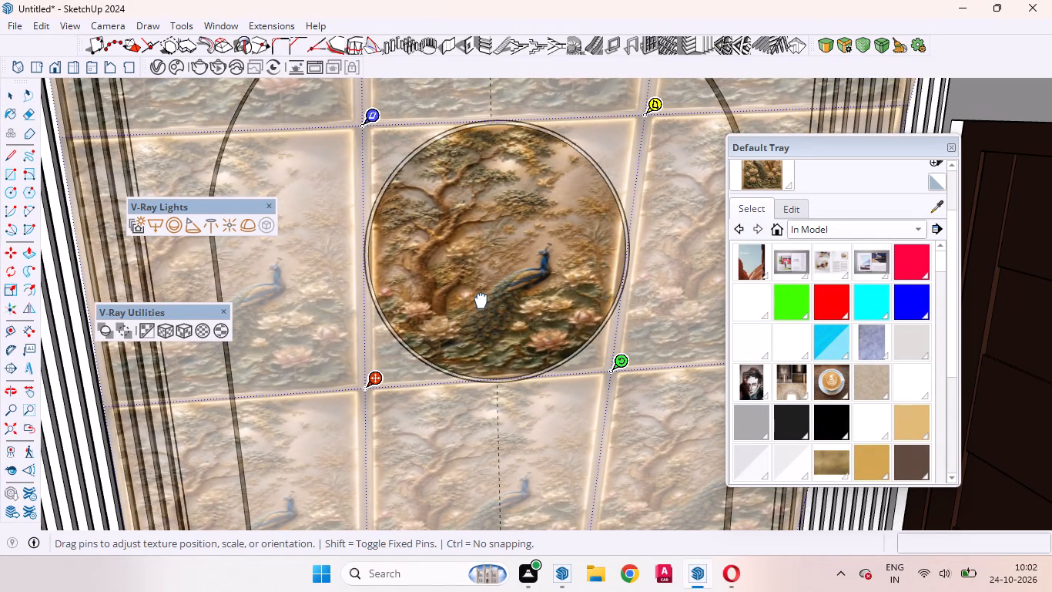
Slide the peacock texture across the circle to compare placements, settle one full image within the rim and finish positioning.
left_click_drag(481, 301, 652, 313)
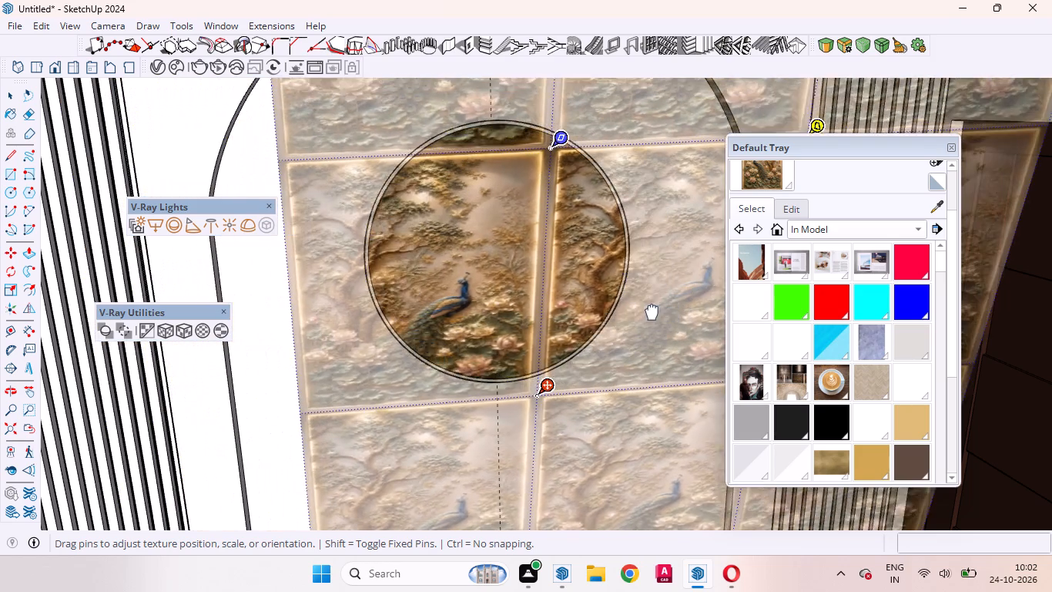
left_click_drag(652, 313, 714, 287)
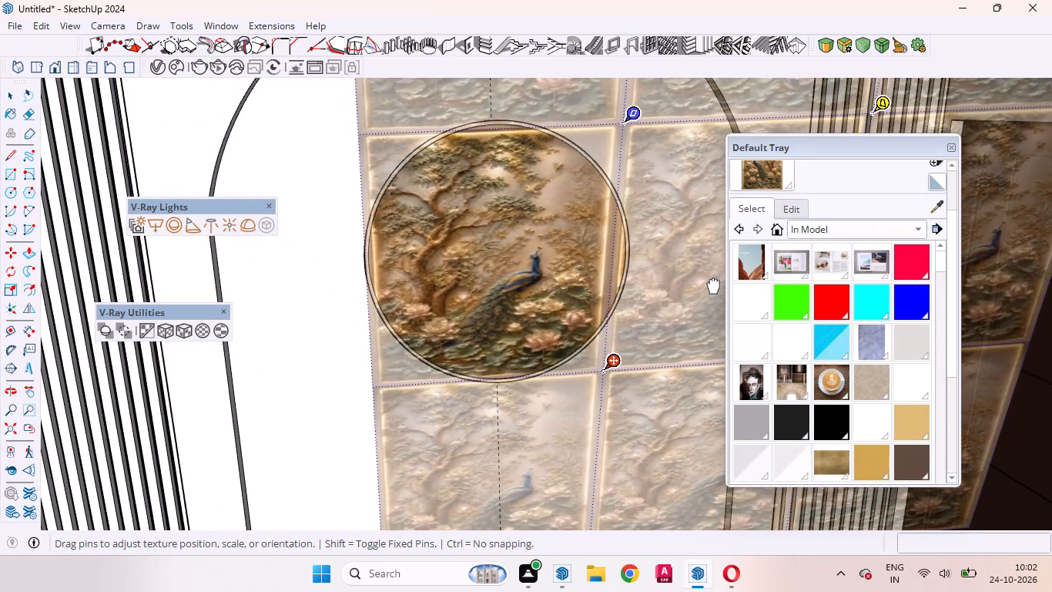
left_click_drag(714, 287, 700, 291)
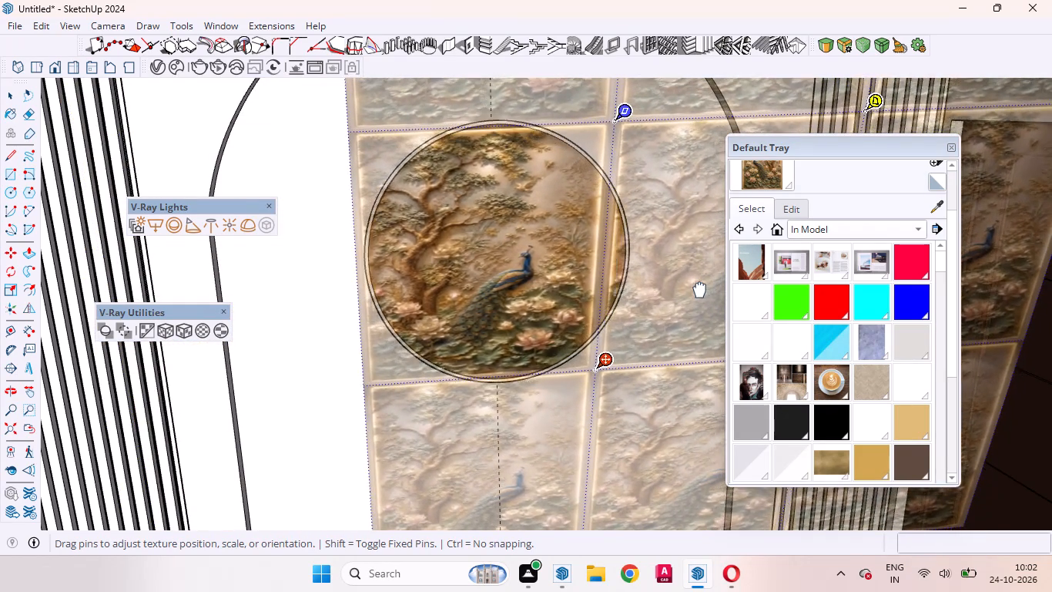
left_click_drag(700, 291, 507, 302)
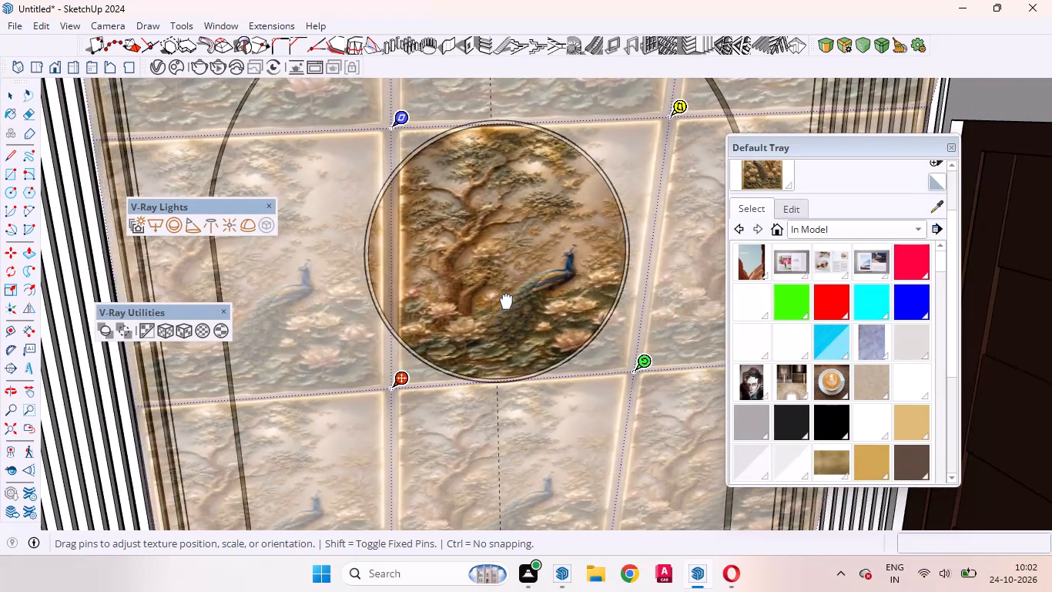
left_click_drag(507, 302, 481, 302)
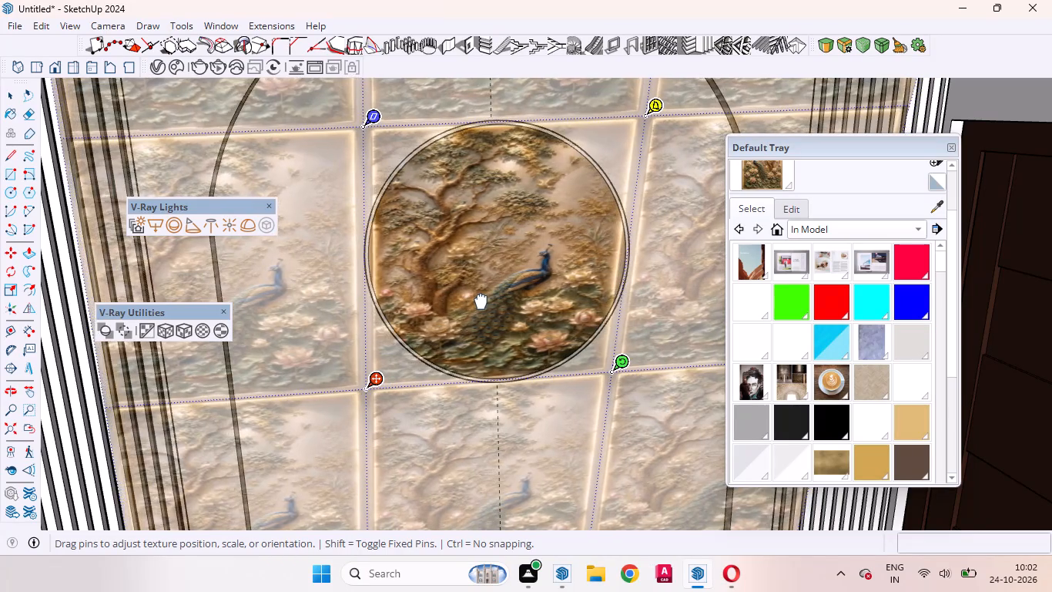
left_click_drag(481, 302, 478, 304)
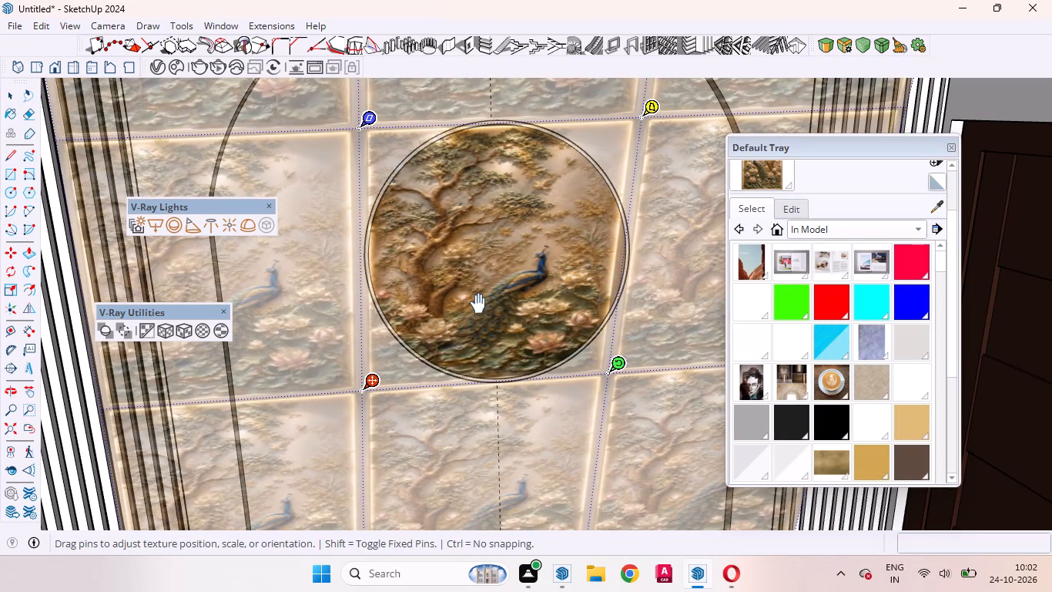
left_click(8, 91)
Review the house from the top view and overhead angles, ending at the bedroom's arched bed wall.
scroll(509, 268, "down", 9)
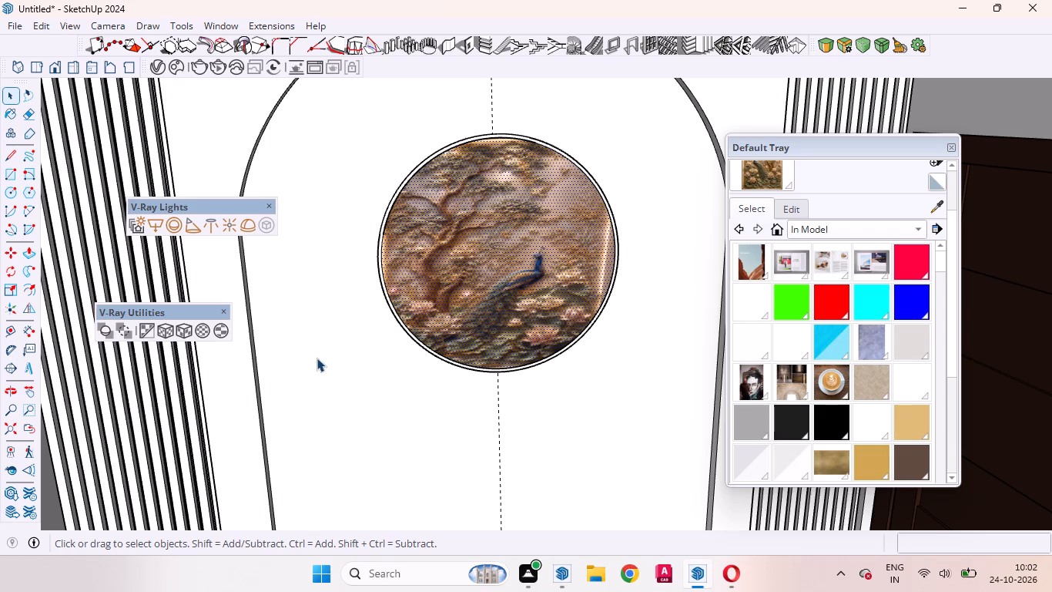
scroll(538, 305, "down", 9)
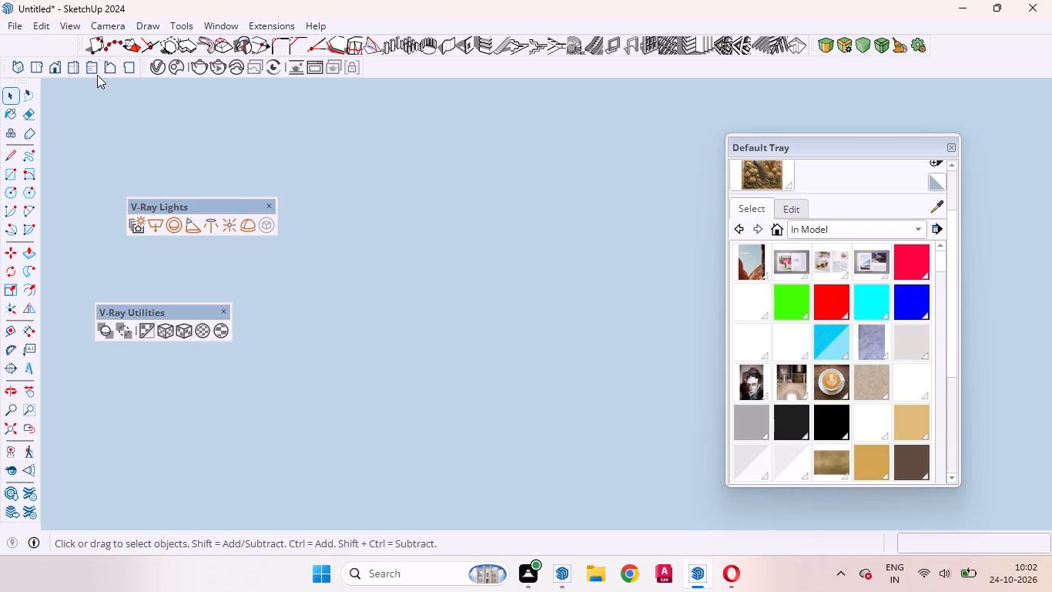
left_click(31, 65)
scroll(462, 291, "down", 9)
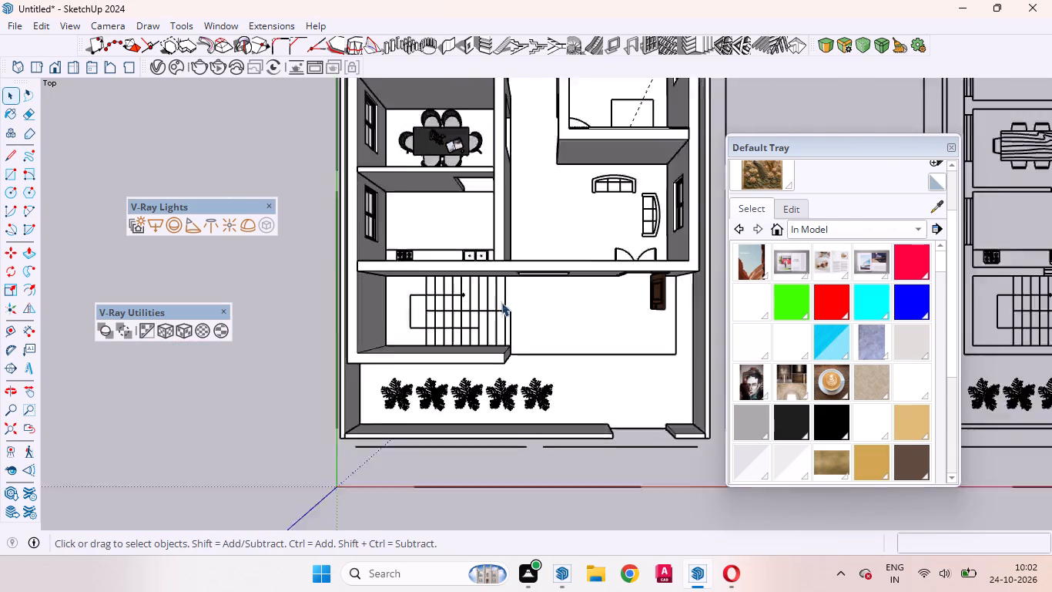
scroll(501, 302, "down", 7)
left_click(628, 224)
scroll(596, 205, "up", 9)
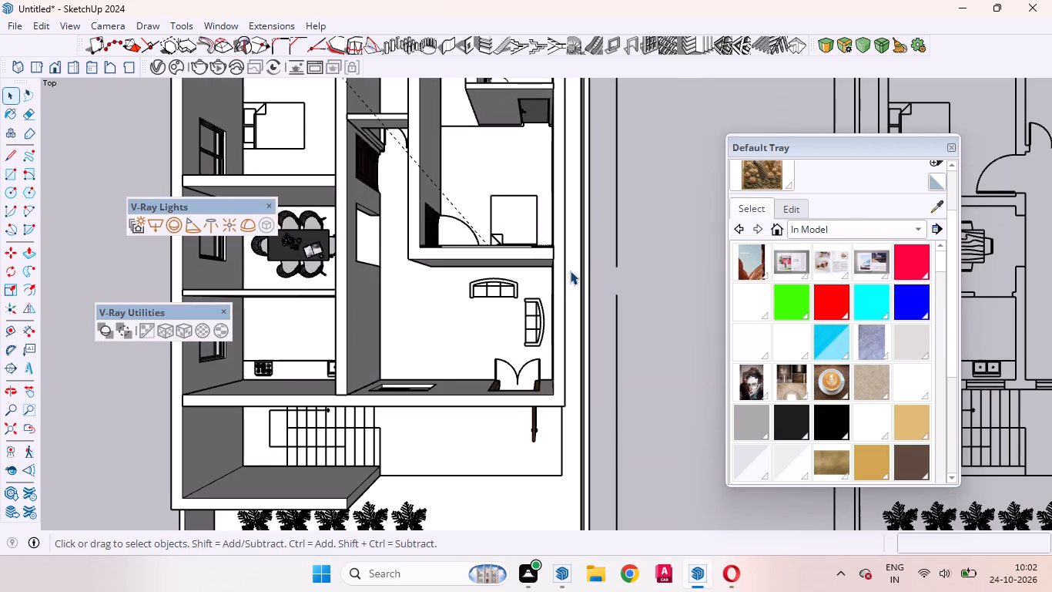
scroll(566, 274, "down", 5)
middle_click_drag(503, 227, 712, 168)
scroll(370, 353, "up", 4)
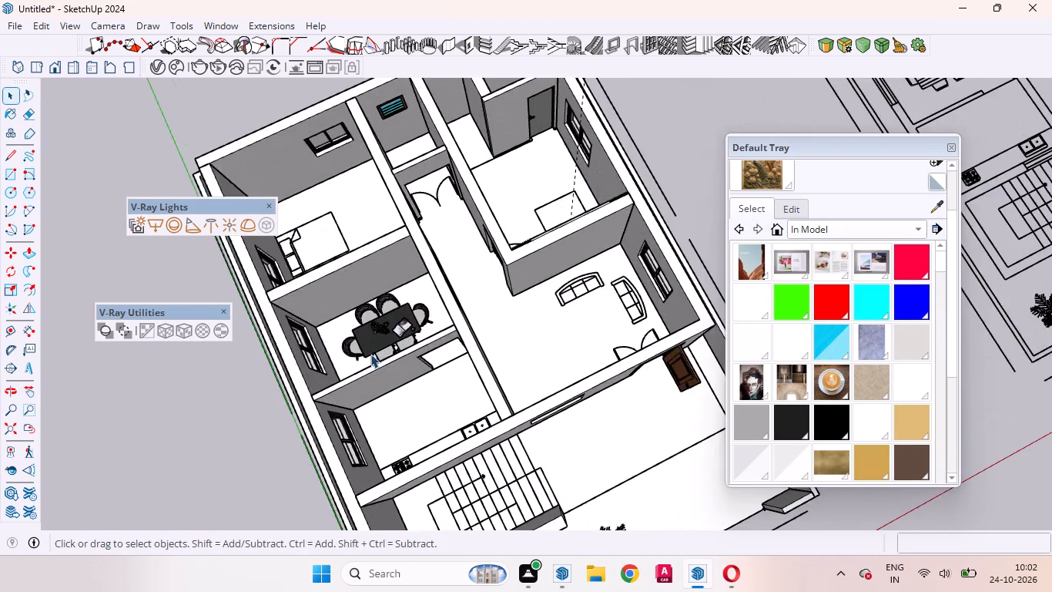
middle_click_drag(372, 355, 758, 293)
scroll(475, 297, "up", 1)
middle_click_drag(475, 300, 766, 274)
scroll(394, 382, "up", 3)
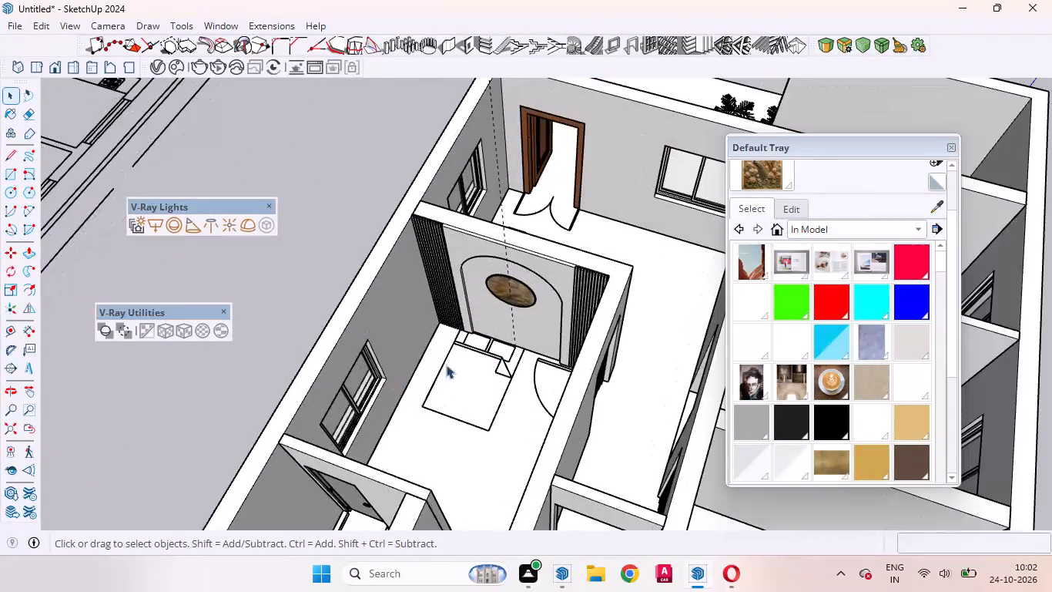
Inspect the circular peacock relief, its rim and the surrounding arch edge up close and from several angles.
scroll(446, 365, "up", 5)
middle_click_drag(551, 283, 624, 234)
scroll(503, 197, "up", 3)
scroll(498, 192, "down", 1)
scroll(396, 215, "up", 6)
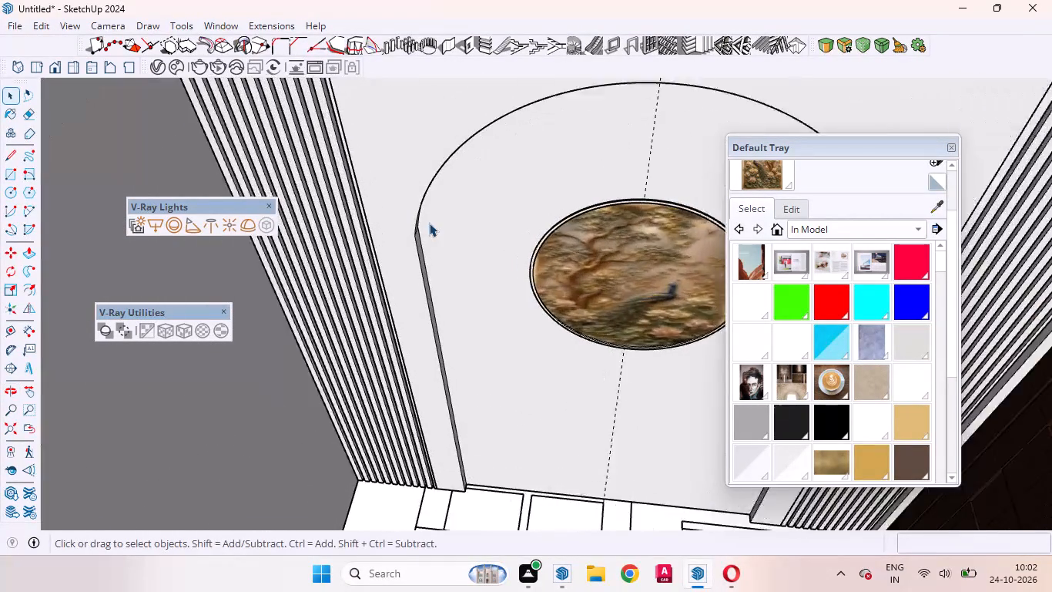
scroll(429, 223, "up", 5)
scroll(326, 324, "down", 5)
scroll(521, 288, "up", 8)
middle_click_drag(527, 278, 349, 160)
scroll(525, 278, "up", 1)
scroll(396, 228, "up", 8)
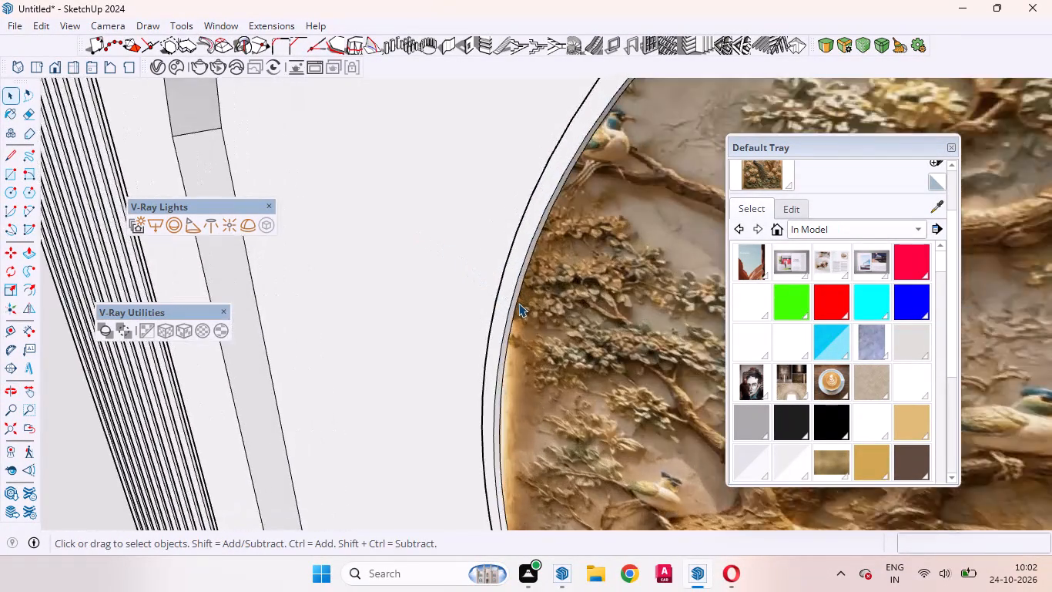
scroll(518, 303, "up", 5)
middle_click_drag(516, 327, 445, 281)
scroll(461, 331, "down", 9)
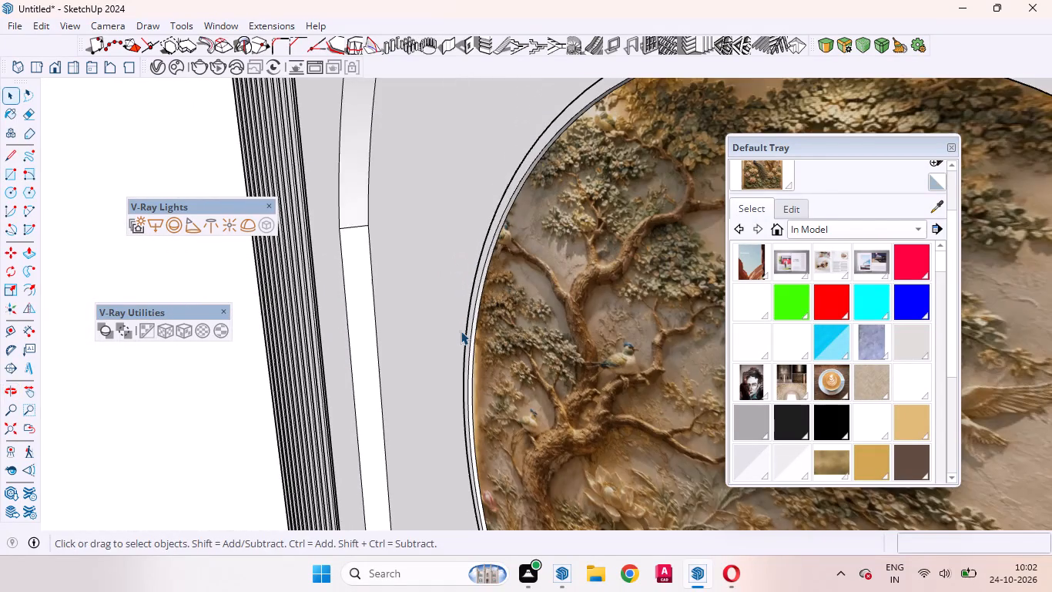
middle_click_drag(443, 328, 564, 344)
scroll(564, 344, "up", 1)
scroll(434, 341, "down", 13)
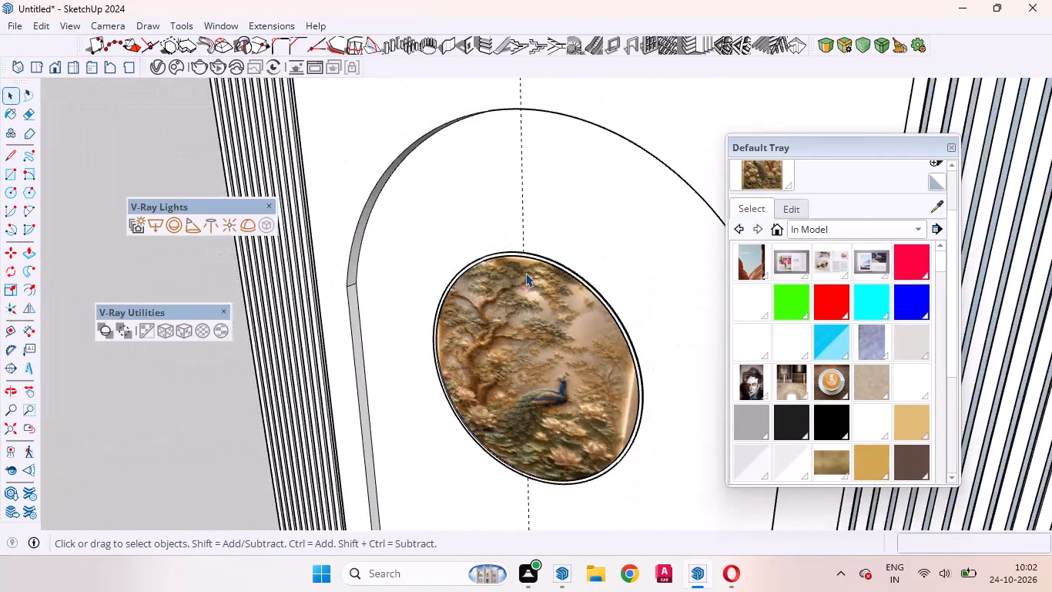
scroll(540, 362, "up", 5)
middle_click_drag(542, 414, 611, 403)
scroll(564, 399, "down", 19)
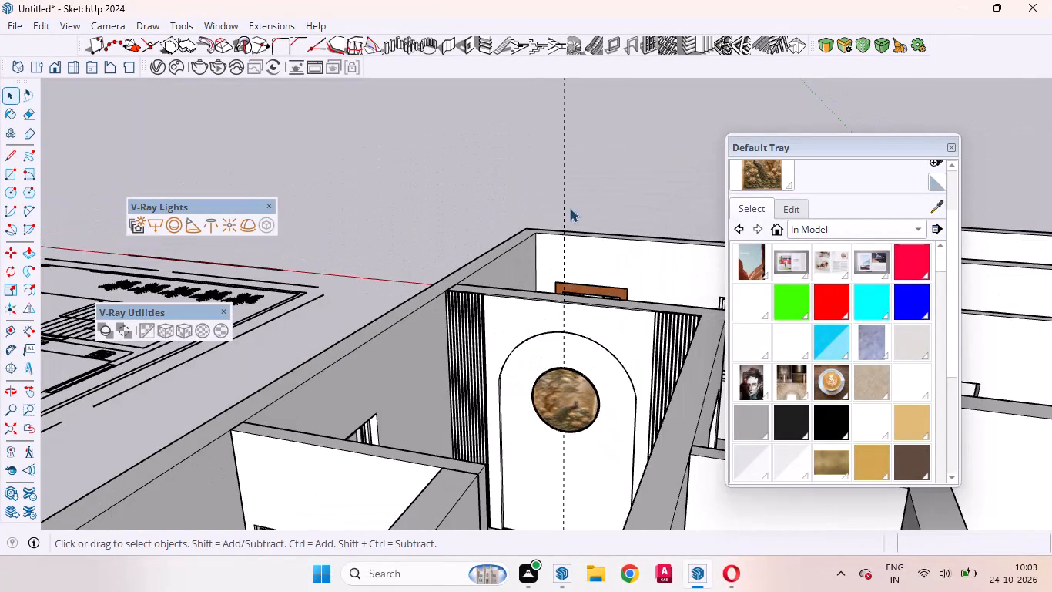
Delete the vertical dashed guide line running up through the centre of the arched bed wall.
left_click_drag(597, 176, 431, 90)
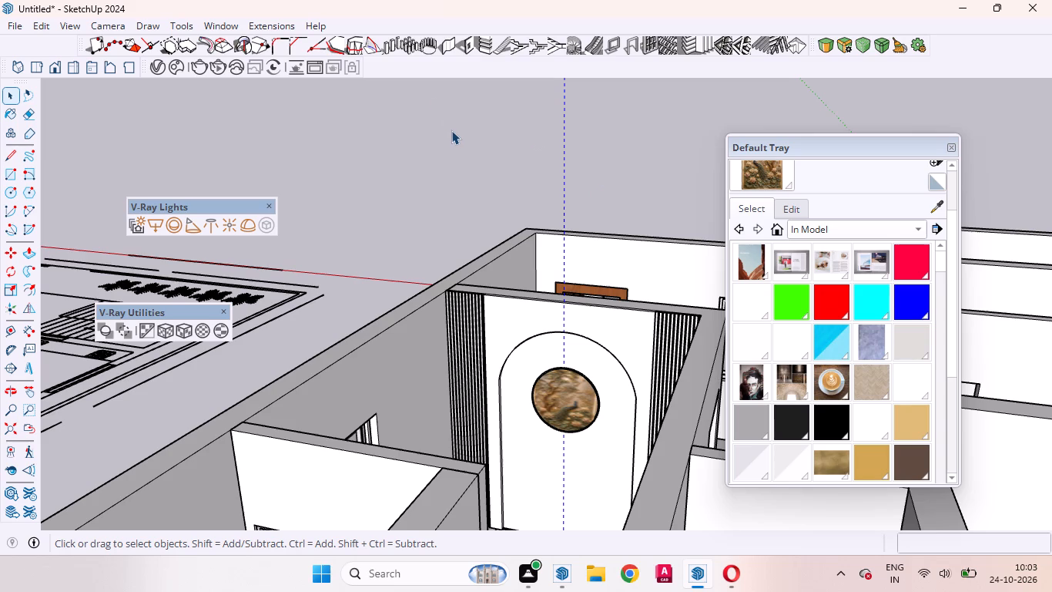
key("Delete")
Browse the Asian Paints Chromatics material collection and pick the green 0605 AP 9738 Shifting Tide-N for the bed wall's slats.
scroll(574, 415, "up", 5)
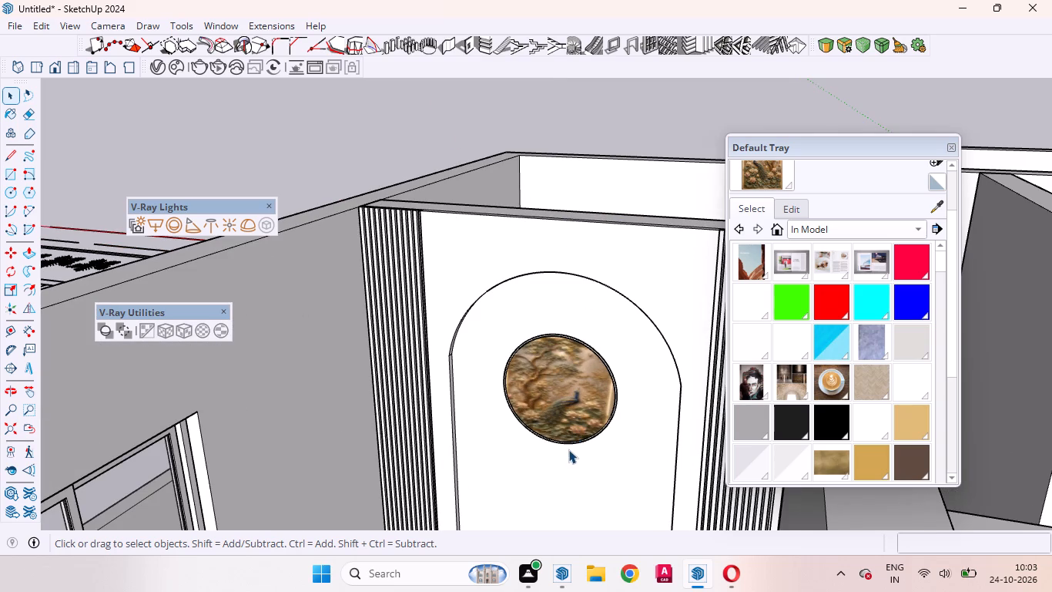
scroll(581, 442, "down", 4)
scroll(602, 385, "up", 4)
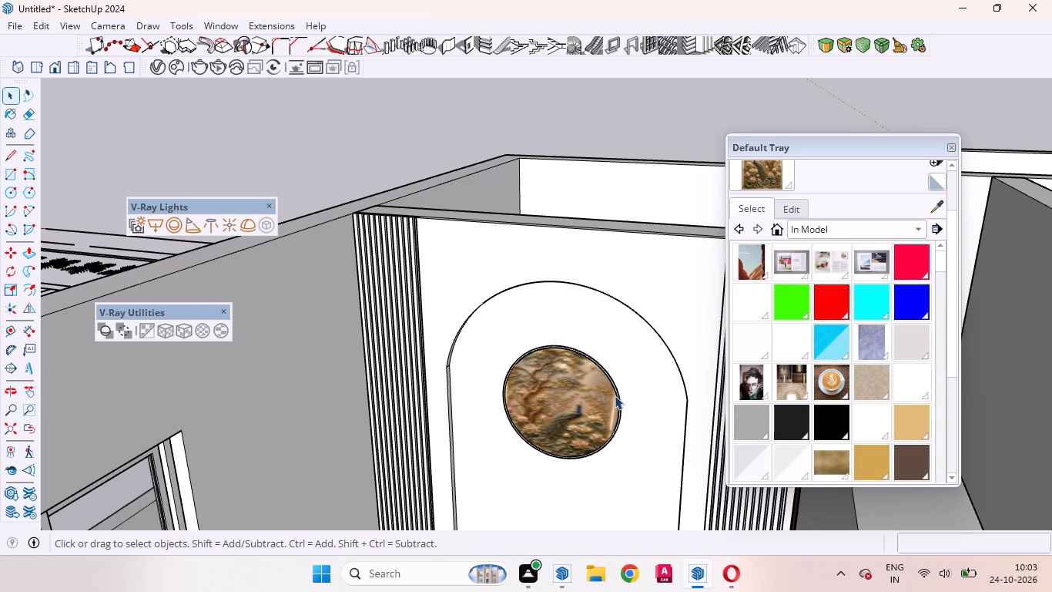
scroll(615, 395, "down", 3)
scroll(548, 329, "up", 6)
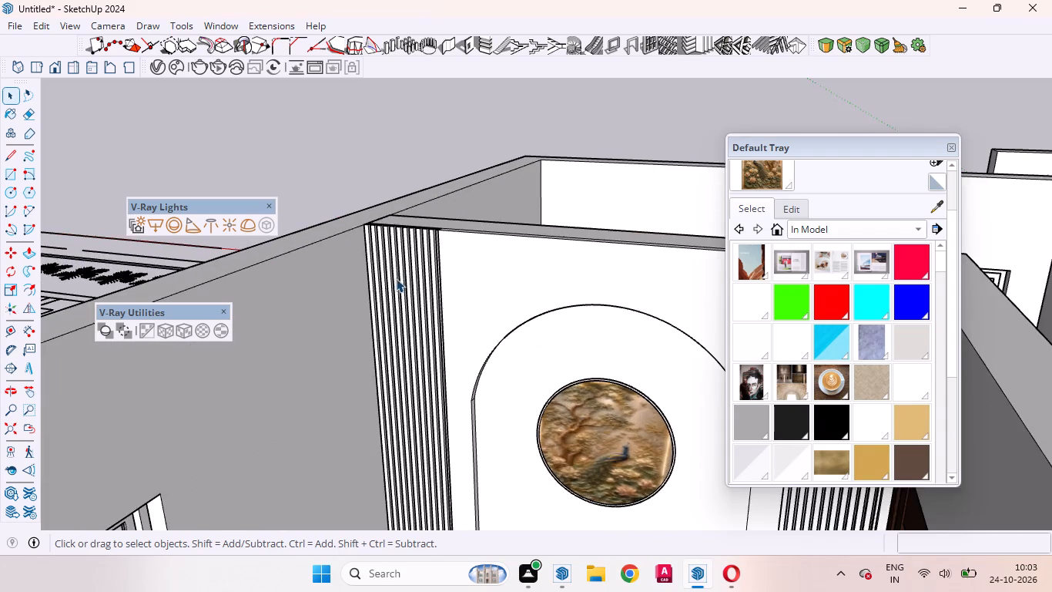
scroll(396, 278, "up", 2)
middle_click_drag(404, 295, 519, 318)
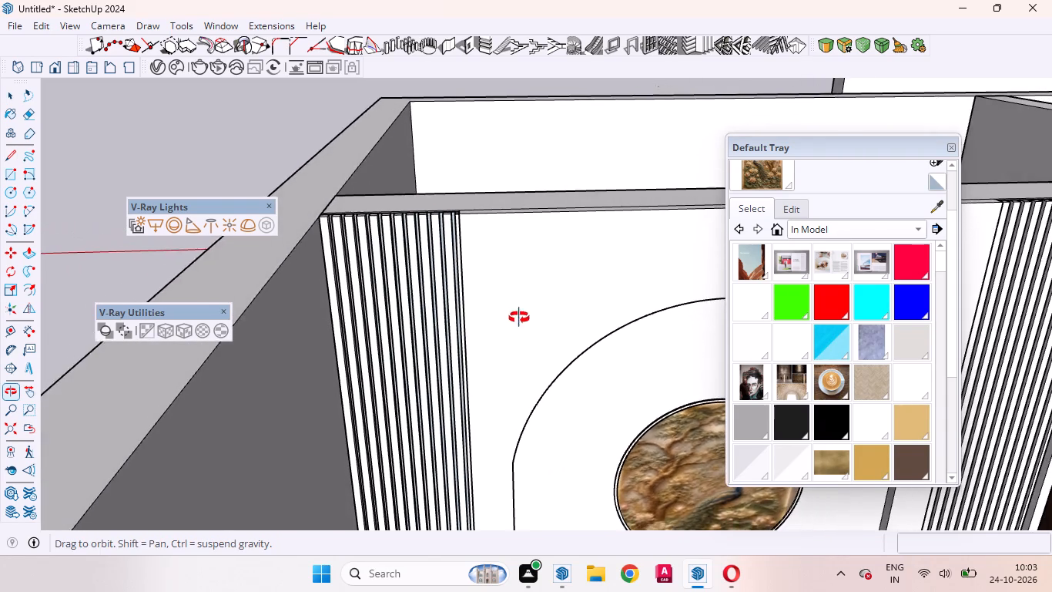
middle_click_drag(519, 318, 568, 324)
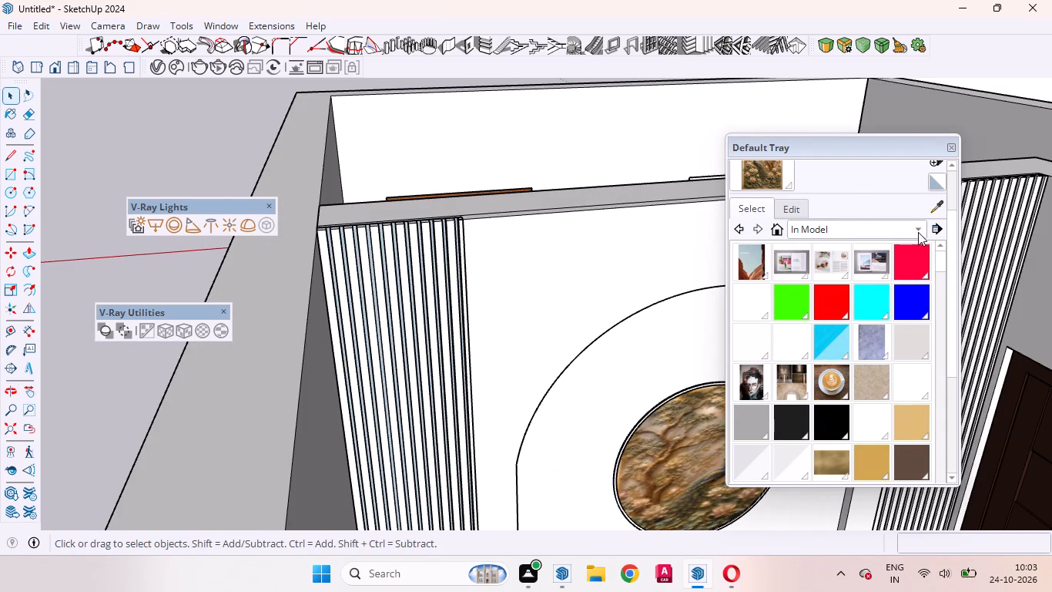
left_click(916, 224)
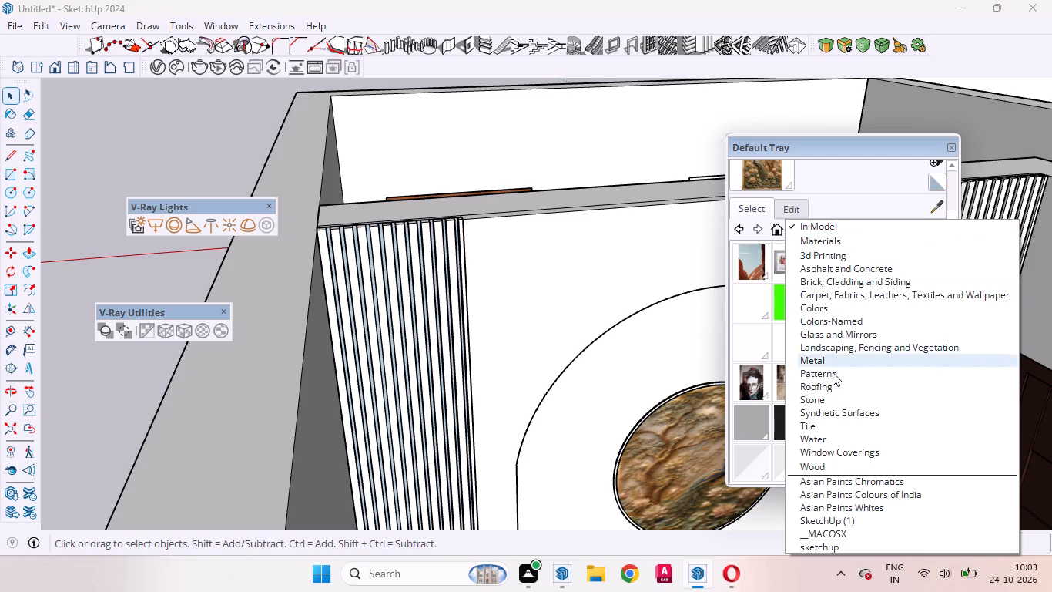
left_click(826, 483)
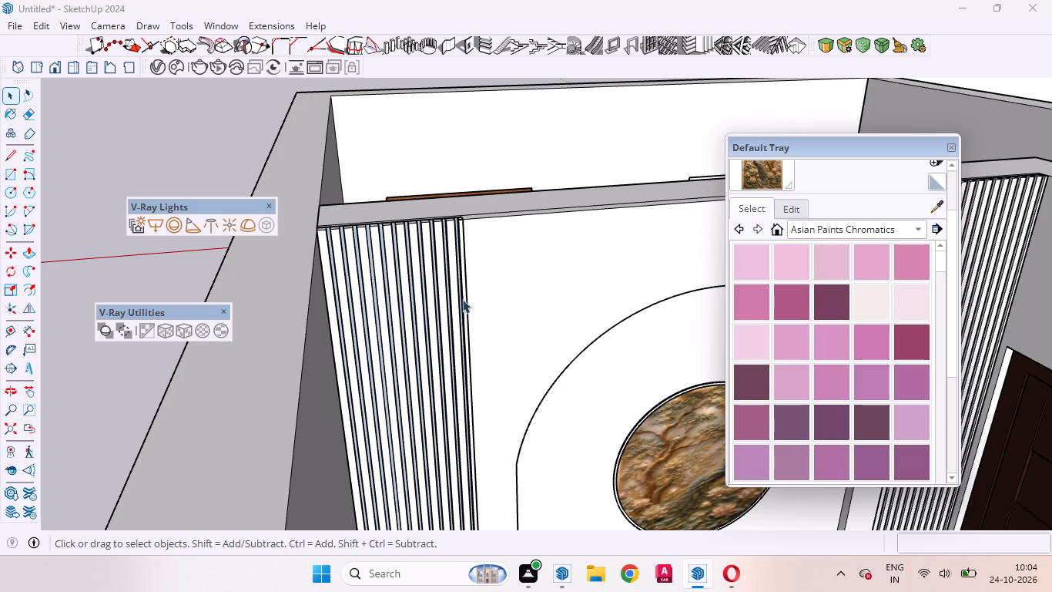
scroll(462, 291, "down", 7)
scroll(870, 300, "down", 4)
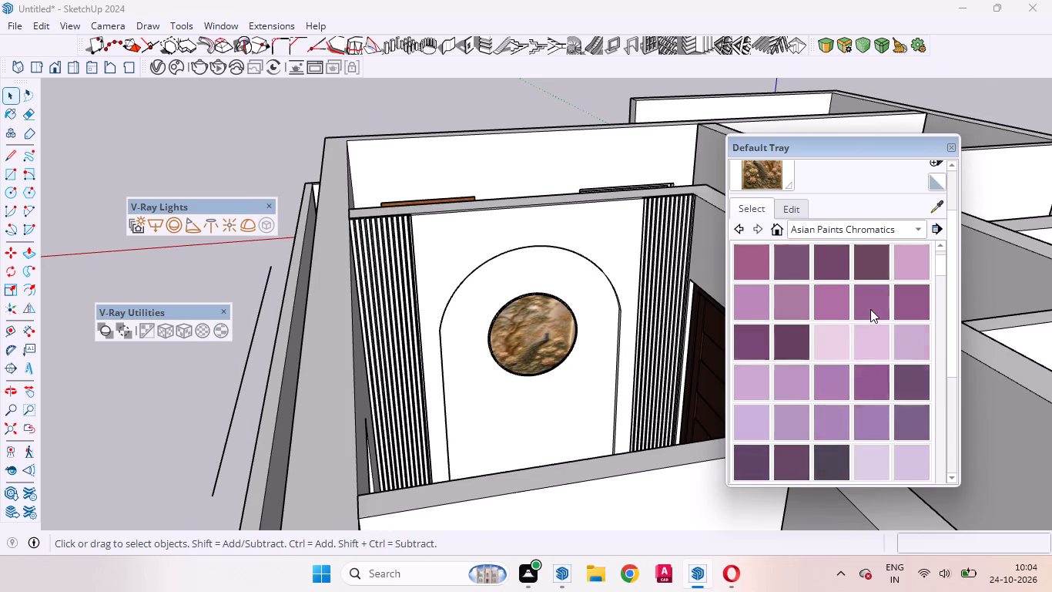
scroll(870, 309, "down", 16)
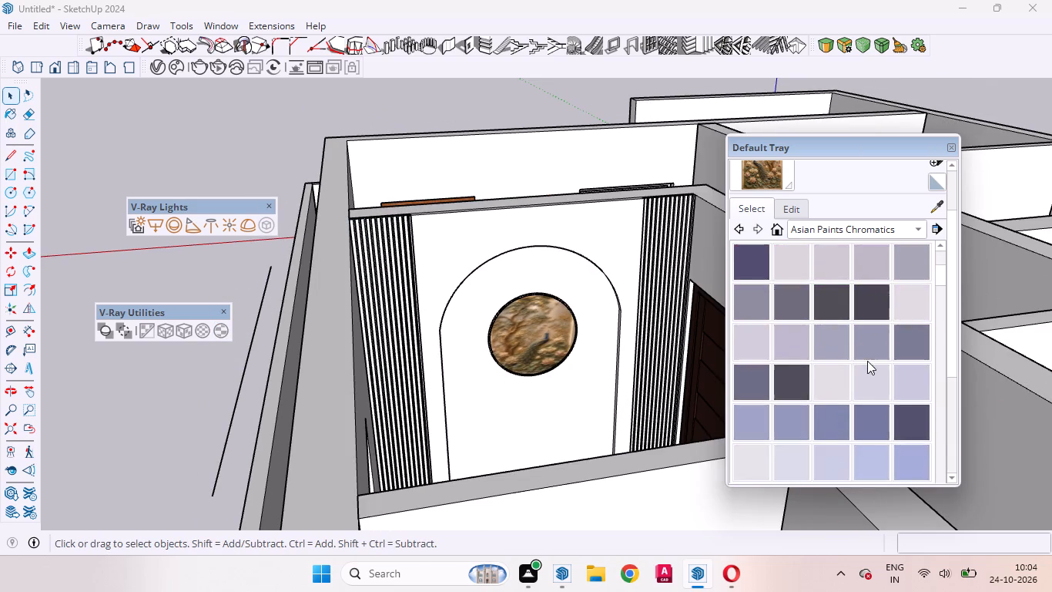
scroll(867, 361, "down", 13)
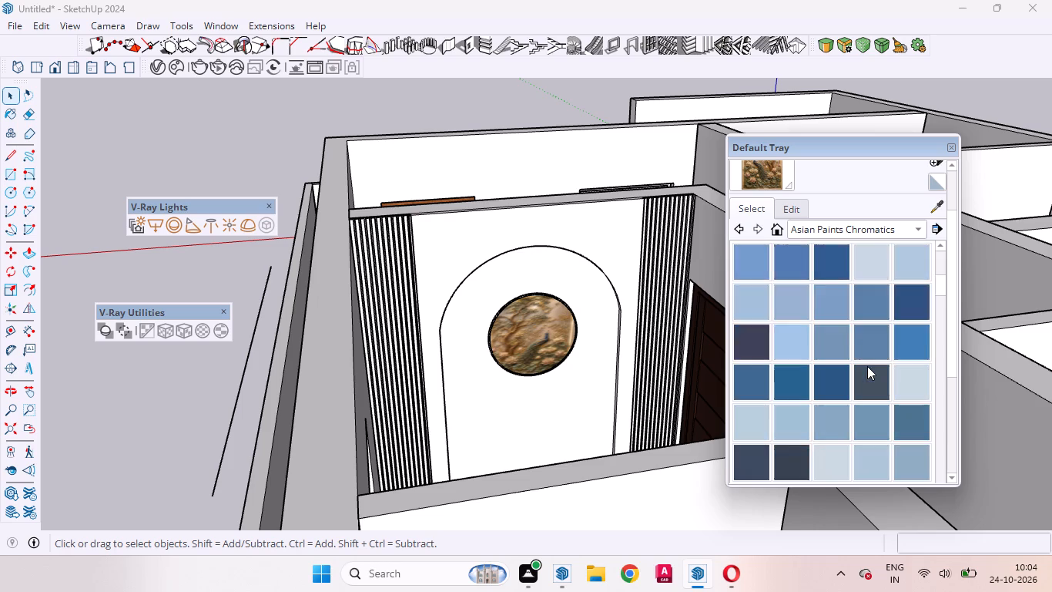
scroll(867, 366, "down", 15)
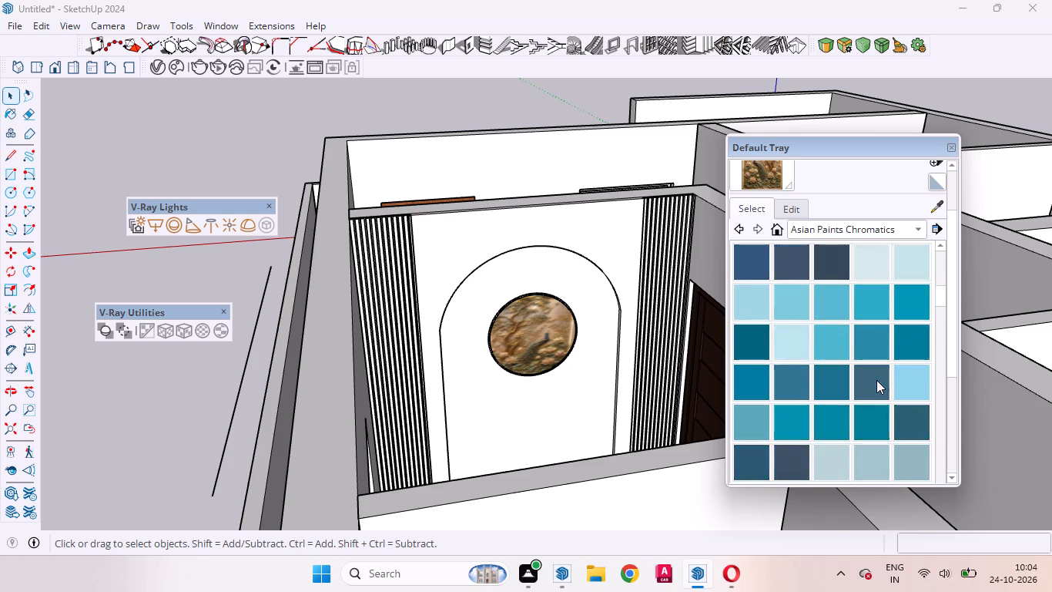
scroll(876, 380, "down", 20)
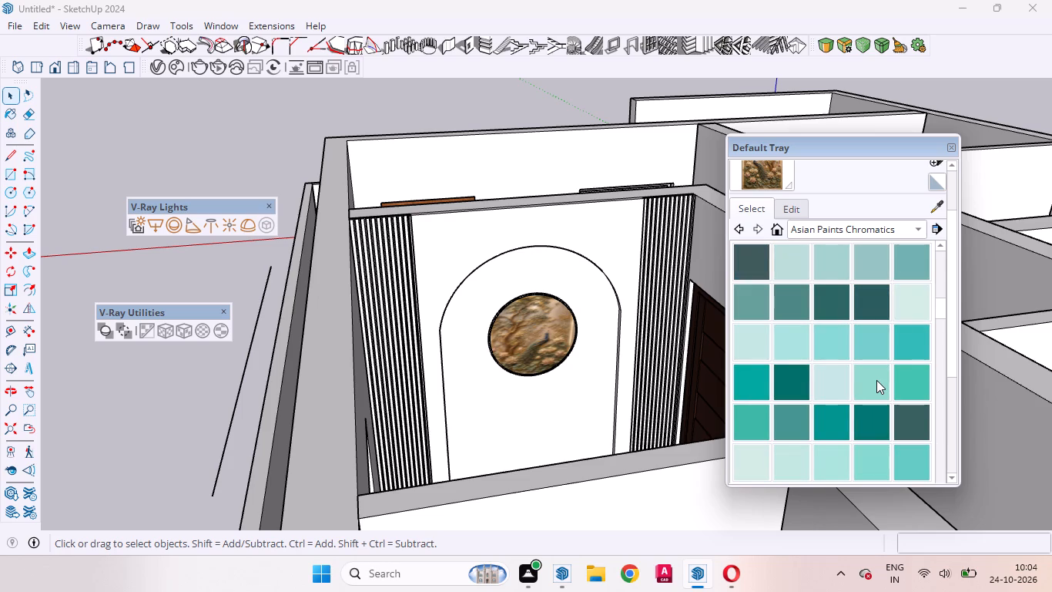
scroll(876, 380, "down", 4)
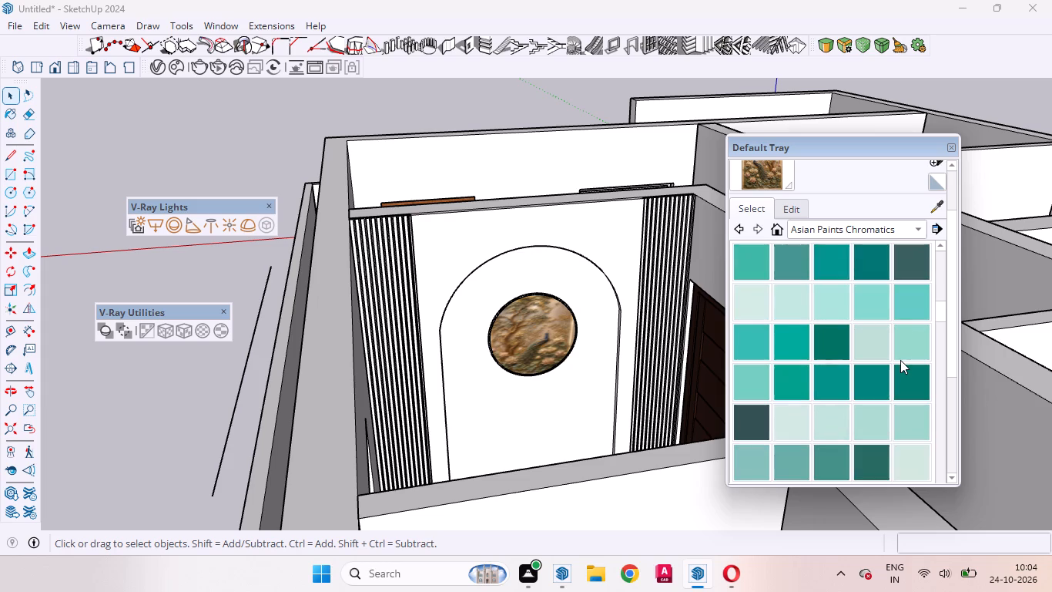
scroll(900, 360, "down", 1)
left_click(906, 352)
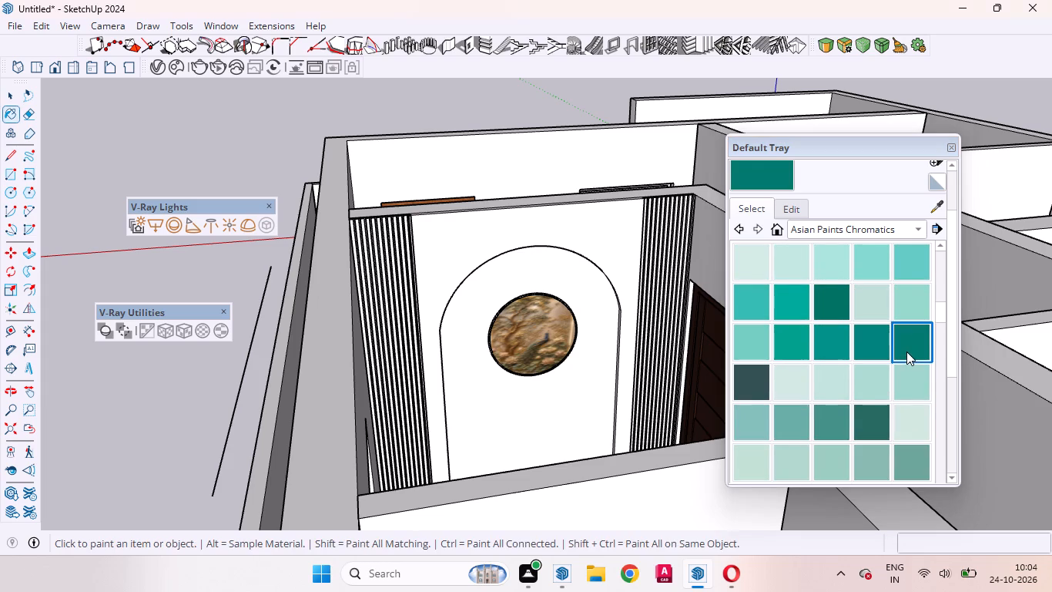
scroll(906, 351, "down", 6)
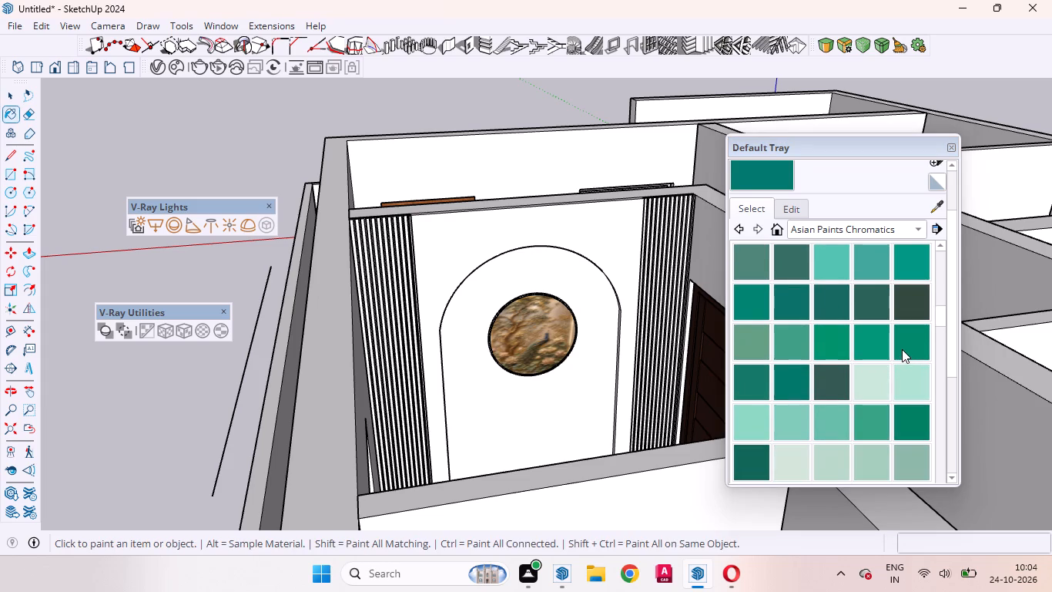
left_click(902, 349)
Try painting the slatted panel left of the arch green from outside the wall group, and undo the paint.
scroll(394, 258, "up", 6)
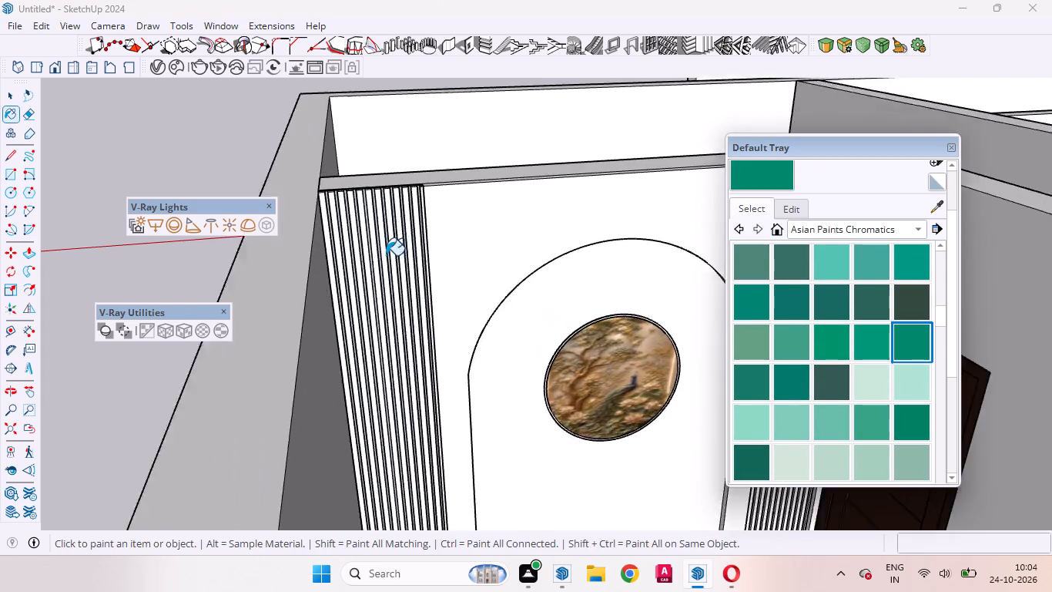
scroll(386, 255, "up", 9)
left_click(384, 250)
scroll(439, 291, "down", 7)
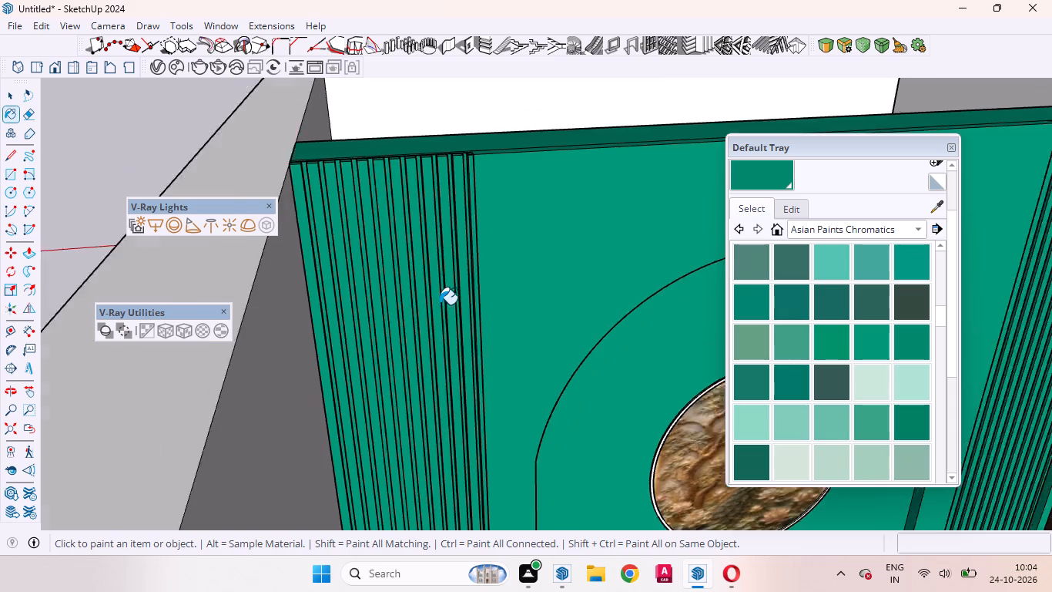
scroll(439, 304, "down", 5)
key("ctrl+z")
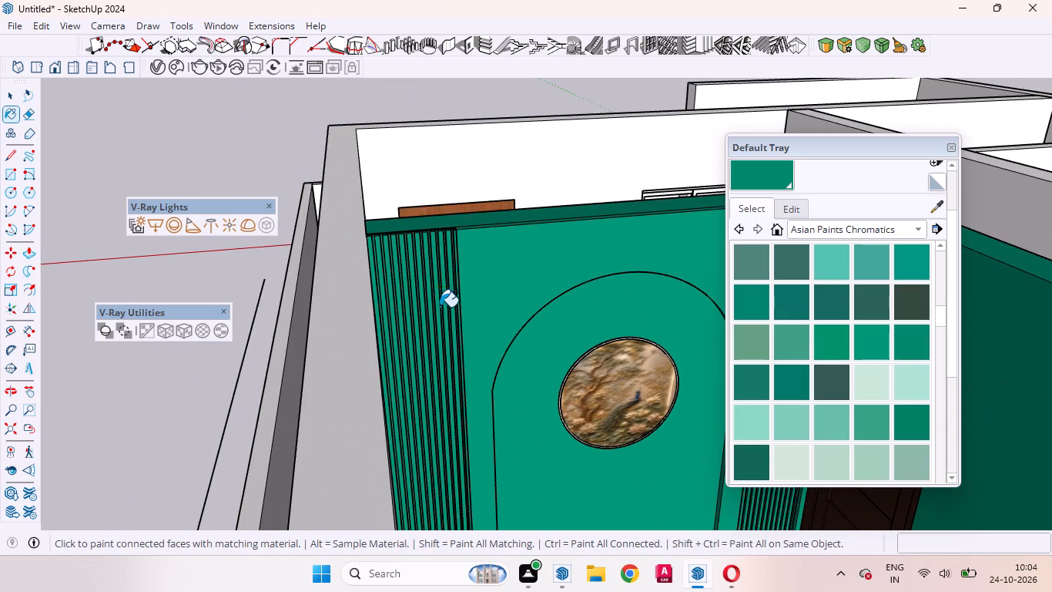
Open the wall group, select the slatted panel left of the arch and paint it green 0605 AP 9738 Shifting Tide-N.
key("space")
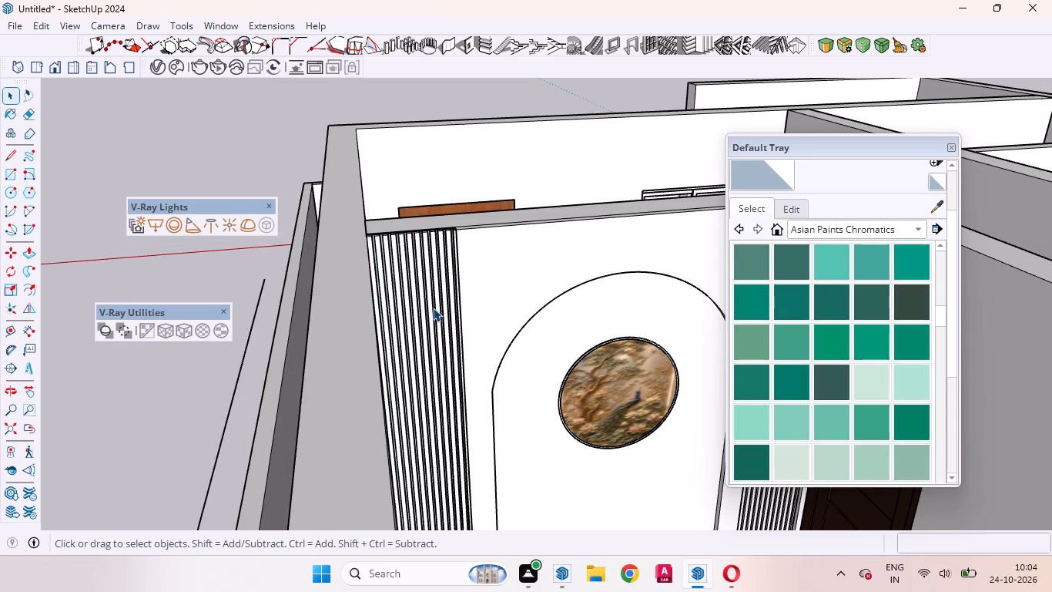
double_click(433, 308)
left_click(433, 308)
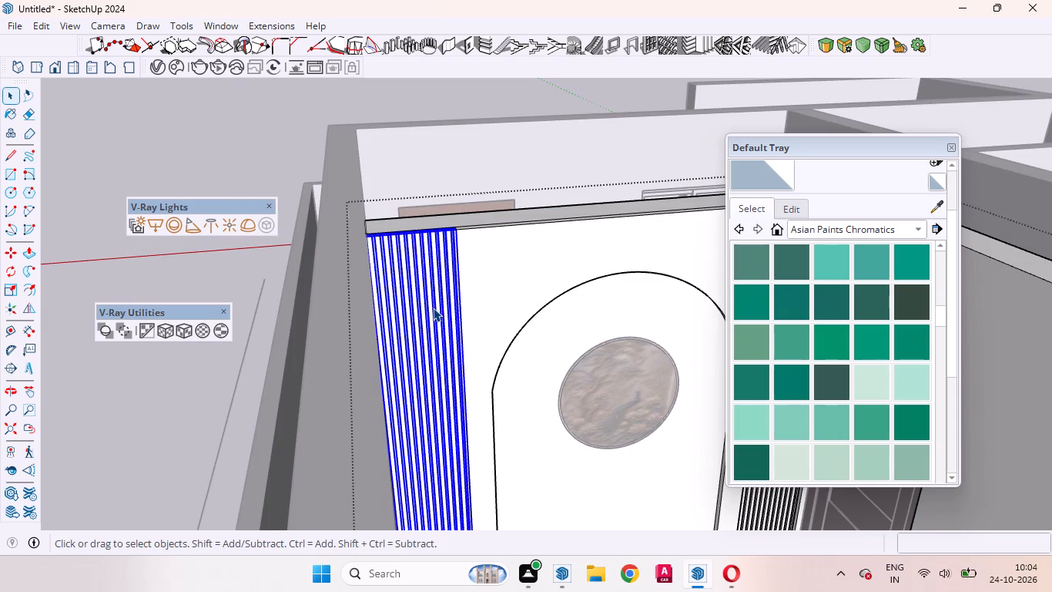
left_click(930, 411)
left_click(923, 333)
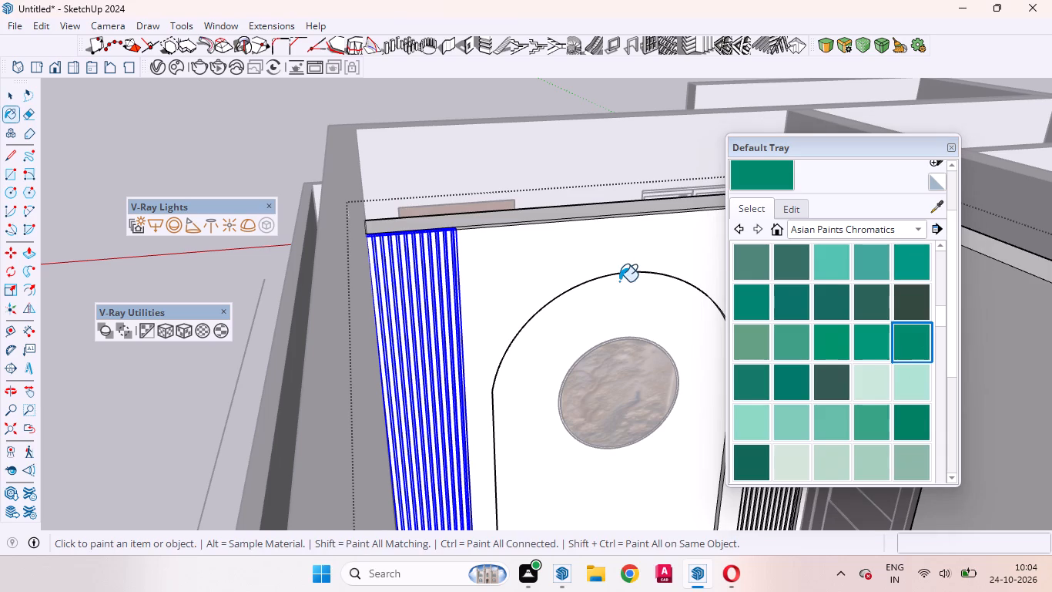
left_click(432, 272)
key("space")
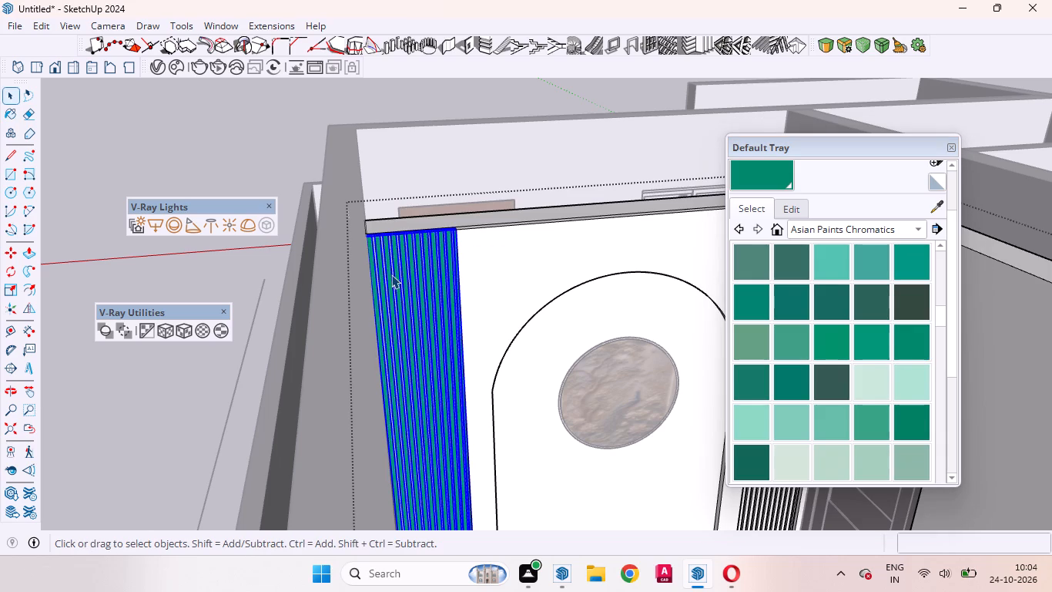
Paint the slatted panel right of the arch with the same Shifting Tide green, check its slats and leave the wall group.
scroll(302, 199, "down", 7)
scroll(811, 200, "up", 2)
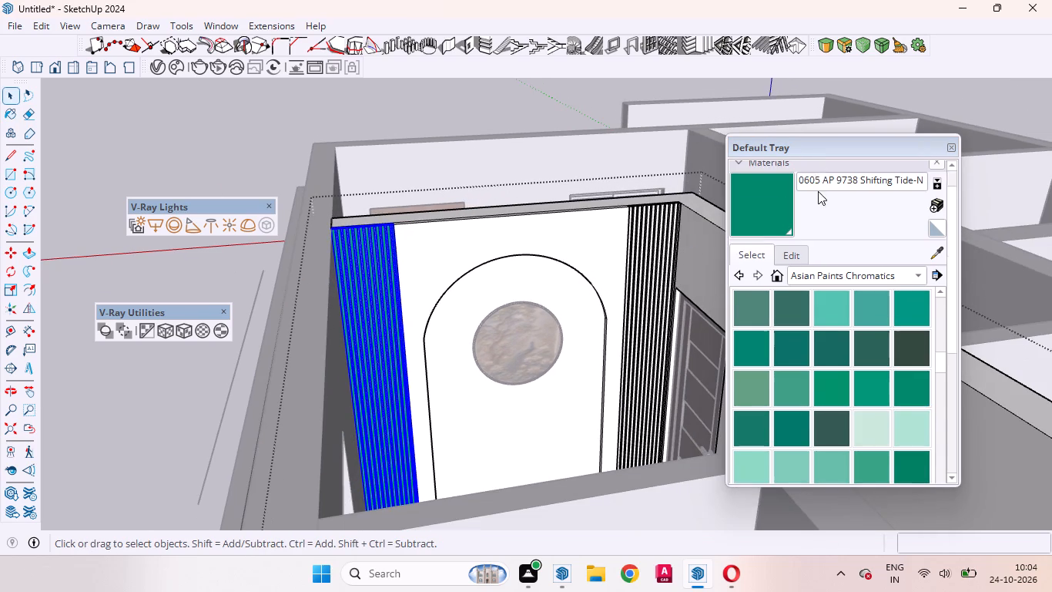
scroll(818, 191, "up", 2)
left_click(759, 229)
scroll(672, 234, "up", 11)
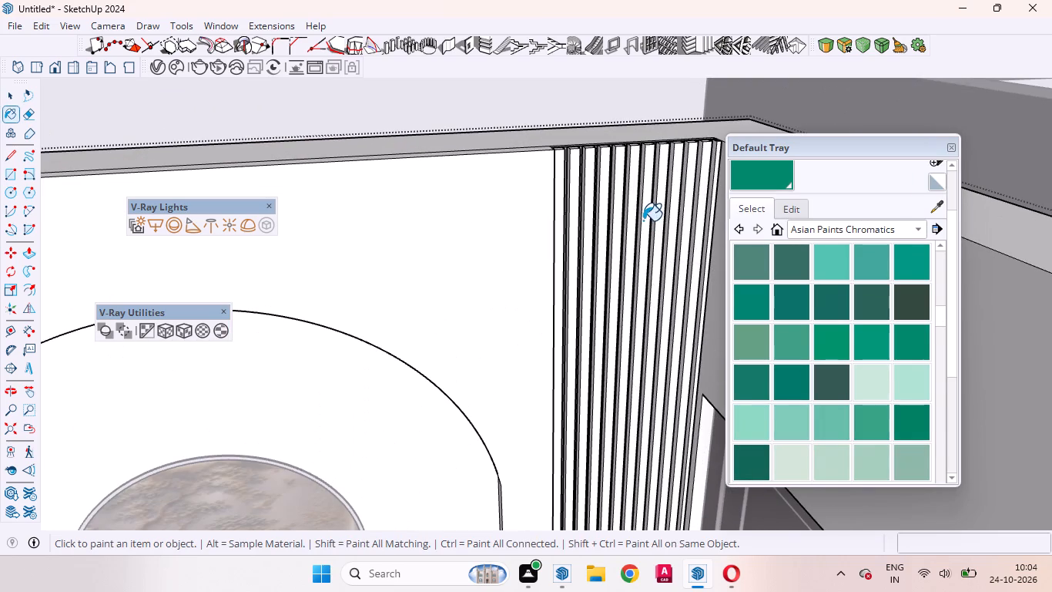
left_click(626, 196)
middle_click_drag(619, 197, 660, 294)
scroll(642, 294, "up", 1)
scroll(623, 274, "down", 3)
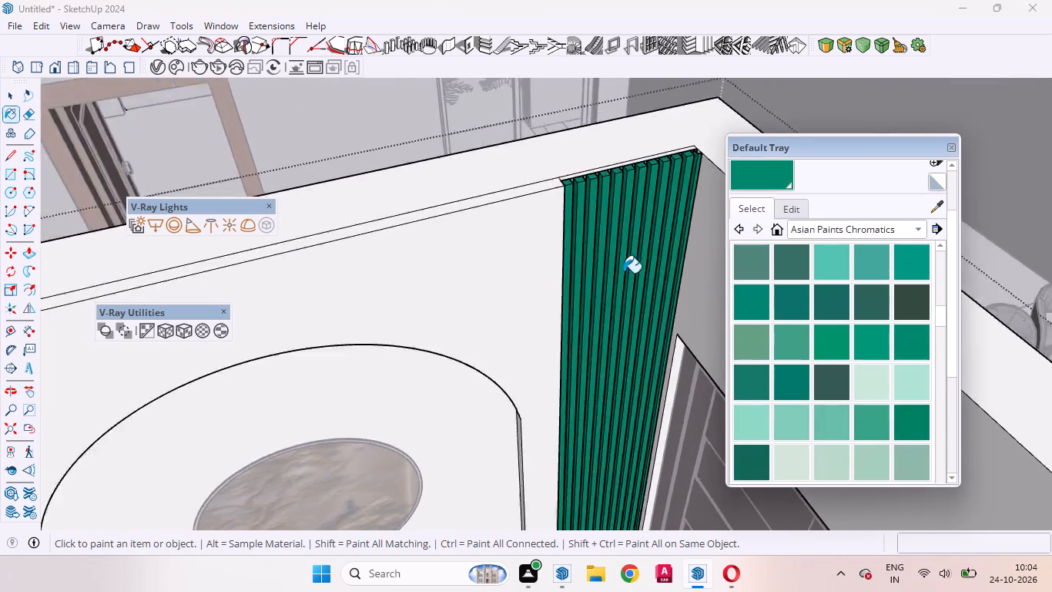
scroll(623, 273, "down", 2)
scroll(588, 187, "up", 11)
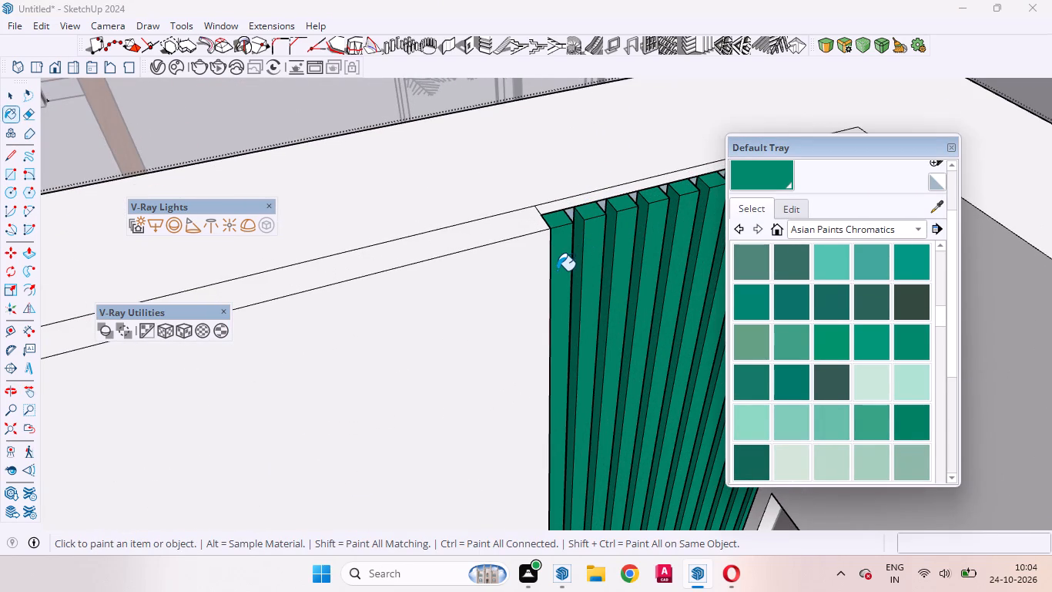
key("space")
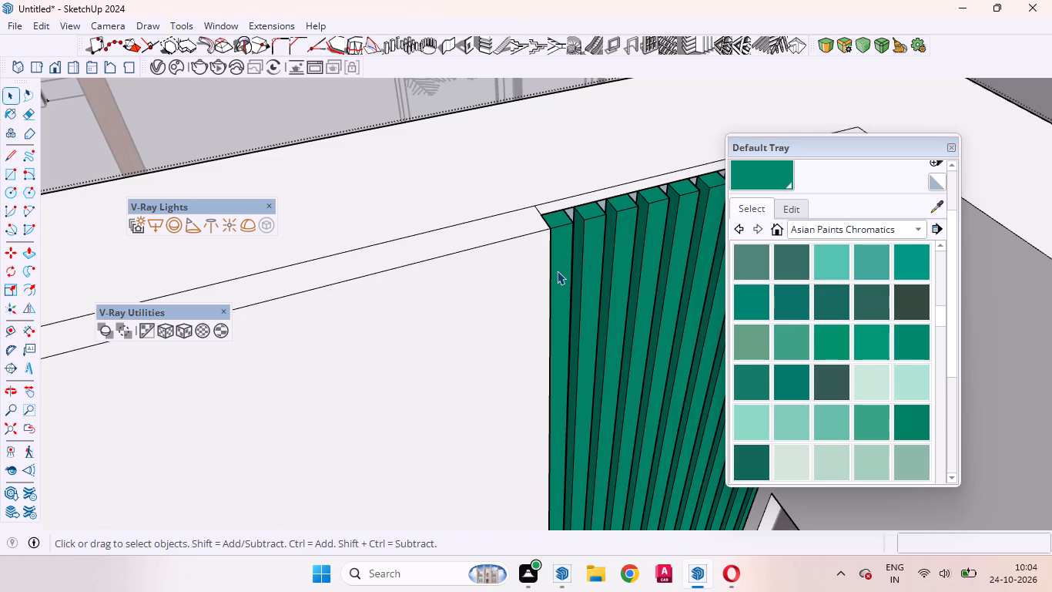
scroll(548, 282, "down", 20)
scroll(548, 282, "down", 6)
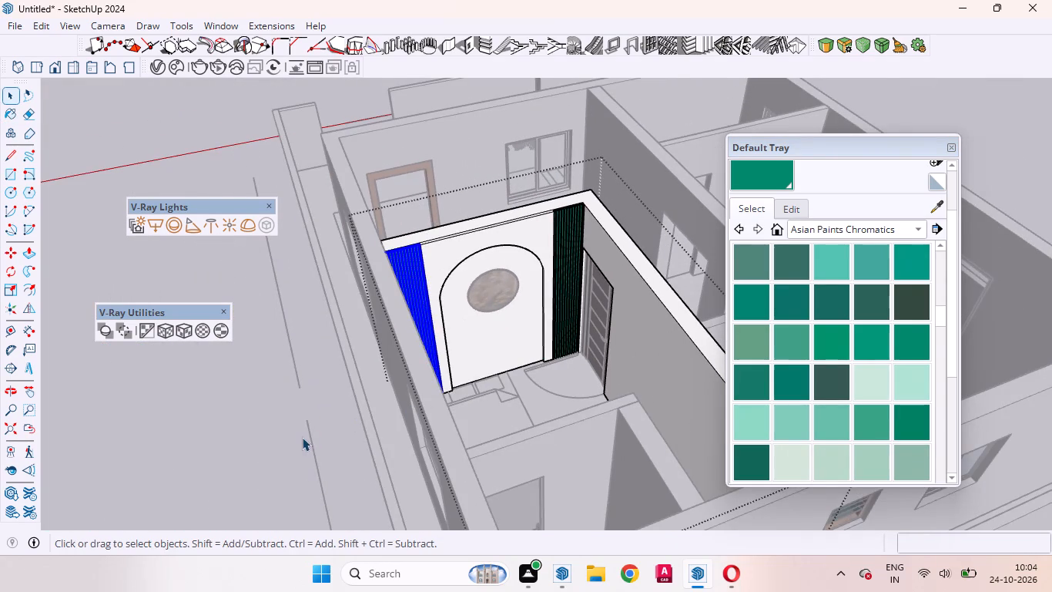
left_click(304, 437)
Select the front face of the rim around the peacock relief and create a textured material from the gold gradient image in Downloads.
scroll(529, 261, "up", 8)
middle_click_drag(467, 362, 425, 329)
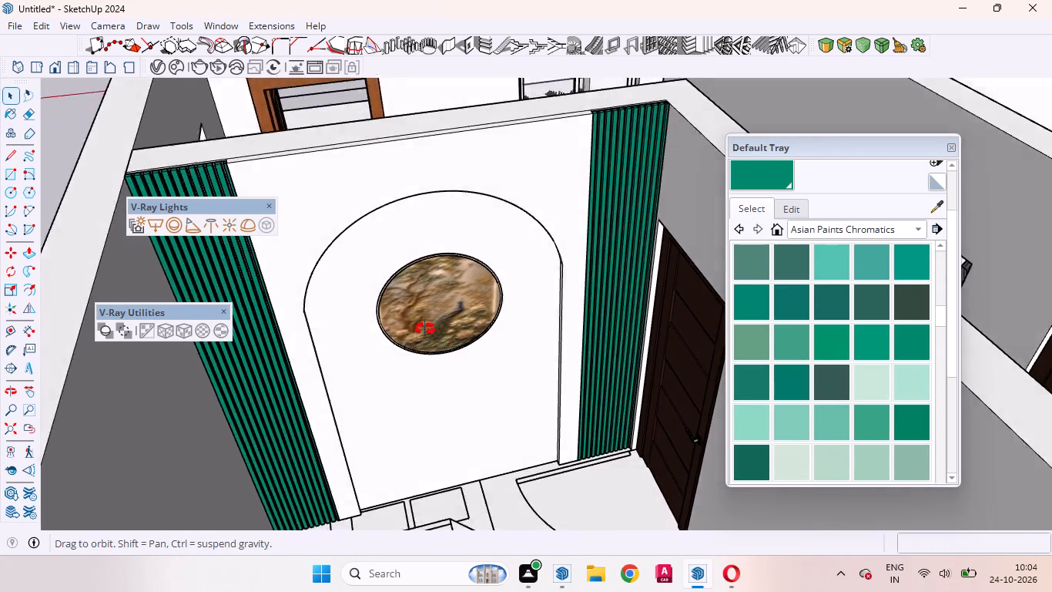
middle_click_drag(425, 329, 396, 277)
scroll(396, 277, "up", 4)
scroll(534, 235, "down", 3)
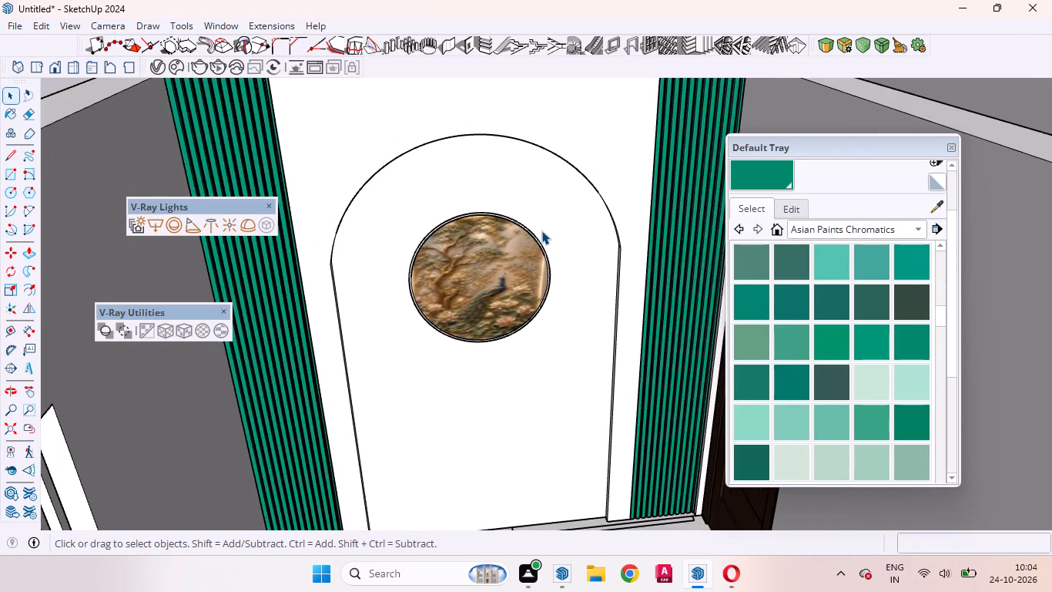
scroll(455, 277, "up", 8)
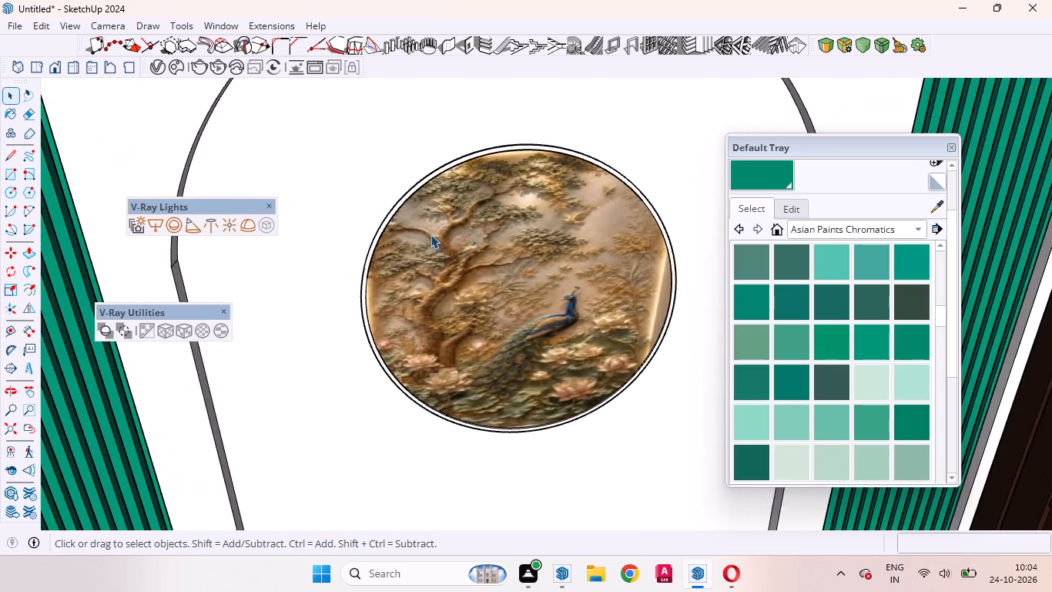
scroll(412, 217, "up", 9)
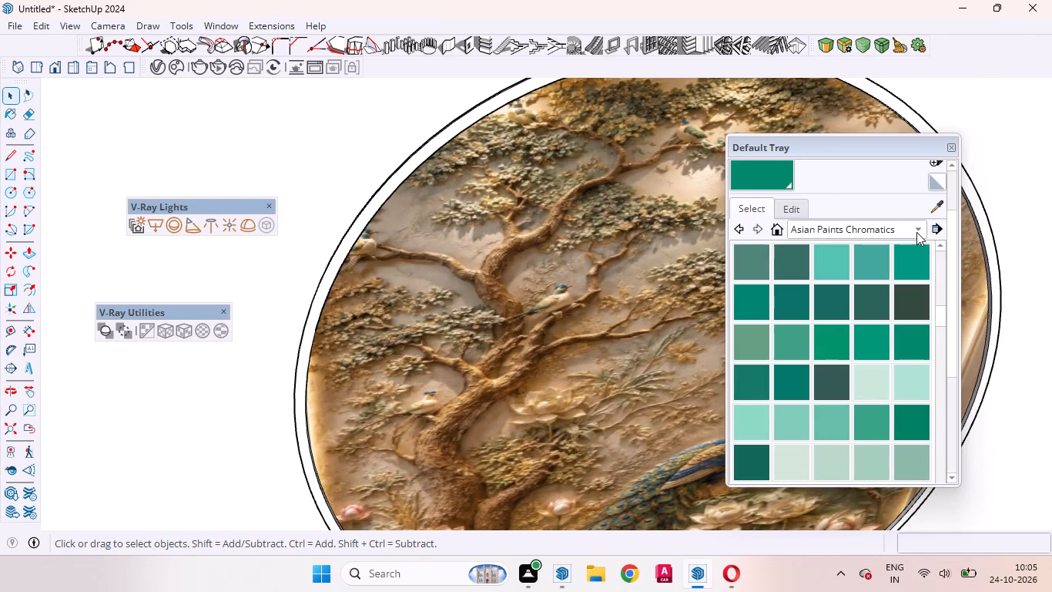
left_click(916, 232)
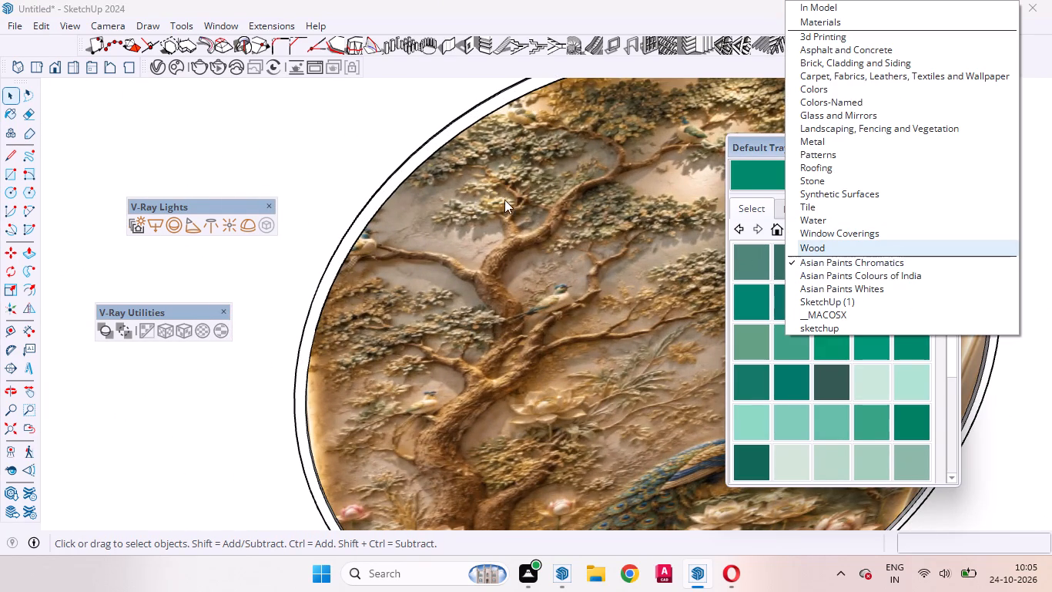
left_click(399, 178)
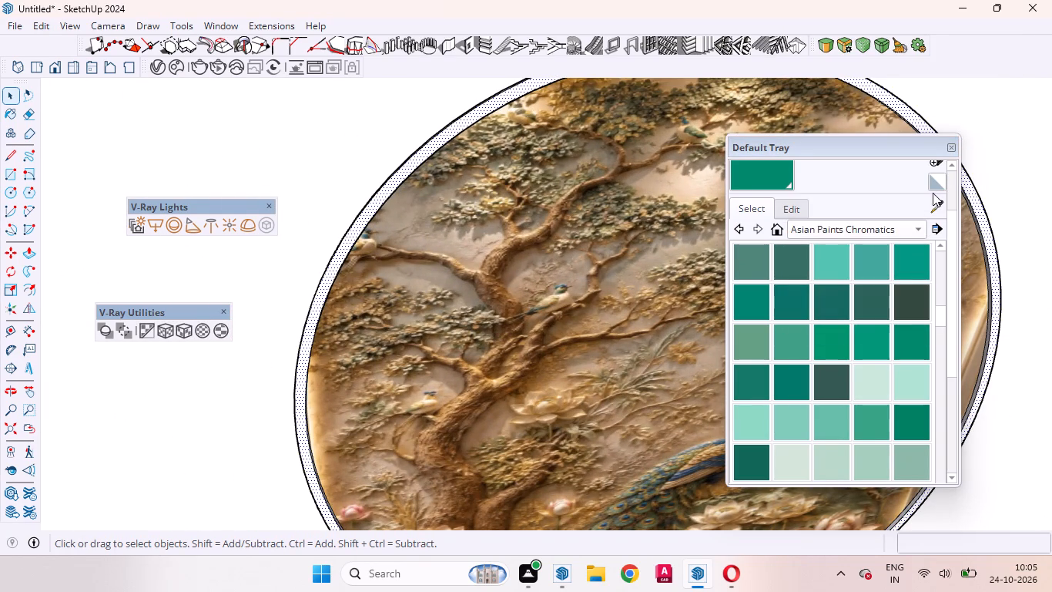
scroll(927, 205, "up", 4)
left_click(931, 238)
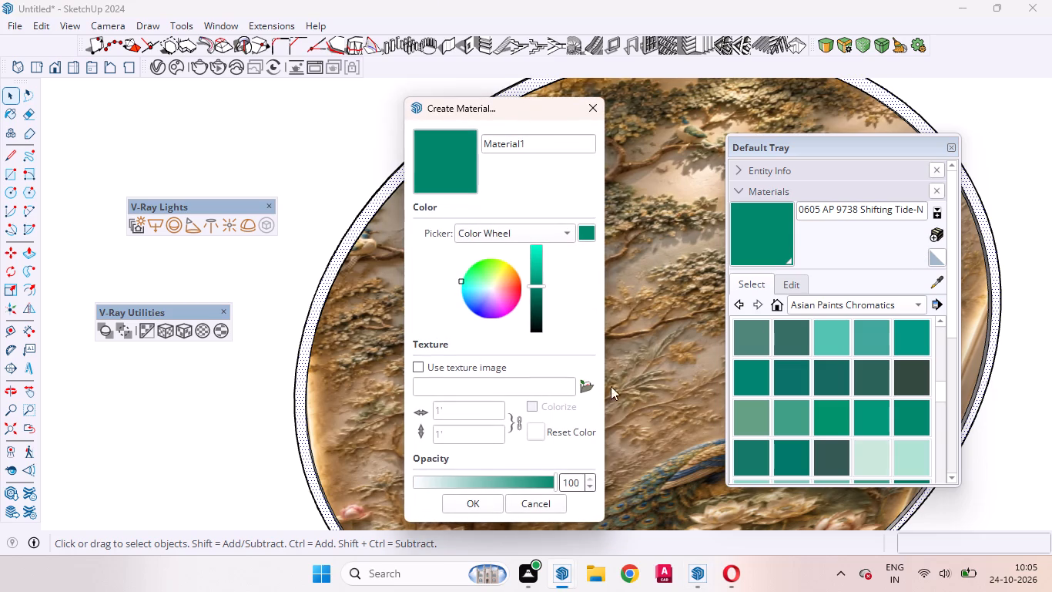
left_click(588, 392)
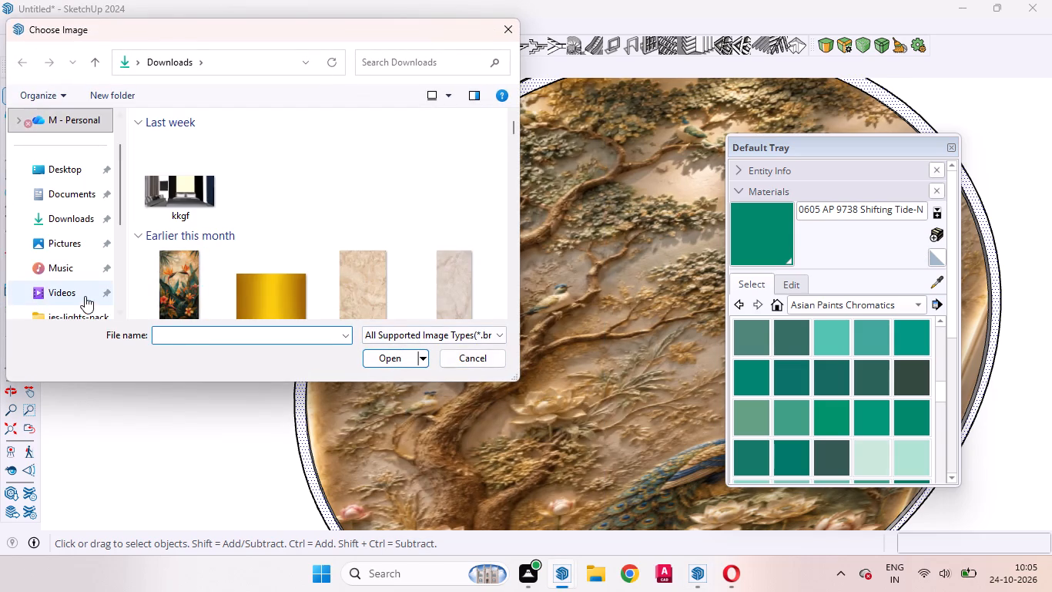
left_click(274, 303)
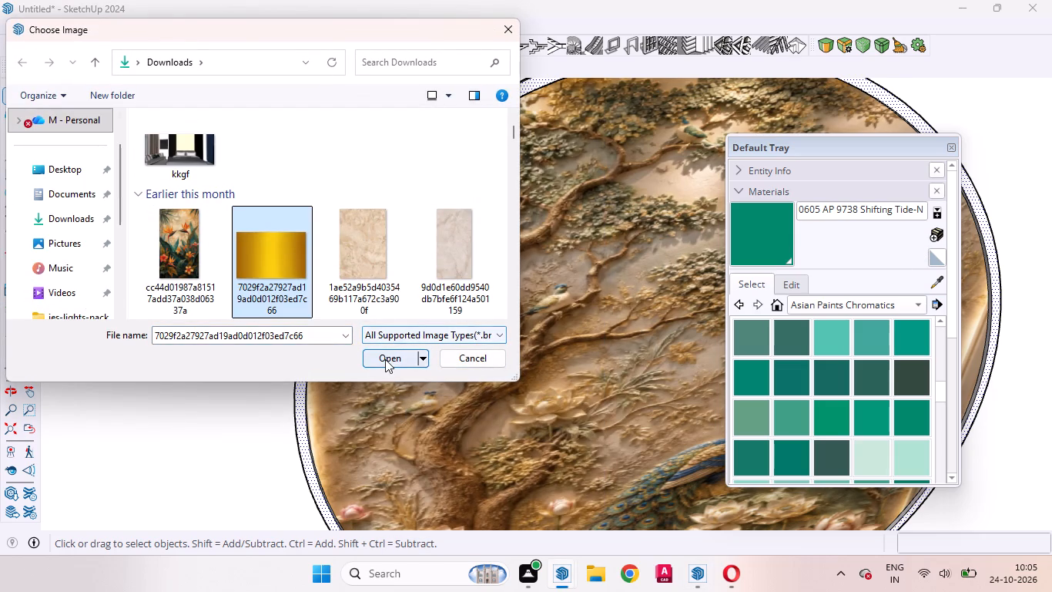
left_click(385, 359)
left_click(470, 506)
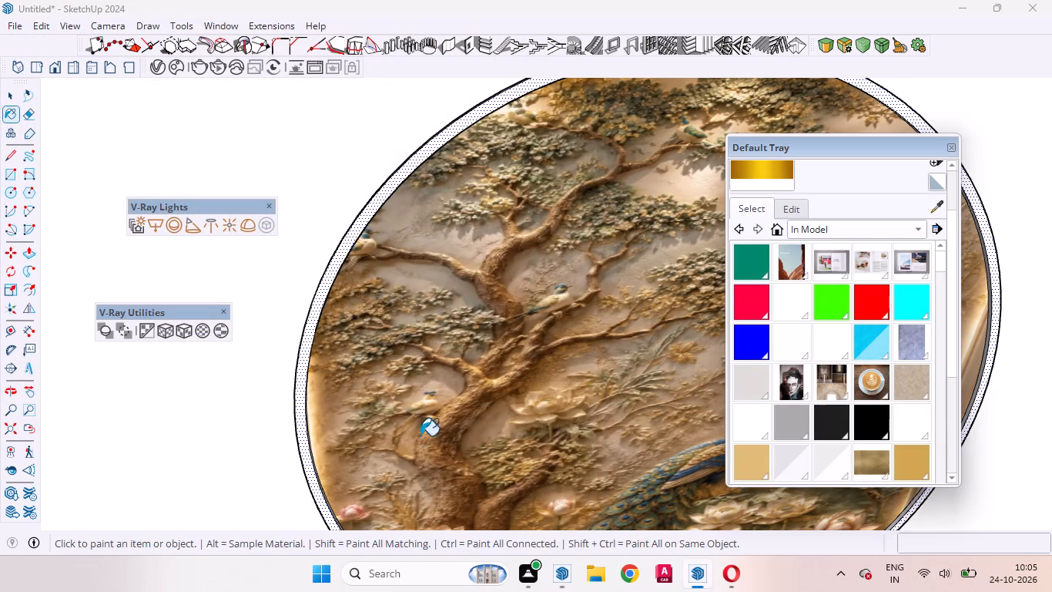
Paint the front face and the outer edge of the peacock relief's rim with the new gold material.
scroll(387, 204, "up", 9)
left_click(367, 202)
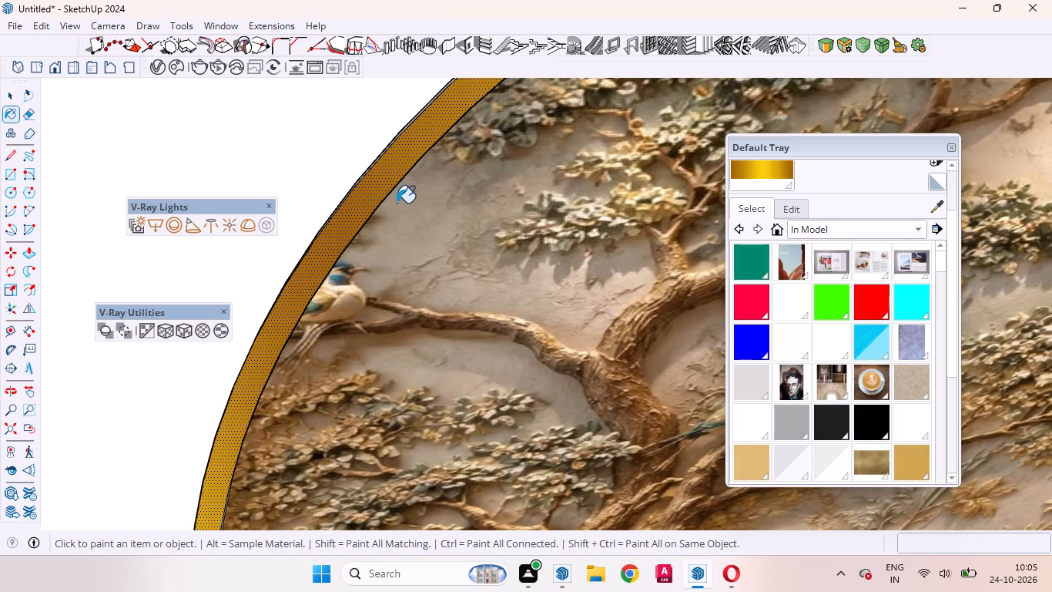
scroll(352, 217, "up", 20)
scroll(352, 217, "up", 1)
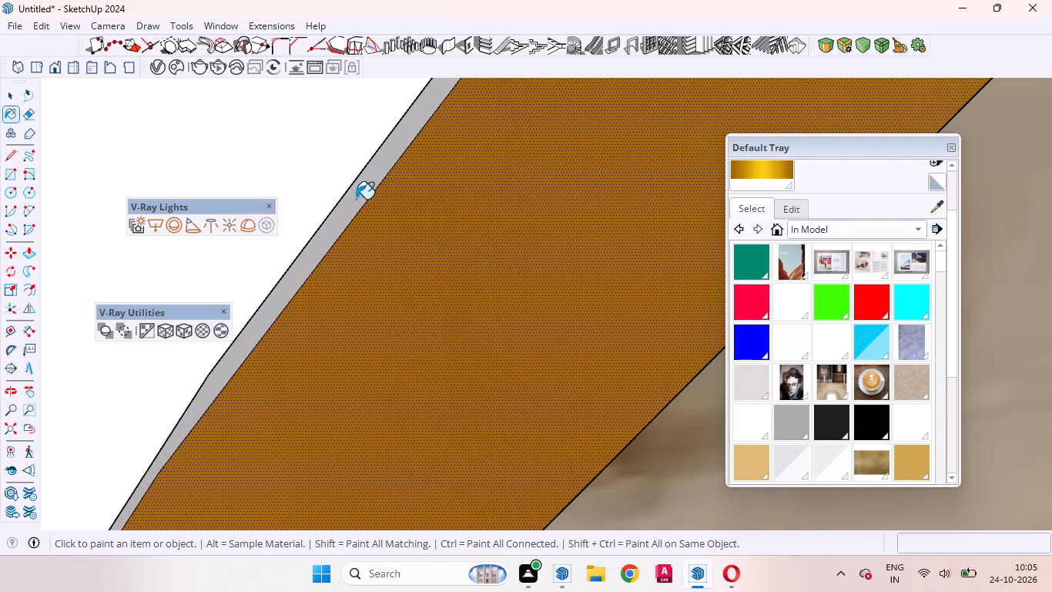
left_click(355, 199)
Paint the inner edge of the peacock relief's rim with the same gold material, leave the Paint Bucket and clear the selection.
scroll(394, 214, "down", 20)
scroll(394, 214, "down", 13)
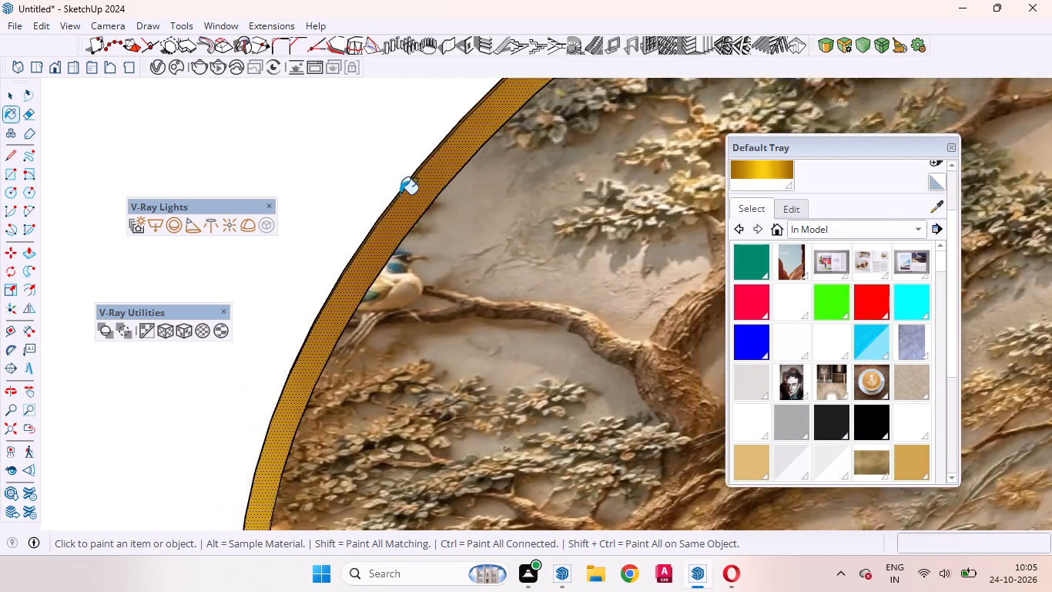
scroll(400, 194, "down", 2)
scroll(328, 411, "up", 5)
middle_click_drag(334, 434, 388, 271)
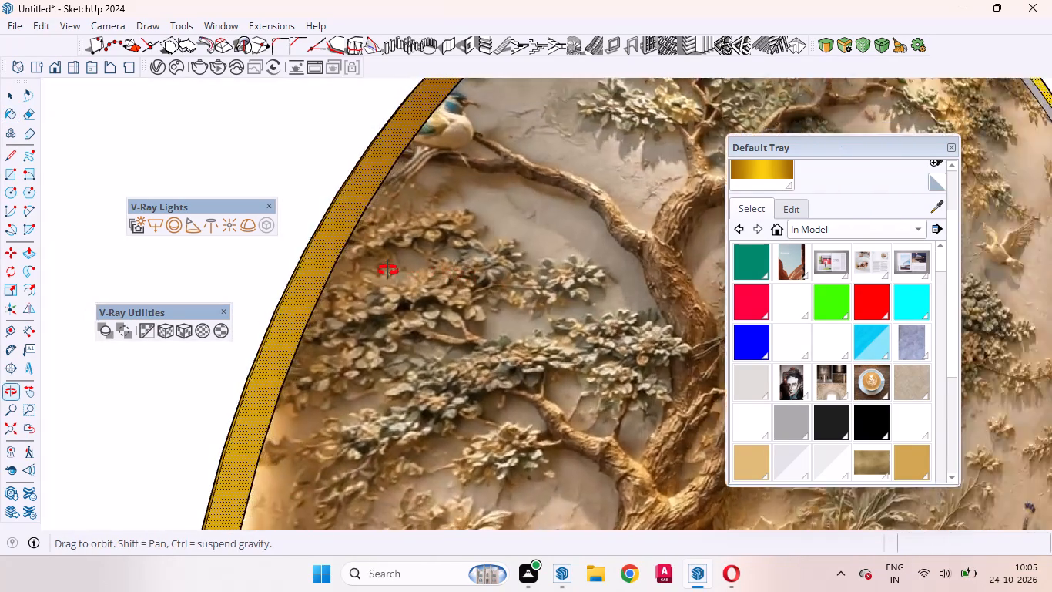
middle_click_drag(388, 271, 224, 281)
scroll(378, 278, "up", 10)
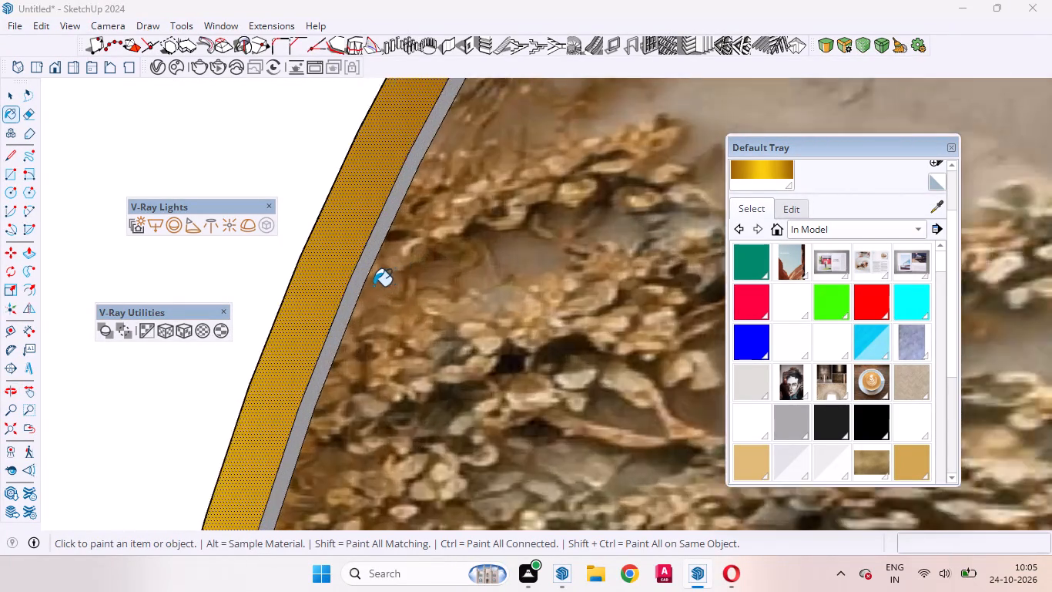
scroll(374, 286, "up", 5)
left_click(351, 282)
scroll(400, 268, "down", 14)
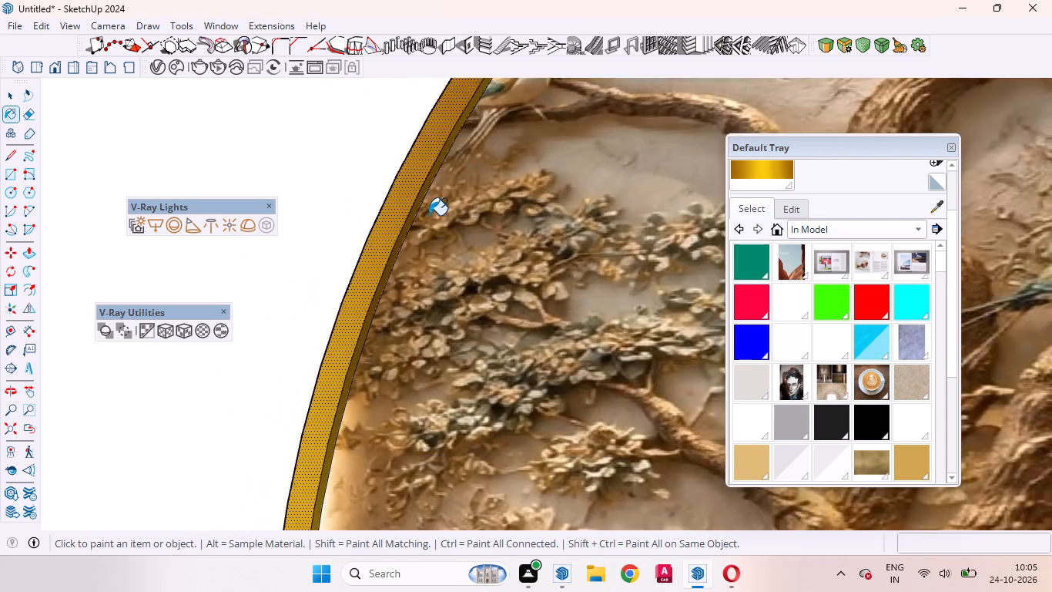
scroll(429, 215, "down", 12)
middle_click_drag(514, 263, 662, 441)
scroll(551, 335, "down", 3)
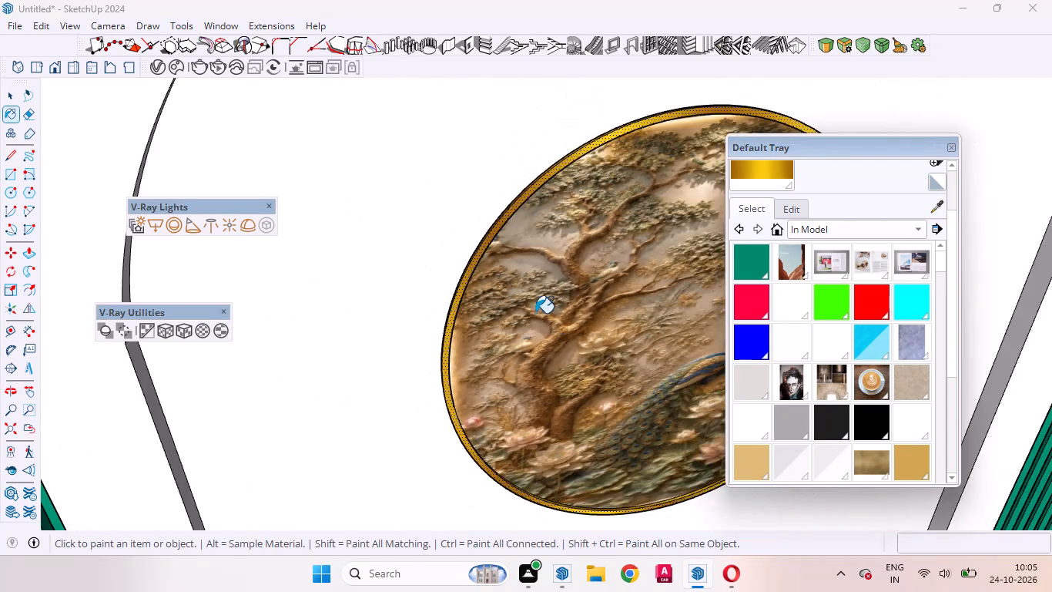
scroll(535, 313, "down", 5)
middle_click_drag(522, 296, 510, 395)
scroll(448, 364, "down", 8)
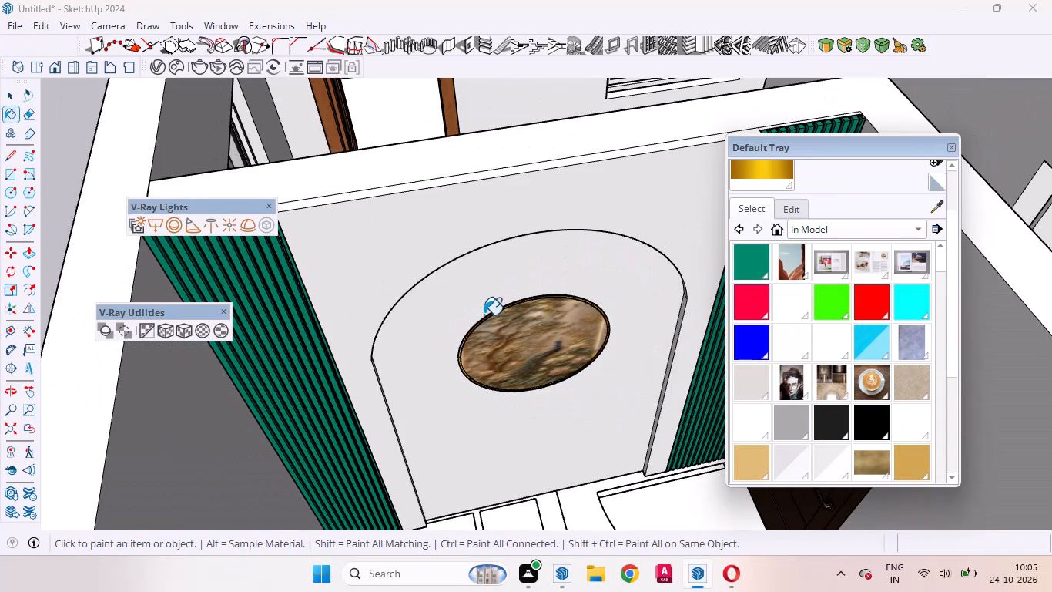
key("space")
scroll(554, 349, "down", 4)
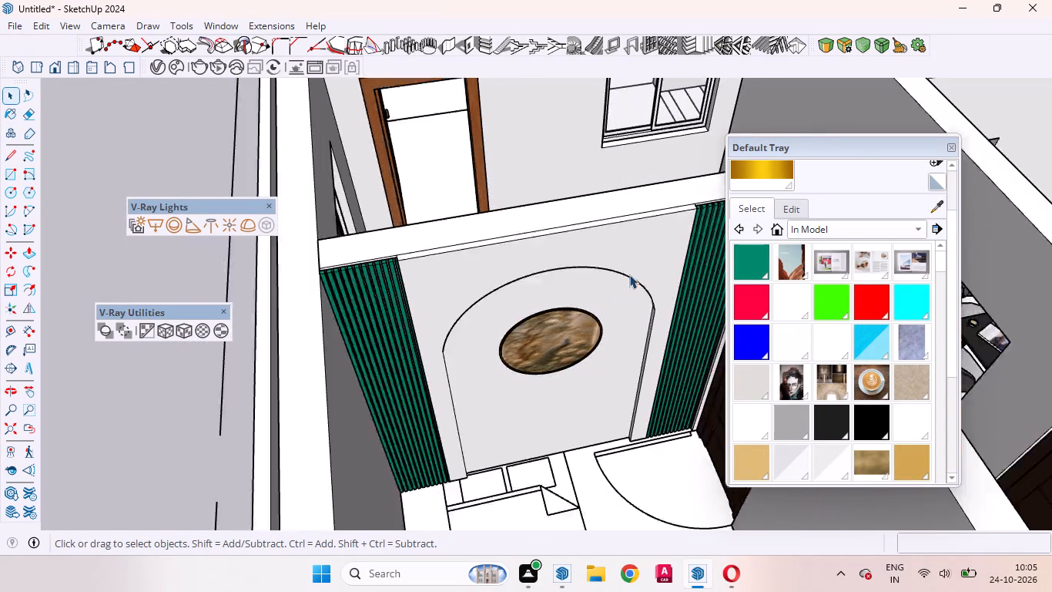
scroll(629, 274, "down", 5)
left_click(359, 409)
Examine the peacock relief and its gold rim on the arched bed wall up close and from several angles.
scroll(521, 367, "up", 6)
middle_click_drag(588, 370, 511, 255)
scroll(541, 182, "up", 9)
scroll(568, 333, "up", 1)
middle_click_drag(568, 333, 554, 297)
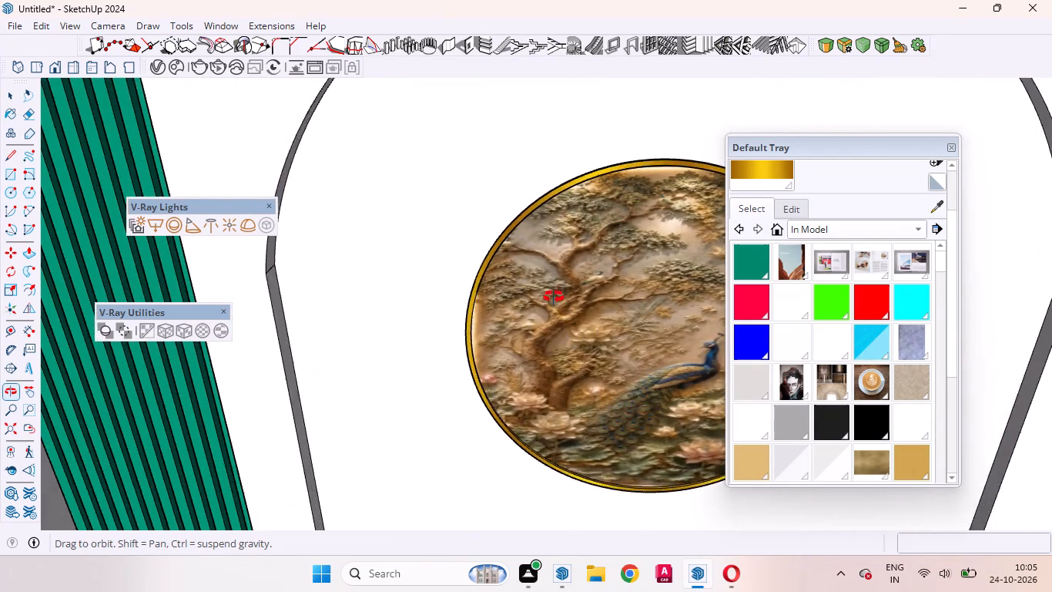
middle_click_drag(554, 297, 485, 286)
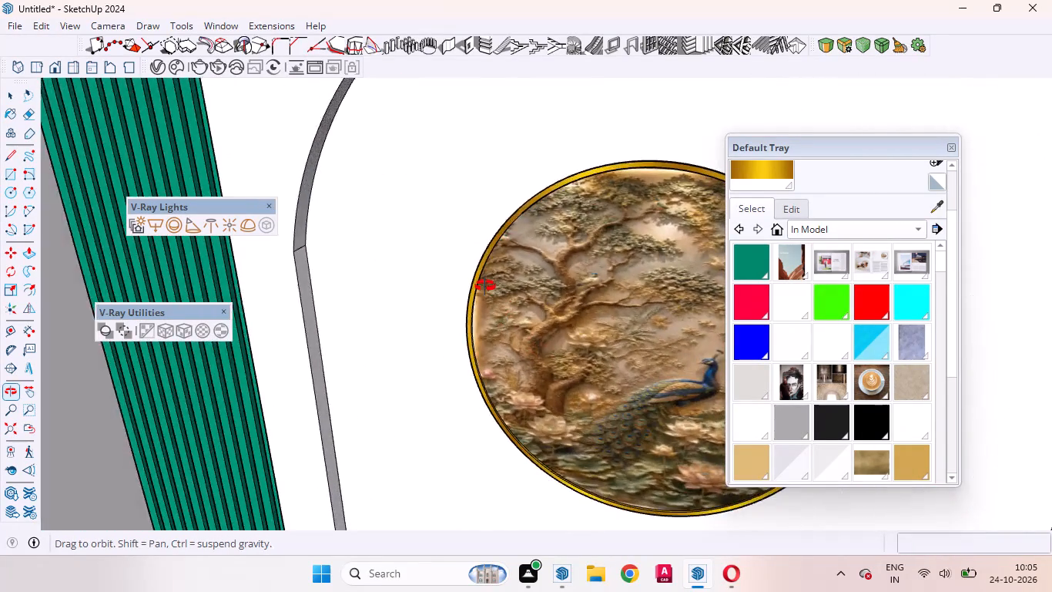
middle_click_drag(485, 286, 648, 402)
scroll(385, 204, "down", 8)
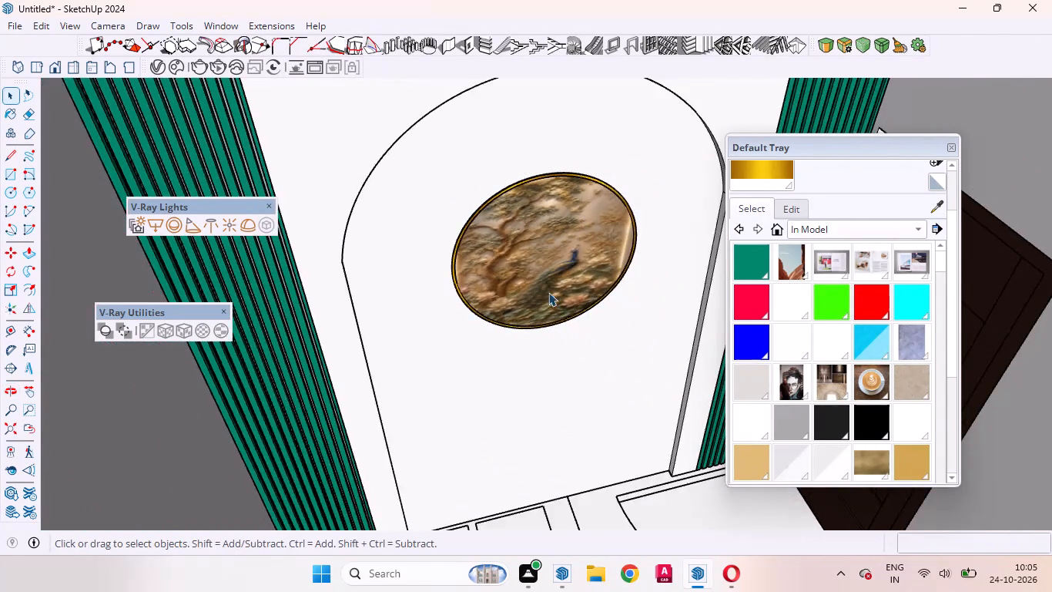
scroll(551, 316, "up", 4)
middle_click_drag(501, 331, 666, 404)
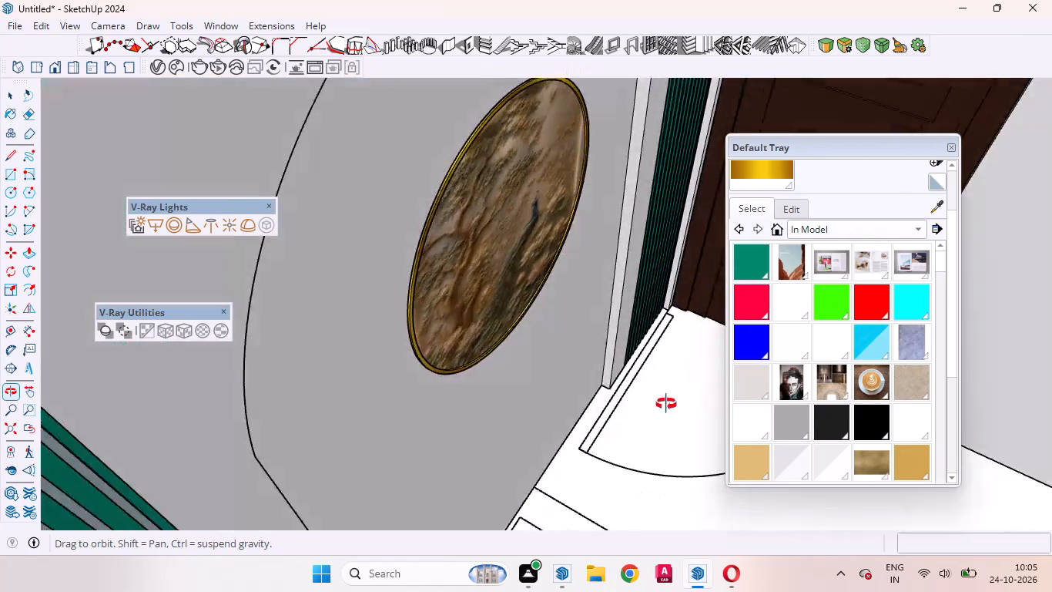
middle_click_drag(666, 404, 541, 399)
scroll(527, 131, "up", 20)
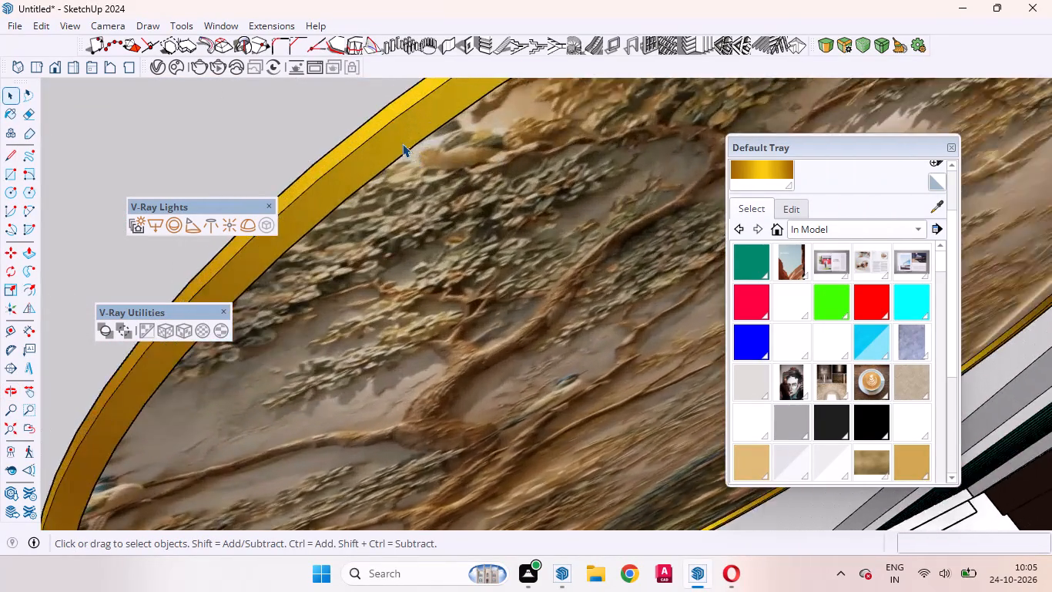
scroll(402, 143, "up", 7)
middle_click_drag(424, 198, 229, 50)
scroll(368, 193, "up", 4)
middle_click_drag(457, 272, 441, 262)
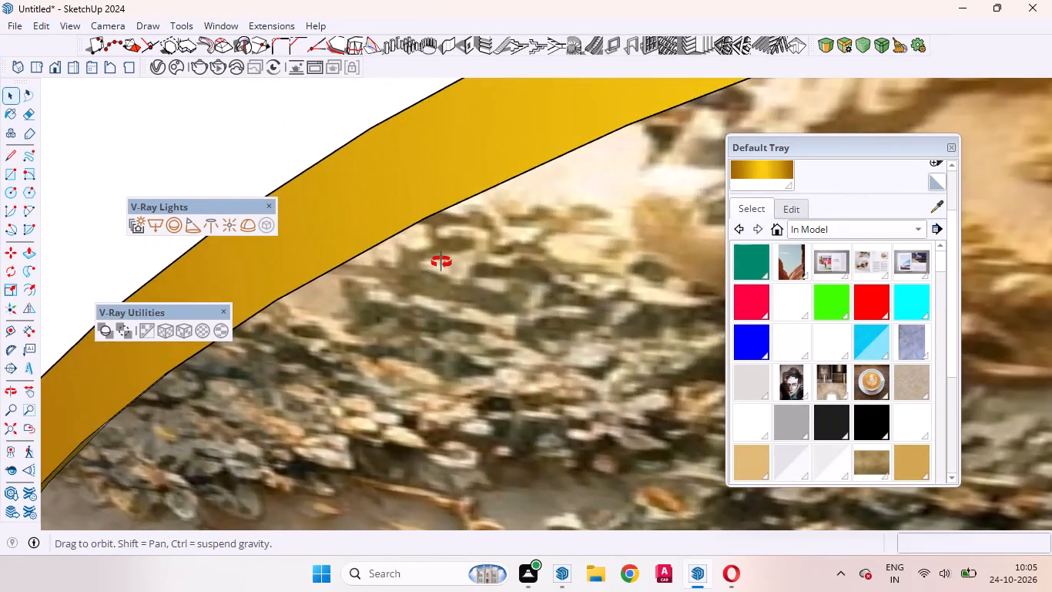
middle_click_drag(441, 262, 519, 323)
scroll(419, 248, "up", 1)
scroll(478, 247, "down", 3)
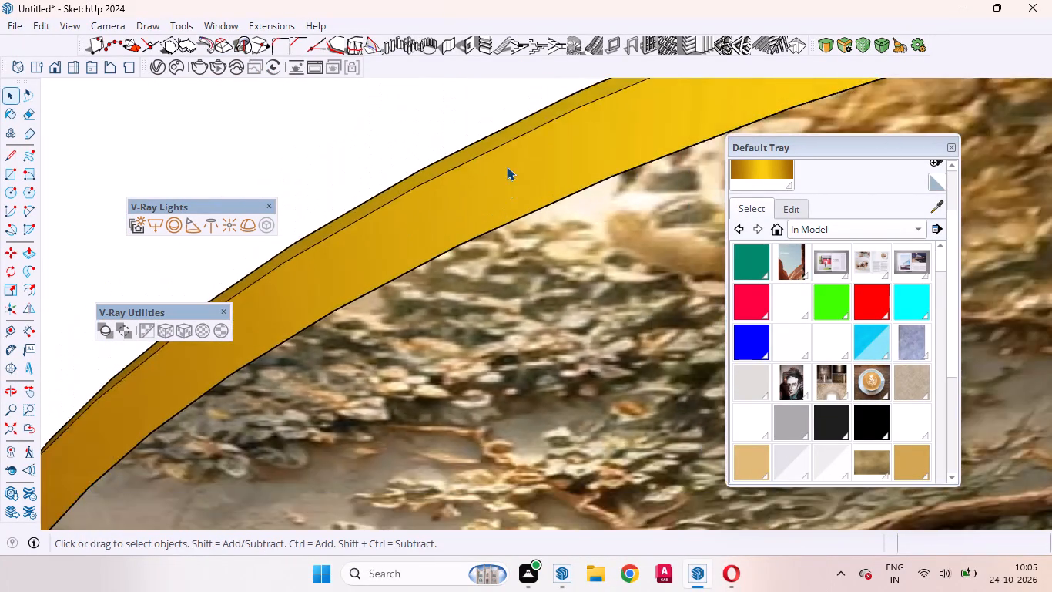
scroll(507, 166, "down", 18)
scroll(504, 369, "up", 20)
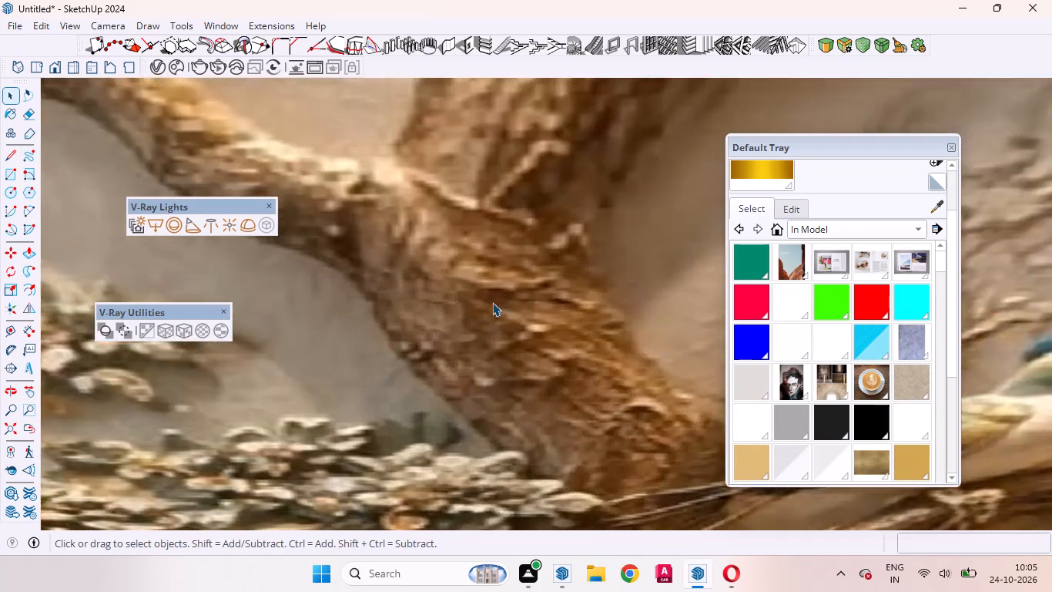
scroll(492, 302, "up", 3)
middle_click_drag(481, 346, 592, 363)
scroll(591, 363, "up", 1)
scroll(400, 341, "down", 20)
scroll(400, 341, "down", 1)
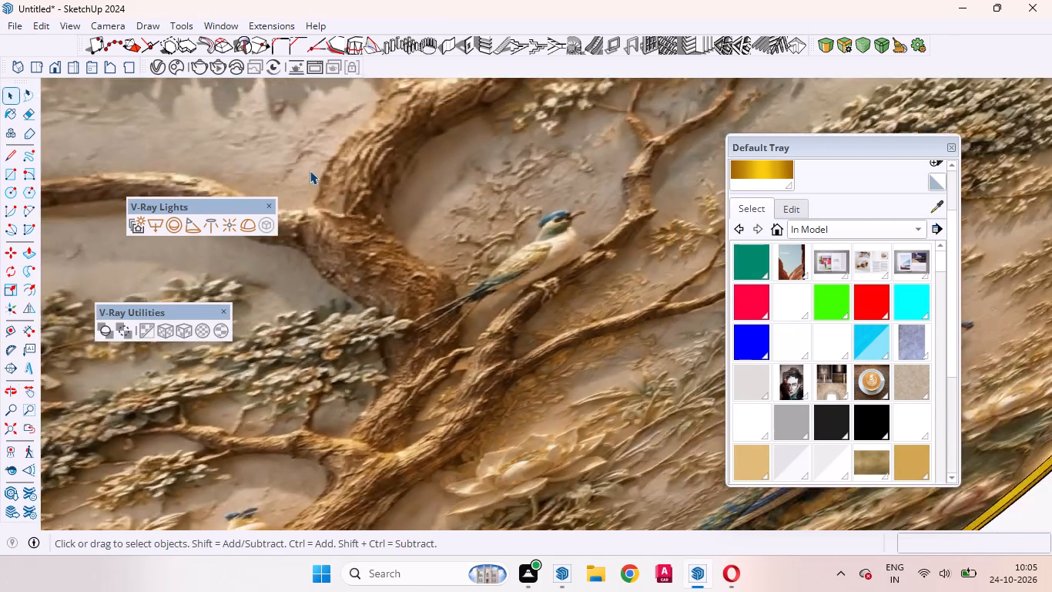
scroll(310, 170, "down", 9)
middle_click_drag(560, 216, 502, 234)
scroll(471, 219, "down", 9)
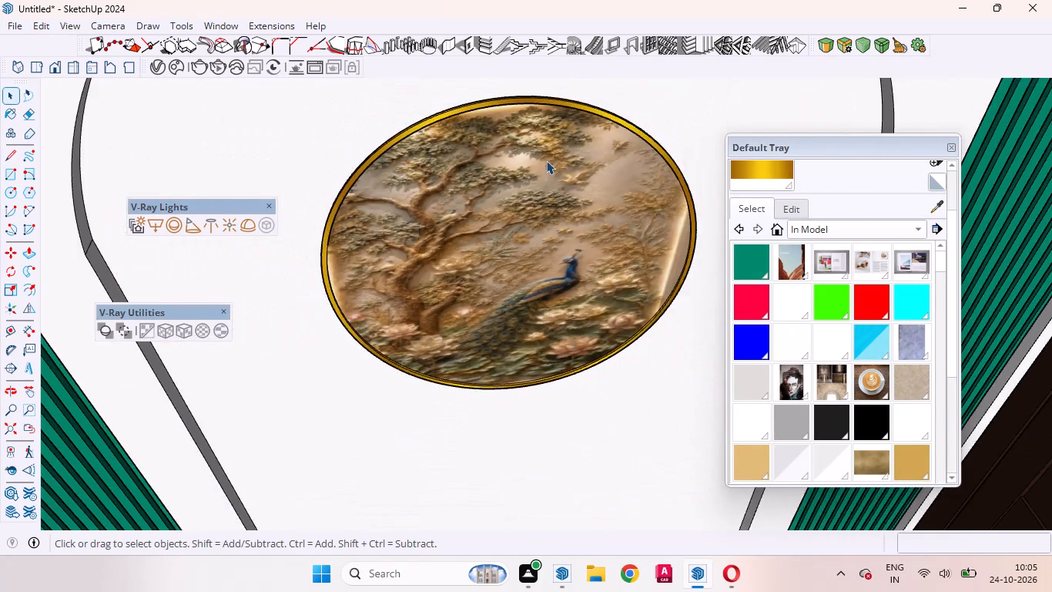
middle_click_drag(546, 228, 538, 306)
scroll(524, 288, "up", 1)
scroll(387, 185, "down", 4)
scroll(555, 116, "up", 5)
middle_click_drag(613, 258, 378, 156)
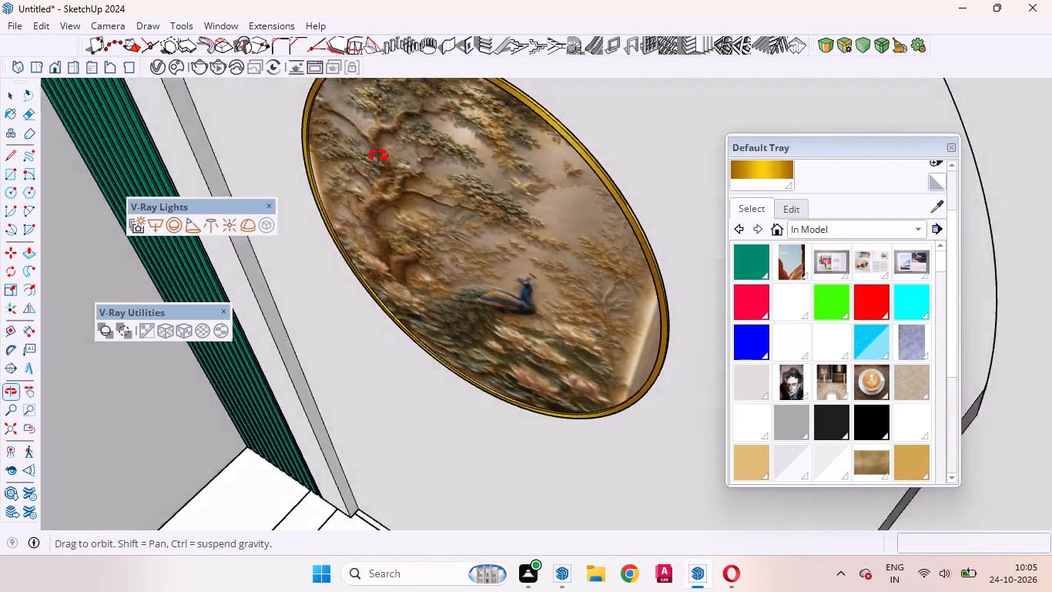
middle_click_drag(378, 156, 464, 14)
middle_click_drag(524, 591, 521, 483)
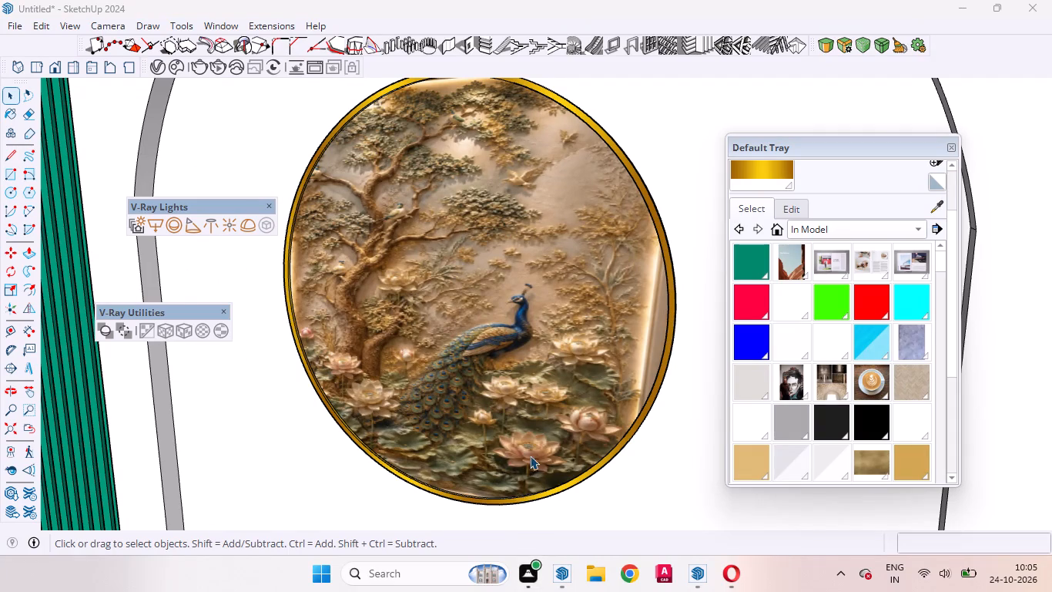
middle_click_drag(518, 477, 668, 310)
middle_click_drag(328, 432, 414, 286)
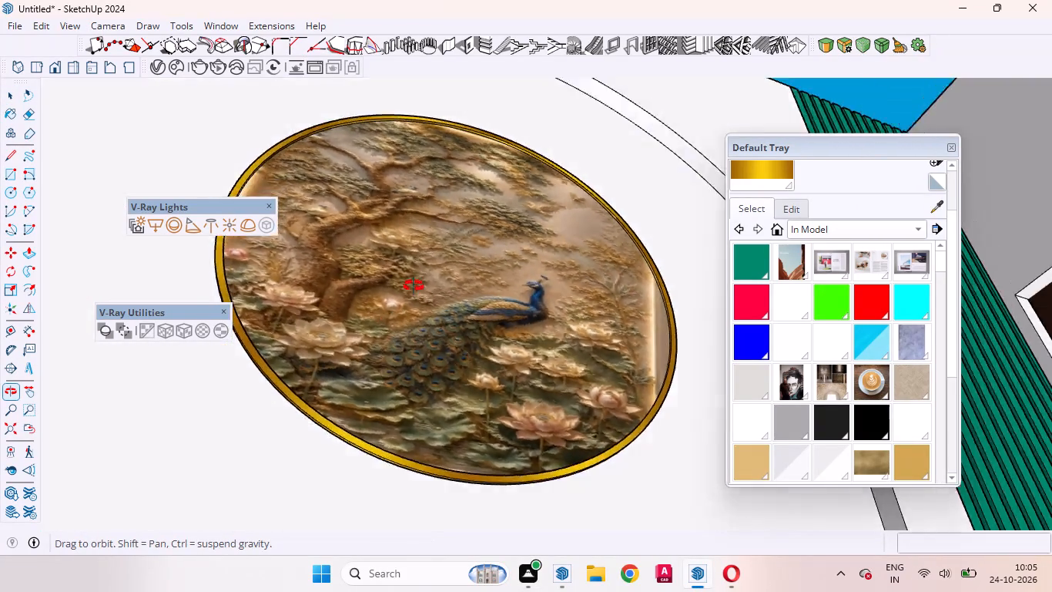
middle_click_drag(414, 286, 680, 364)
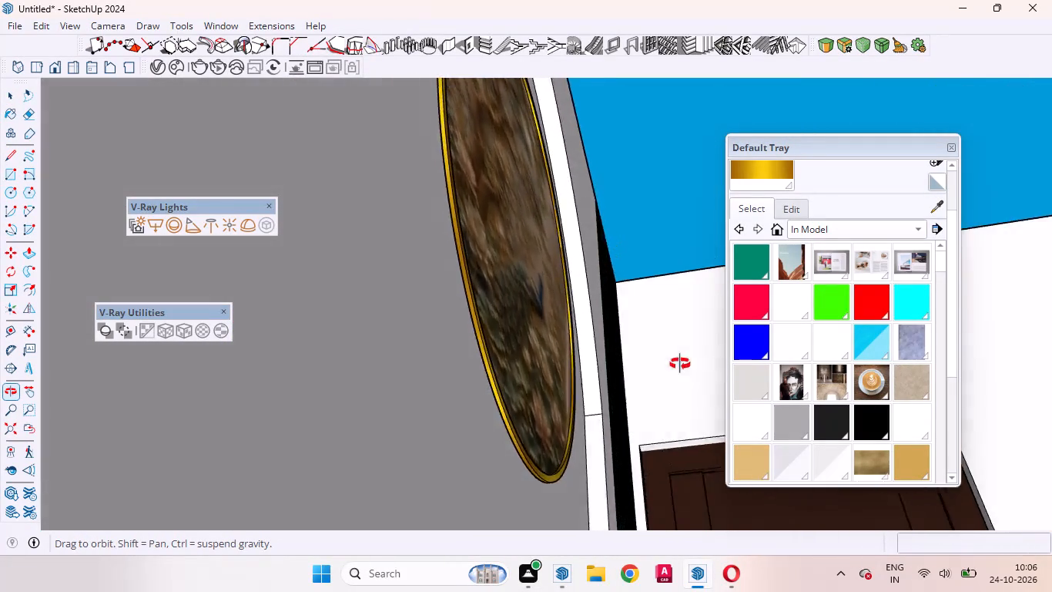
middle_click_drag(680, 364, 488, 482)
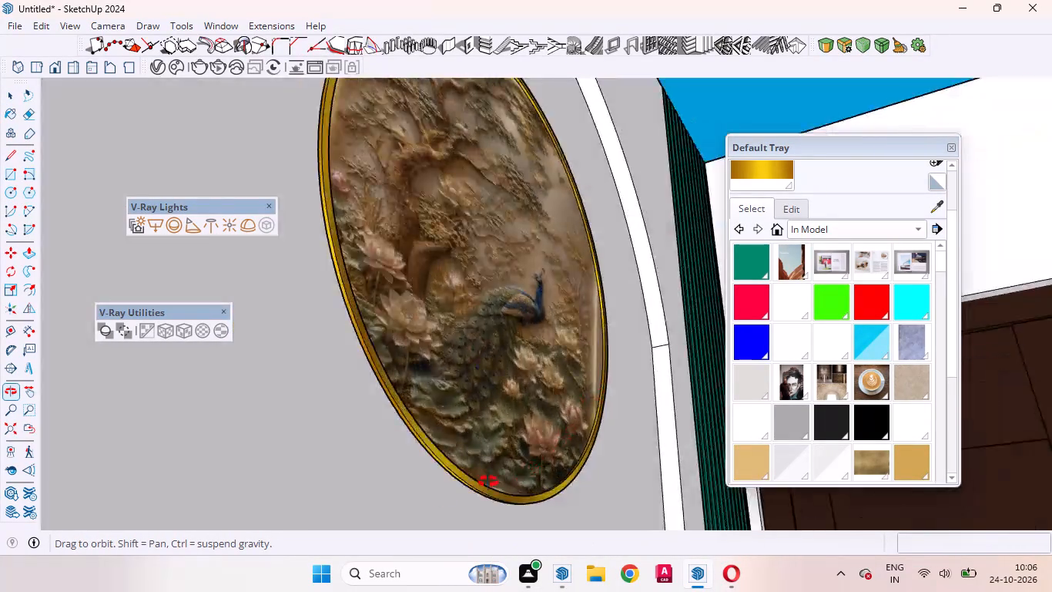
middle_click_drag(488, 482, 323, 504)
scroll(313, 345, "down", 3)
middle_click_drag(539, 256, 521, 411)
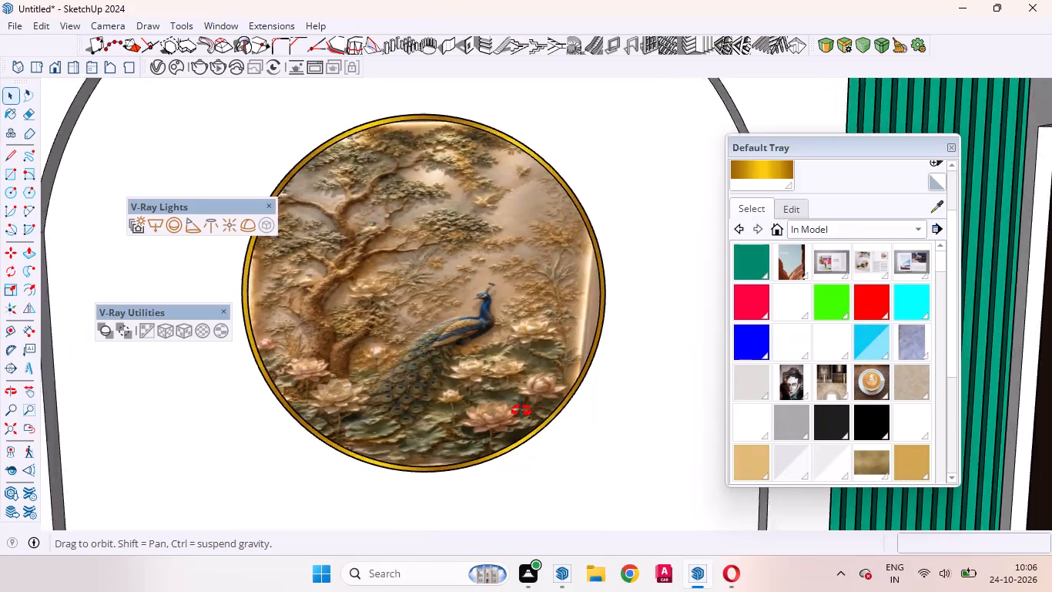
Examine the arched bed wall from several angles and check the straight and curved side faces of its arch.
middle_click_drag(521, 411, 516, 447)
scroll(509, 436, "up", 1)
scroll(498, 291, "down", 12)
scroll(499, 153, "up", 2)
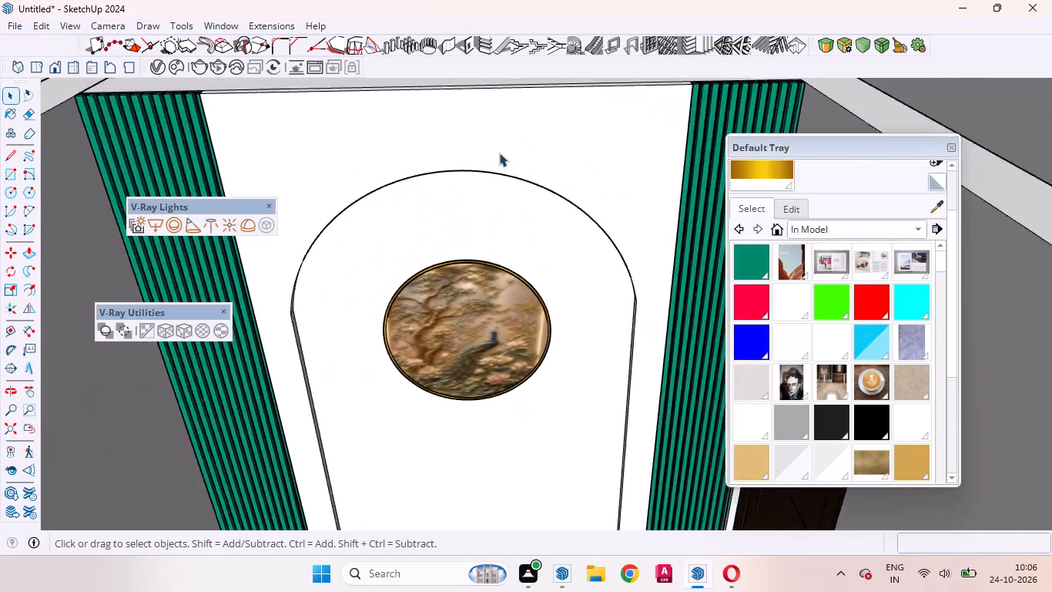
scroll(499, 153, "up", 7)
scroll(493, 197, "down", 3)
middle_click_drag(494, 257, 348, 255)
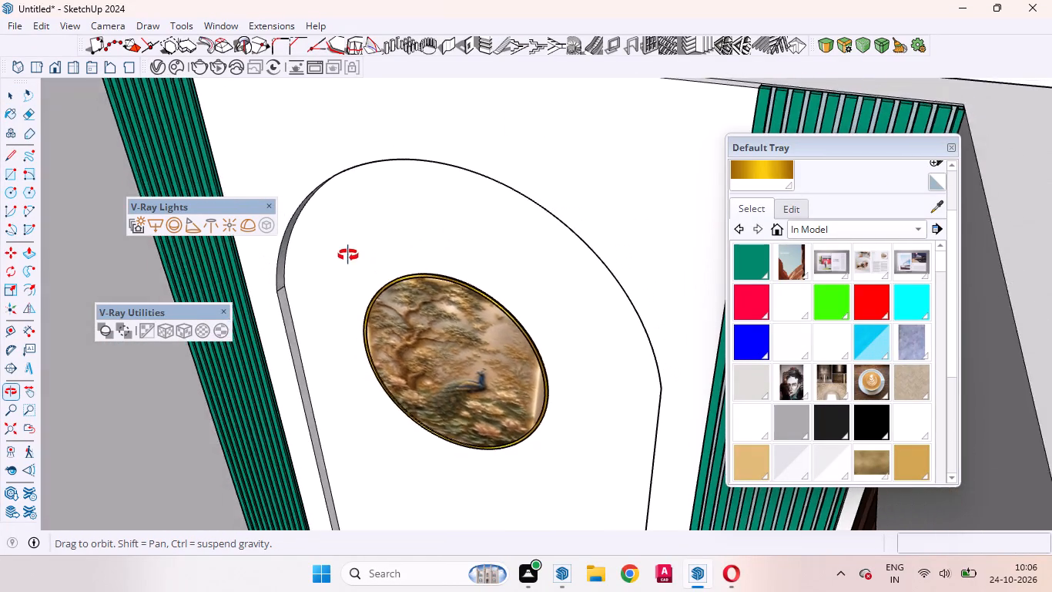
middle_click_drag(348, 255, 327, 221)
scroll(319, 306, "up", 9)
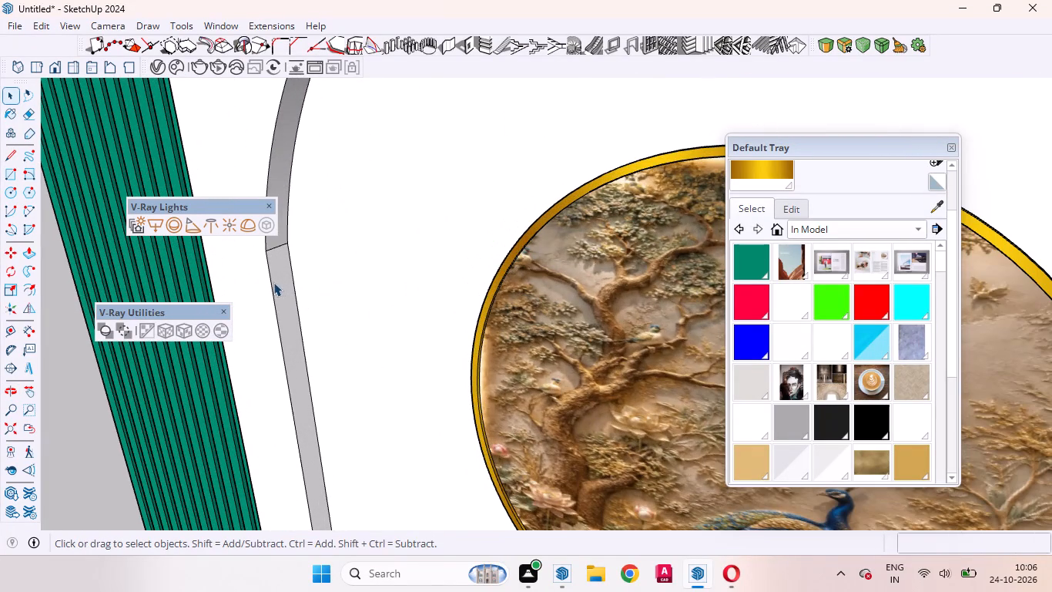
left_click(280, 283)
double_click(285, 276)
left_click(290, 317)
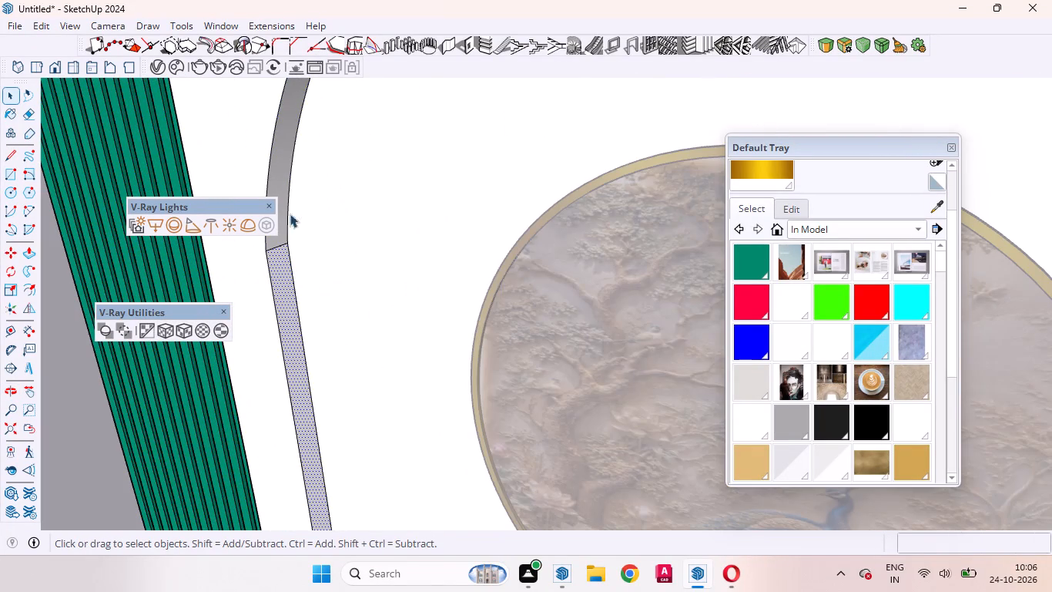
left_click(281, 153)
scroll(369, 295, "down", 6)
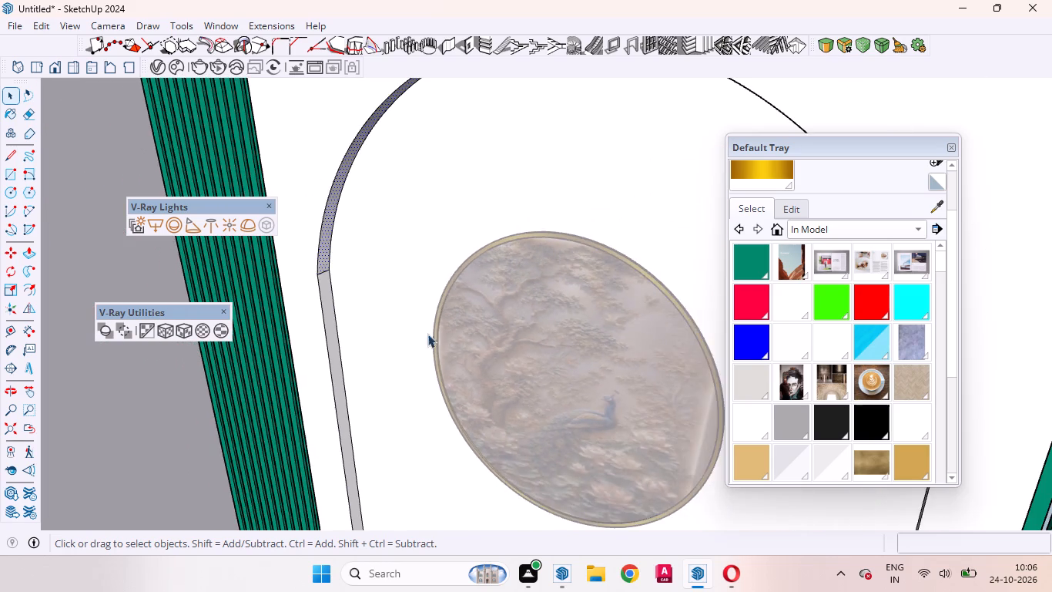
middle_click_drag(552, 401, 636, 442)
scroll(636, 442, "up", 1)
scroll(496, 375, "down", 13)
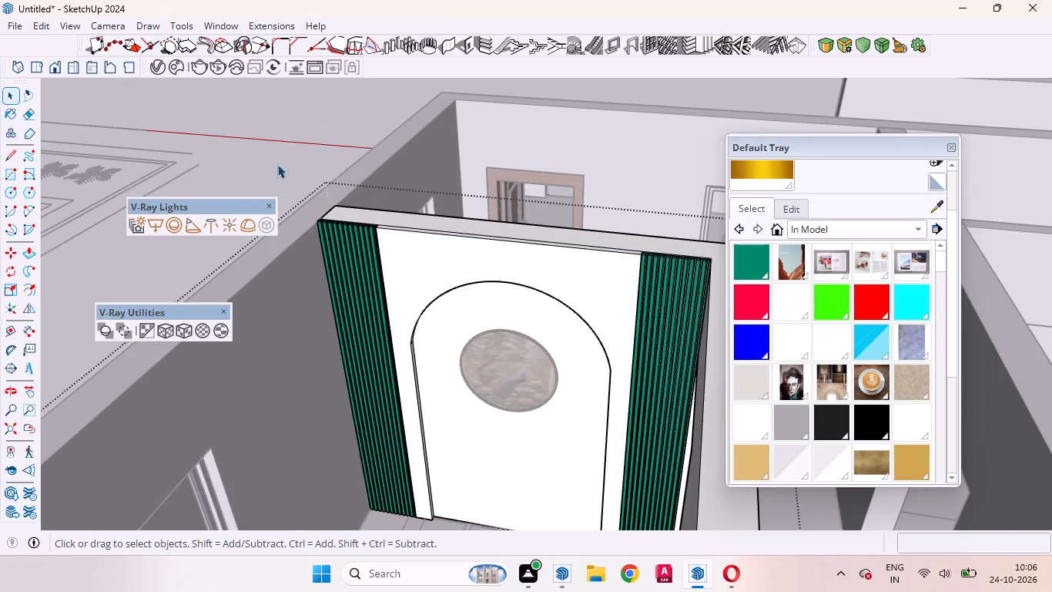
left_click(277, 162)
Examine the top of the green slatted panel, the wall strips above it and the full bed wall down to the floor.
scroll(373, 215, "up", 8)
middle_click_drag(427, 259, 578, 301)
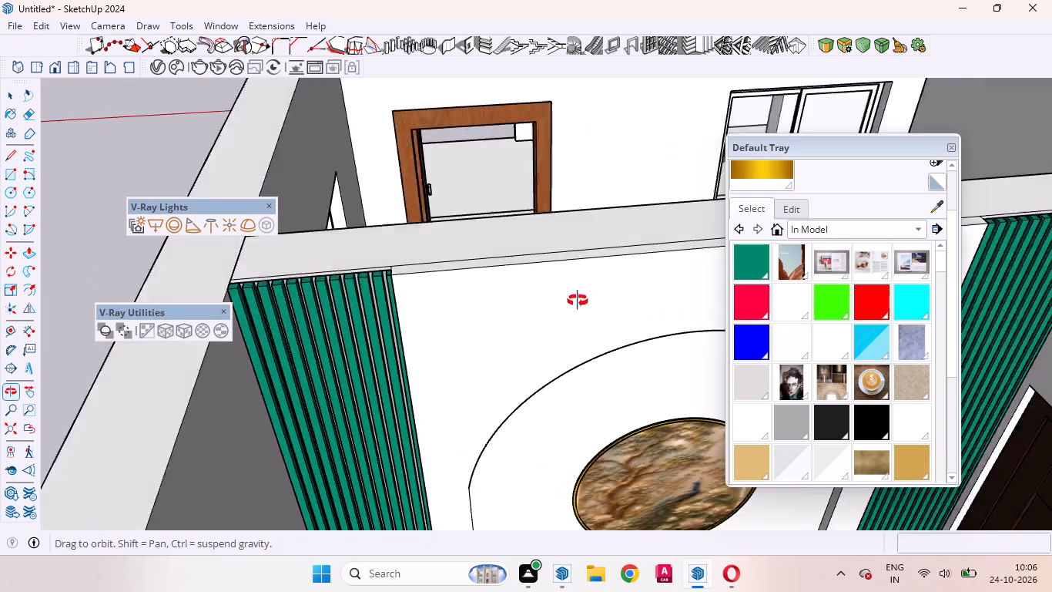
middle_click_drag(578, 301, 582, 302)
scroll(375, 287, "up", 20)
scroll(375, 287, "up", 4)
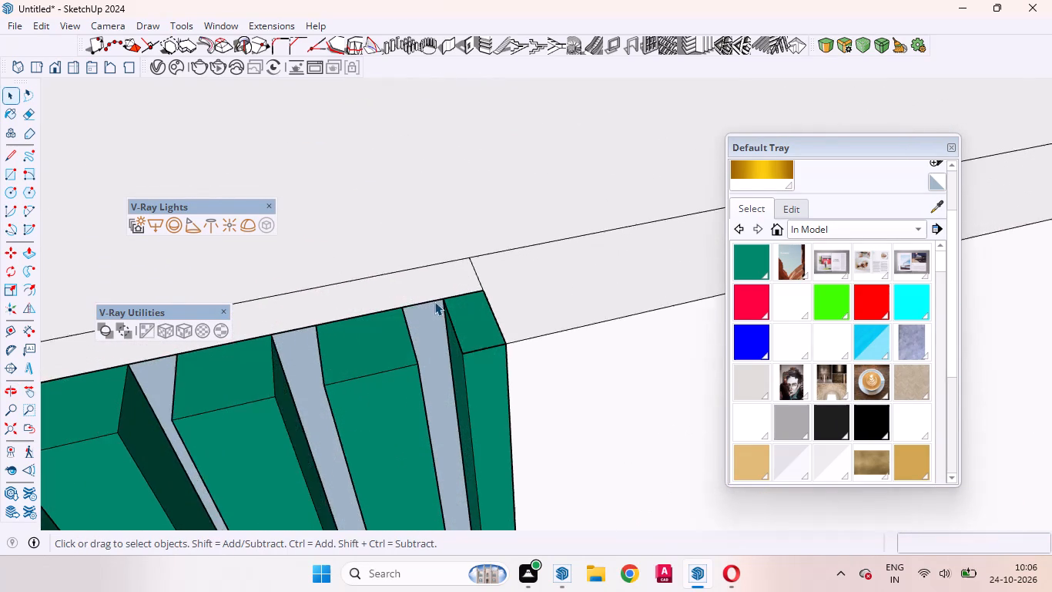
scroll(434, 301, "up", 3)
left_click(427, 362)
scroll(436, 250, "down", 17)
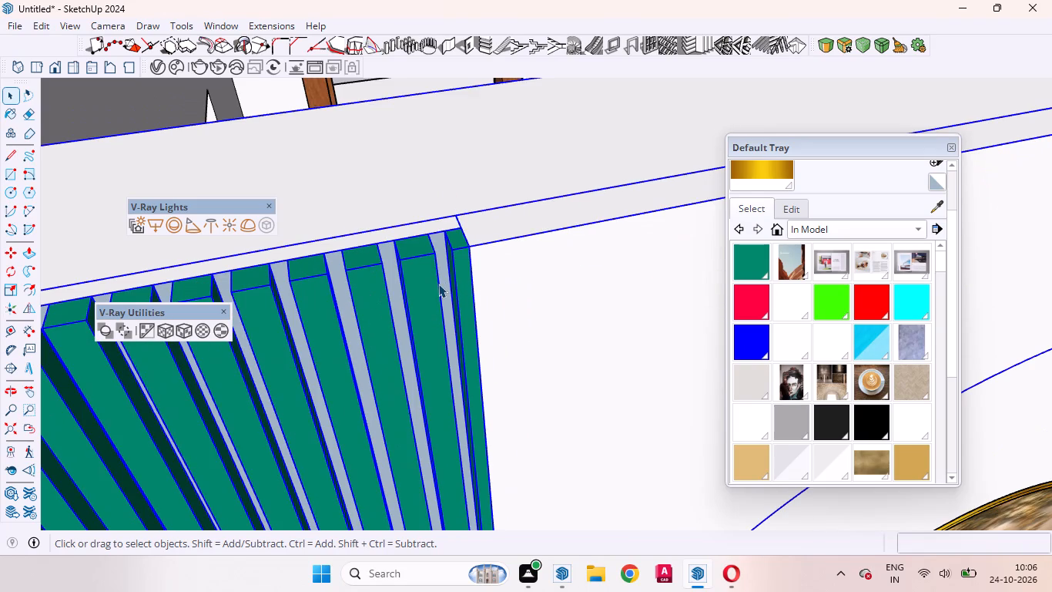
left_click(441, 282)
double_click(435, 286)
left_click(428, 328)
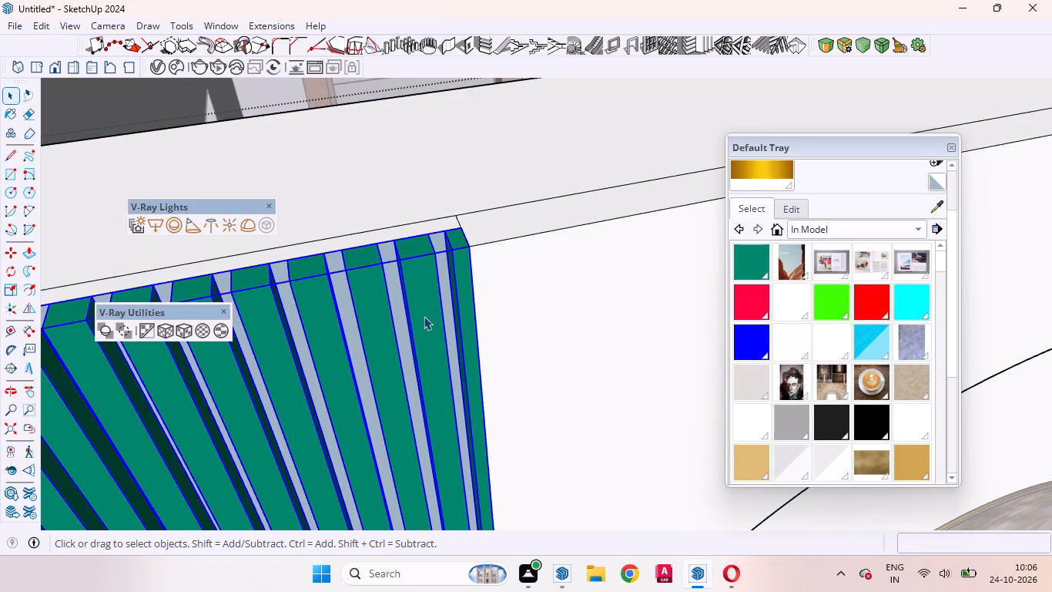
left_click(535, 286)
left_click(507, 224)
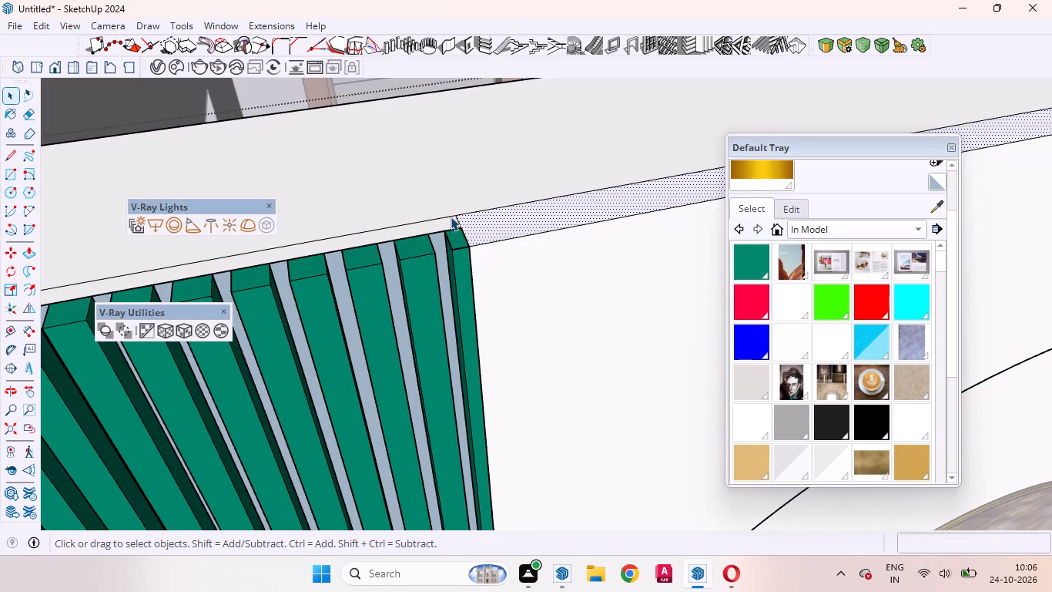
left_click(451, 217)
left_click(446, 198)
left_click(440, 221)
left_click(447, 187)
scroll(380, 240, "down", 3)
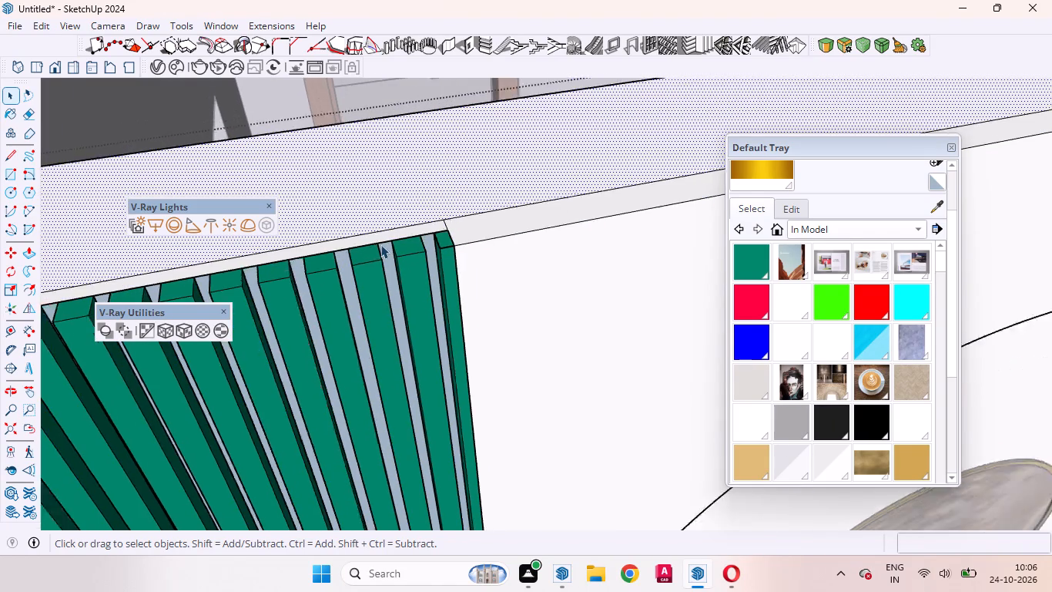
scroll(380, 244, "down", 18)
left_click(177, 402)
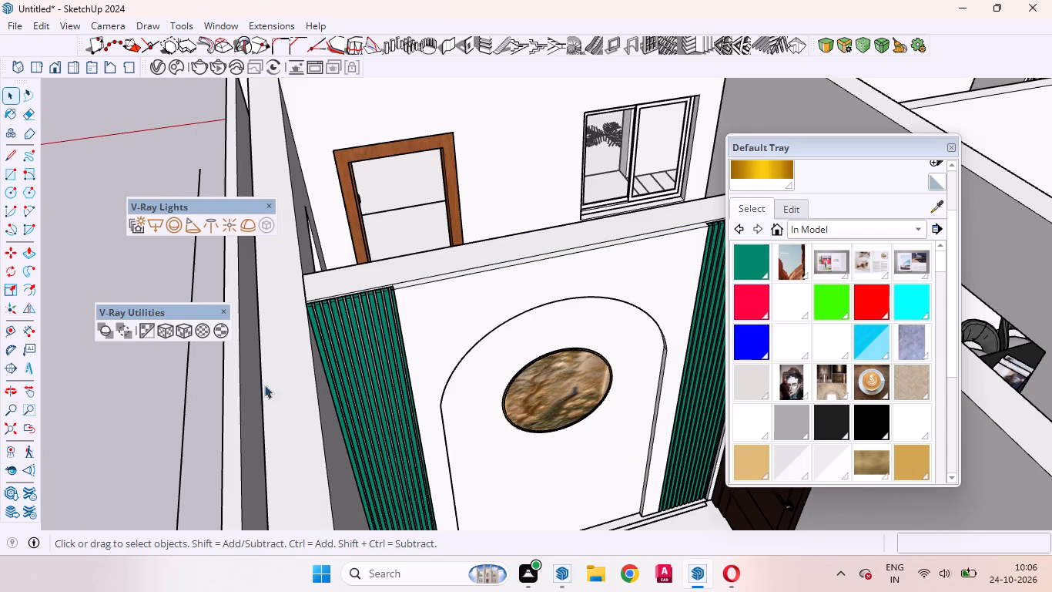
scroll(511, 348, "up", 4)
middle_click_drag(527, 368, 434, 277)
scroll(503, 213, "down", 5)
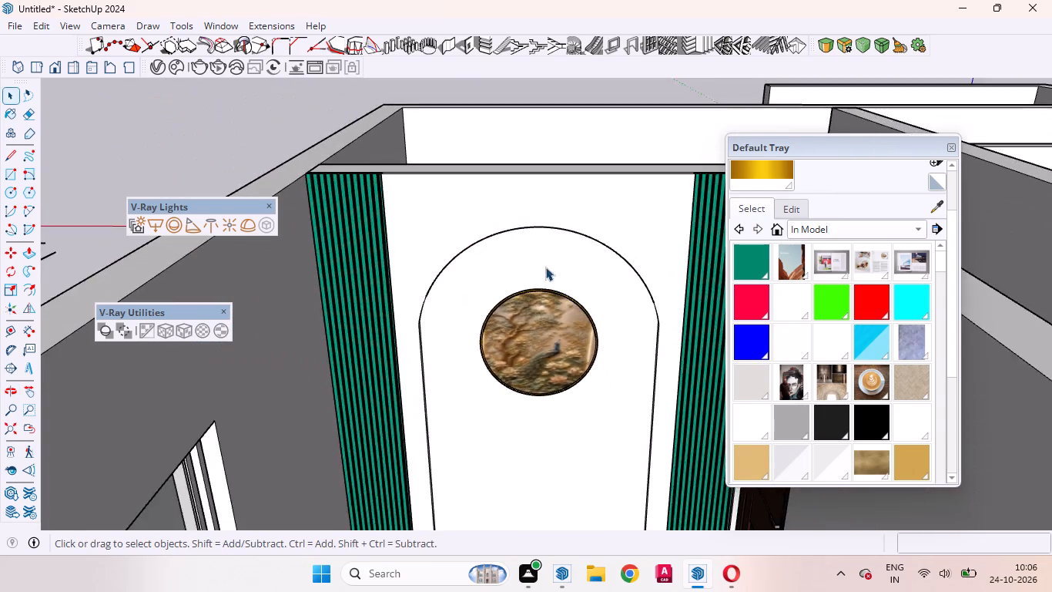
scroll(529, 365, "up", 5)
scroll(427, 320, "down", 7)
scroll(495, 206, "down", 2)
middle_click_drag(497, 272, 486, 408)
scroll(457, 347, "up", 9)
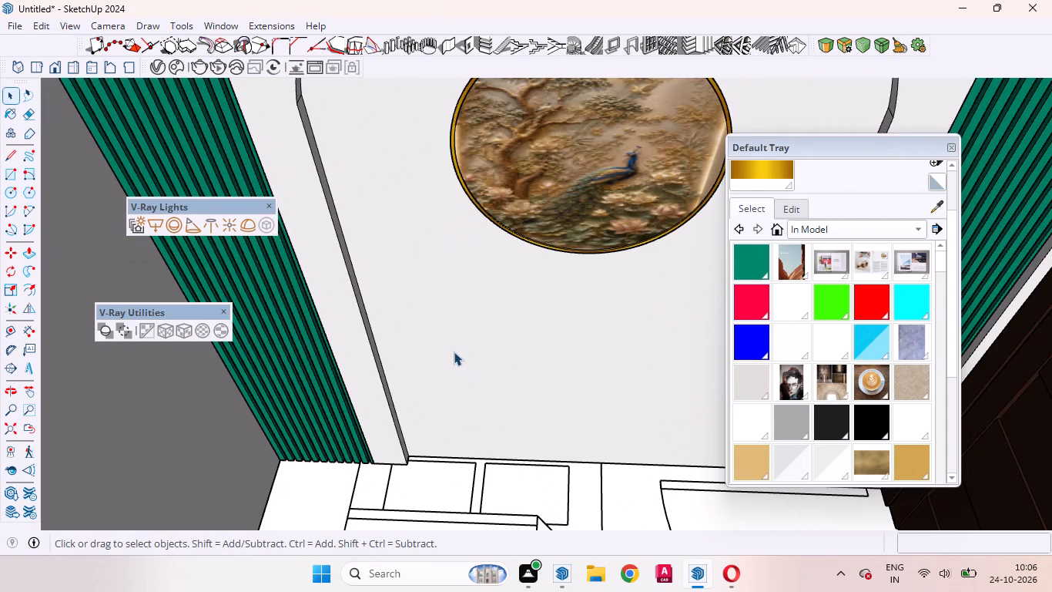
Search the 3D Warehouse models for "bed".
left_click(219, 29)
left_click(263, 143)
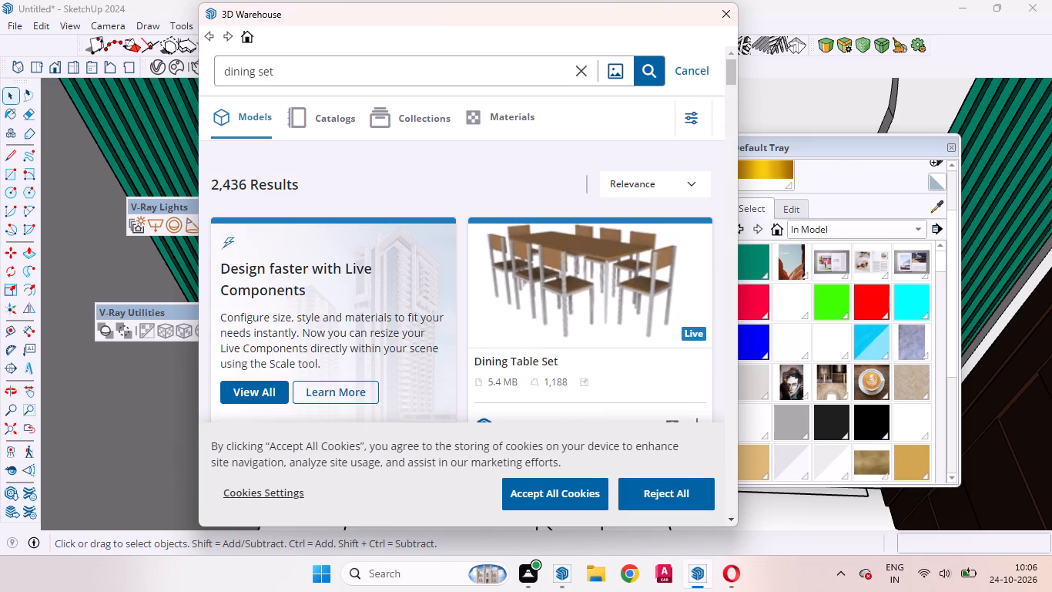
left_click(362, 66)
key("BackSpace")
key("BackSpace")
key("BackSpace")
key("BackSpace")
key("BackSpace")
key("BackSpace")
key("BackSpace")
key("BackSpace")
key("BackSpace")
key("BackSpace")
key("BackSpace")
key("BackSpace")
key("BackSpace")
key("BackSpace")
key("BackSpace")
key("BackSpace")
key("BackSpace")
key("BackSpace")
key("BackSpace")
key("BackSpace")
type("br")
key("BackSpace")
type("ed")
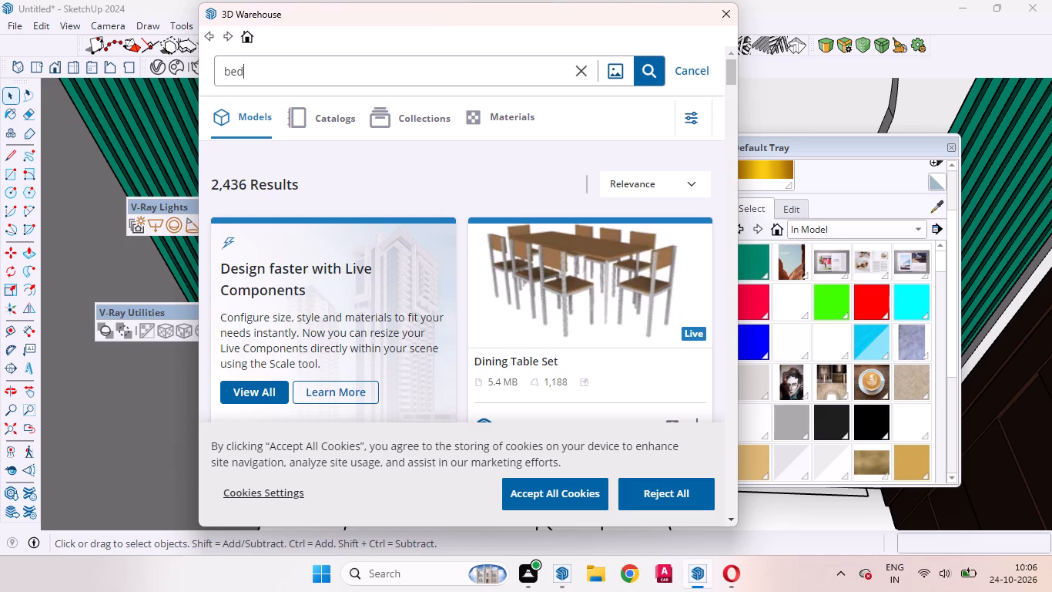
key("Return")
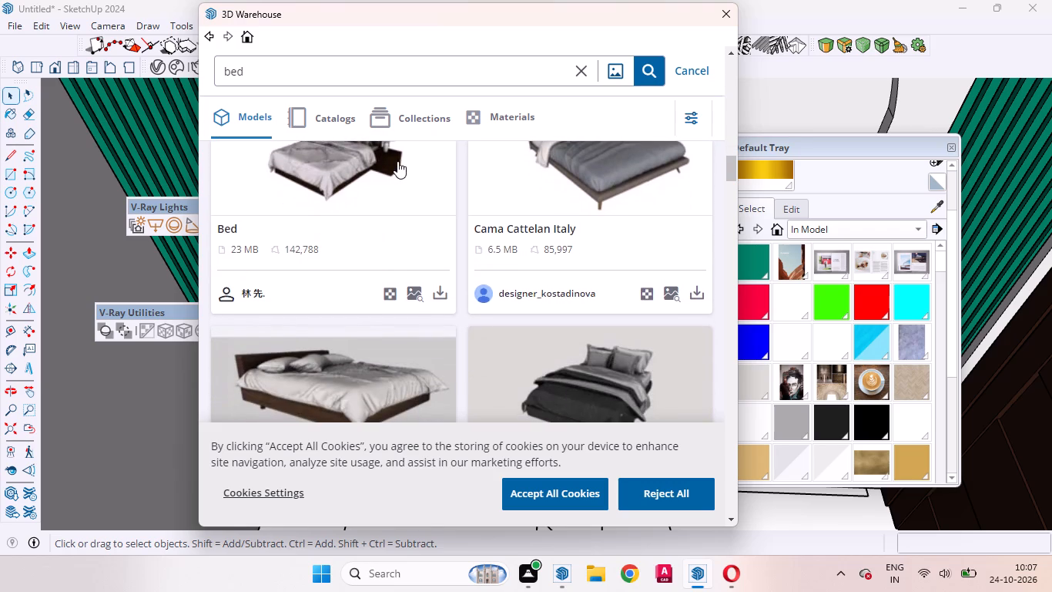
Download the Cama Cattelan Italy bed directly into the model and place it in the bedroom in front of the arched wall.
left_click(695, 290)
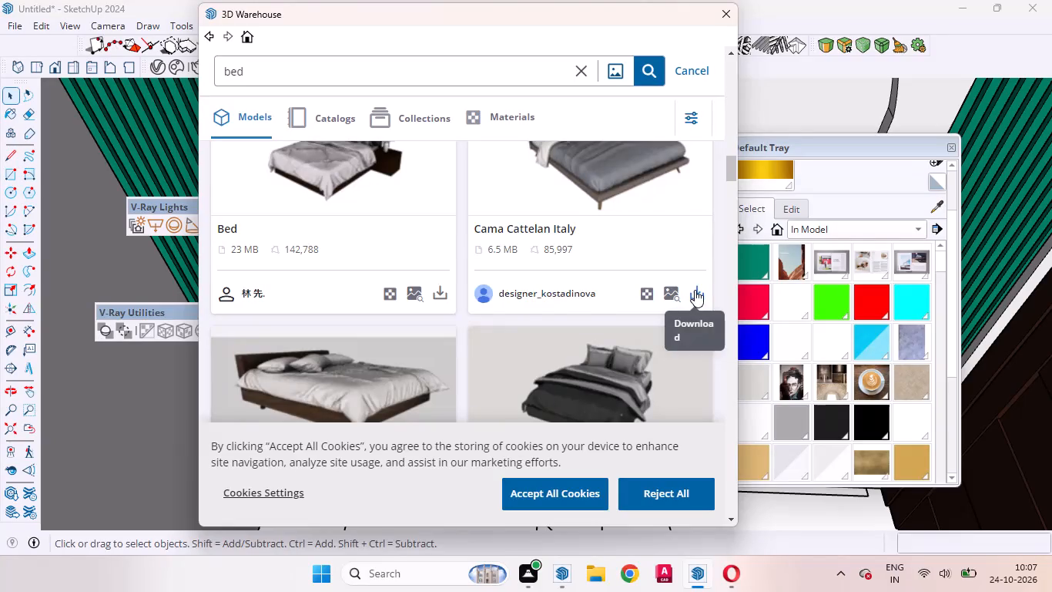
left_click(409, 281)
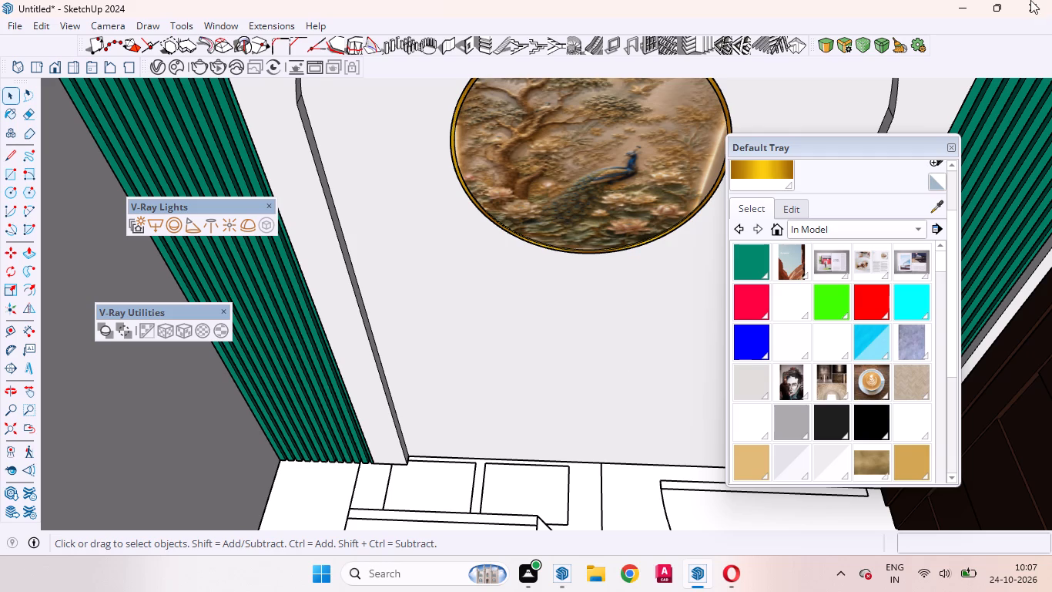
scroll(387, 441, "down", 14)
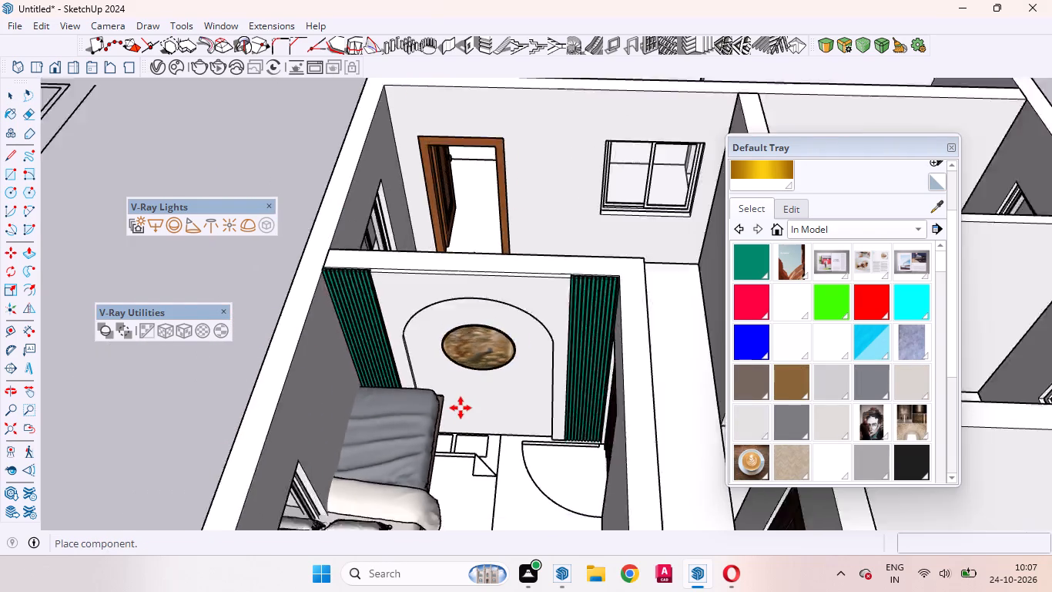
scroll(461, 408, "down", 6)
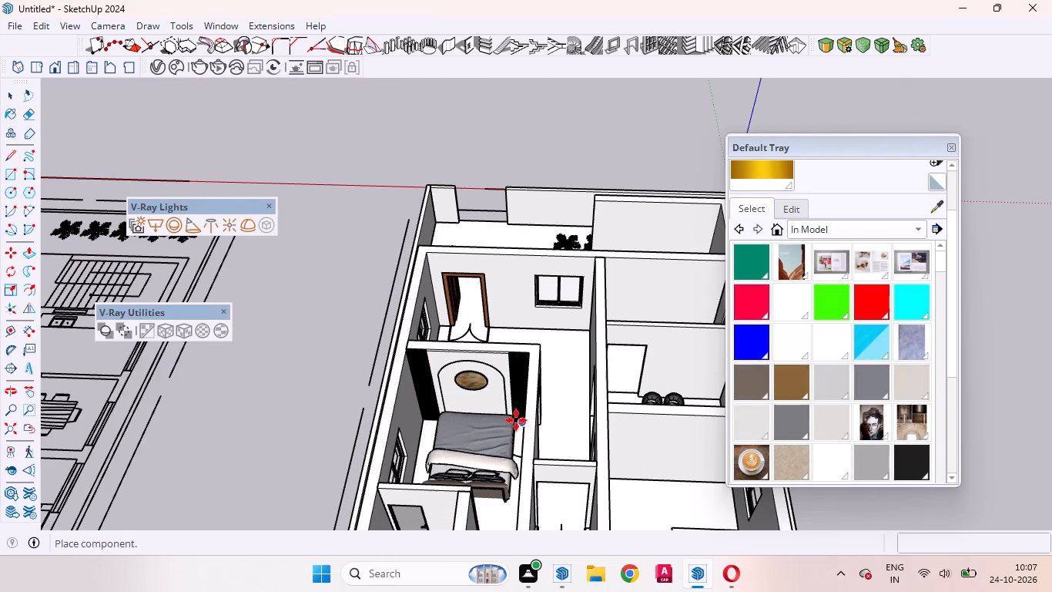
left_click(515, 418)
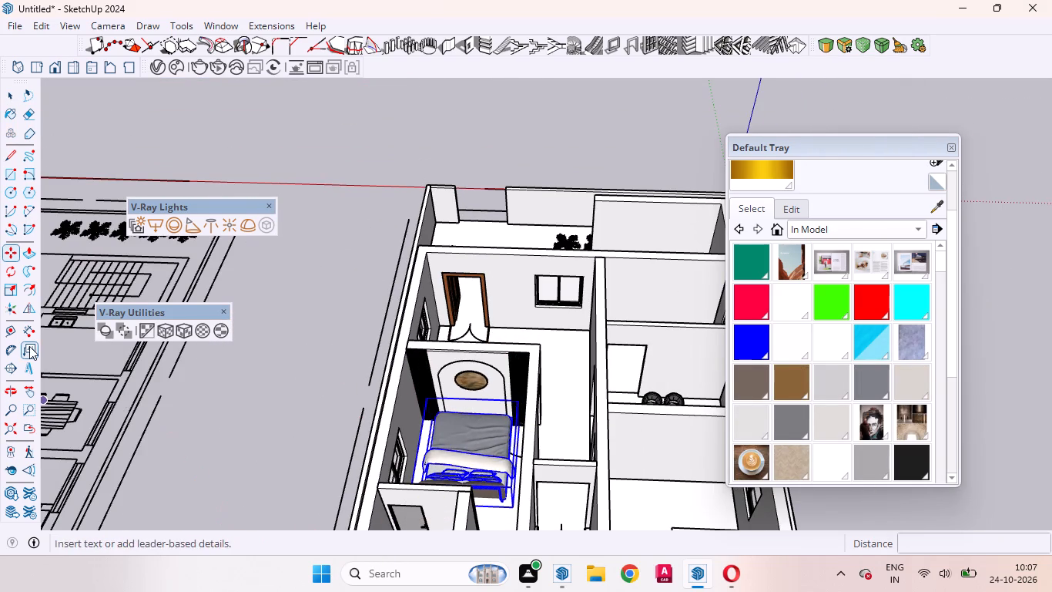
Flip the new bed lengthwise so its headboard faces the arched wall, and clear the selection.
left_click(35, 308)
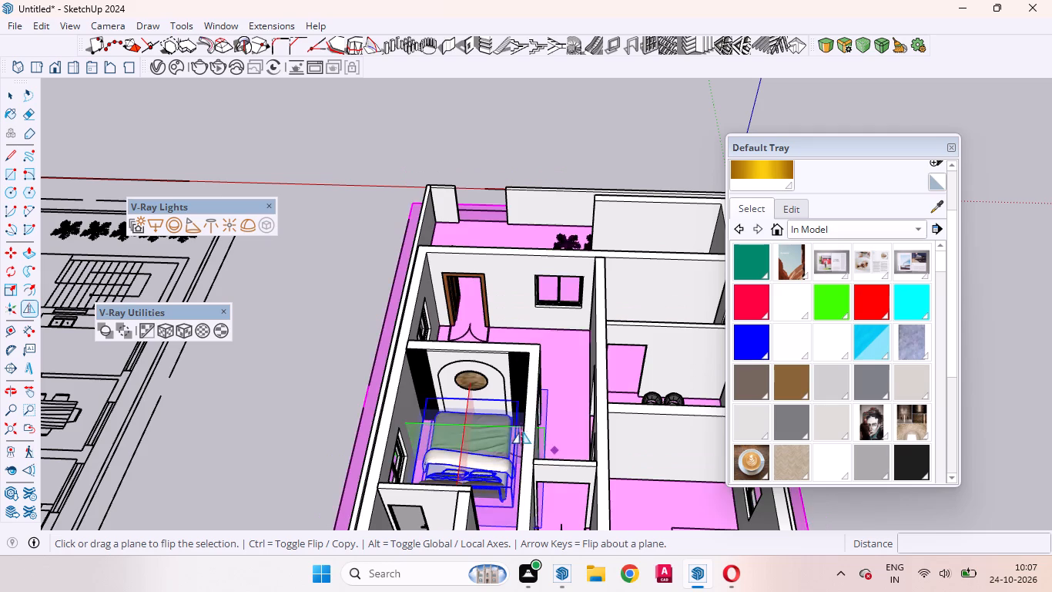
left_click(498, 429)
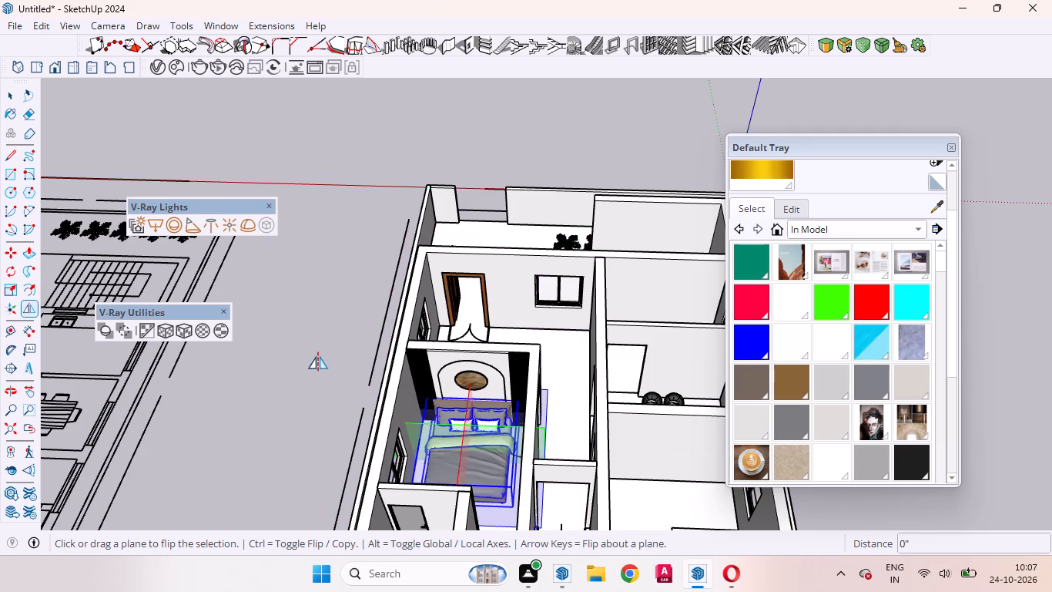
key("space")
left_click(309, 358)
Move the bed sideways about 2 3/16" along the red axis to centre it beneath the peacock relief.
scroll(459, 425, "up", 12)
middle_click_drag(474, 461, 829, 528)
scroll(608, 446, "up", 6)
middle_click_drag(613, 442, 523, 441)
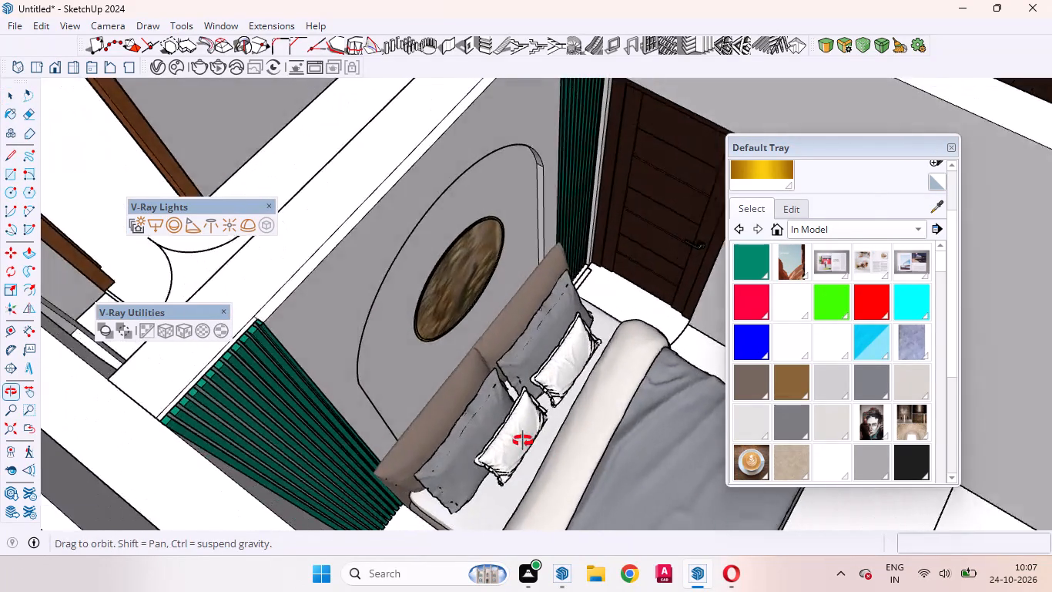
middle_click_drag(523, 441, 373, 393)
scroll(517, 483, "down", 5)
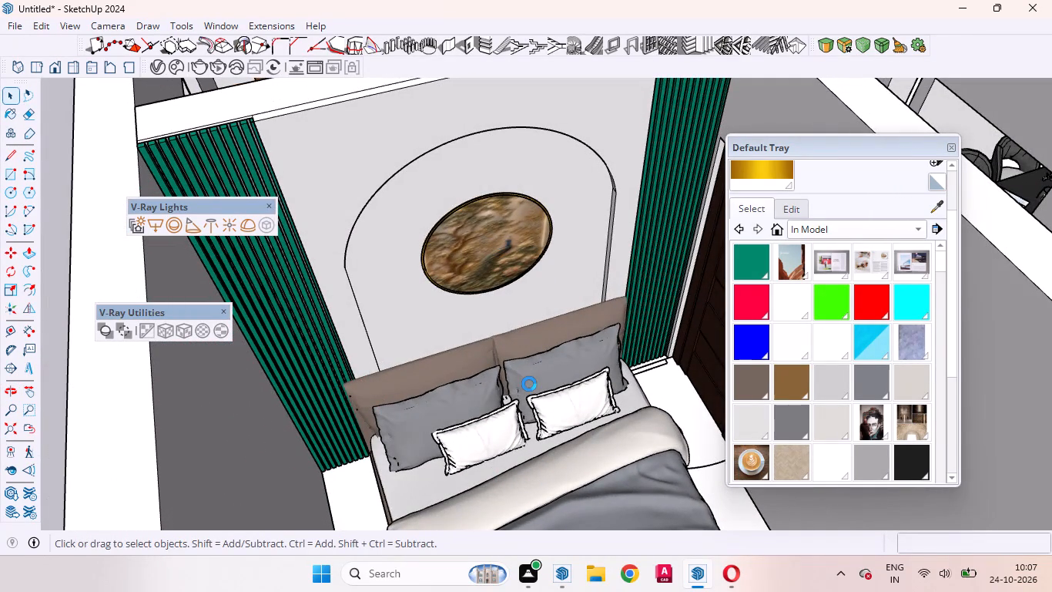
left_click(624, 449)
scroll(504, 377, "down", 4)
middle_click_drag(518, 410, 465, 342)
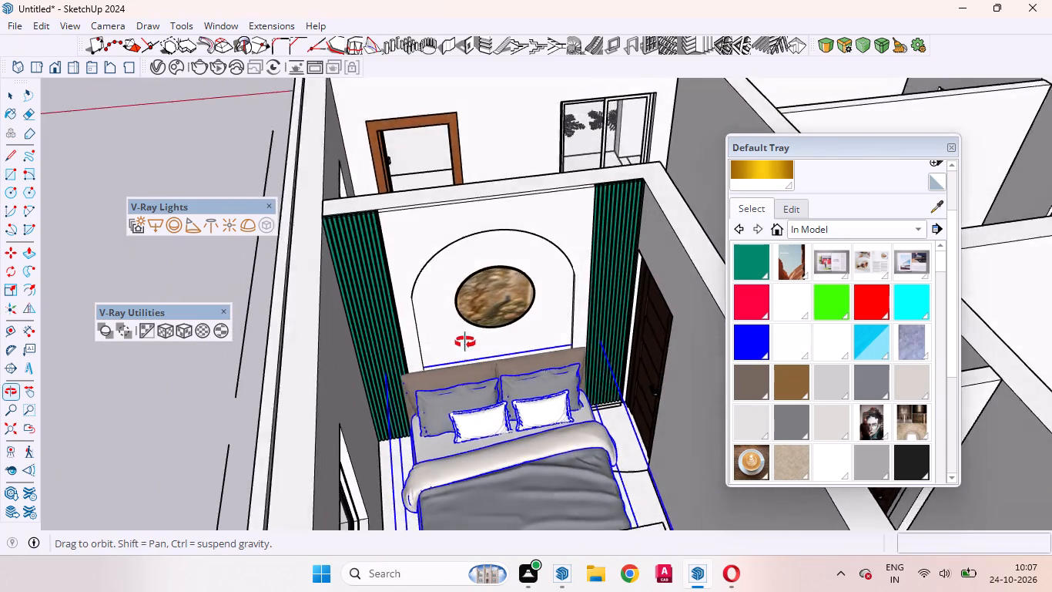
middle_click_drag(465, 342, 450, 300)
scroll(513, 388, "up", 5)
middle_click_drag(516, 400, 491, 413)
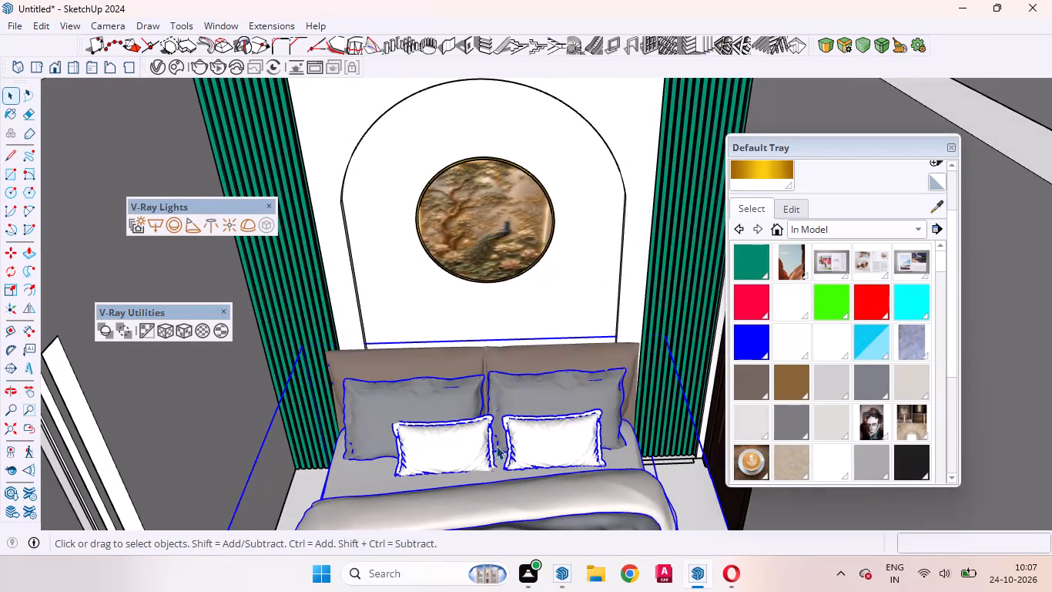
key("m")
left_click(496, 446)
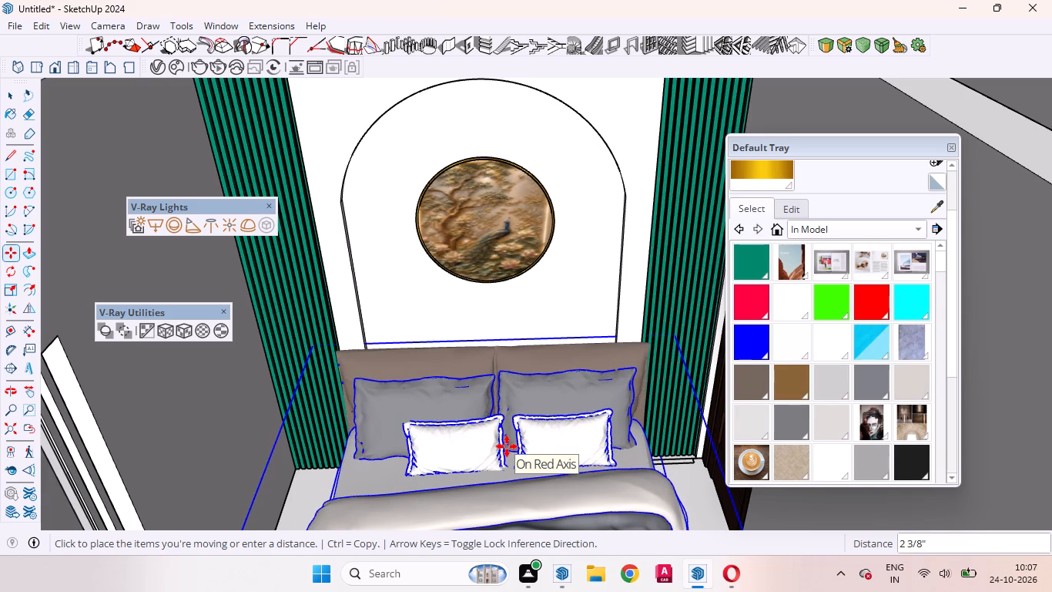
left_click(506, 446)
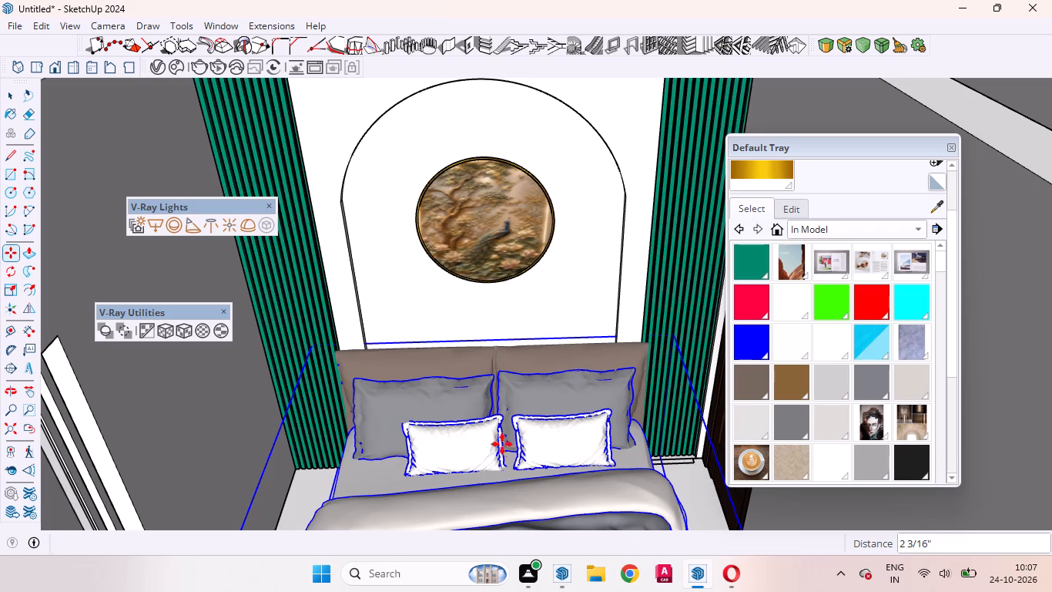
key("space")
Move the bed about 1 1/8" sideways along the red axis, parallel to the arched wall.
middle_click_drag(477, 368, 869, 560)
scroll(678, 520, "up", 5)
scroll(453, 440, "up", 4)
scroll(327, 389, "up", 1)
middle_click_drag(370, 402, 503, 339)
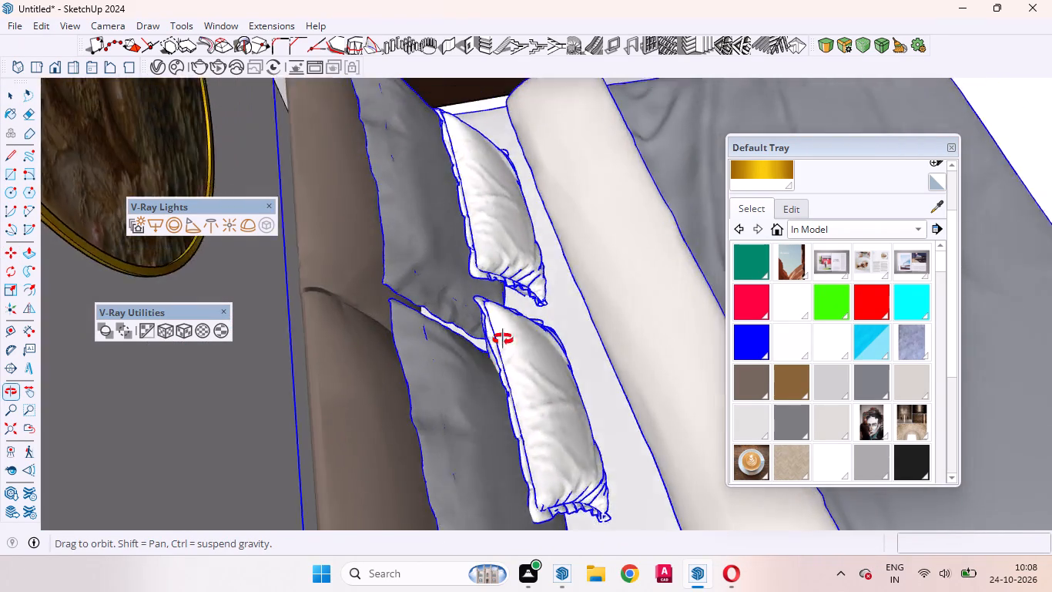
middle_click_drag(503, 339, 539, 305)
scroll(437, 311, "down", 5)
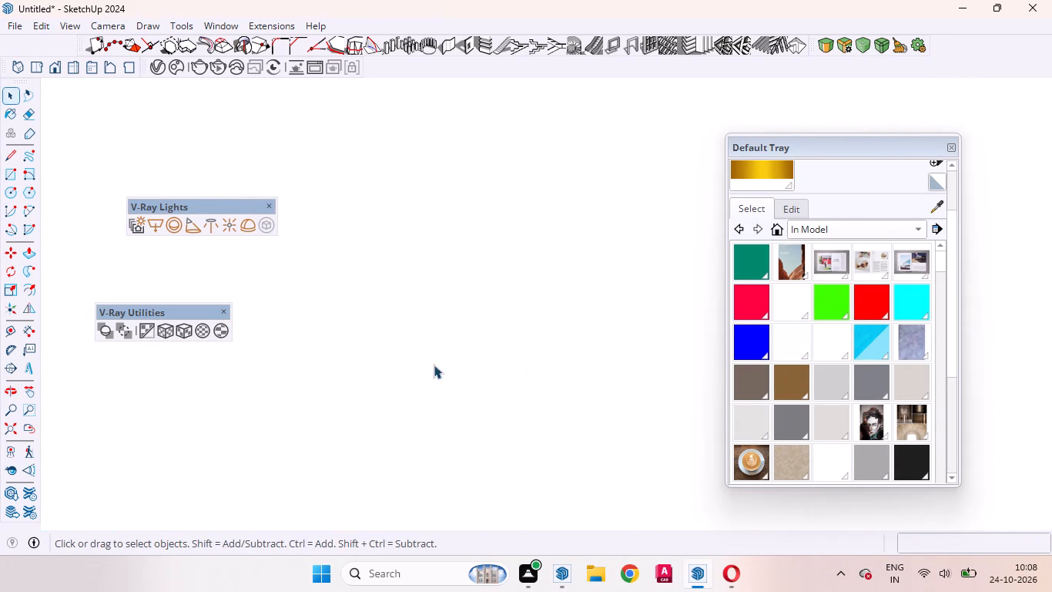
left_click(28, 423)
middle_click_drag(245, 345, 79, 432)
scroll(265, 362, "down", 6)
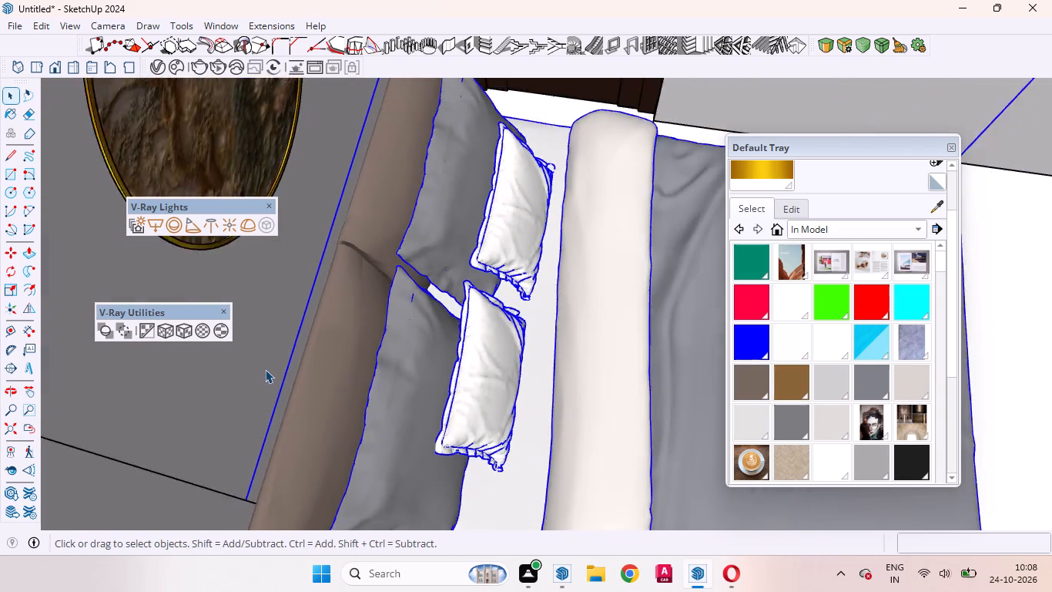
scroll(265, 369, "down", 2)
middle_click_drag(323, 378, 339, 528)
scroll(420, 396, "down", 9)
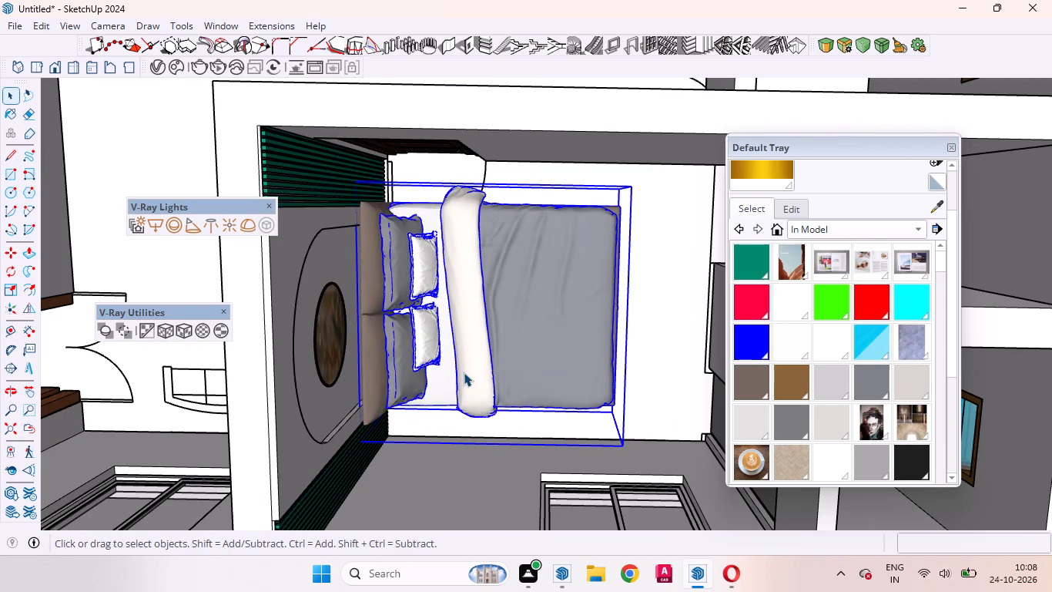
key("m")
left_click_drag(465, 367, 469, 366)
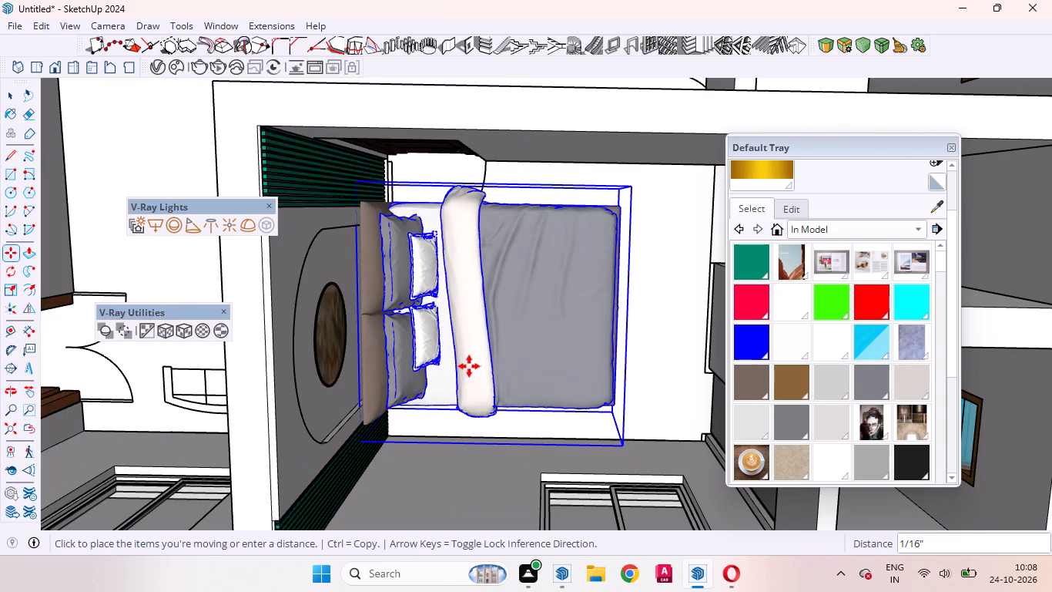
left_click_drag(469, 366, 479, 365)
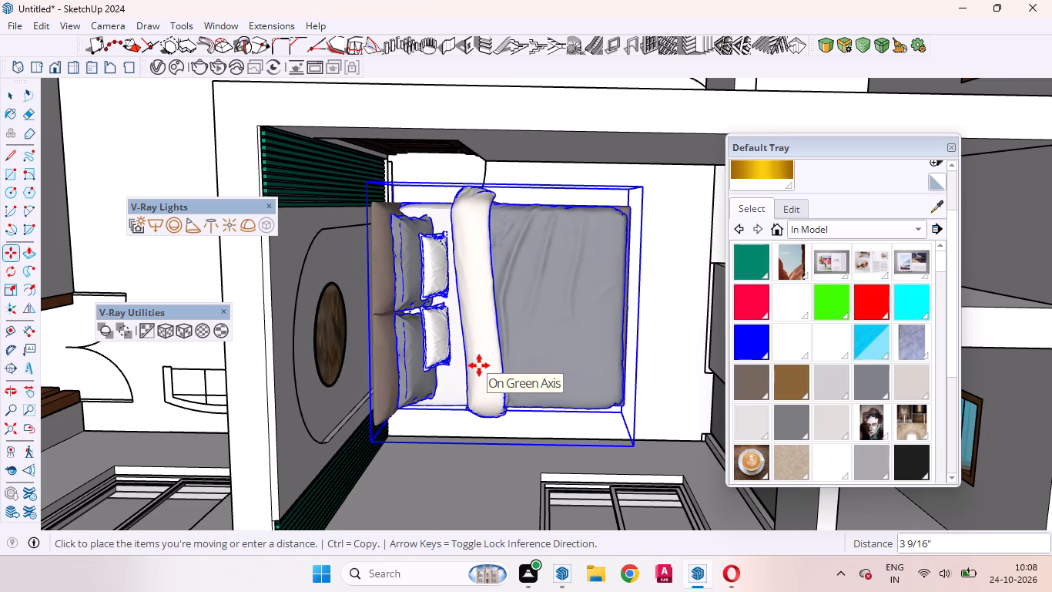
left_click_drag(479, 365, 477, 363)
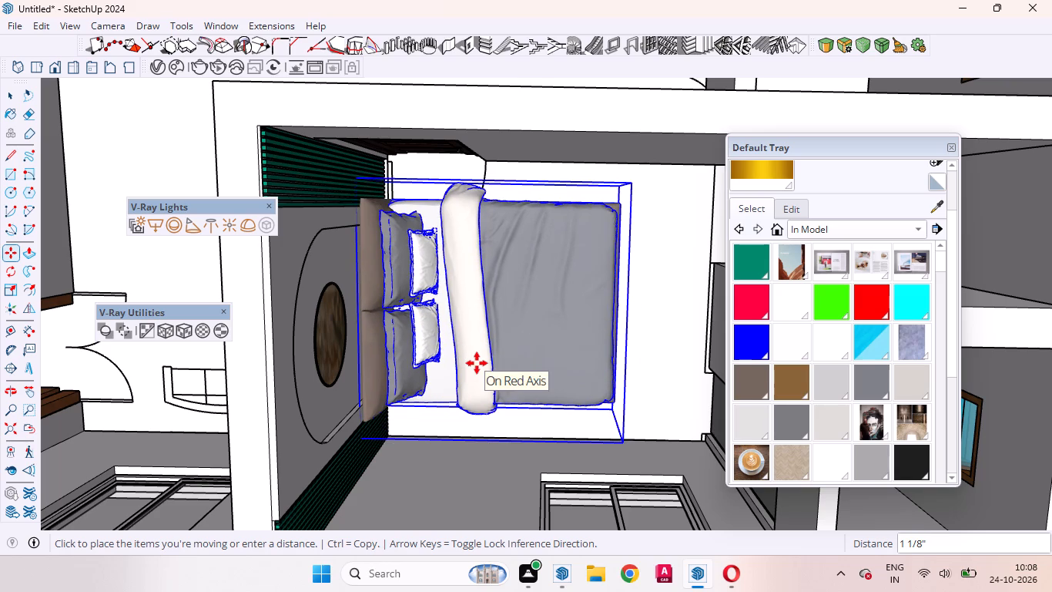
left_click_drag(477, 363, 477, 363)
Move the bed about 2 1/16" along the green axis, away from the arched wall.
scroll(435, 351, "up", 6)
middle_click_drag(411, 371, 466, 314)
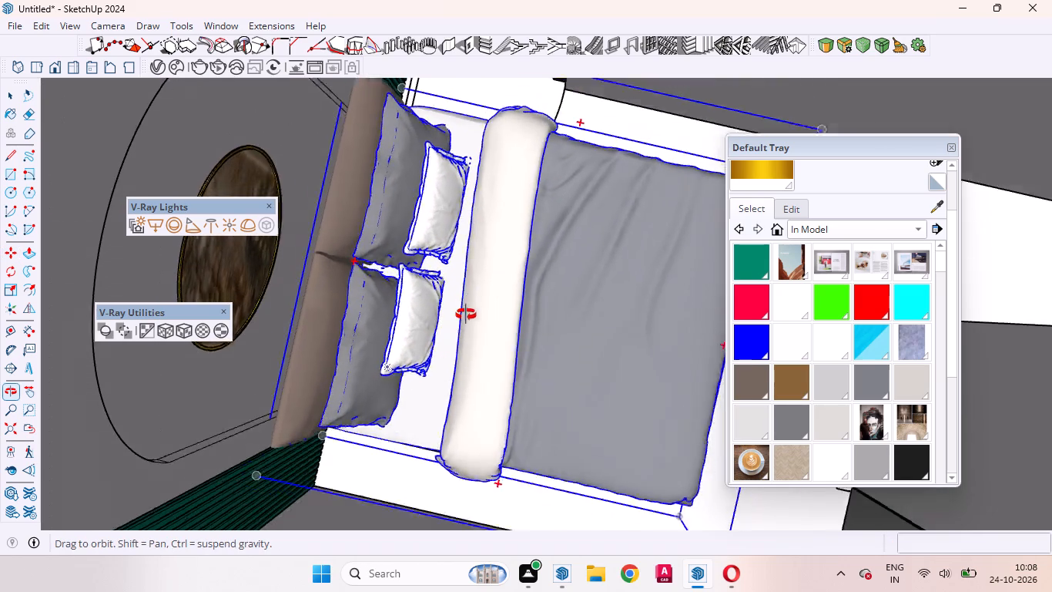
middle_click_drag(466, 314, 484, 303)
scroll(484, 303, "up", 1)
left_click(435, 382)
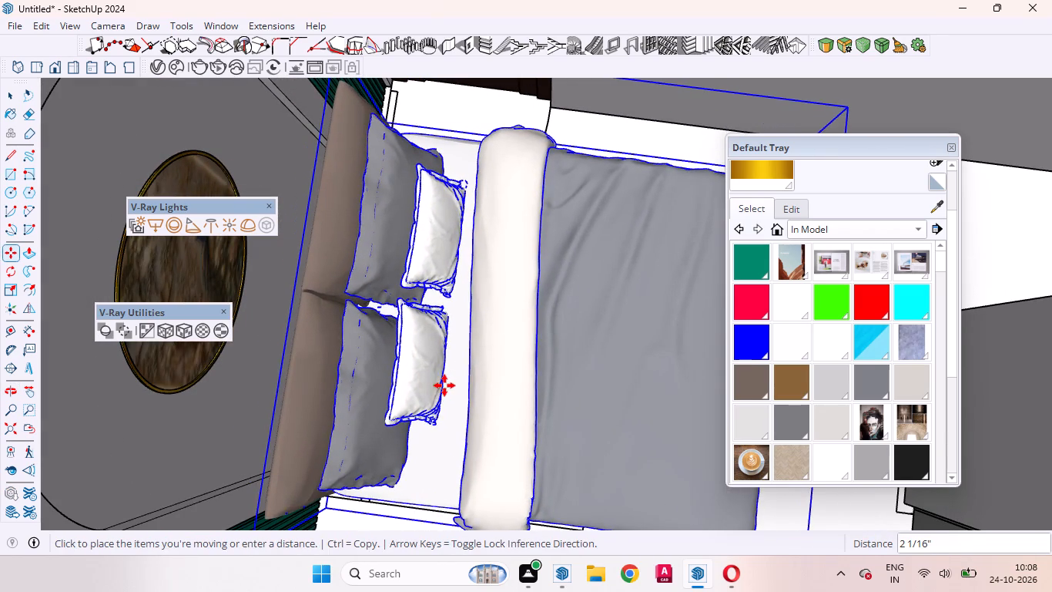
left_click(444, 385)
key("space")
Hide the selected bed so the arched wall is unobstructed.
scroll(475, 365, "down", 4)
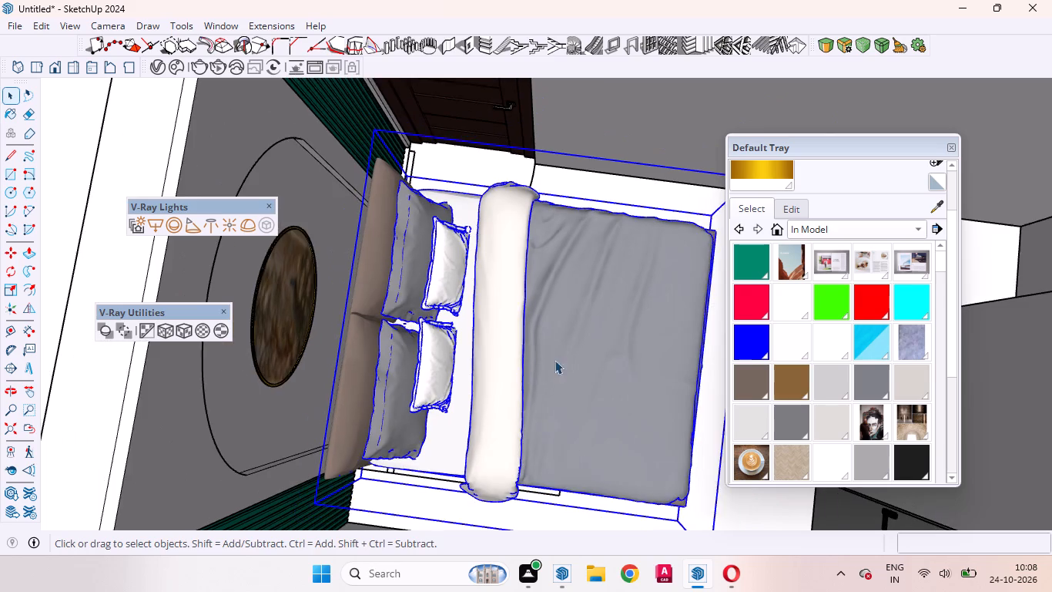
middle_click_drag(546, 367, 397, 388)
right_click(600, 342)
left_click(642, 42)
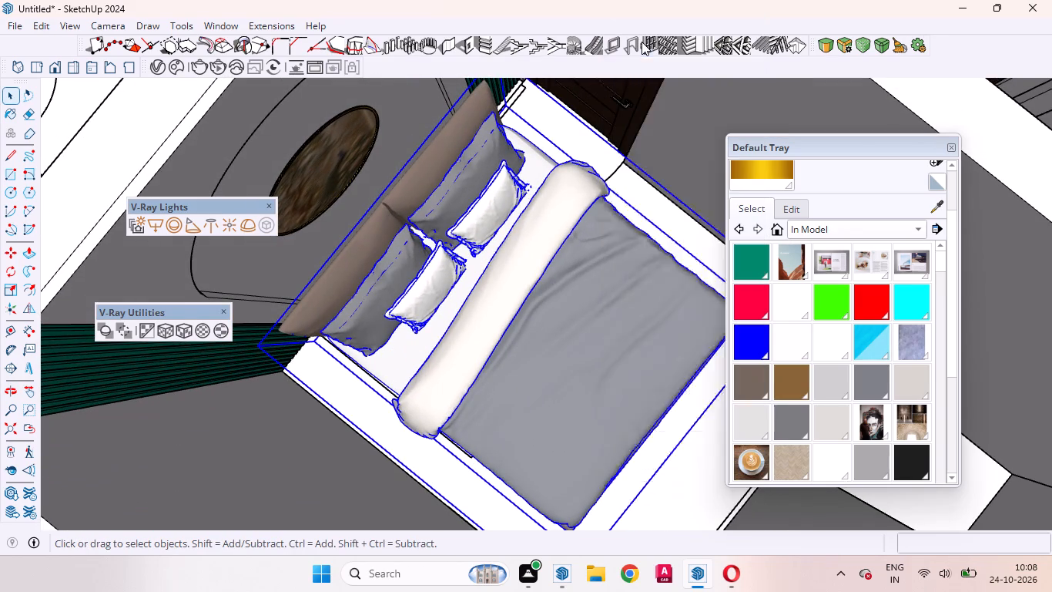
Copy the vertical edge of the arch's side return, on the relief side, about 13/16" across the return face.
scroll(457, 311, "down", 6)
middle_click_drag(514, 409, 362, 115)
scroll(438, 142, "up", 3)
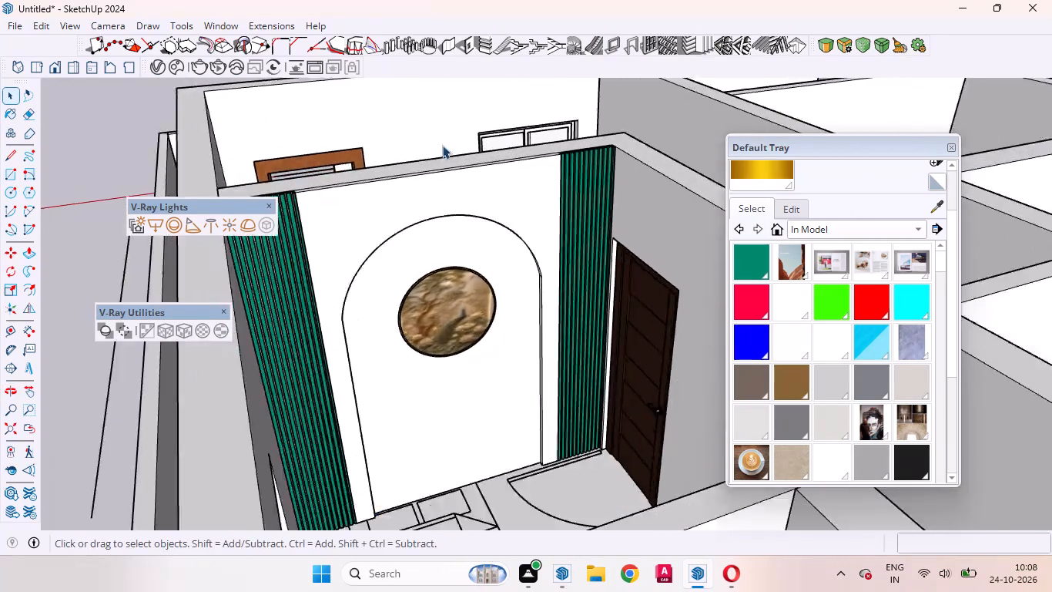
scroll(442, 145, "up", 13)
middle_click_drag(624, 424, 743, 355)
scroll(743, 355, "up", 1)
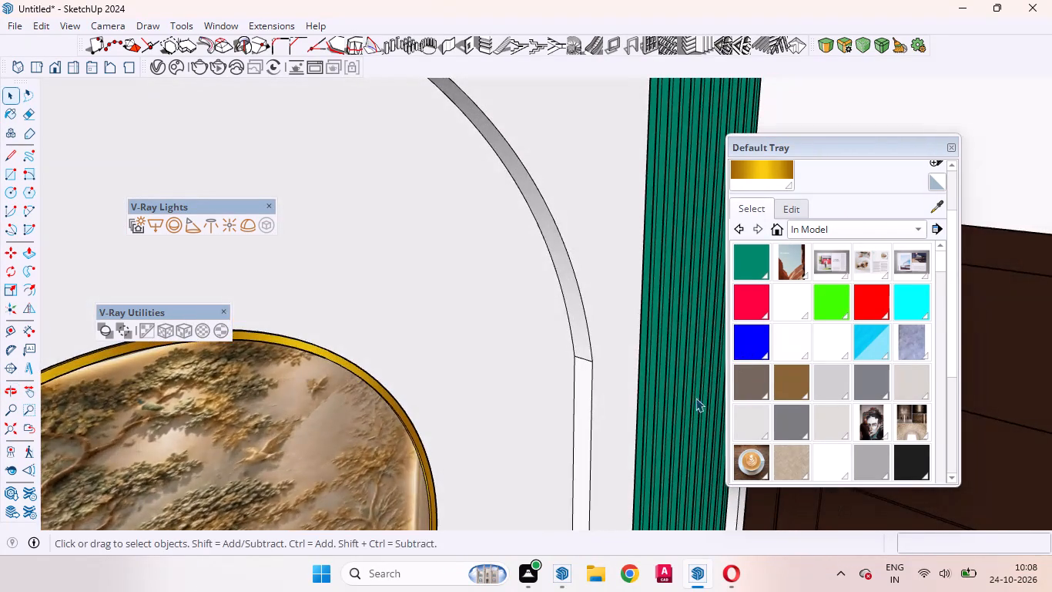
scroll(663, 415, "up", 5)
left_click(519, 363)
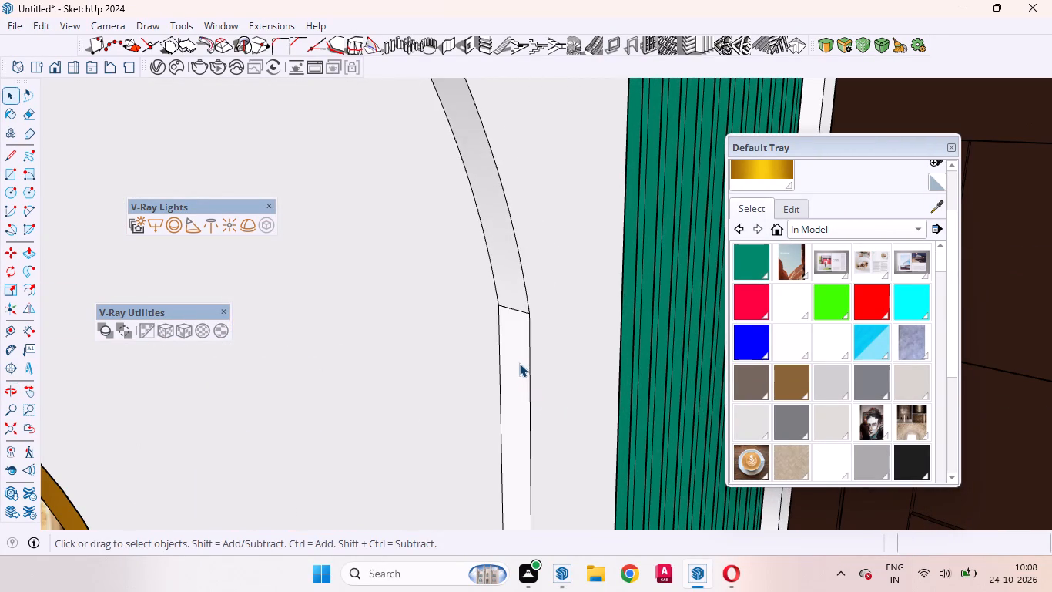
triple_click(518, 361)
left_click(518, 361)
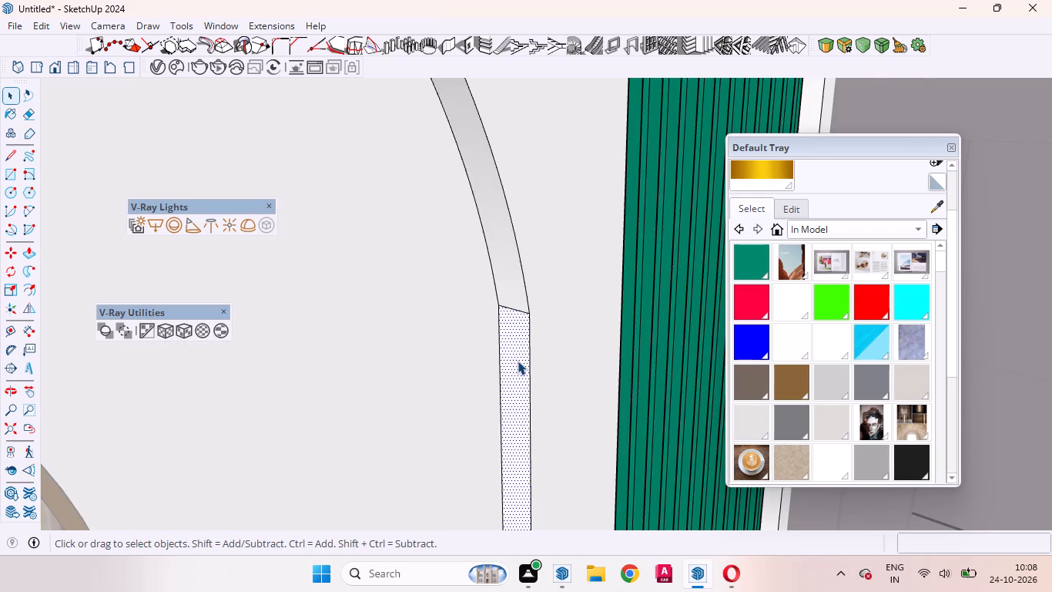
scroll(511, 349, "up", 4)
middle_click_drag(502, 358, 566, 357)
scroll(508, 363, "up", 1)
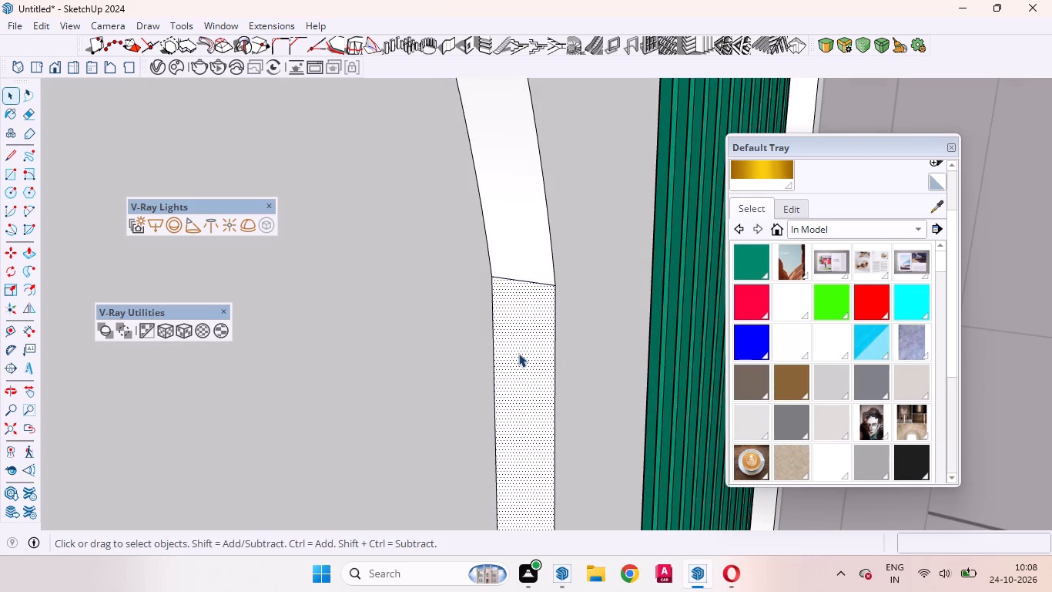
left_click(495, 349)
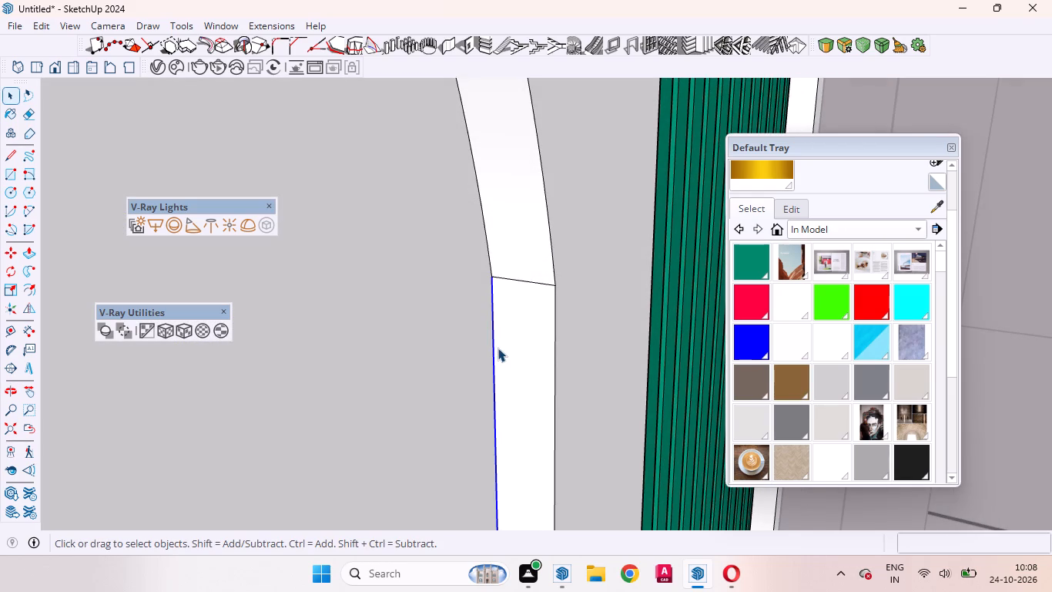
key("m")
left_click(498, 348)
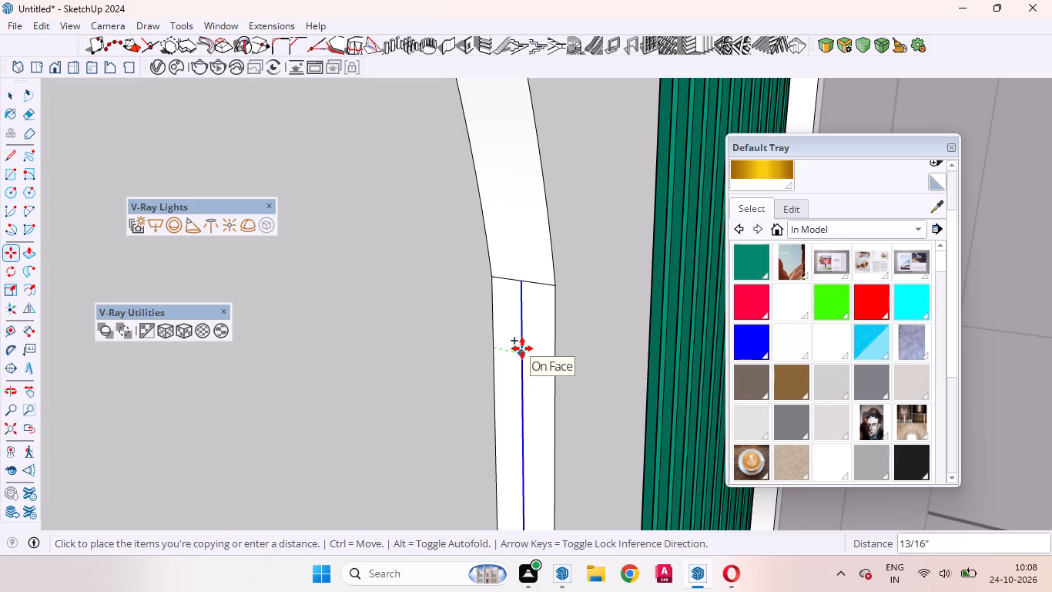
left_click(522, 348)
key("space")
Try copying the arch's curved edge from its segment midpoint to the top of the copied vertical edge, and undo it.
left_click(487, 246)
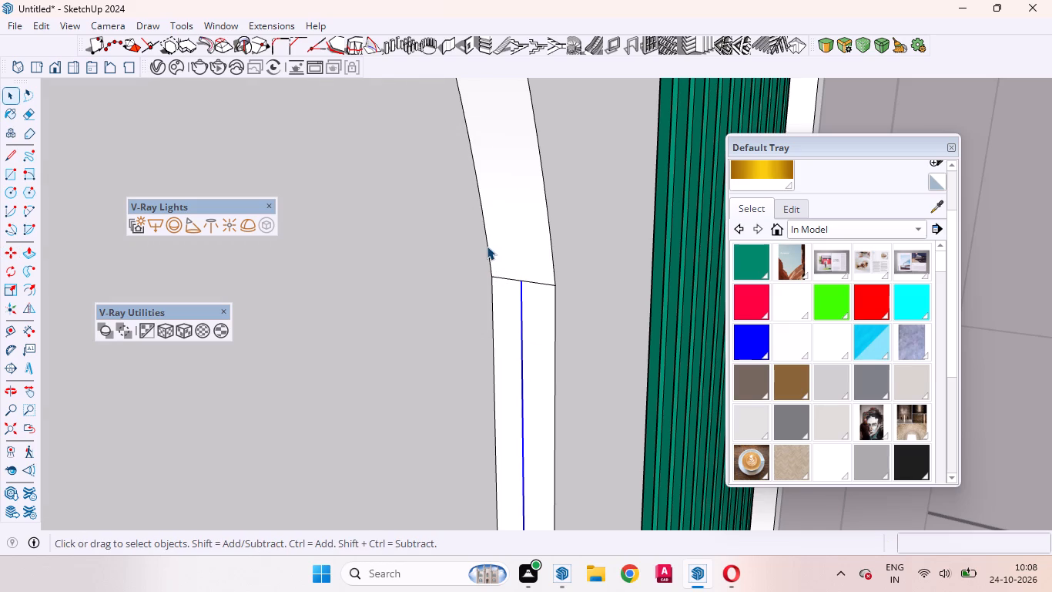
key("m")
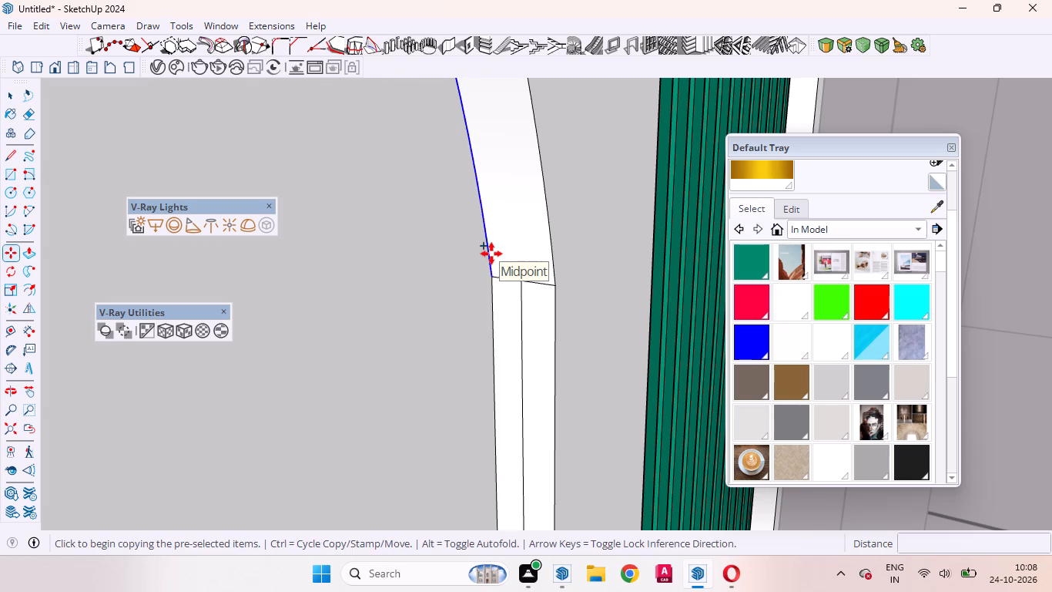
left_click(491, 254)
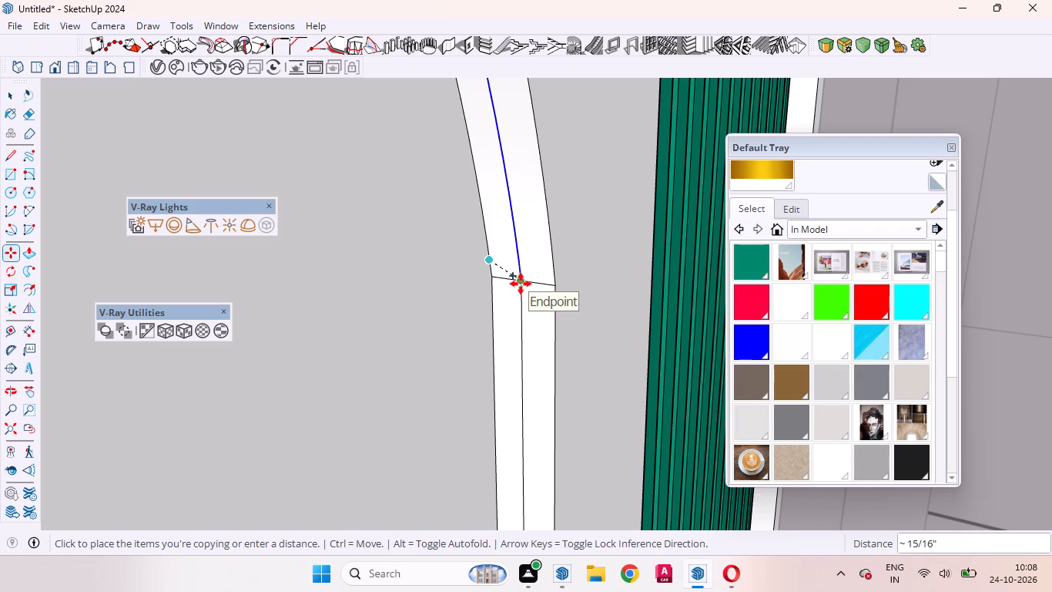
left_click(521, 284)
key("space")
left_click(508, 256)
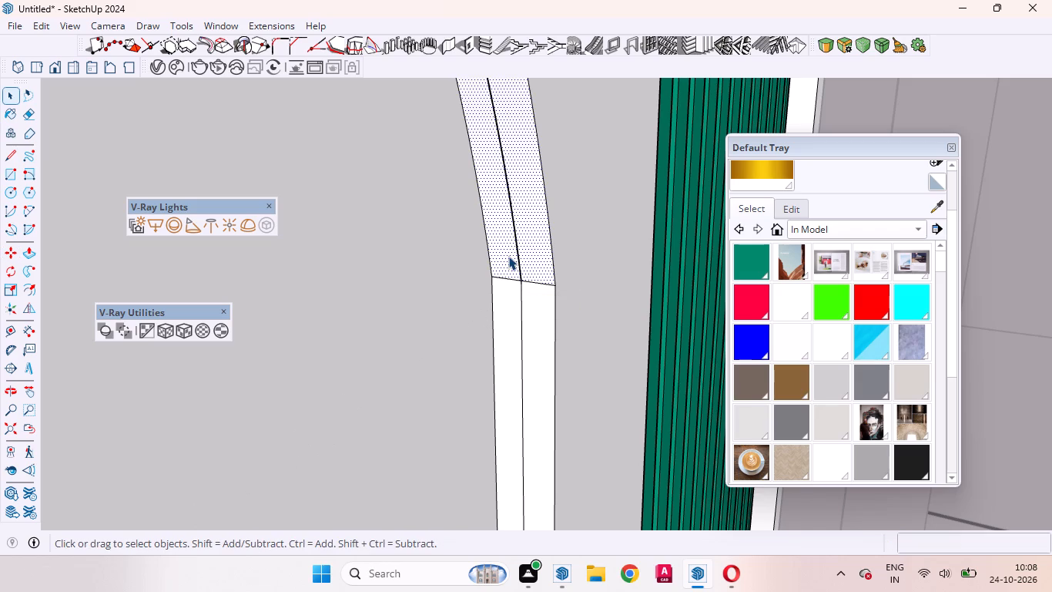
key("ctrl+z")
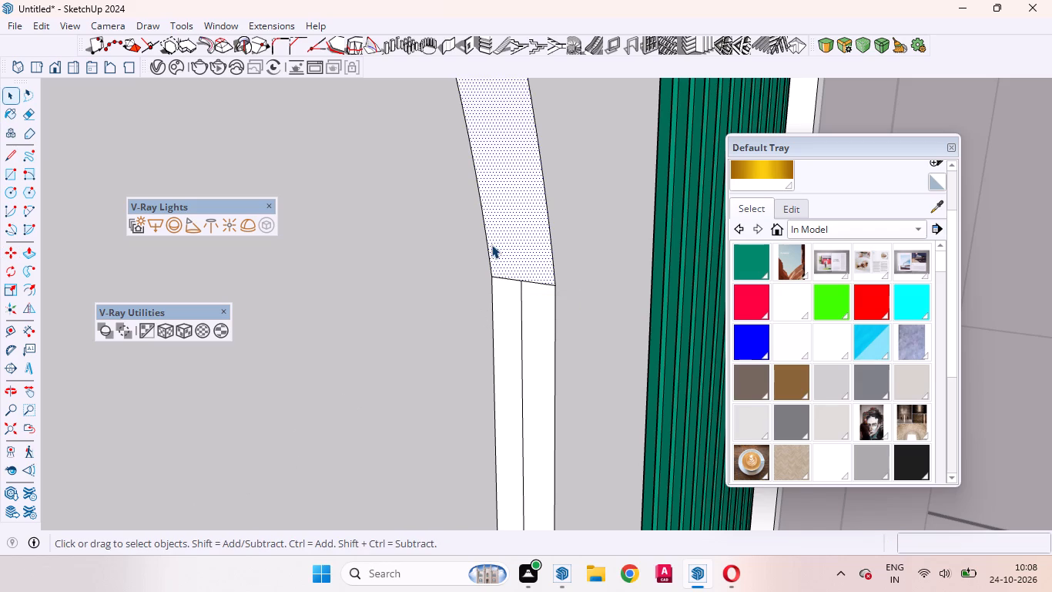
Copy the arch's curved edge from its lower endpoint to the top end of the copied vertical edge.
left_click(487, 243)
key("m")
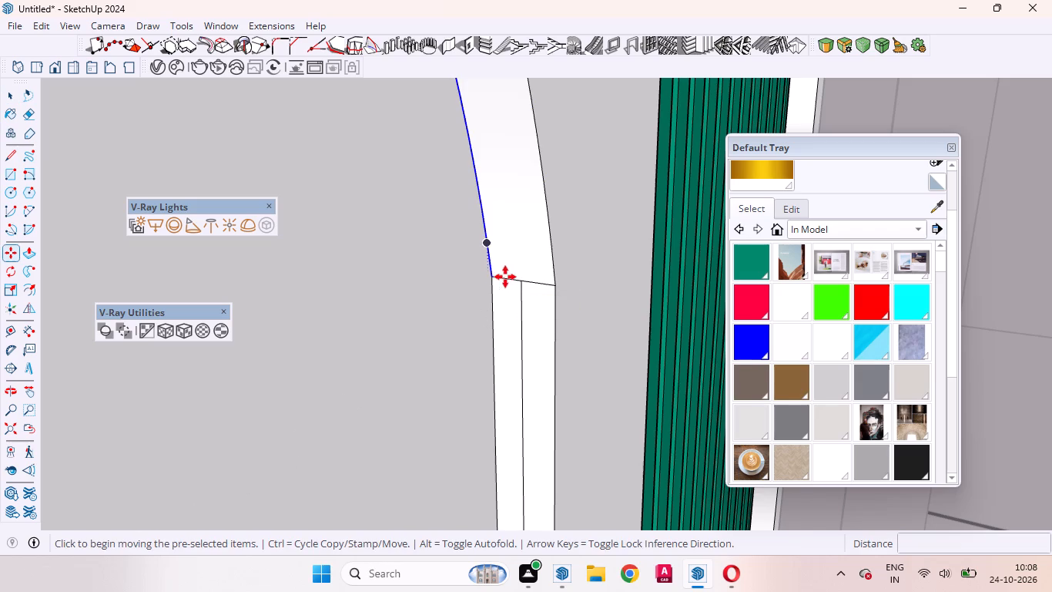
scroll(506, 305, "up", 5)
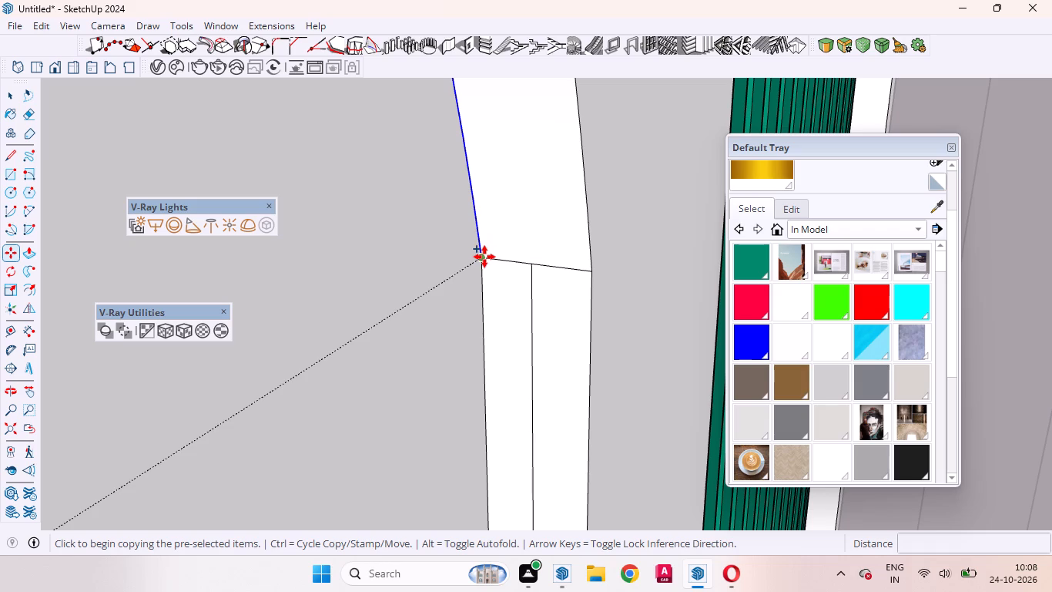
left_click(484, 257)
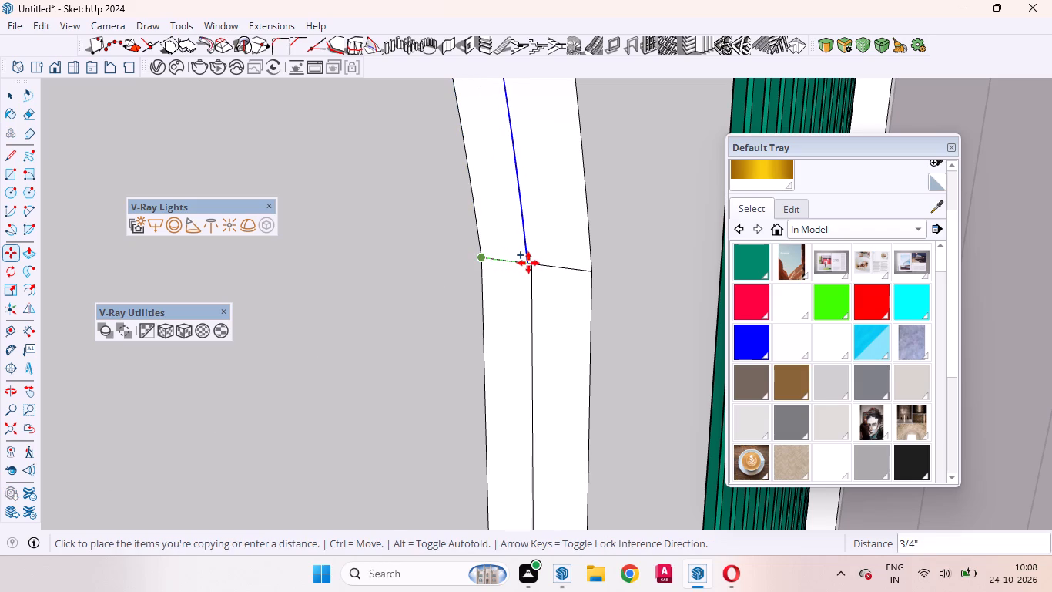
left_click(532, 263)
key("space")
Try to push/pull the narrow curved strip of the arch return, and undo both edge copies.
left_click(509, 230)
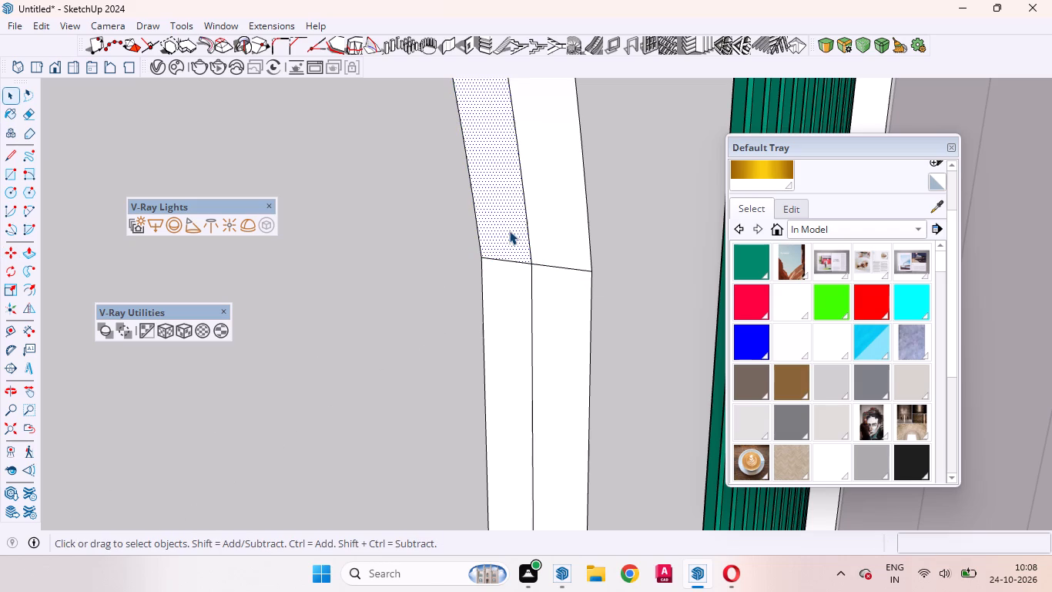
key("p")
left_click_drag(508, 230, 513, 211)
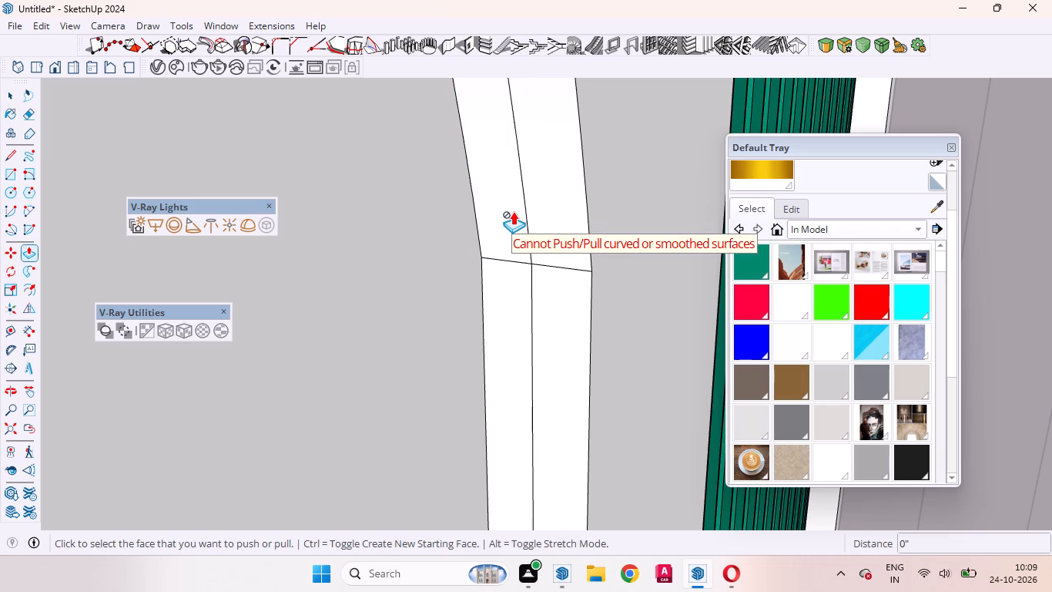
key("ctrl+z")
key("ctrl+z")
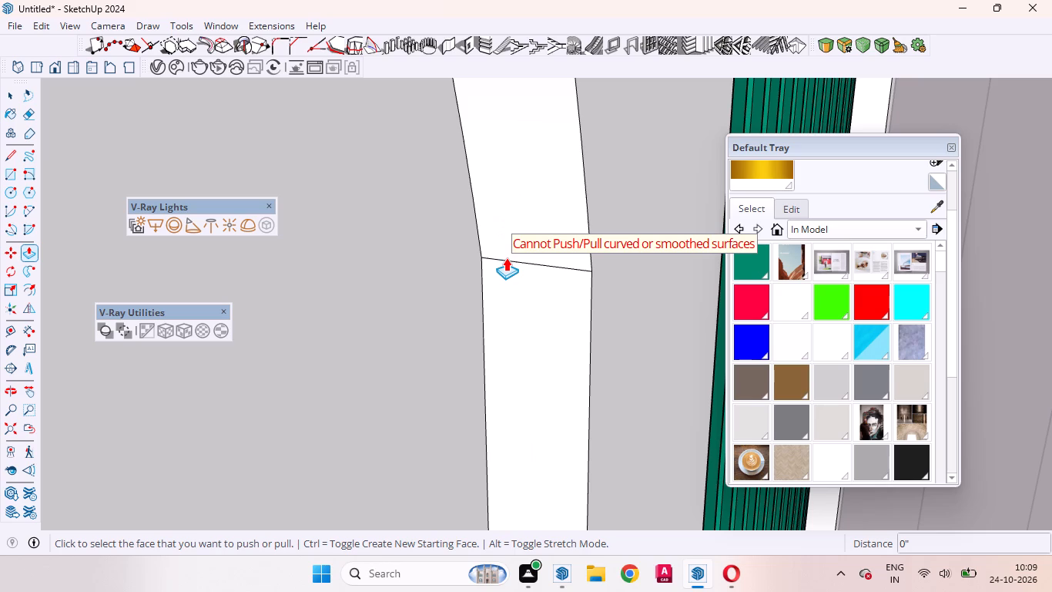
Make a group of the arch's return faces, taking both straight sides and the curved top with their edges.
key("space")
scroll(484, 280, "down", 4)
double_click(506, 287)
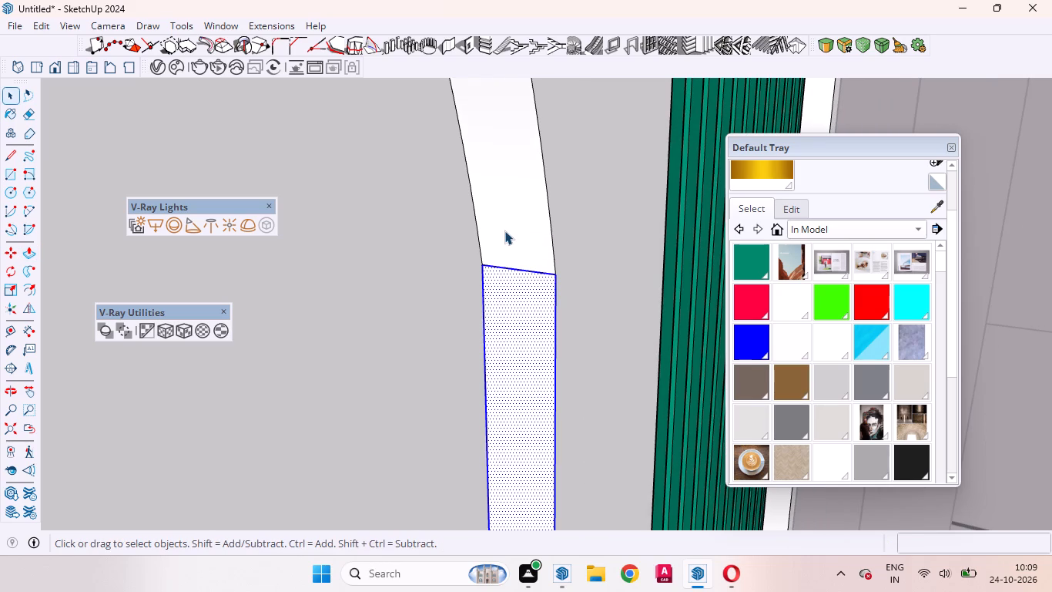
double_click(504, 229, "ctrl")
scroll(555, 246, "down", 9, "ctrl")
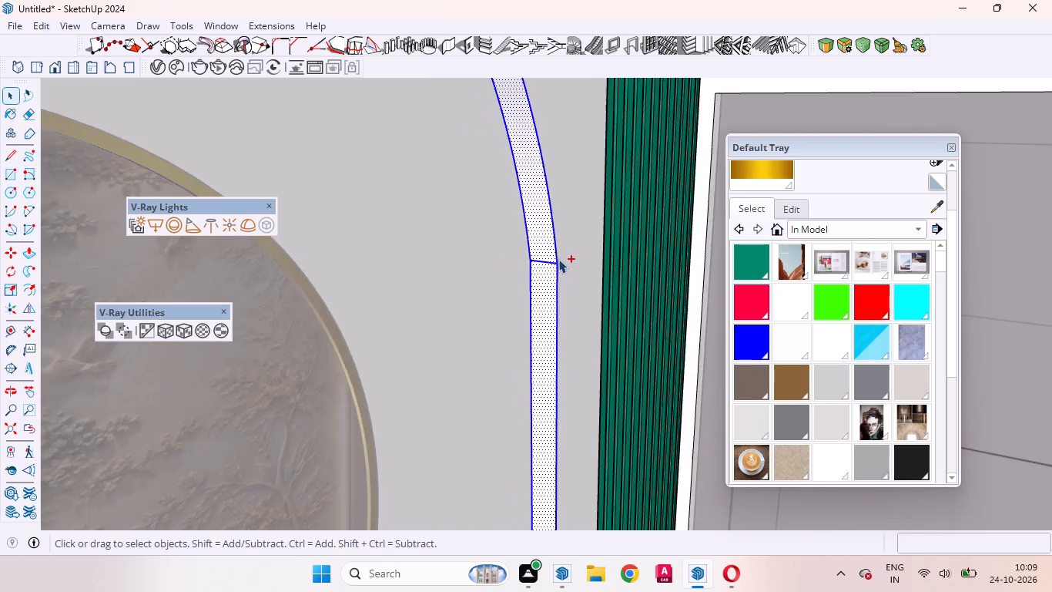
scroll(558, 259, "down", 16, "ctrl")
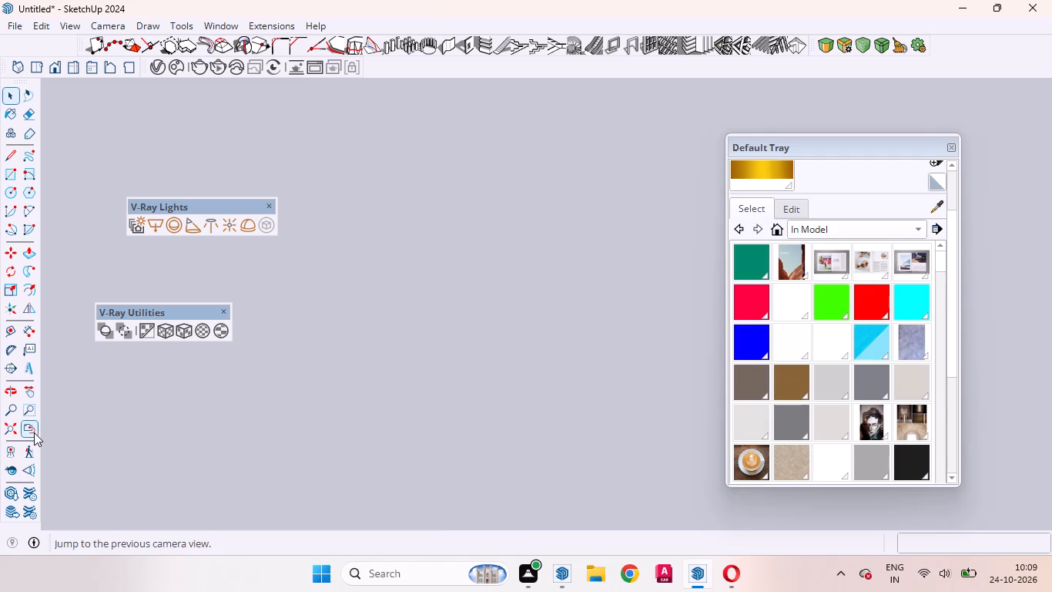
left_click(34, 432, "ctrl")
middle_click_drag(528, 299, 195, 318, "ctrl")
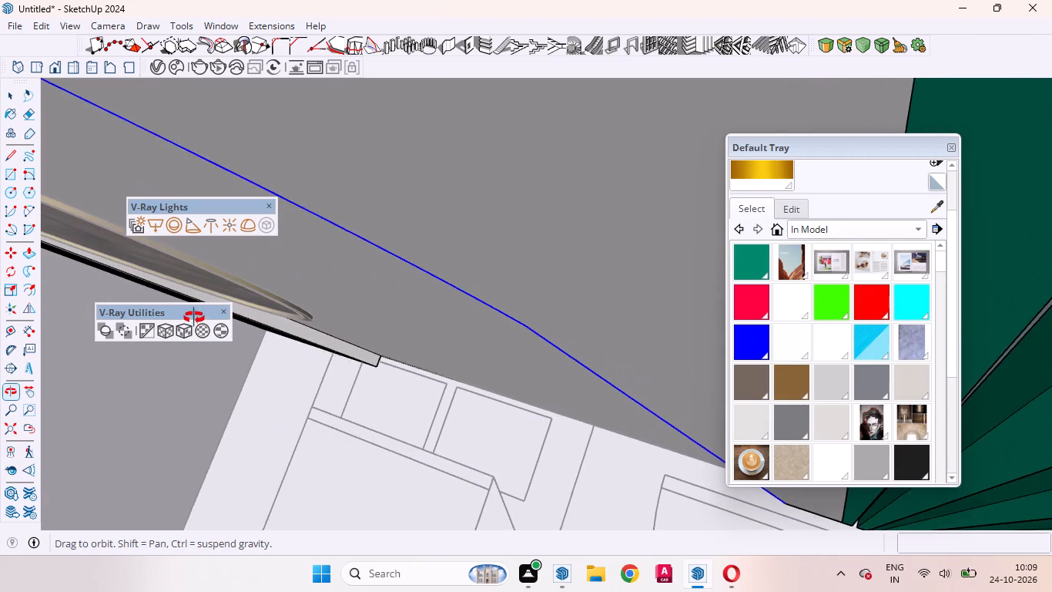
scroll(571, 325, "down", 10, "ctrl")
middle_click_drag(467, 317, 643, 221, "ctrl")
scroll(655, 208, "down", 2, "ctrl")
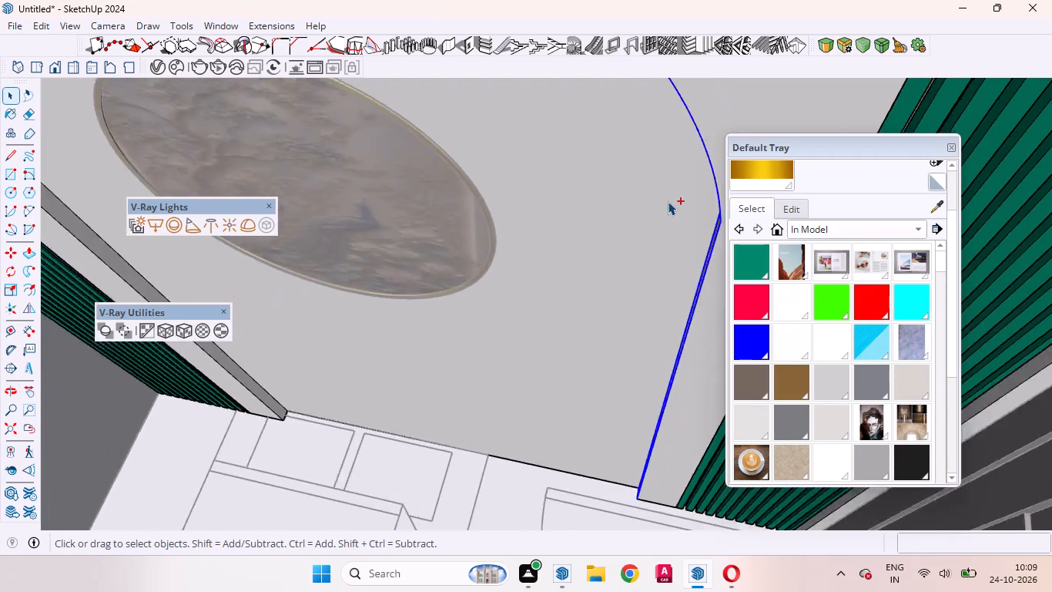
scroll(668, 201, "down", 7, "ctrl")
scroll(590, 284, "down", 4, "ctrl")
scroll(350, 260, "up", 2, "ctrl")
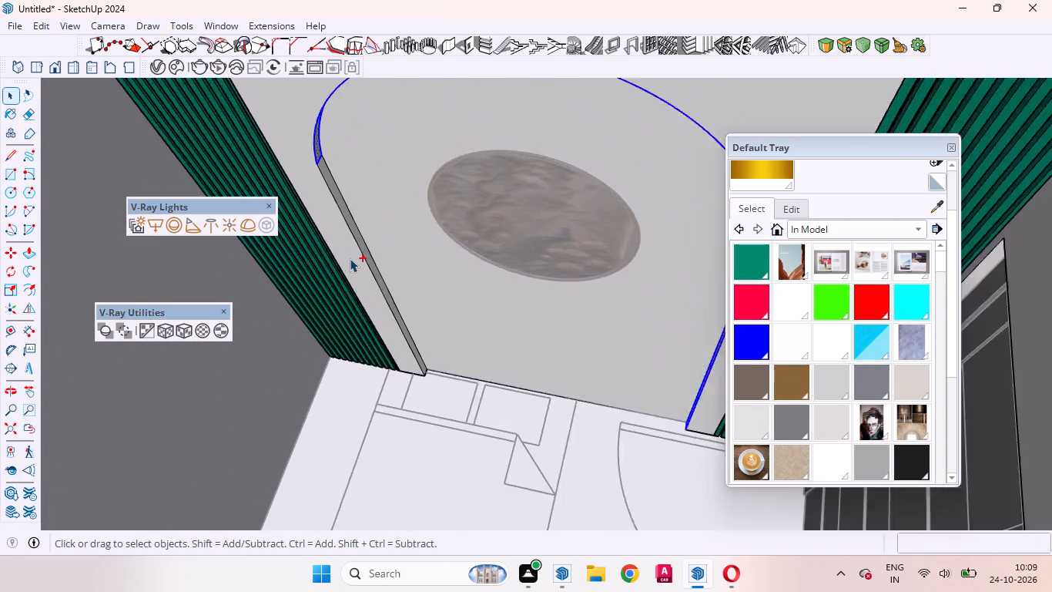
scroll(350, 258, "up", 17, "ctrl")
double_click(368, 217, "ctrl")
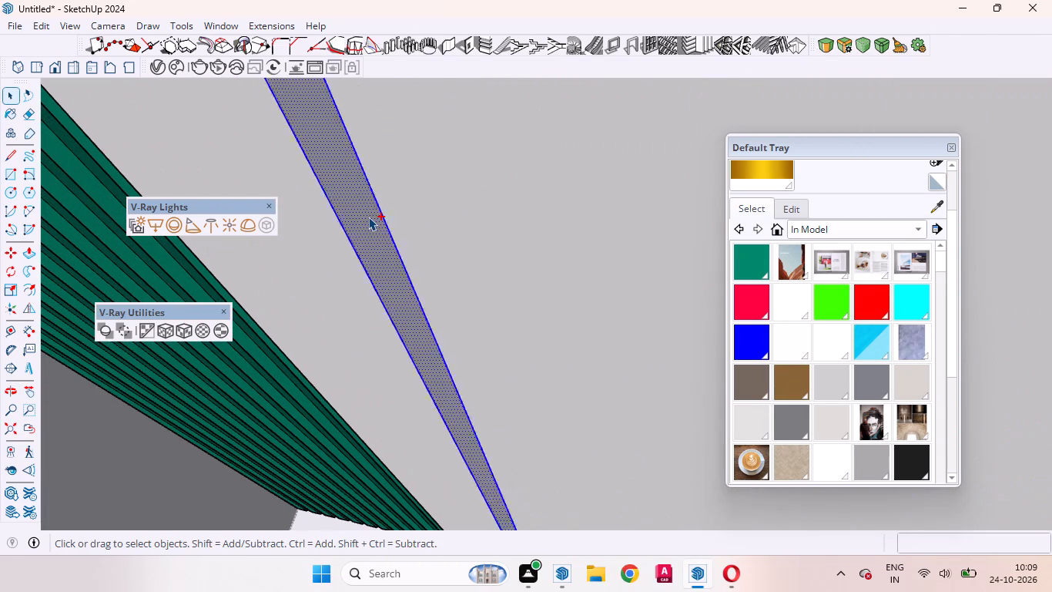
scroll(367, 251, "down", 15, "ctrl")
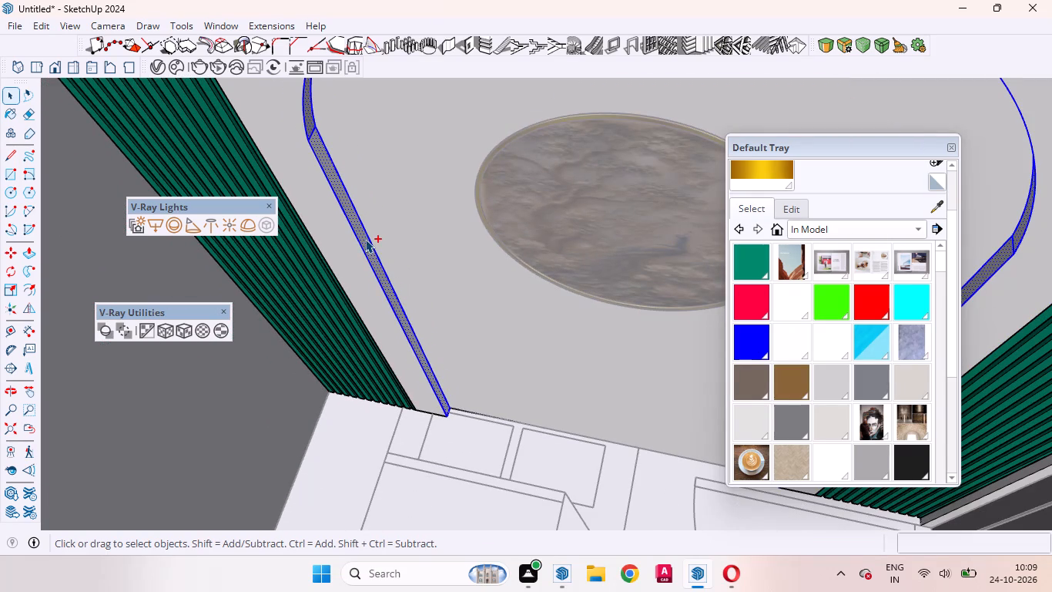
right_click(365, 239, "ctrl")
left_click(400, 144, "ctrl")
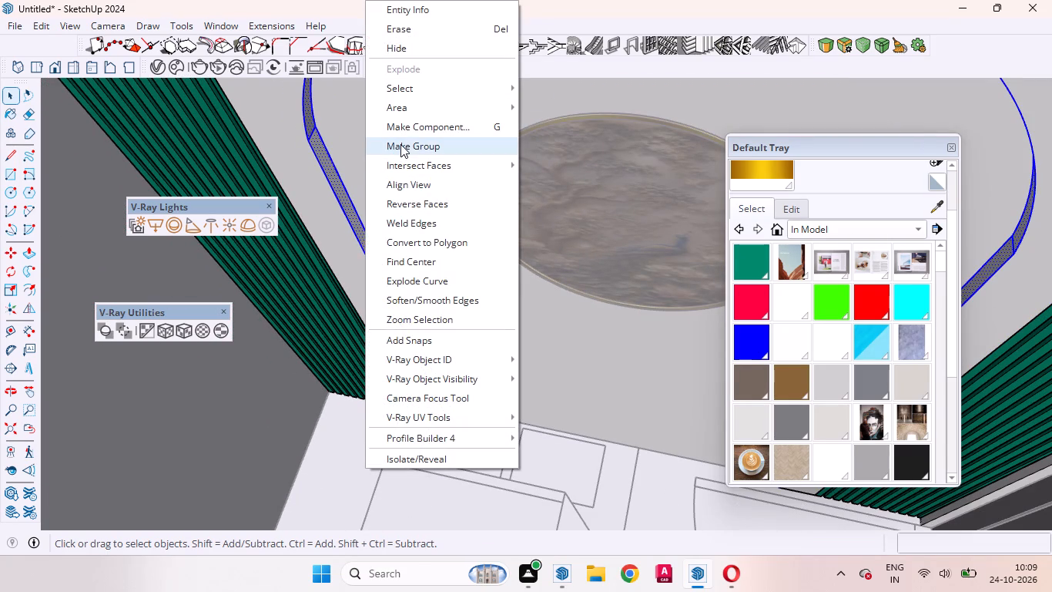
Convert the grouped arch return into a V-Ray mesh light.
left_click(266, 221)
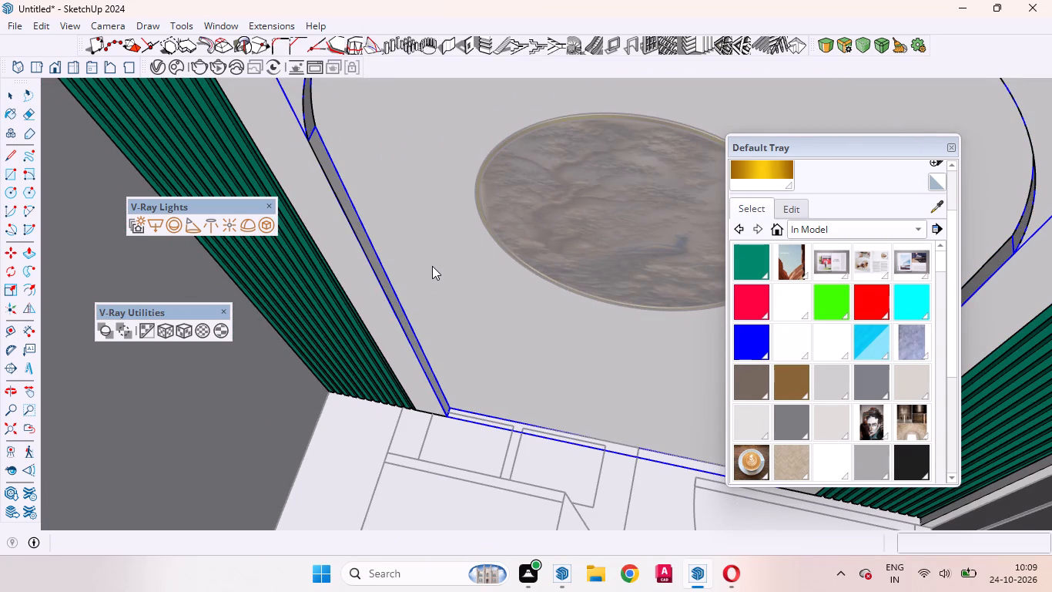
Set the Mesh Light's colour temperature to 4000 K in the V-Ray Asset Editor.
scroll(473, 274, "down", 8)
middle_click_drag(504, 315, 505, 316)
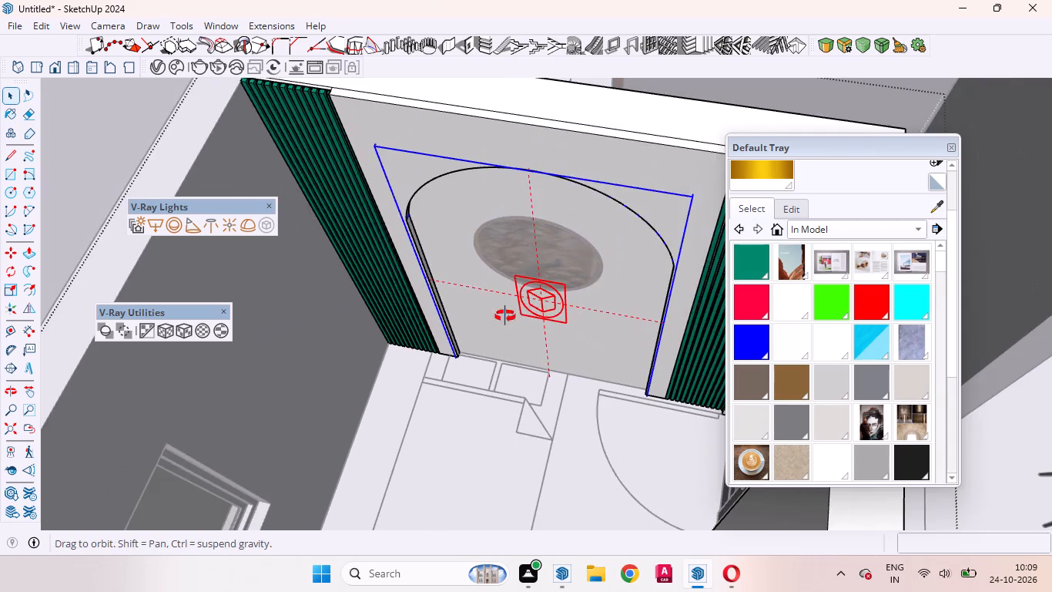
middle_click_drag(505, 316, 581, 210)
scroll(581, 210, "up", 1)
scroll(519, 292, "down", 5)
middle_click_drag(530, 255, 538, 301)
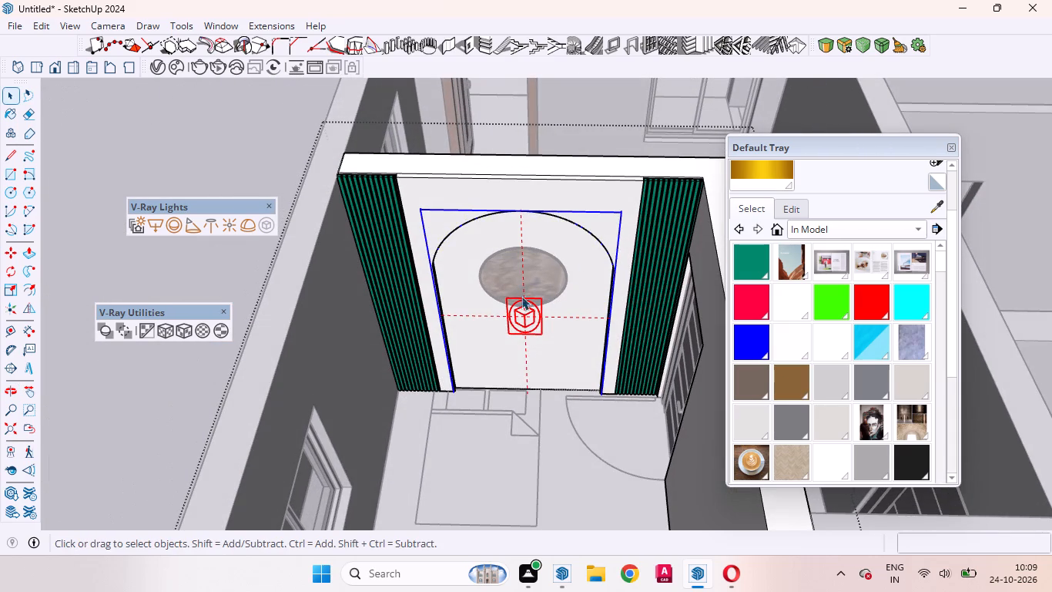
left_click(156, 68)
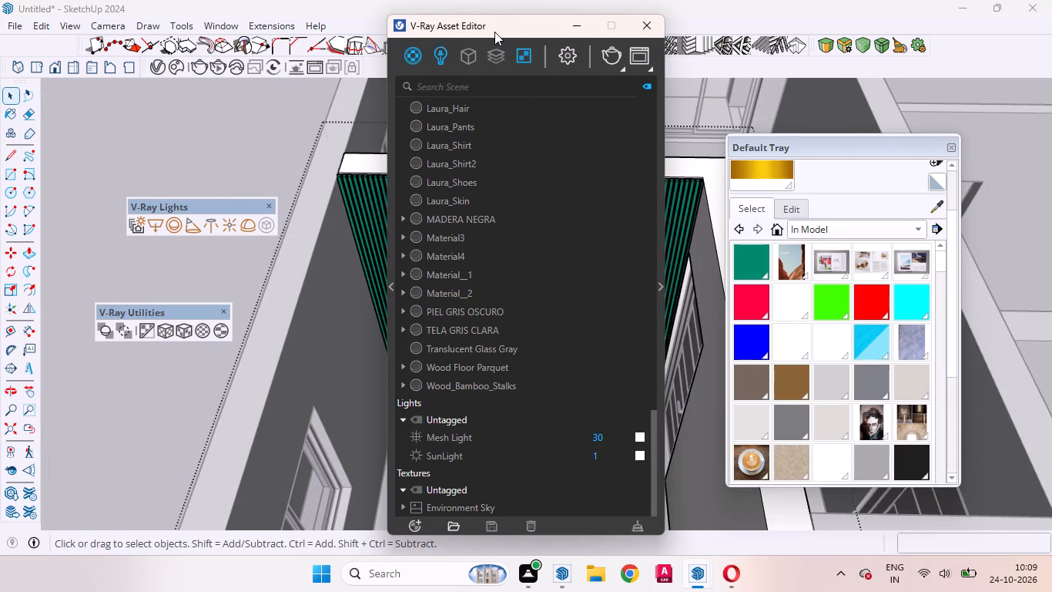
left_click_drag(494, 32, 477, 33)
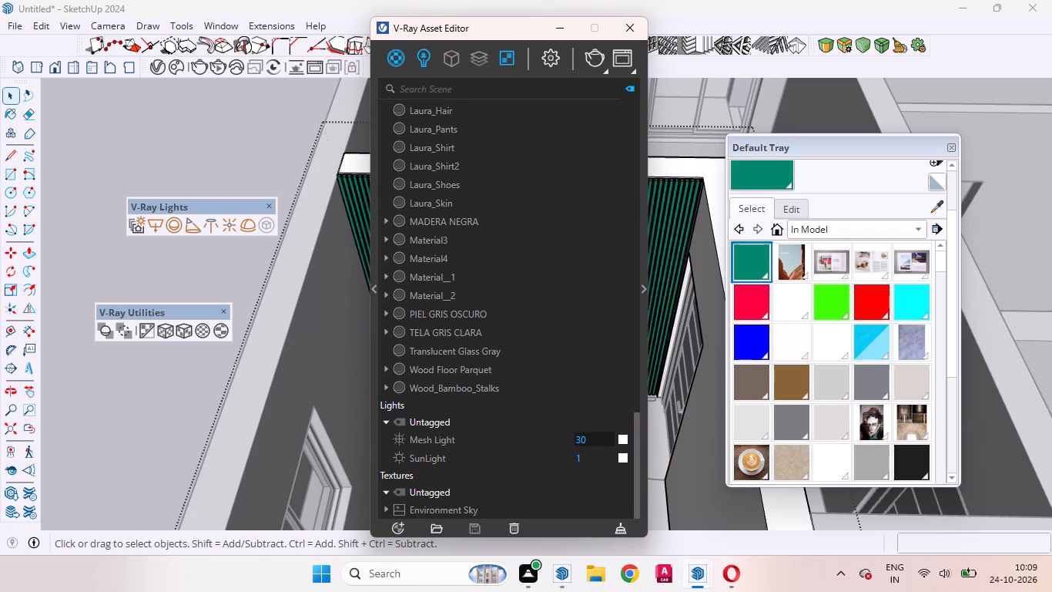
left_click(427, 65)
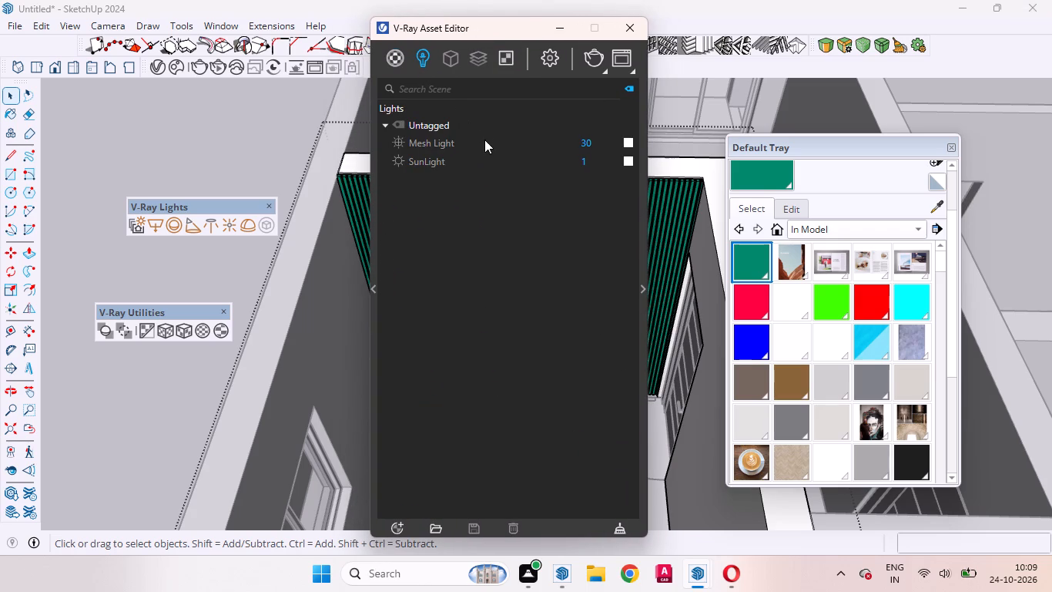
left_click(625, 143)
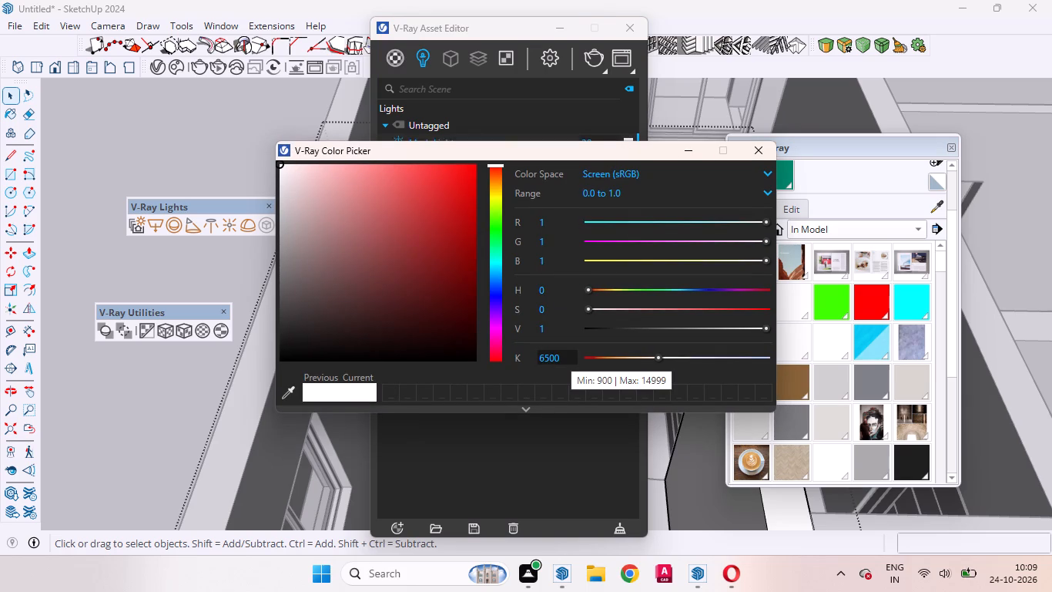
left_click(548, 357)
key("BackSpace")
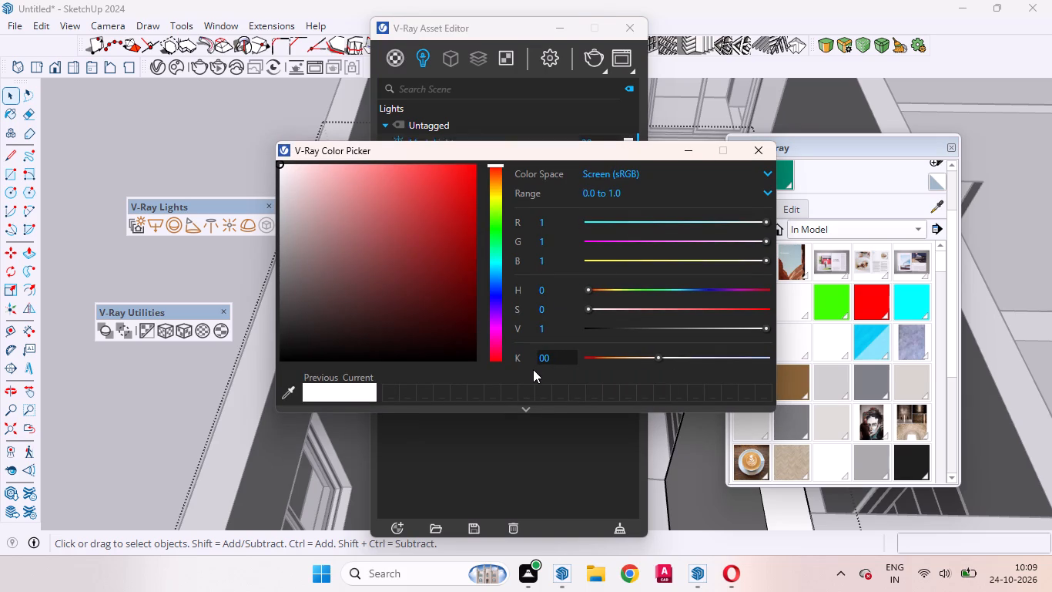
key("BackSpace")
key("BackSpace")
type("40")
key("Return")
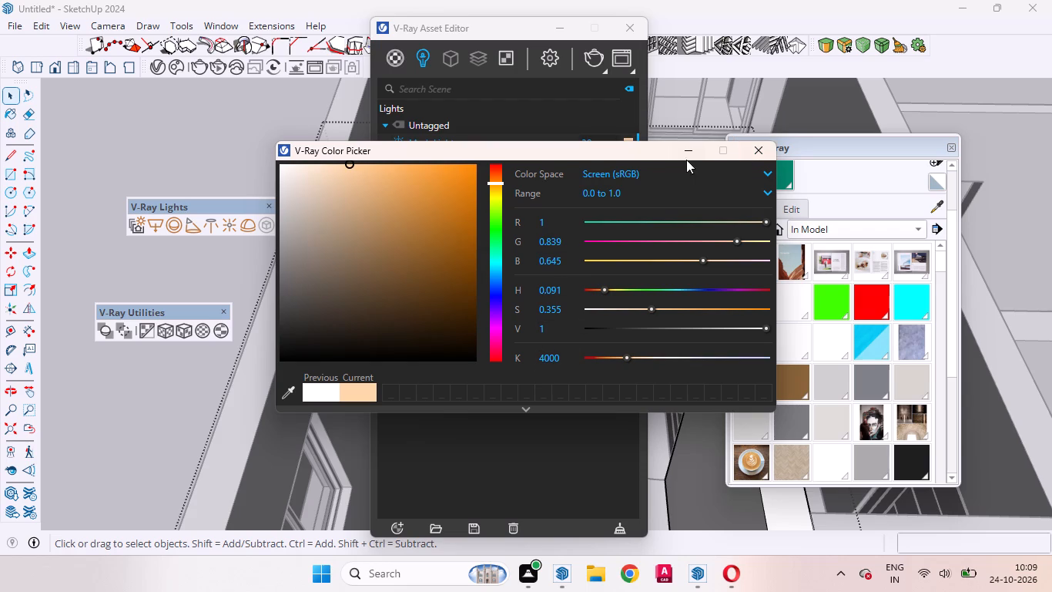
left_click_drag(649, 153, 590, 224)
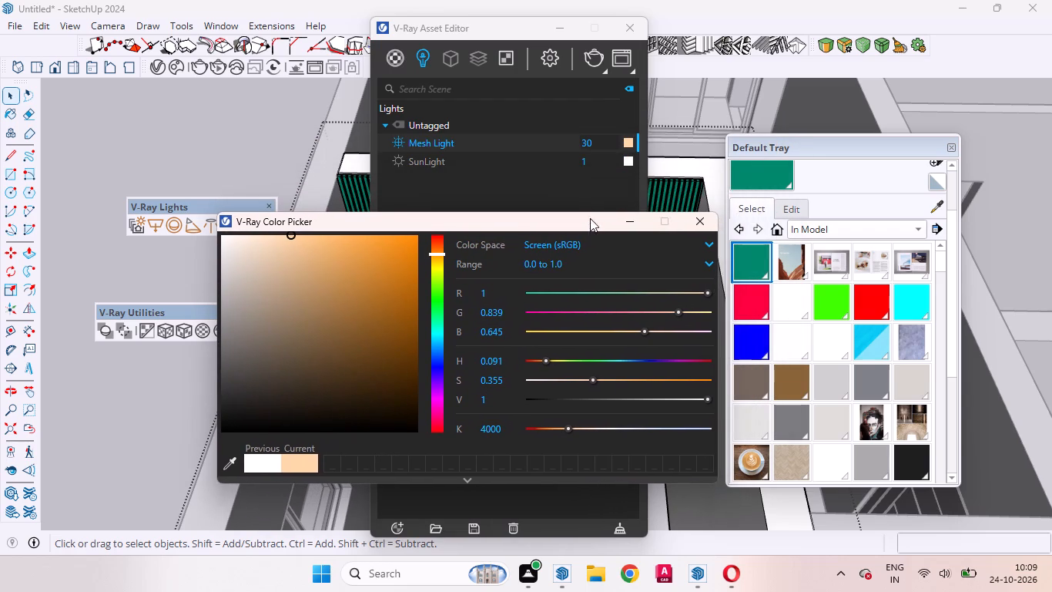
Set the Mesh Light's intensity to 100 and close the colour picker.
left_click(585, 141)
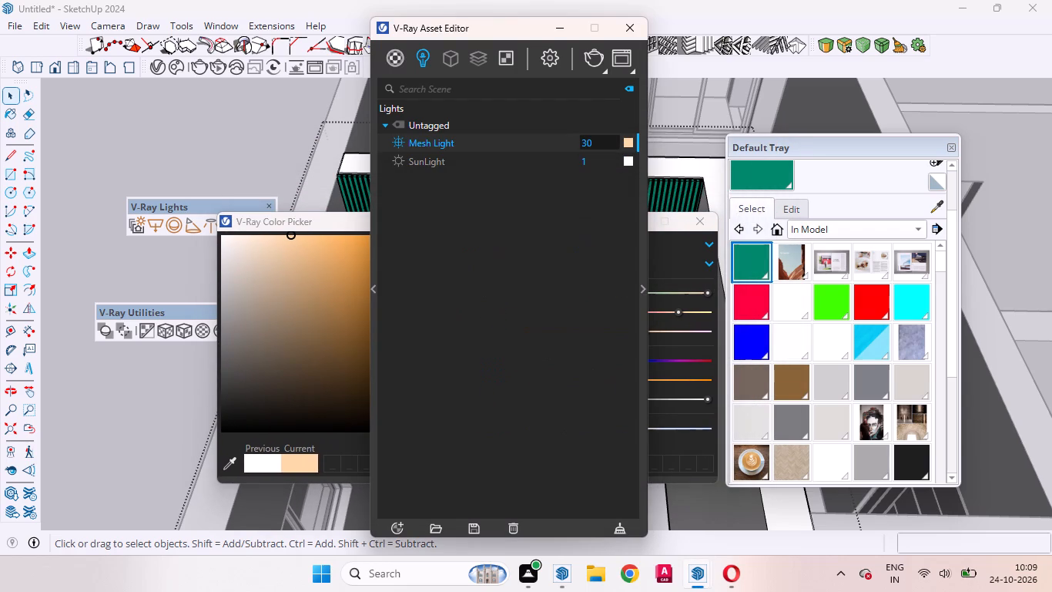
key("1")
key("BackSpace")
key("BackSpace")
type("10")
key("Return")
left_click(191, 140)
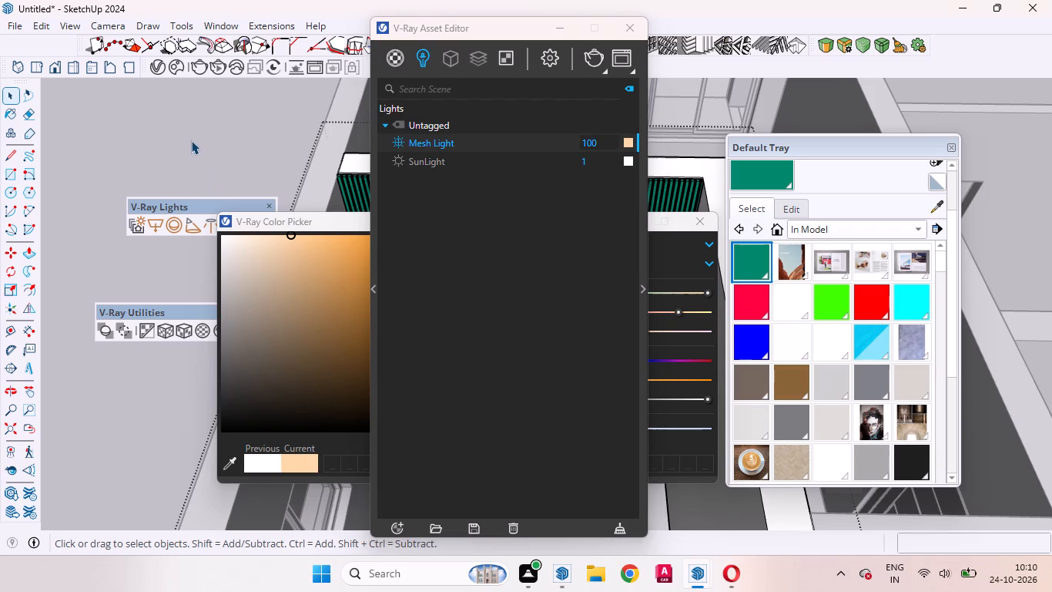
left_click_drag(295, 222, 172, 294)
left_click(585, 291)
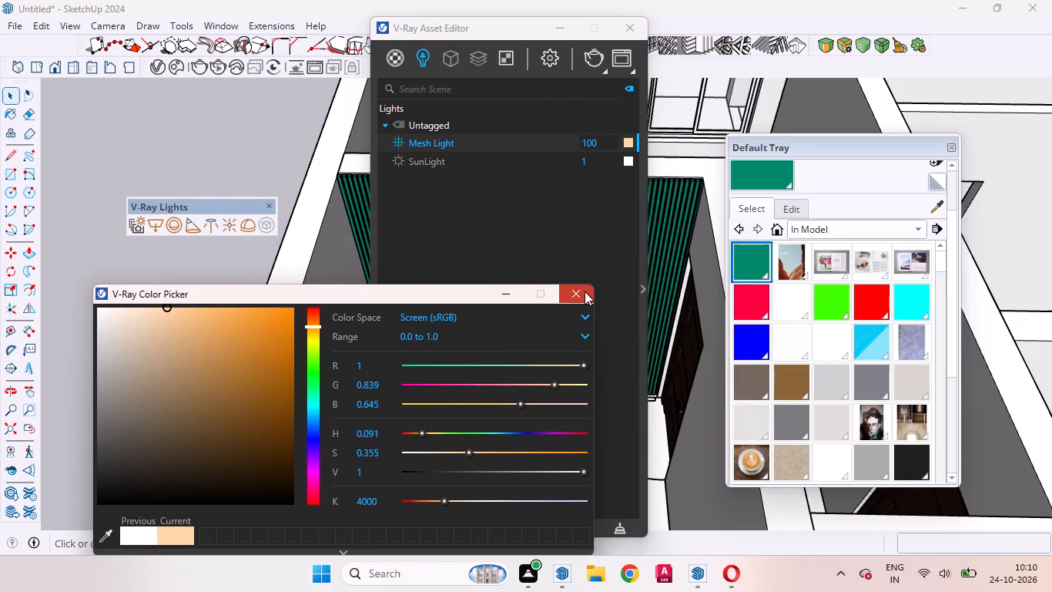
Position the camera inside the bedroom, facing the arched peacock-relief wall, at an eye height of 5'.
left_click_drag(494, 30, 515, 68)
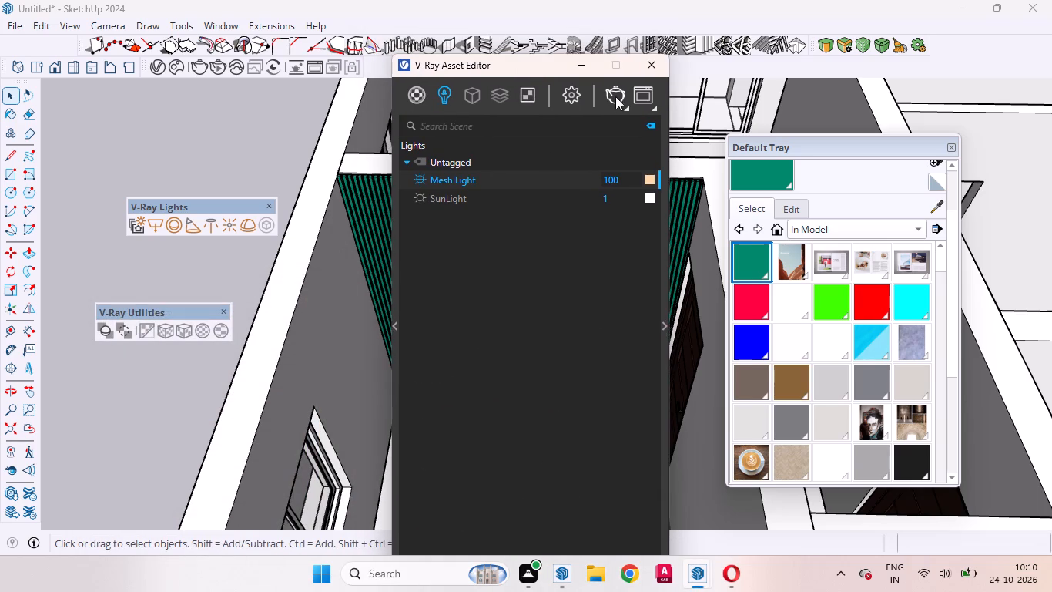
left_click(628, 107)
left_click_drag(515, 69, 749, 307)
scroll(397, 182, "down", 2)
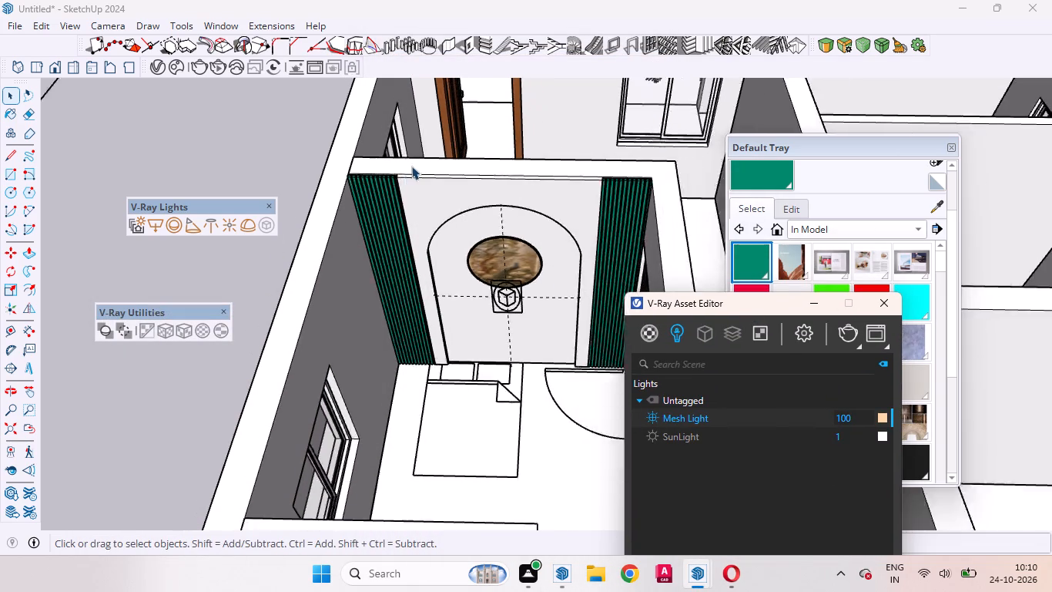
scroll(411, 166, "down", 3)
scroll(457, 286, "up", 8)
scroll(458, 338, "down", 4)
middle_click_drag(464, 367, 474, 299)
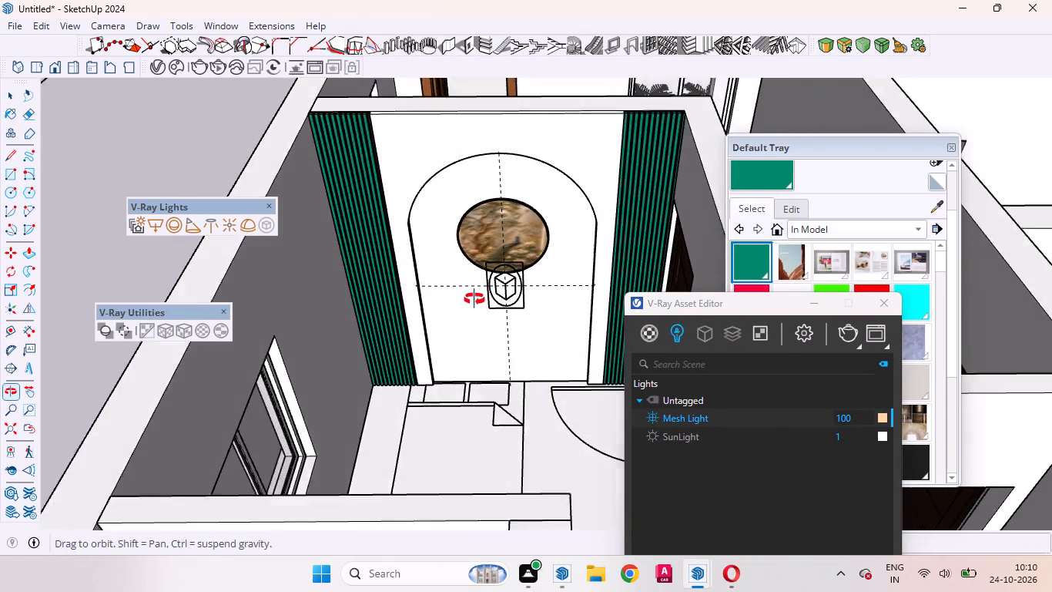
middle_click_drag(474, 299, 475, 274)
scroll(476, 283, "down", 4)
middle_click_drag(474, 298, 477, 389)
scroll(477, 389, "up", 1)
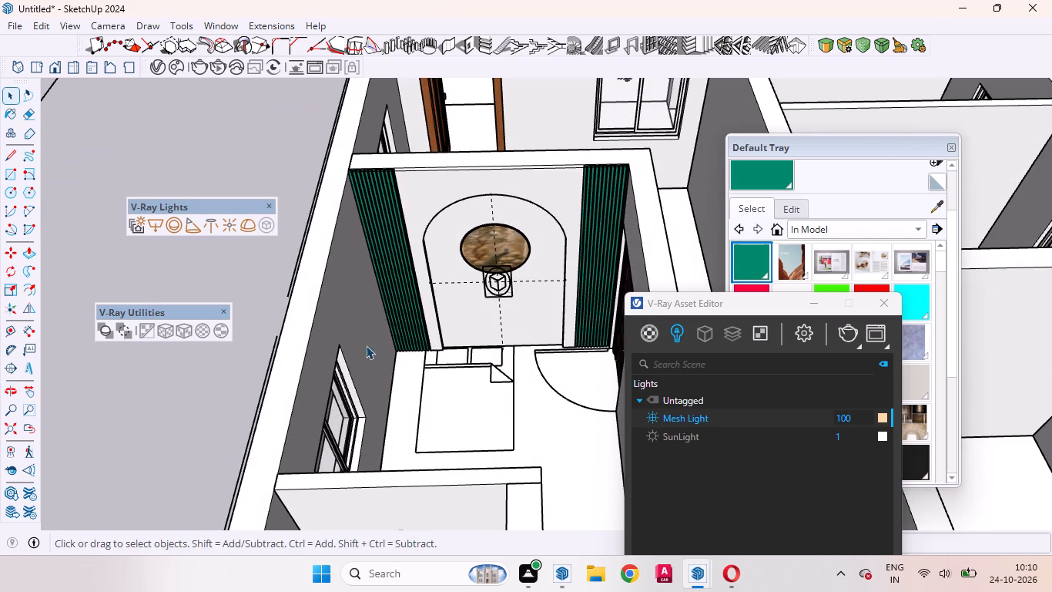
left_click(12, 449)
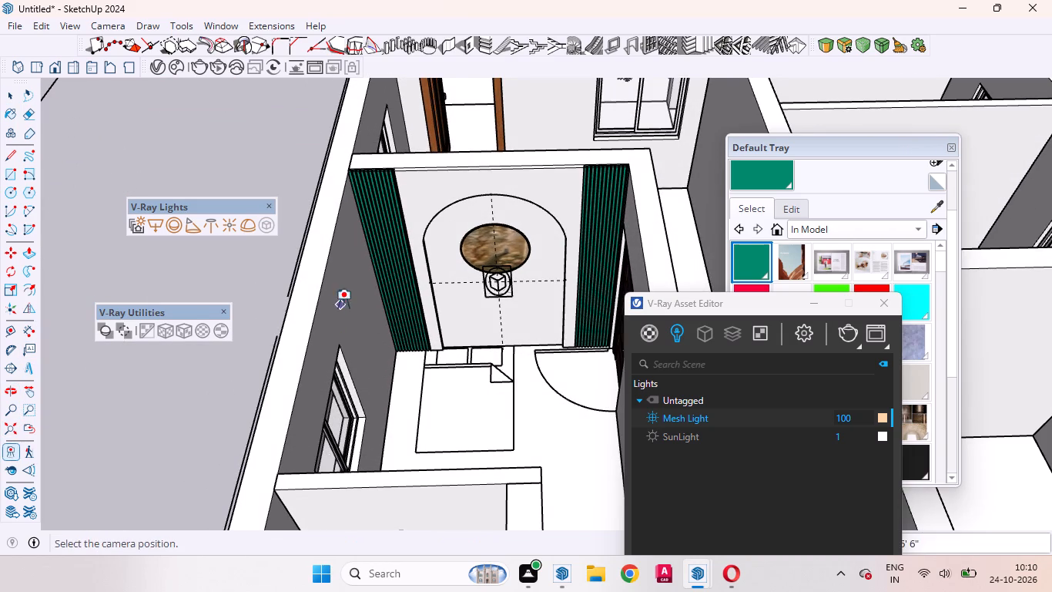
middle_click_drag(344, 303, 350, 399)
scroll(350, 397, "up", 1)
scroll(384, 206, "down", 8)
scroll(434, 308, "up", 4)
middle_click_drag(444, 335, 418, 359)
left_click_drag(473, 354, 486, 308)
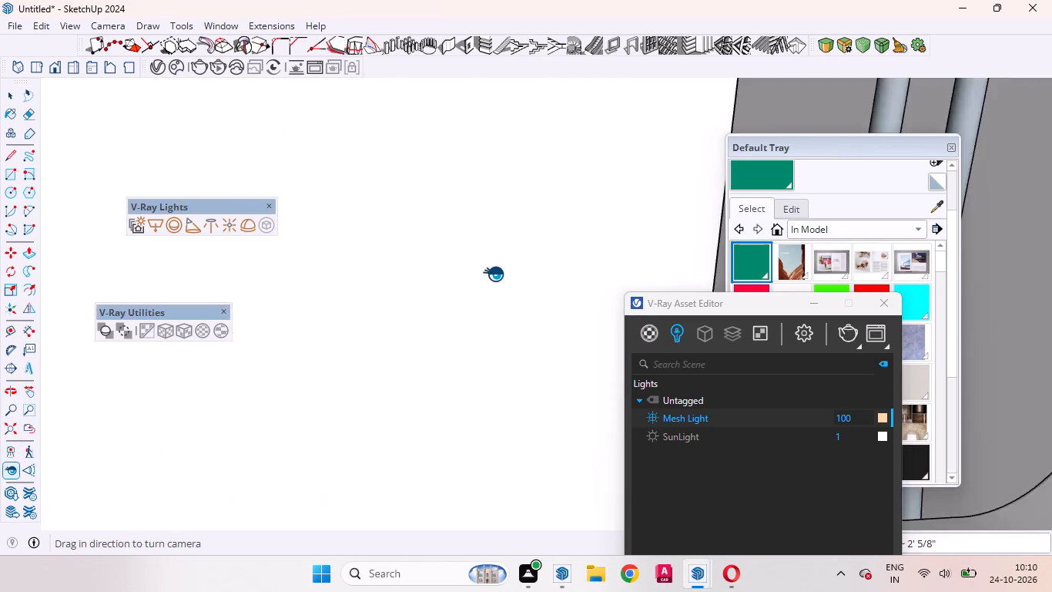
type("5'")
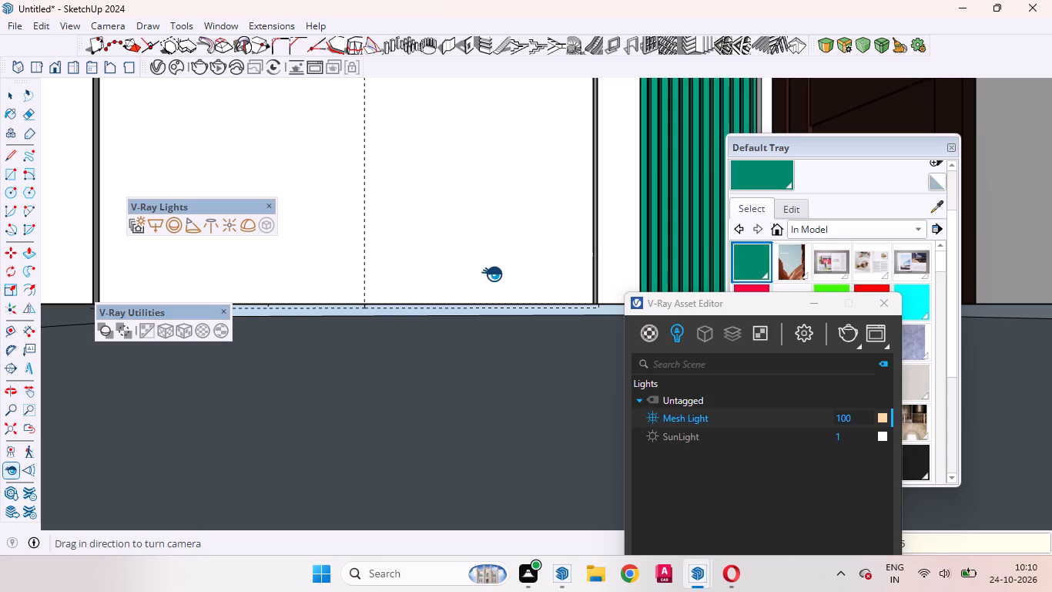
key("Return")
key("space")
middle_click_drag(485, 280, 447, 281)
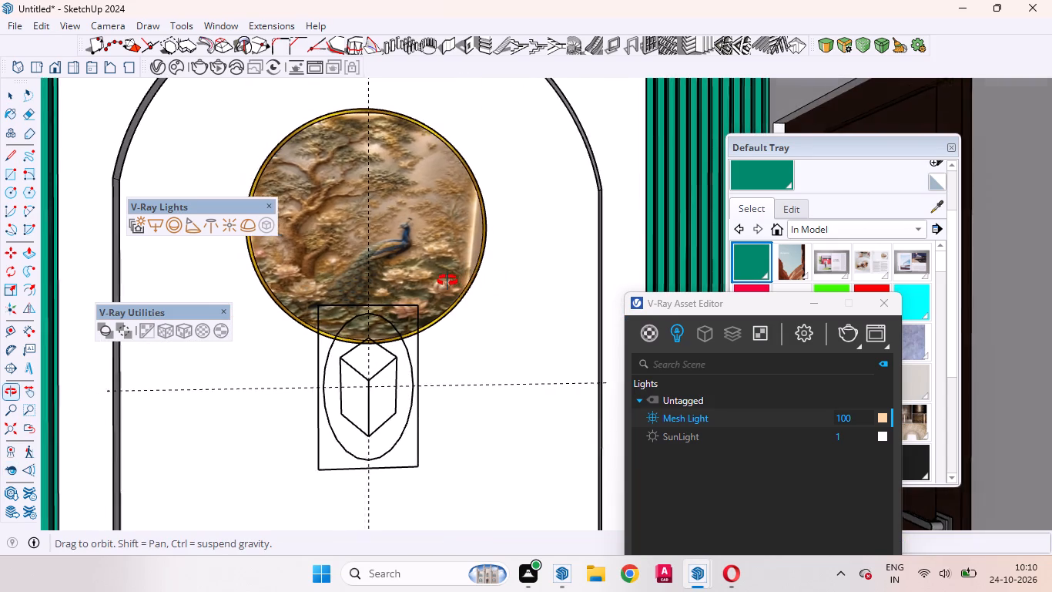
Reposition the camera inside the bedroom, facing the arched peacock-relief wall from further back, at an eye height of 6'.
middle_click_drag(447, 281, 436, 294)
scroll(436, 294, "up", 1)
scroll(465, 247, "down", 1)
middle_click_drag(475, 249, 482, 402)
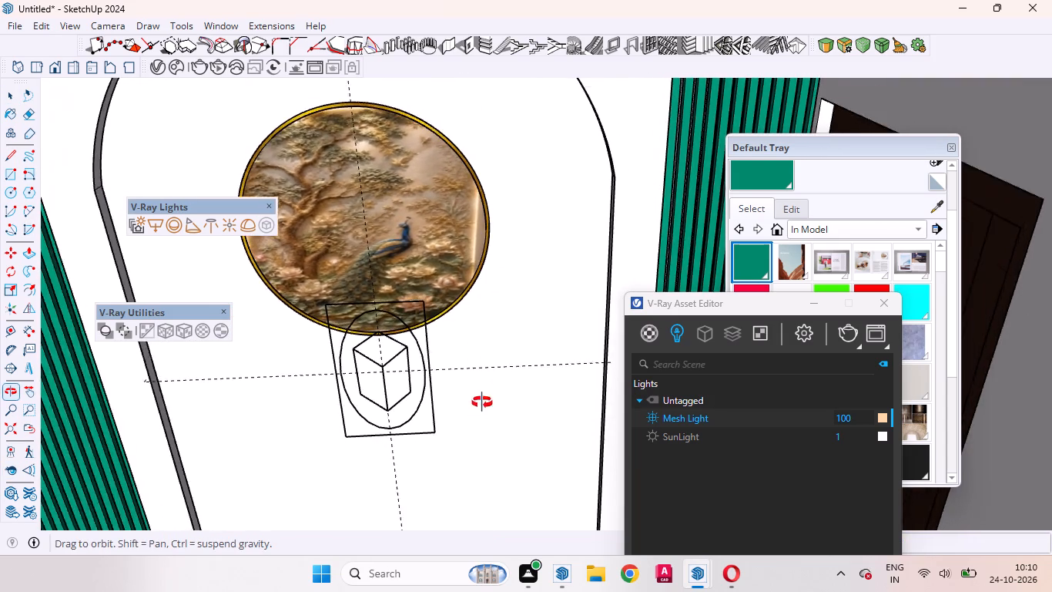
middle_click_drag(482, 402, 484, 413)
scroll(484, 324, "down", 7)
middle_click_drag(495, 291, 467, 336)
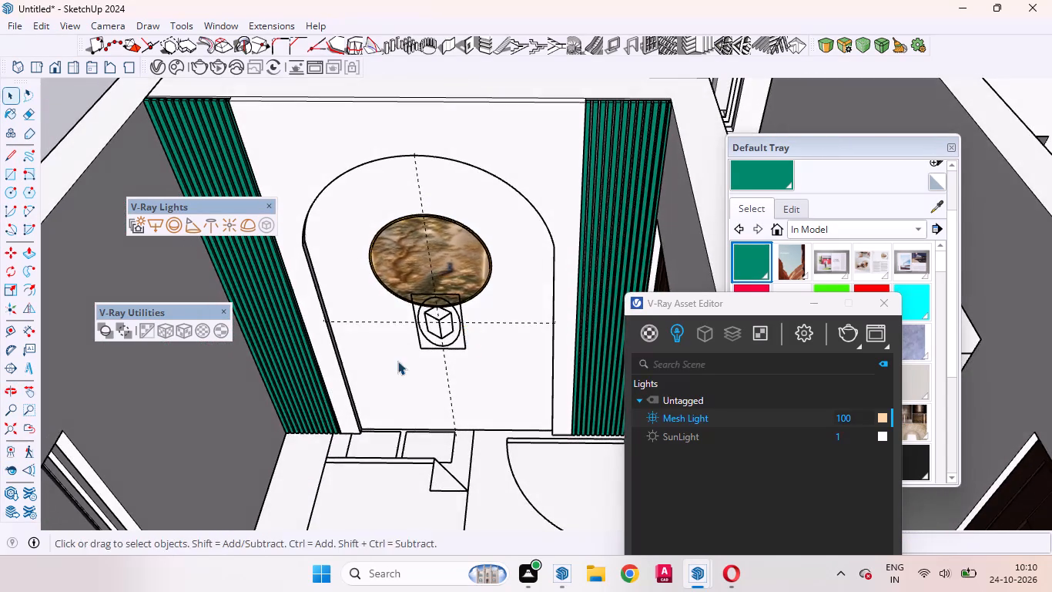
scroll(550, 180, "down", 5)
scroll(428, 283, "up", 4)
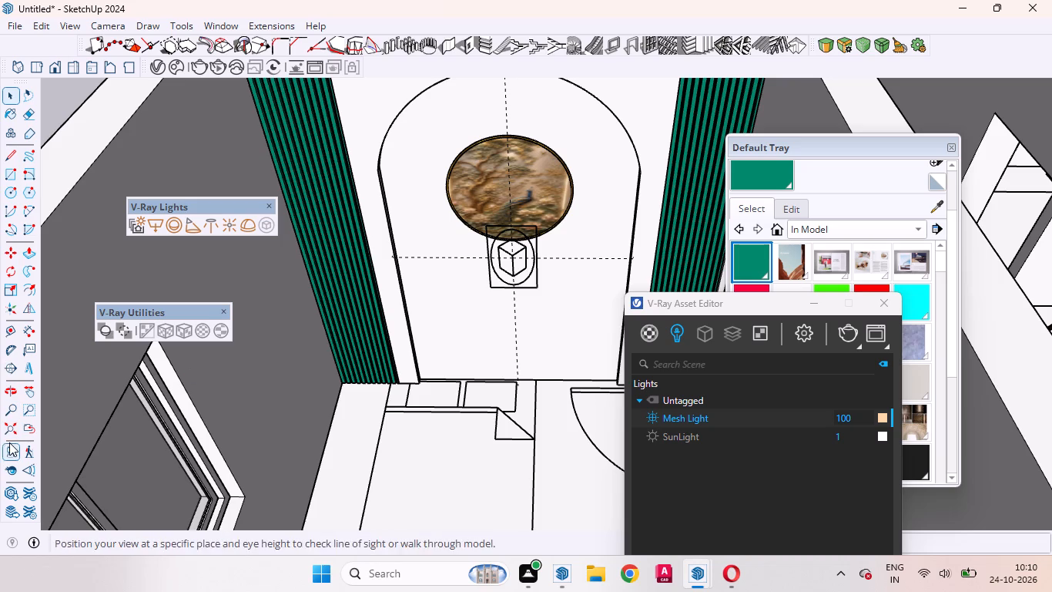
left_click(9, 442)
scroll(517, 184, "down", 4)
middle_click_drag(495, 259, 530, 480)
middle_click_drag(523, 452, 411, 413)
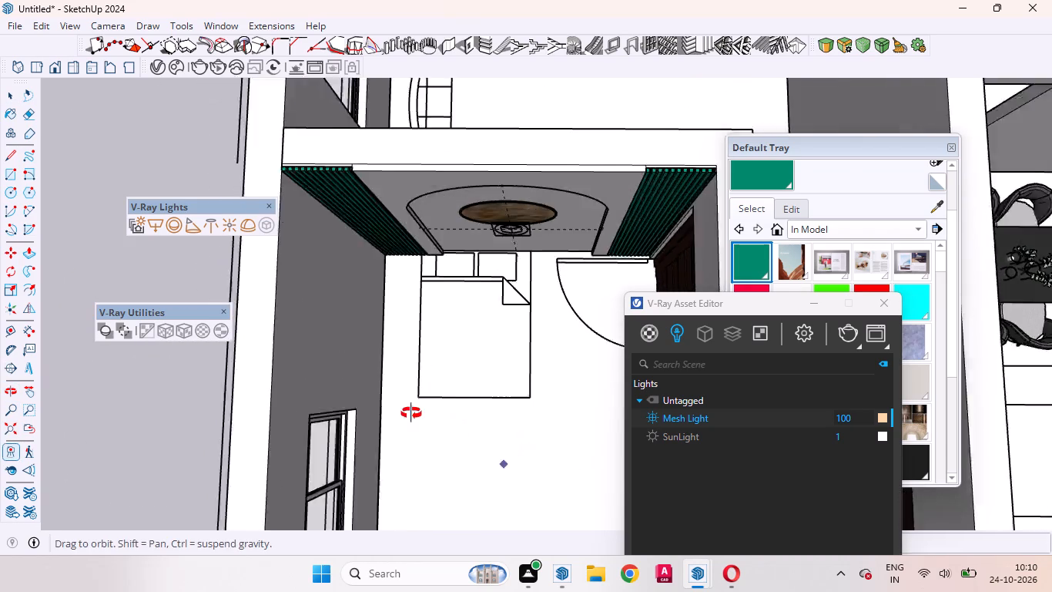
middle_click_drag(411, 413, 410, 409)
scroll(524, 267, "down", 8)
middle_click_drag(499, 319, 560, 345)
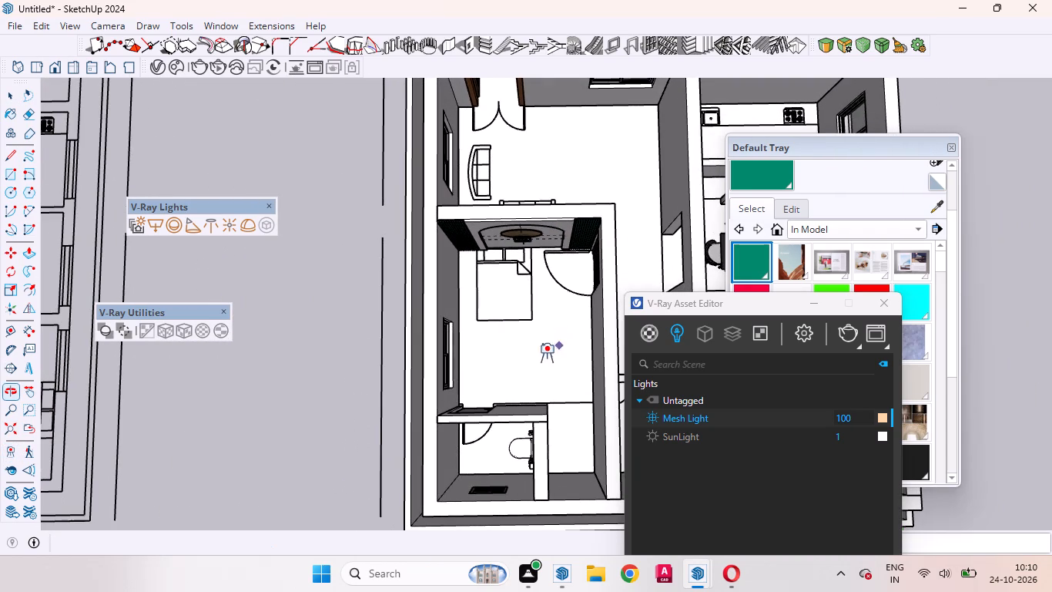
left_click_drag(519, 387, 516, 345)
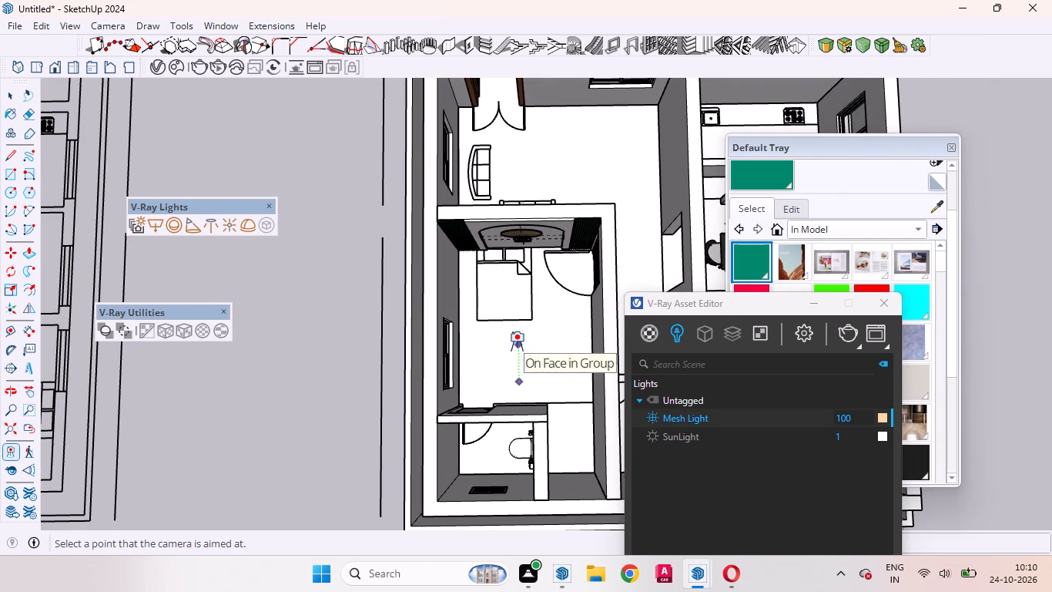
left_click_drag(516, 345, 516, 371)
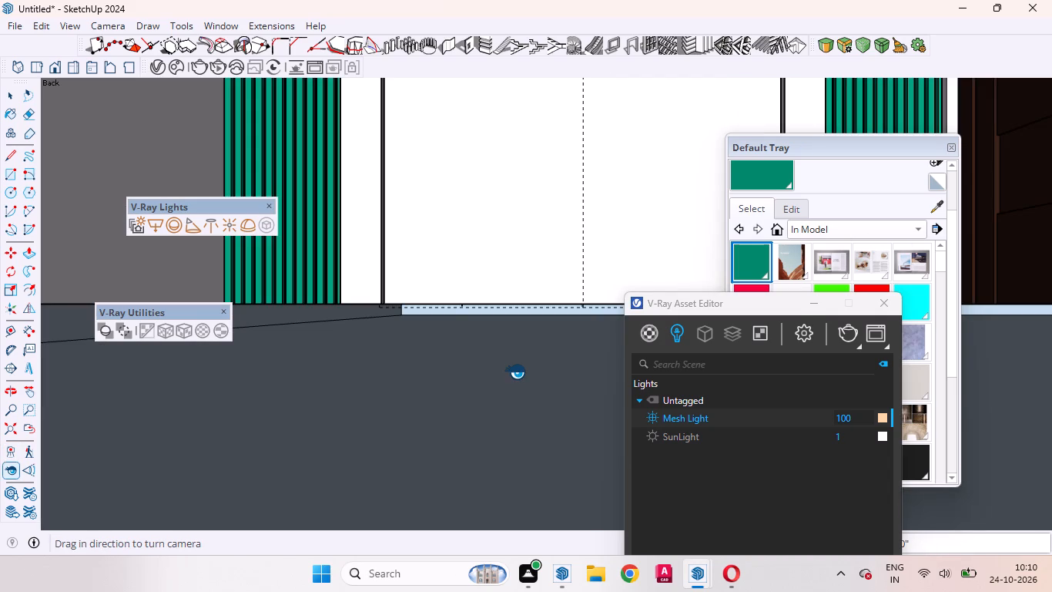
type("6'")
key("Return")
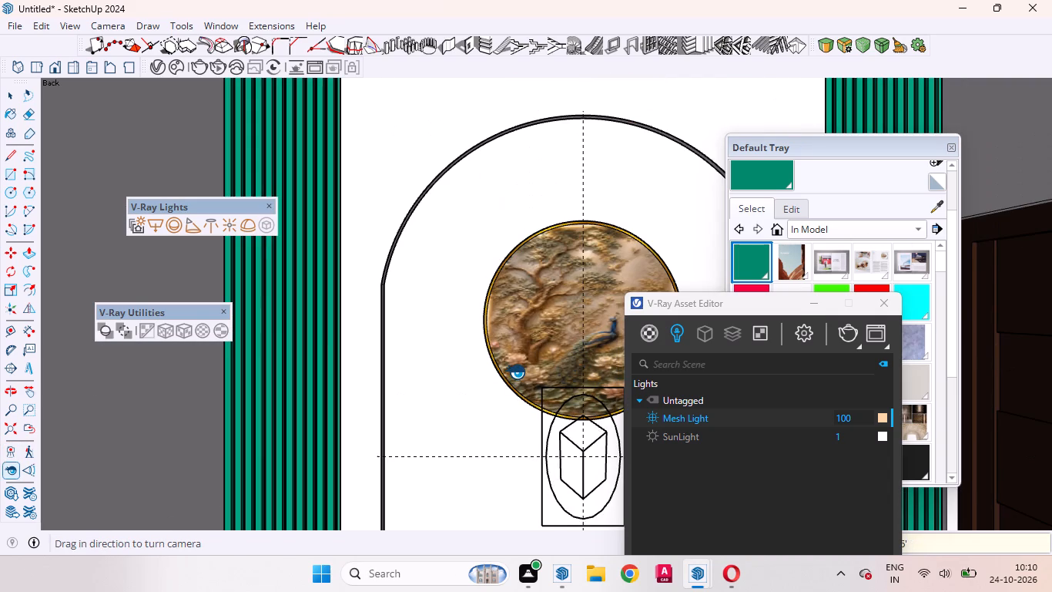
key("space")
Move the floating windows off the arched wall and set the camera's field of view to 50.
left_click_drag(884, 151, 962, 187)
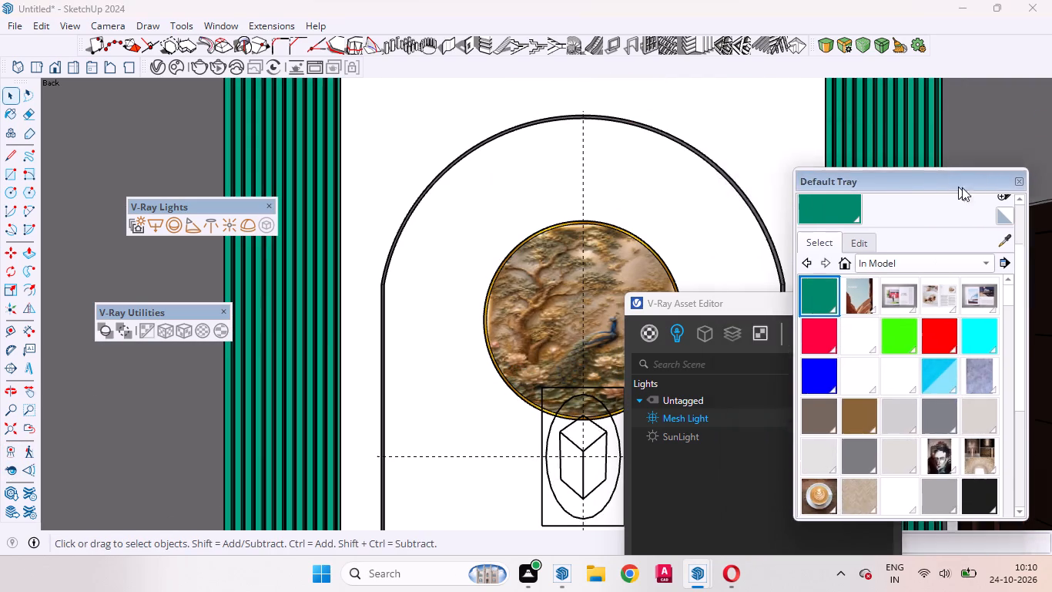
left_click_drag(962, 187, 389, 245)
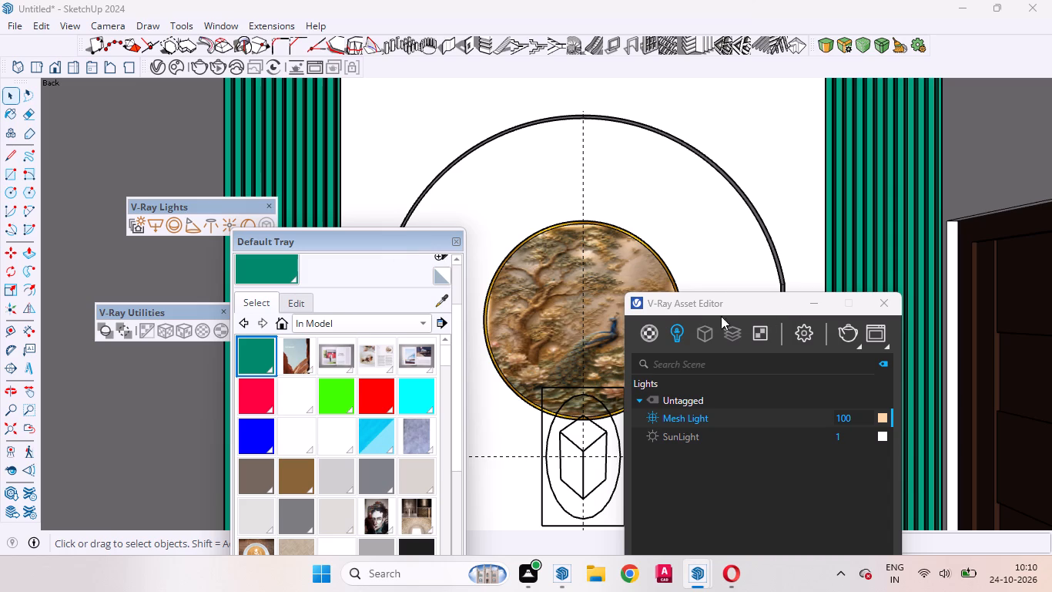
left_click_drag(719, 304, 762, 308)
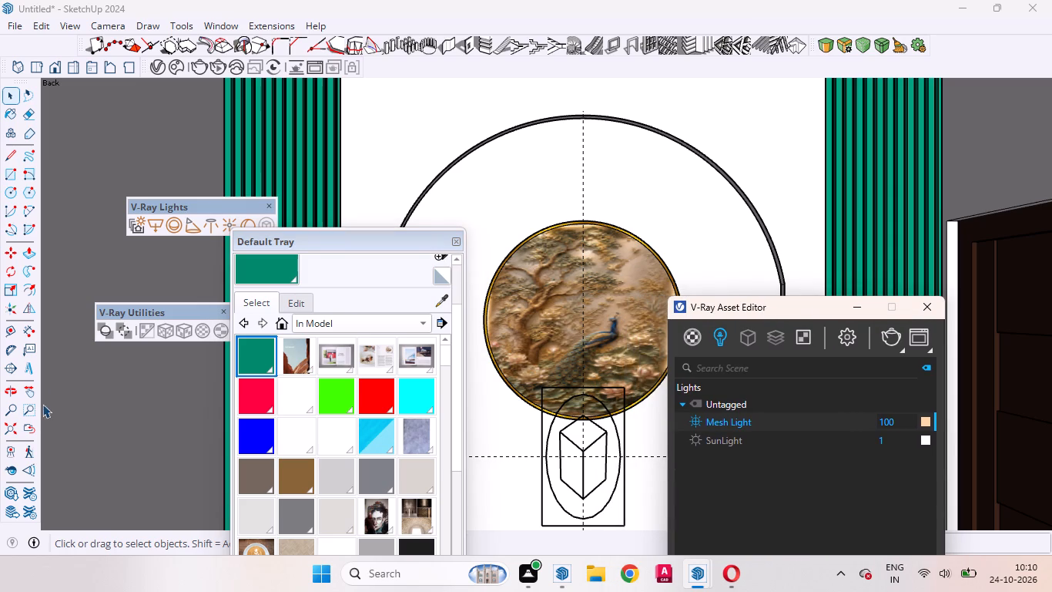
left_click(14, 412)
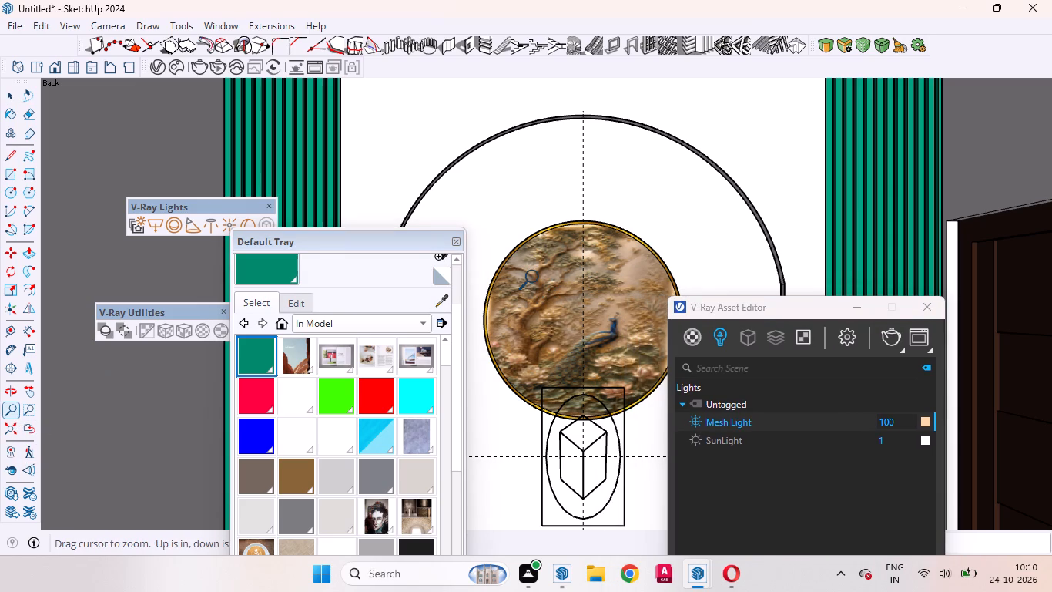
type("50")
key("Return")
key("space")
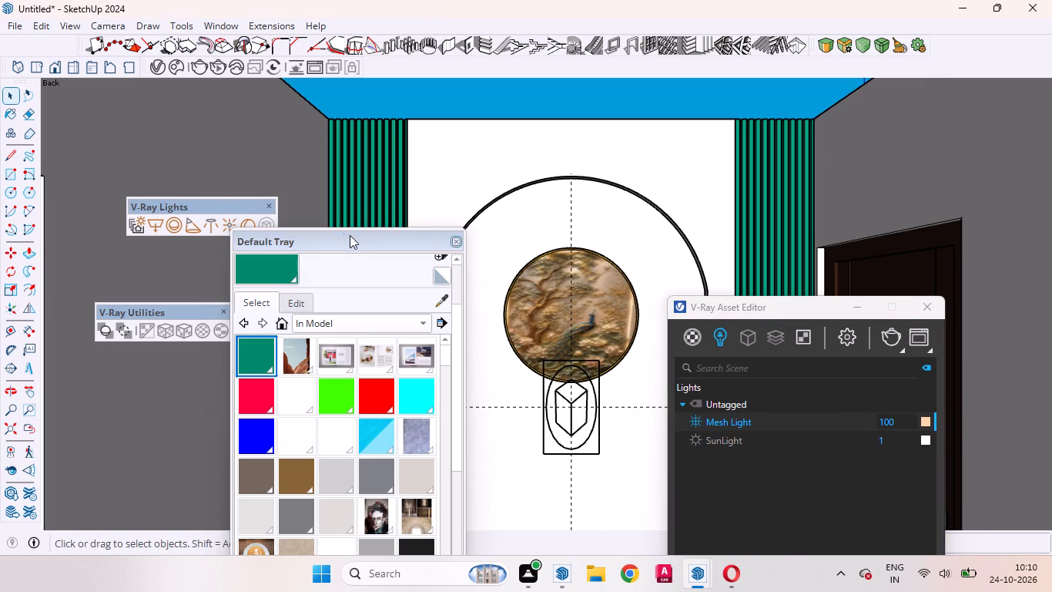
Shift the camera framing slightly lower on the arched peacock-relief wall, keeping the door in view and the floating windows aside.
left_click_drag(347, 238, 161, 200)
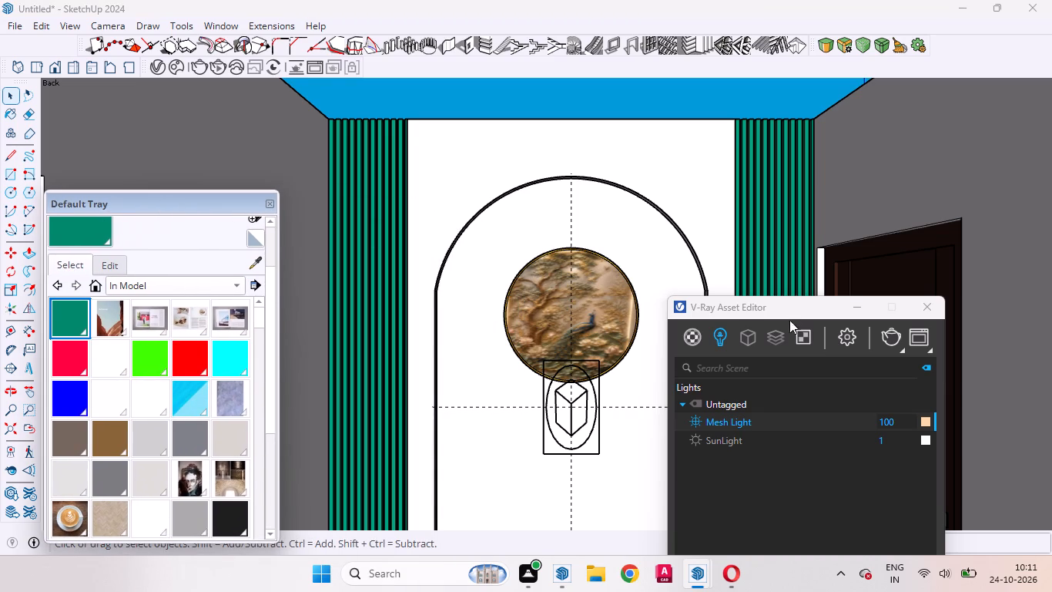
left_click_drag(789, 313, 451, 301)
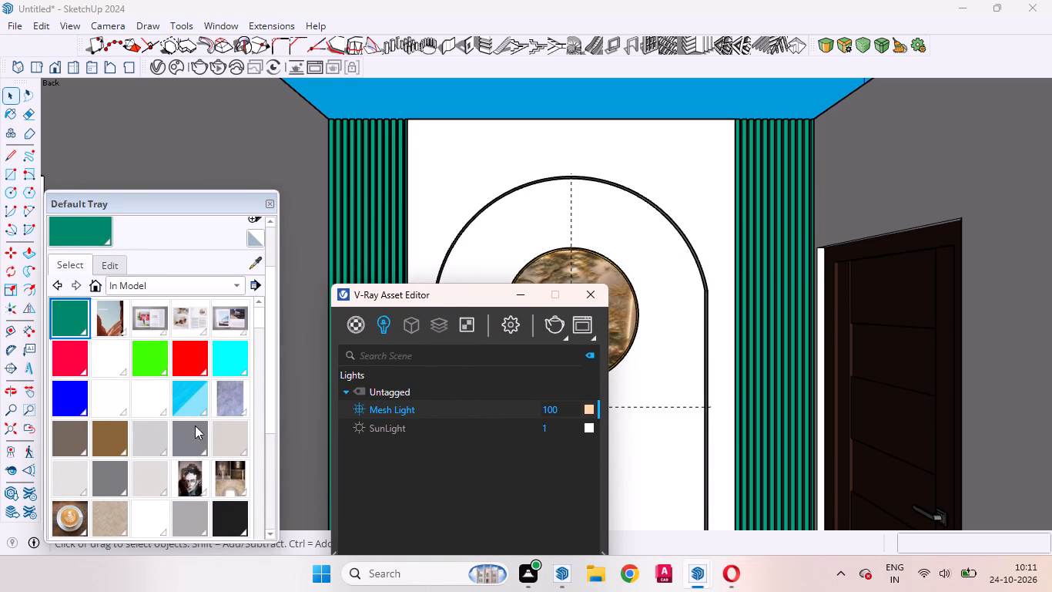
left_click(8, 471)
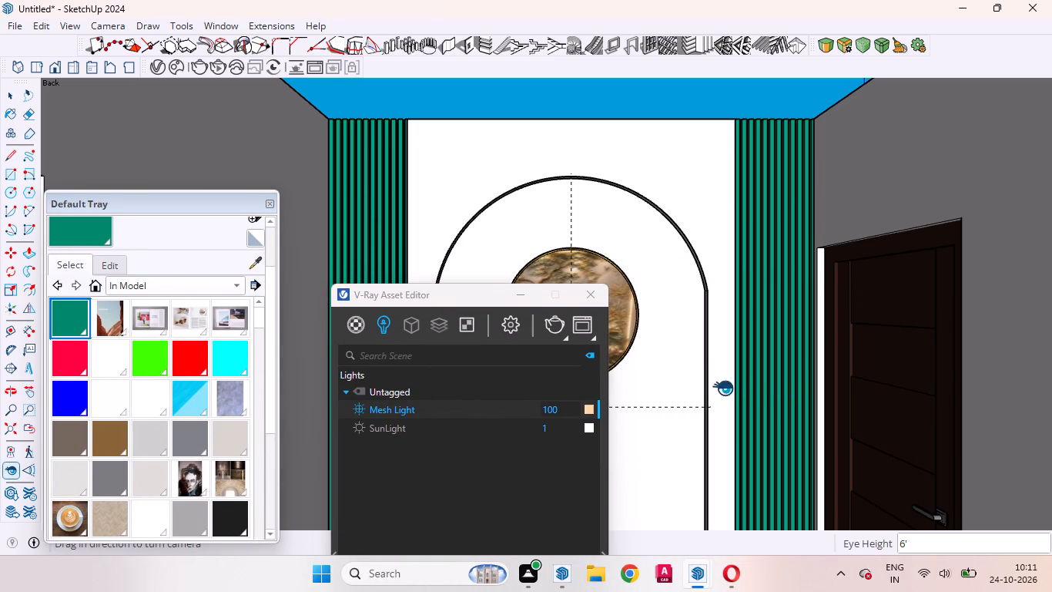
left_click(25, 388)
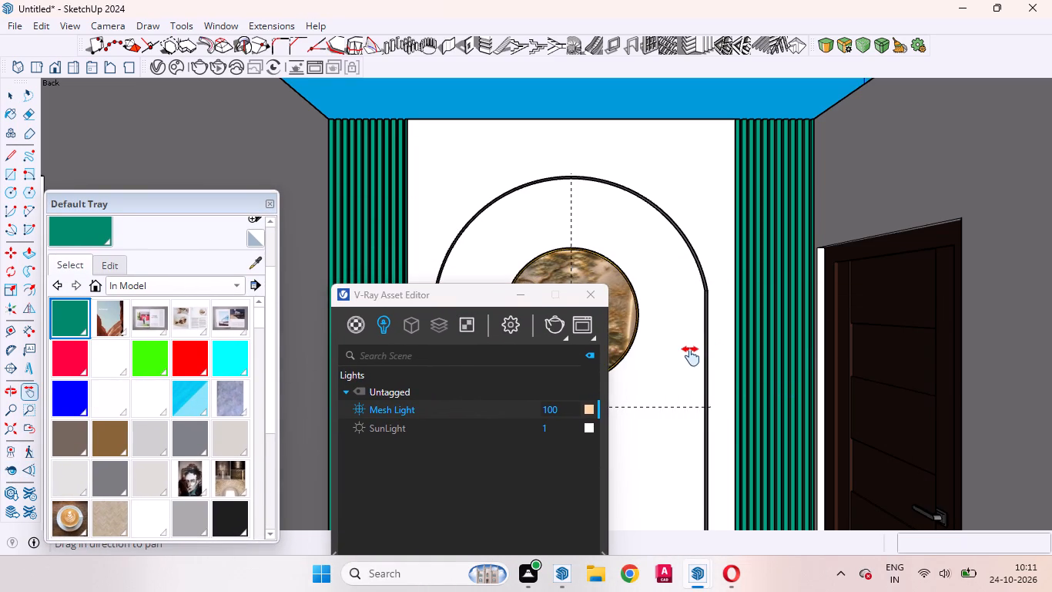
left_click_drag(688, 357, 690, 316)
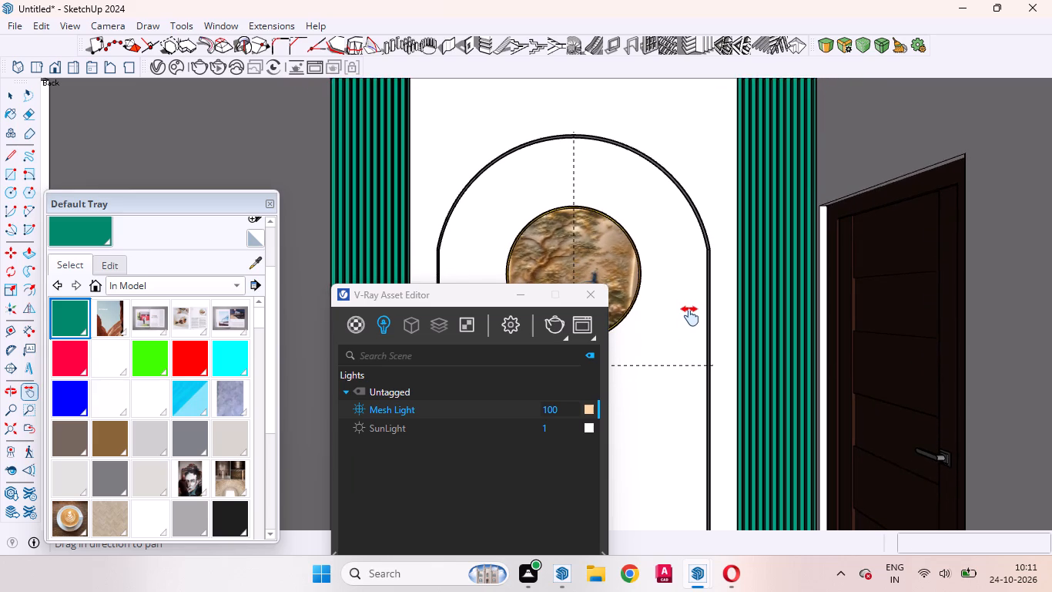
left_click_drag(690, 316, 691, 321)
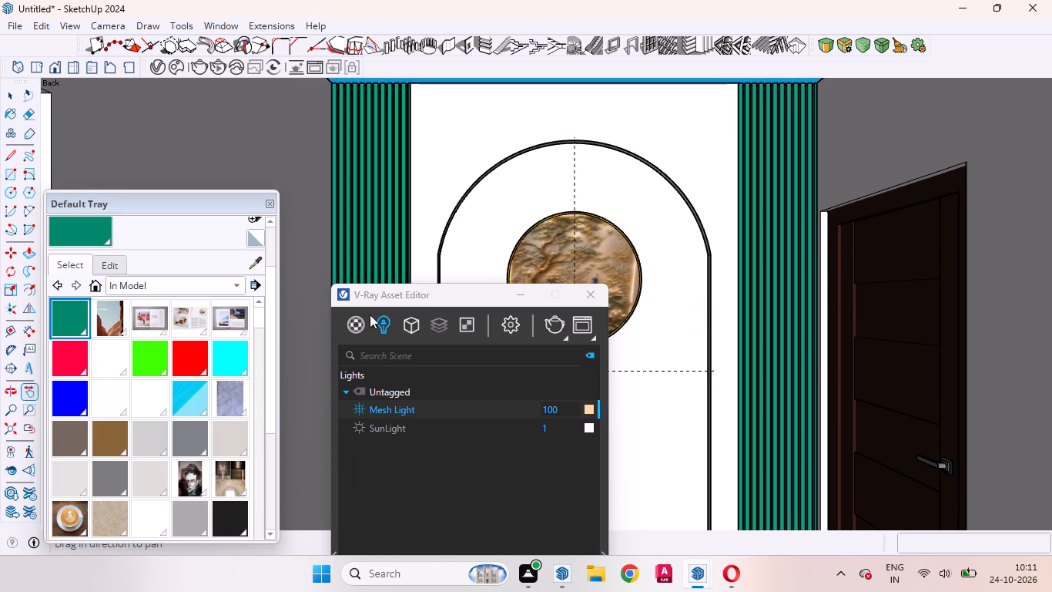
Start a V-Ray interactive render of the framed peacock-relief wall view.
left_click_drag(458, 295, 487, 258)
left_click(387, 388)
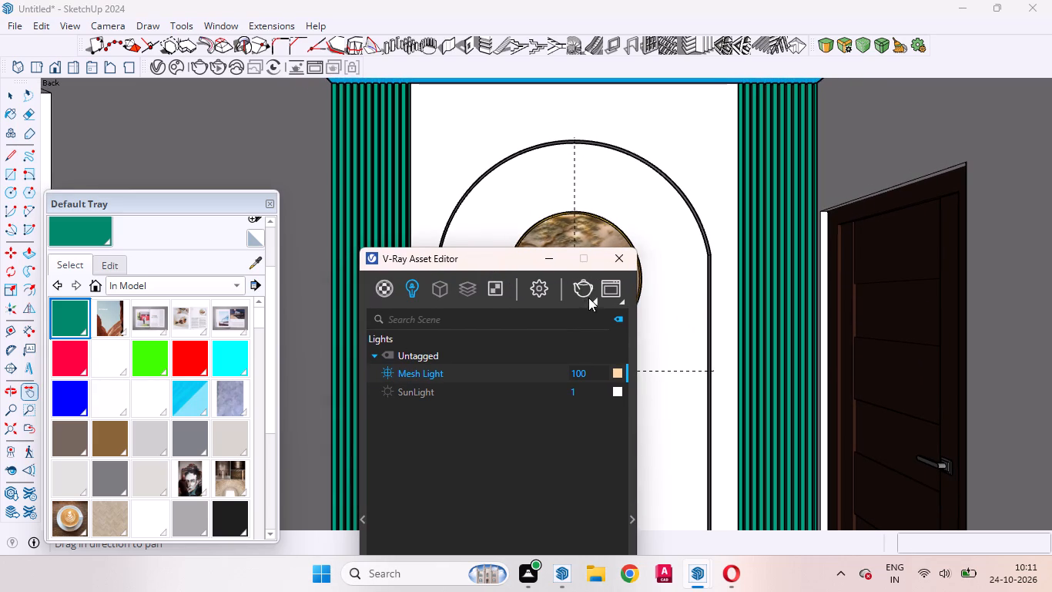
left_click(588, 298)
left_click(578, 321)
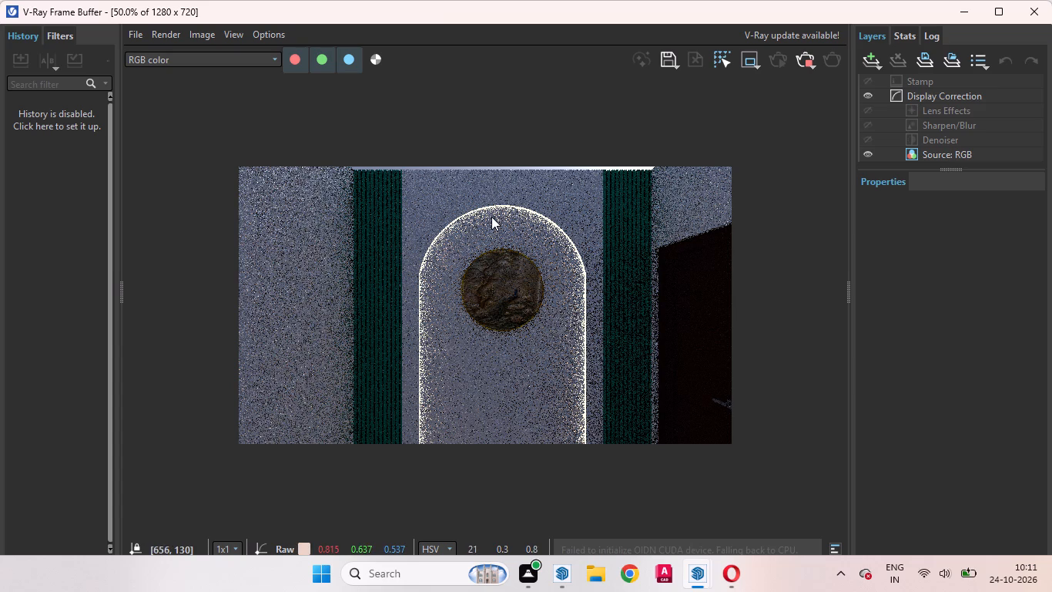
Examine the render's arch light glow, circular peacock relief and fluted green panels, both close up and as a whole.
left_click_drag(477, 218, 465, 345)
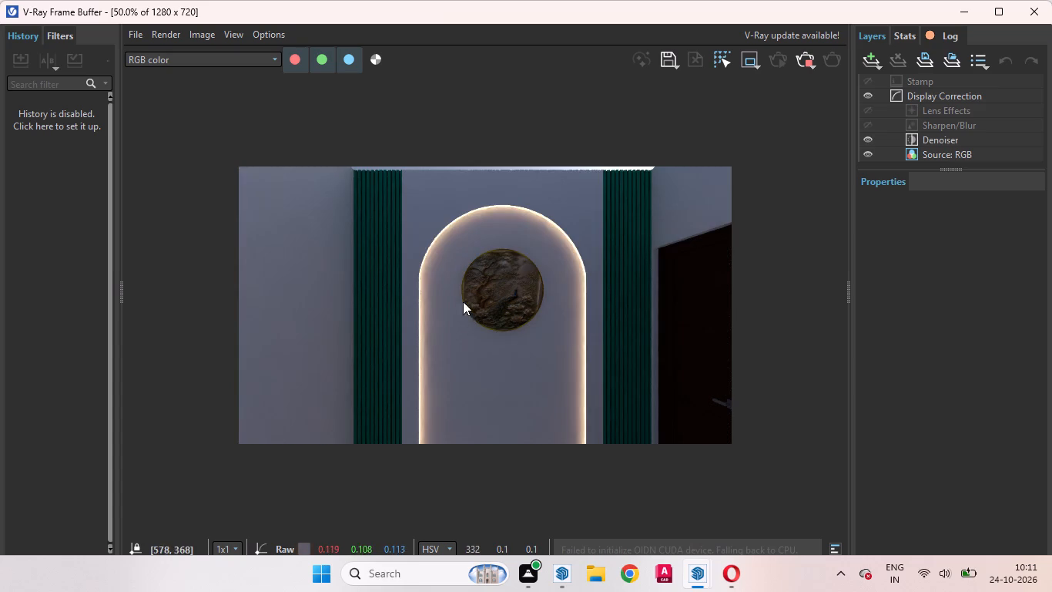
scroll(511, 237, "up", 3)
scroll(511, 237, "down", 1)
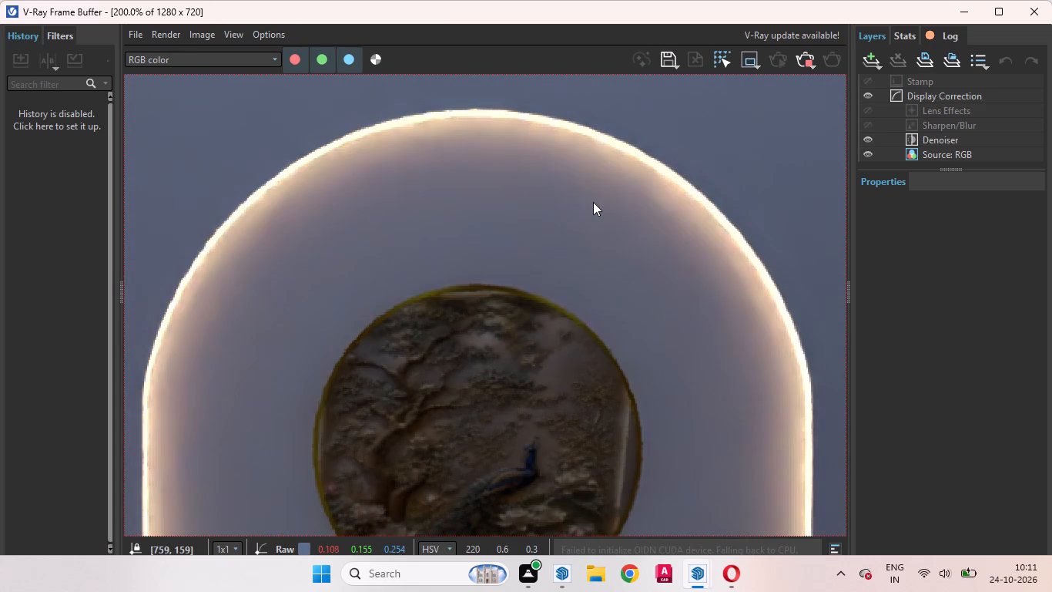
scroll(384, 261, "down", 2)
scroll(445, 331, "up", 1)
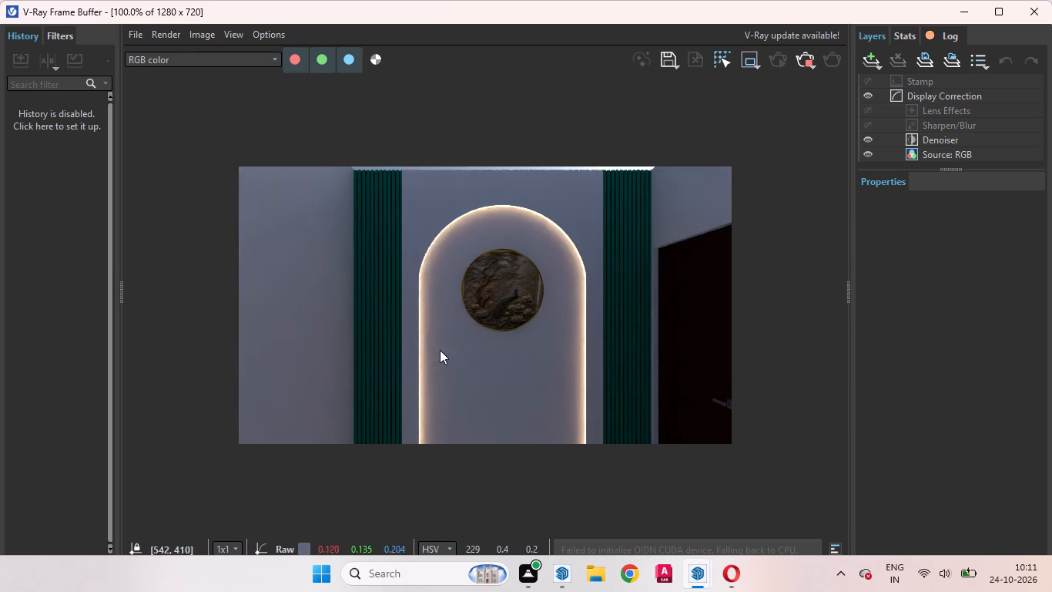
scroll(439, 351, "down", 1)
scroll(555, 341, "up", 1)
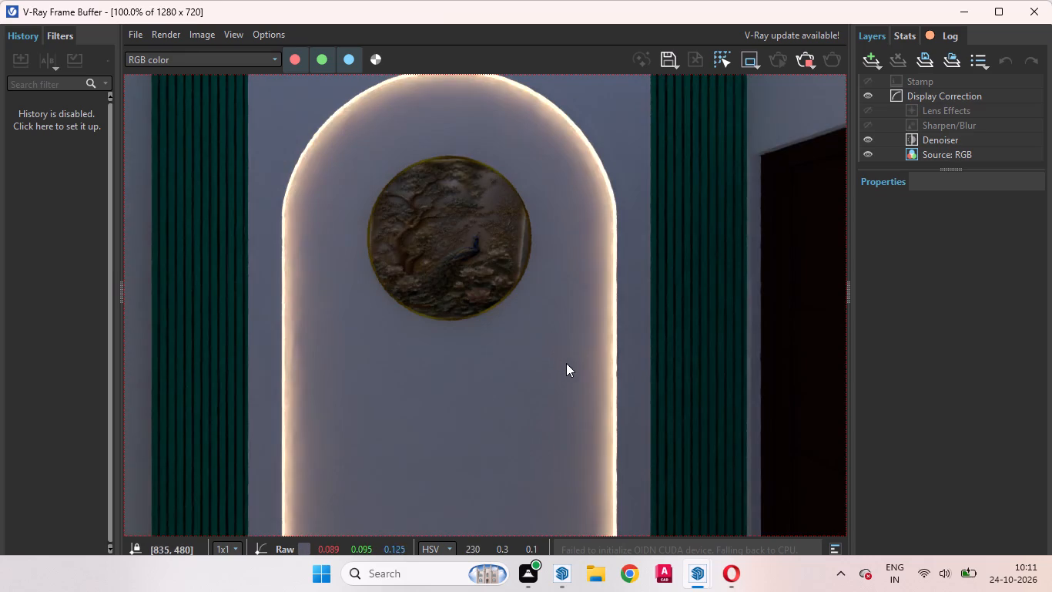
scroll(621, 319, "down", 1)
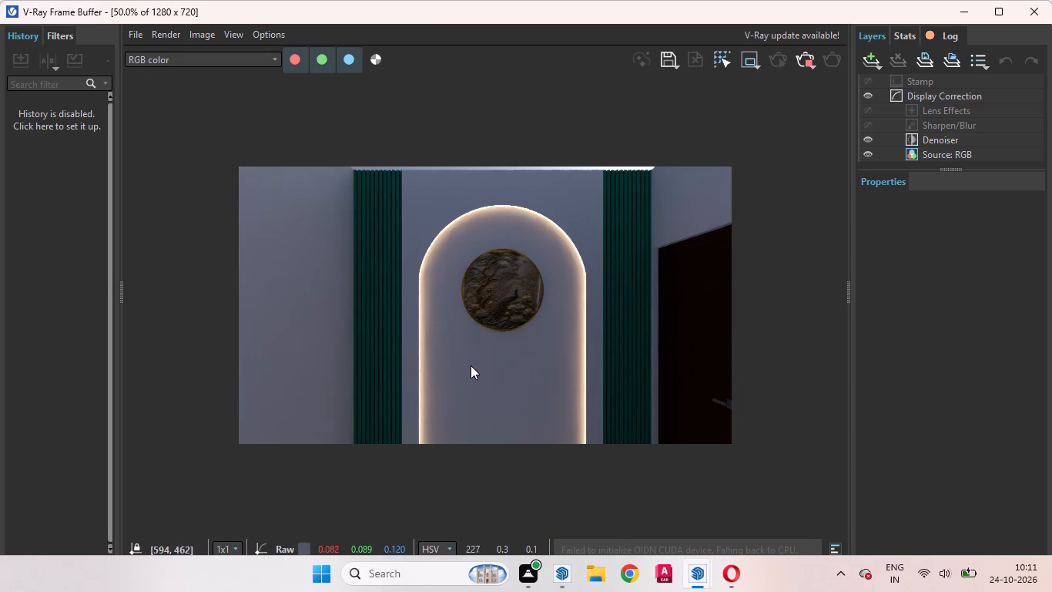
scroll(421, 210, "up", 3)
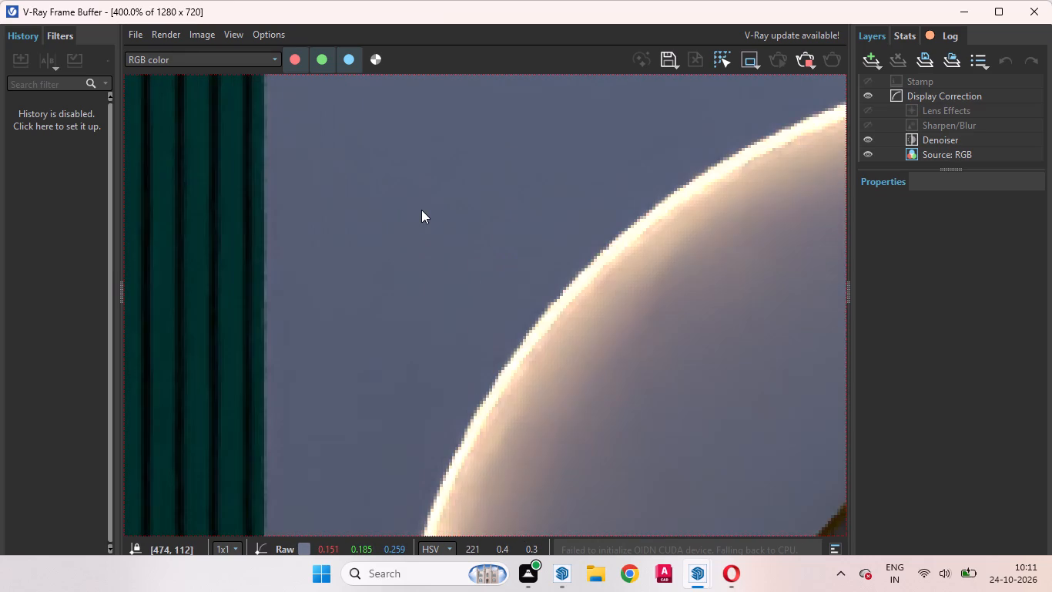
scroll(421, 210, "down", 3)
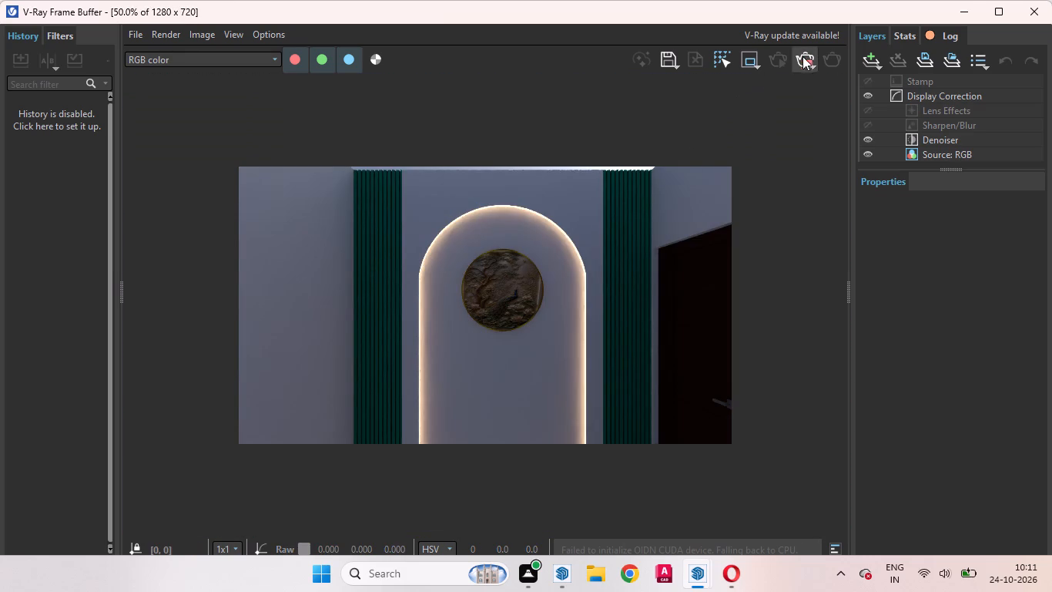
Stop the render and close the V-Ray Frame Buffer.
left_click(807, 55)
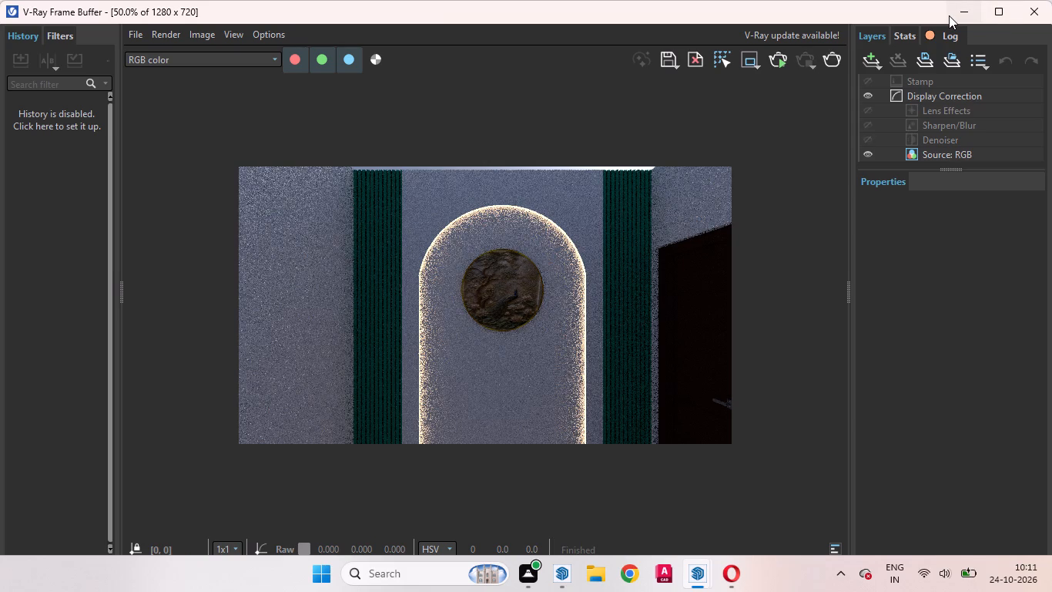
left_click(1050, 2)
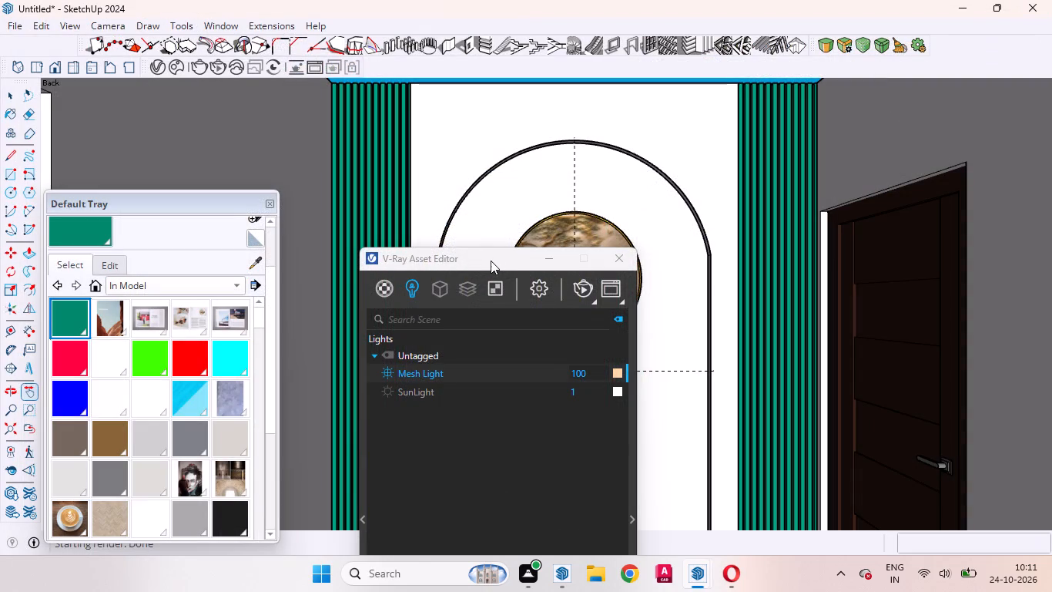
Unhide the last hidden object in the house model.
left_click_drag(490, 261, 593, 265)
left_click_drag(550, 267, 594, 368)
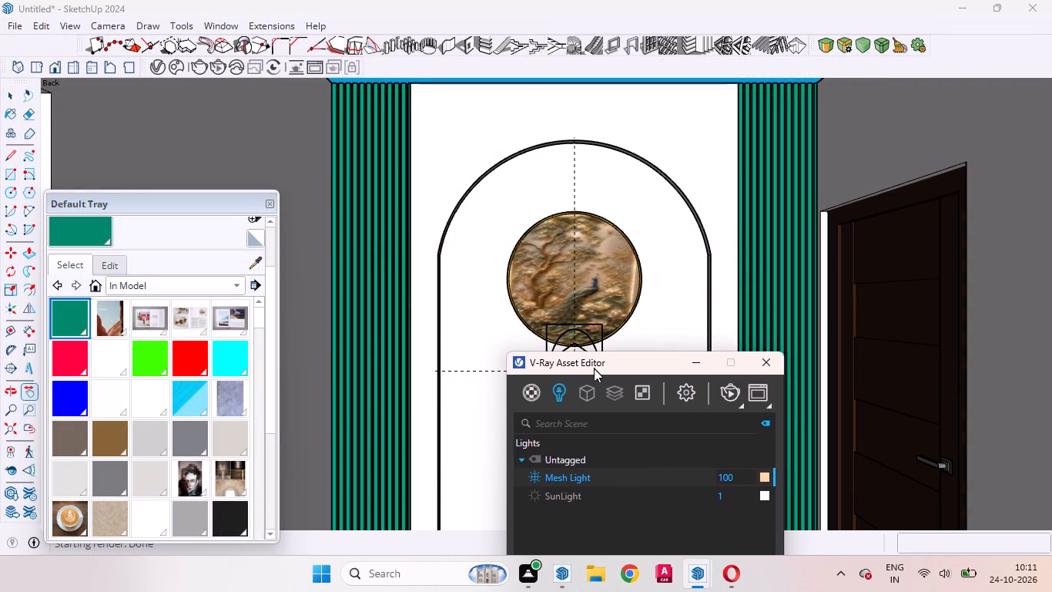
scroll(510, 243, "down", 1)
middle_click_drag(508, 235, 512, 436)
scroll(501, 361, "down", 7)
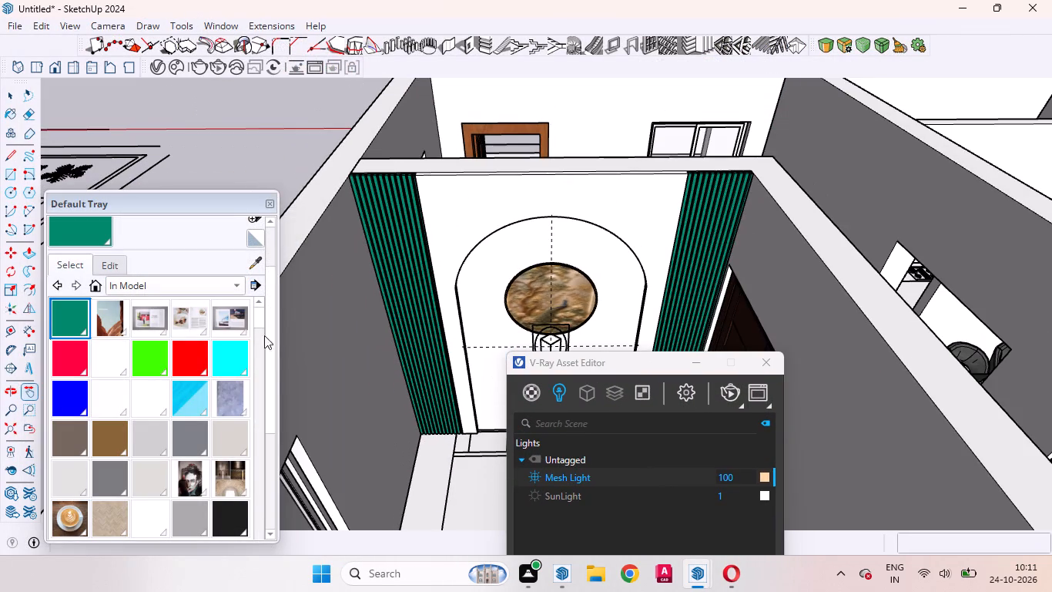
key("space")
left_click(291, 152)
scroll(472, 160, "down", 5)
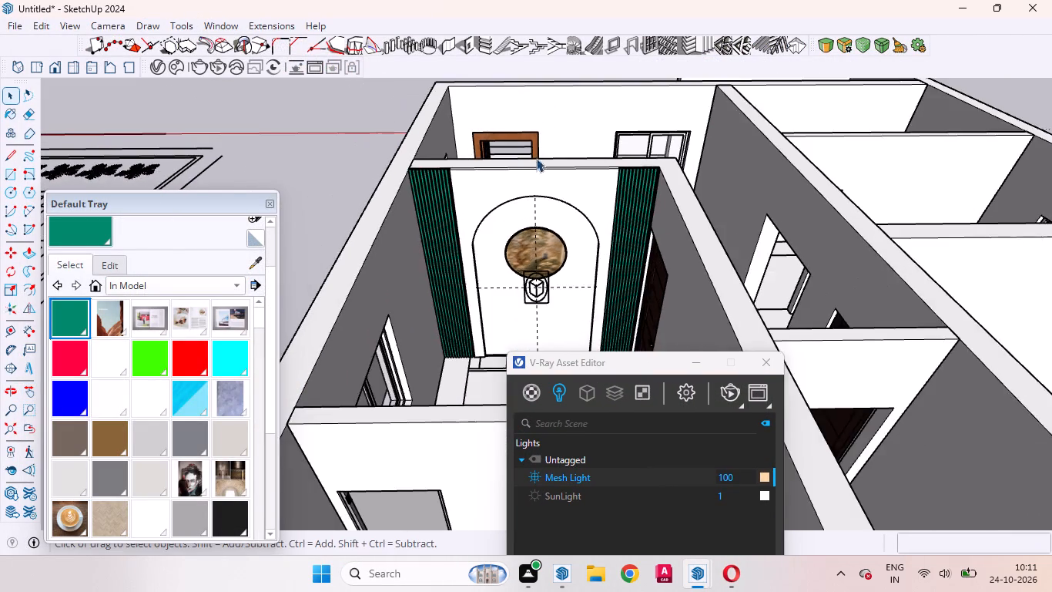
scroll(536, 158, "down", 3)
left_click(38, 25)
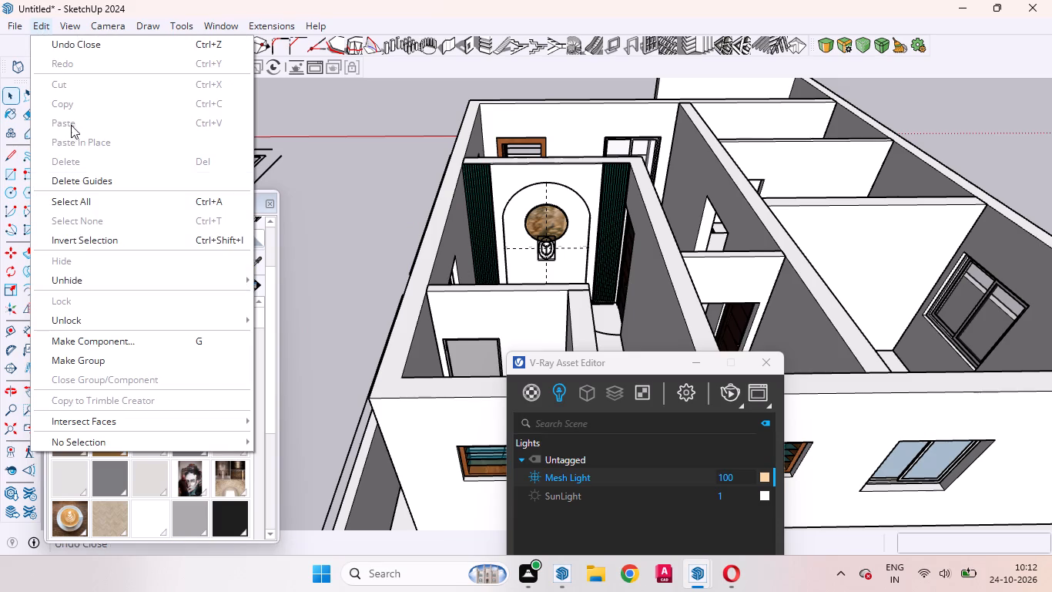
left_click(287, 302)
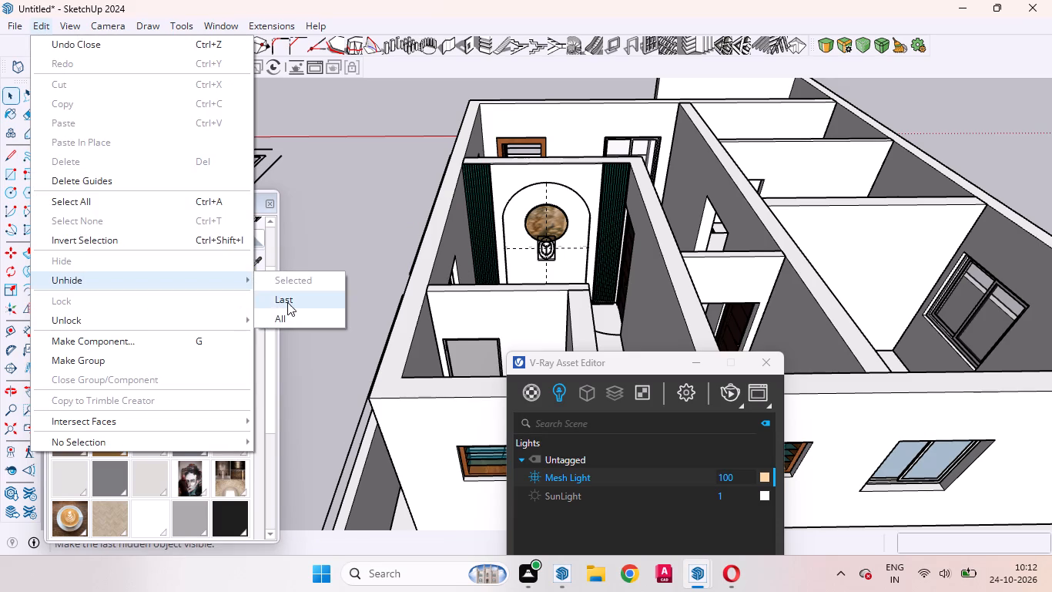
Inside the floor-plan linework group, delete the door-swing arc lines on the floor between the bed and the dark door.
middle_click_drag(400, 210, 412, 332)
left_click(327, 197)
scroll(509, 288, "up", 3)
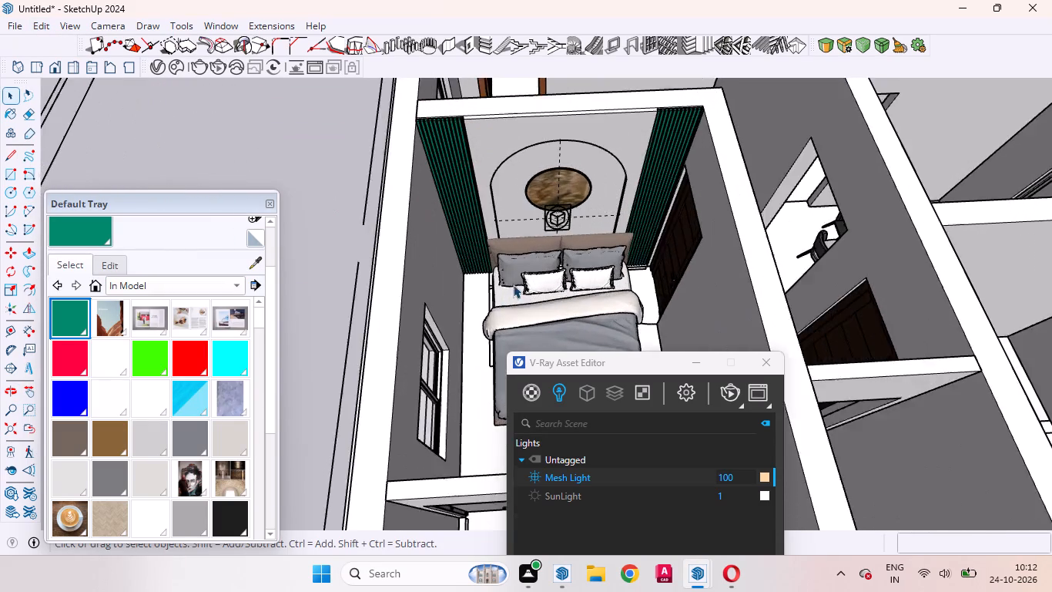
scroll(513, 284, "up", 9)
scroll(538, 214, "down", 5)
scroll(609, 223, "down", 4)
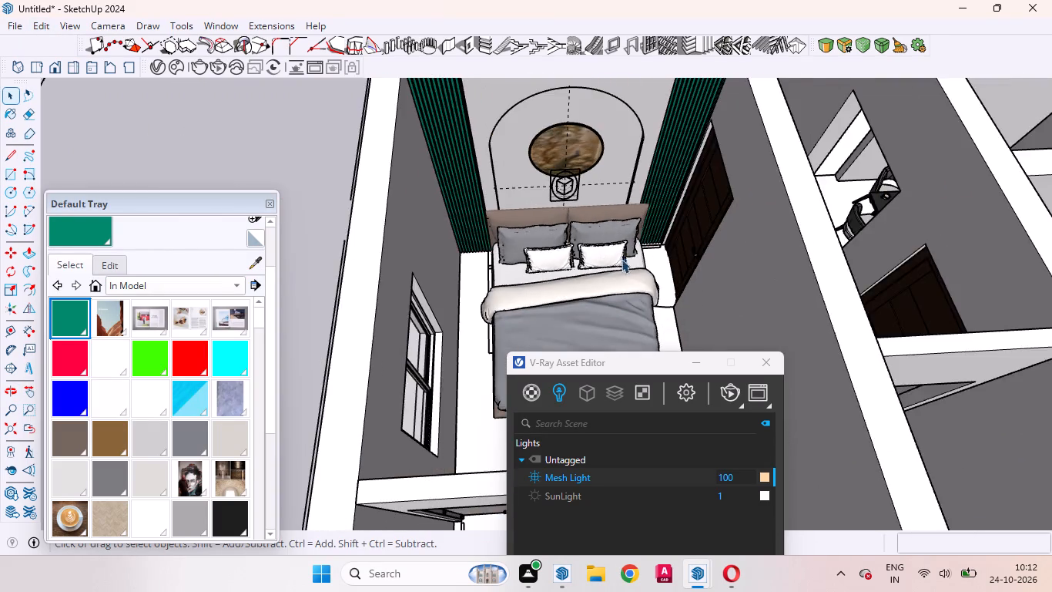
scroll(621, 259, "up", 1)
middle_click_drag(621, 263, 452, 247)
scroll(448, 188, "down", 4)
scroll(579, 228, "up", 3)
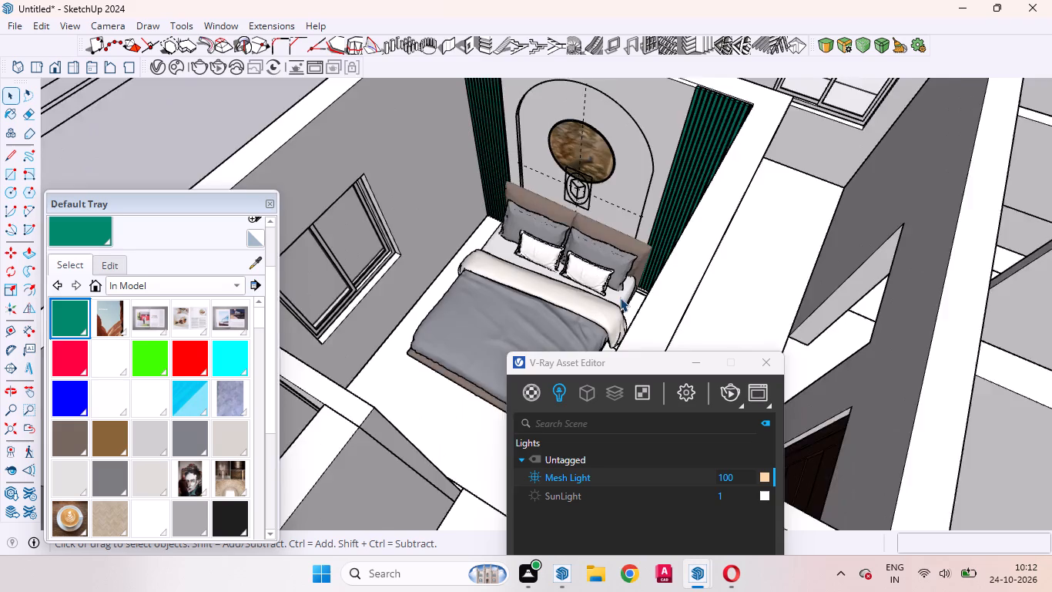
scroll(620, 298, "up", 7)
scroll(577, 109, "down", 5)
middle_click_drag(573, 141, 728, 304)
scroll(667, 252, "up", 5)
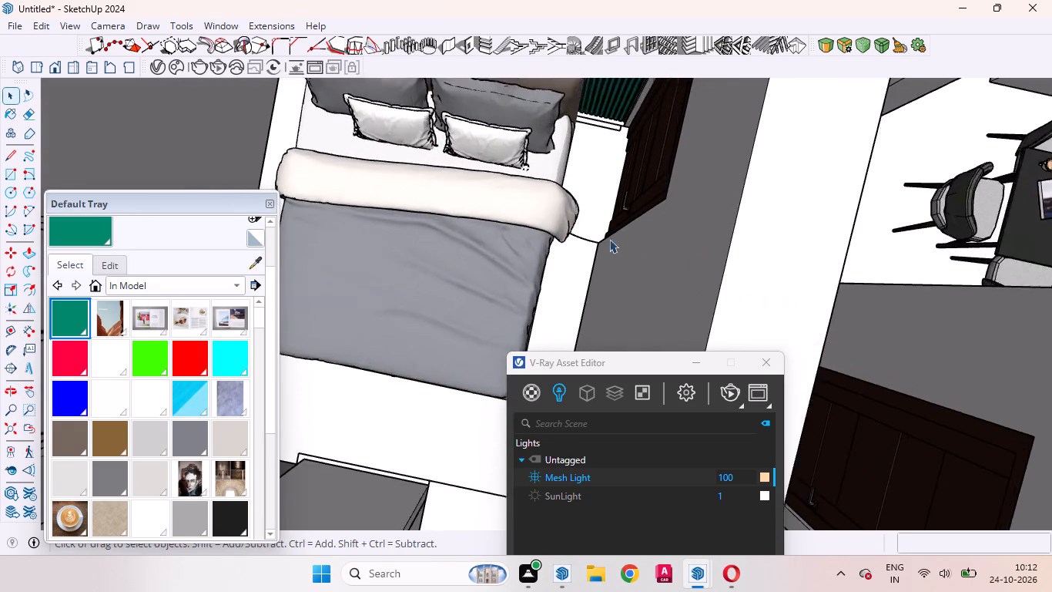
scroll(609, 239, "up", 7)
left_click(575, 240)
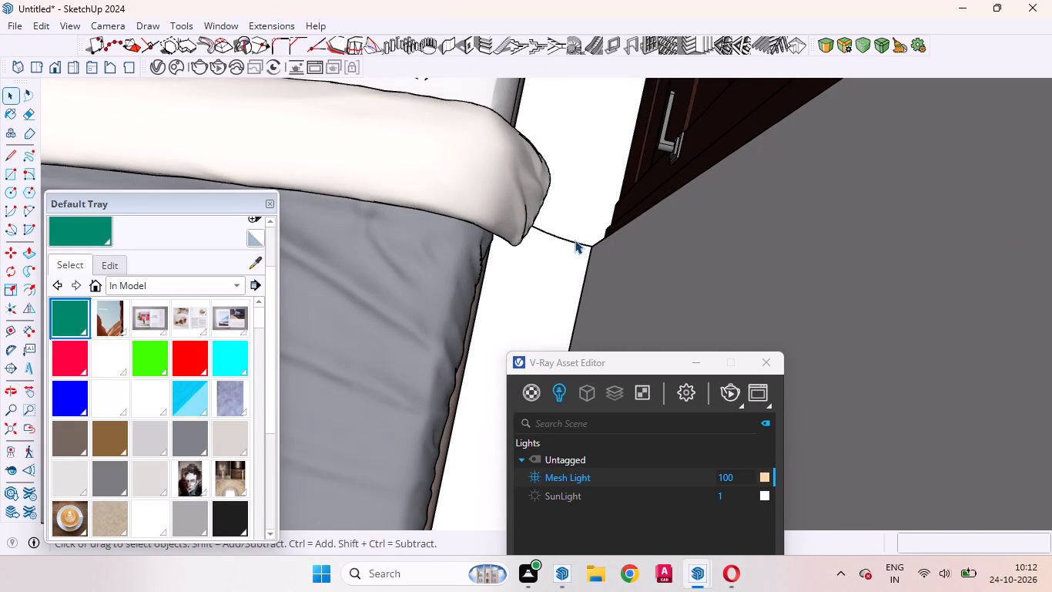
triple_click(575, 240)
left_click(575, 240)
left_click(574, 240)
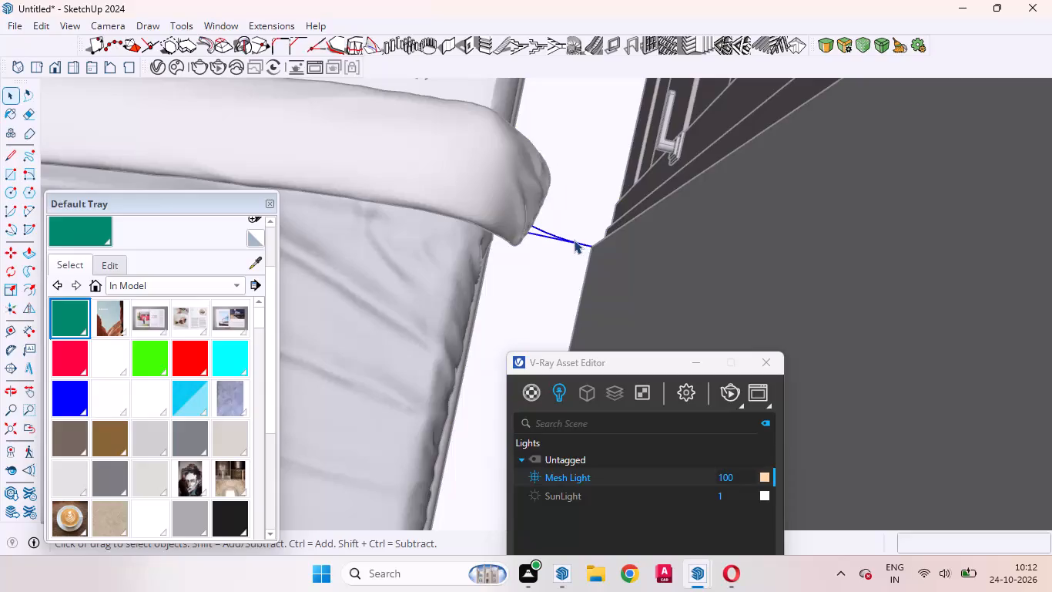
key("Delete")
scroll(574, 240, "down", 6)
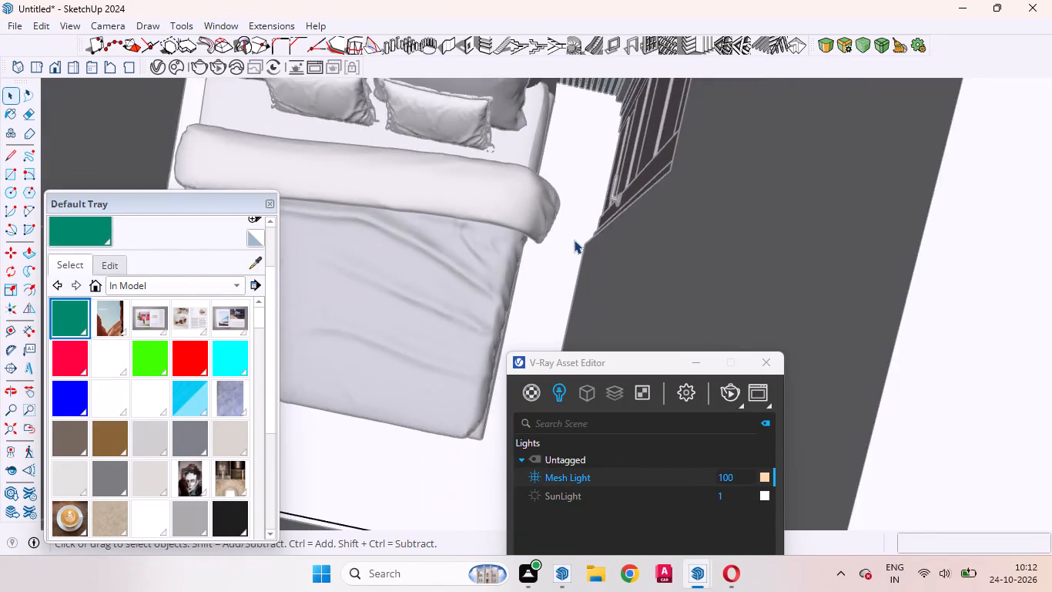
scroll(574, 240, "down", 3)
middle_click_drag(567, 224, 578, 241)
scroll(581, 230, "down", 13)
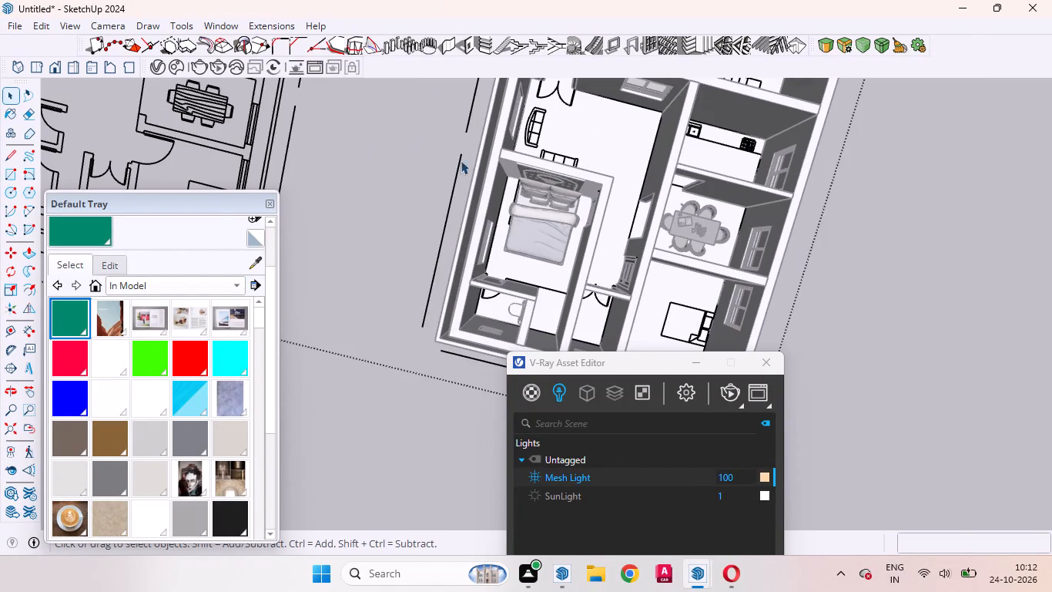
left_click(351, 147)
left_click(360, 171)
triple_click(373, 164)
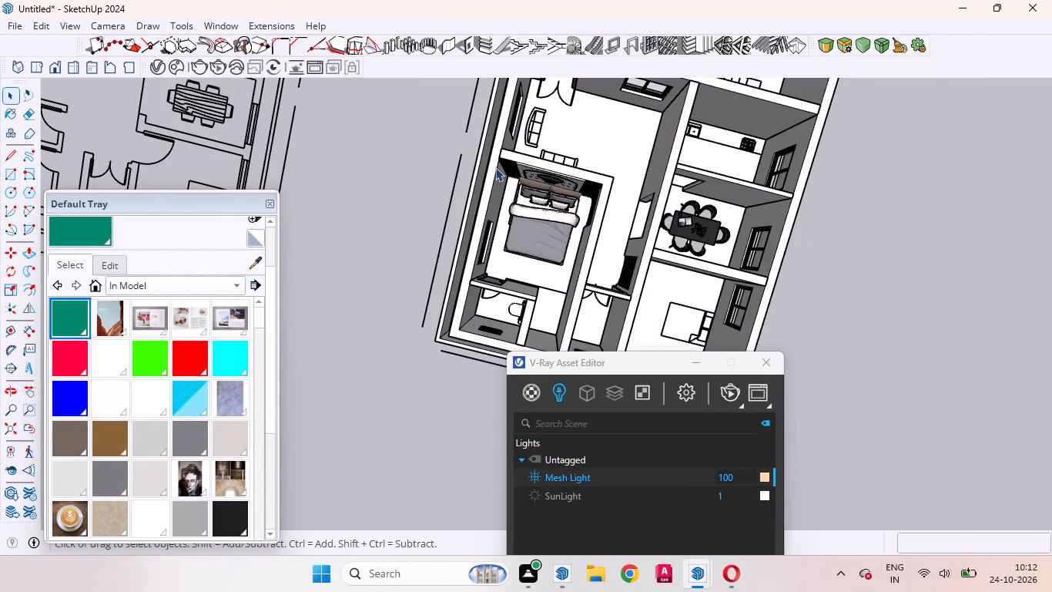
Examine the bedroom from above and around, including the bed's placement against the arched headboard wall and the adjoining rooms.
scroll(559, 181, "up", 4)
middle_click_drag(564, 267, 699, 77)
scroll(605, 153, "up", 4)
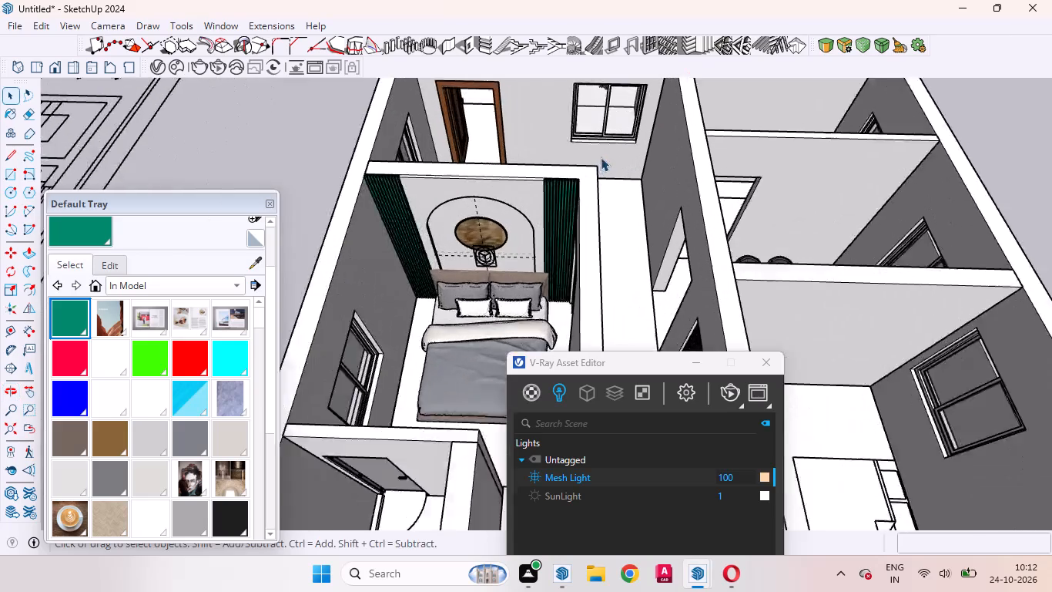
scroll(601, 157, "up", 1)
scroll(600, 158, "down", 1)
scroll(490, 254, "up", 4)
scroll(672, 139, "down", 5)
scroll(514, 271, "up", 9)
middle_click_drag(499, 275, 538, 255)
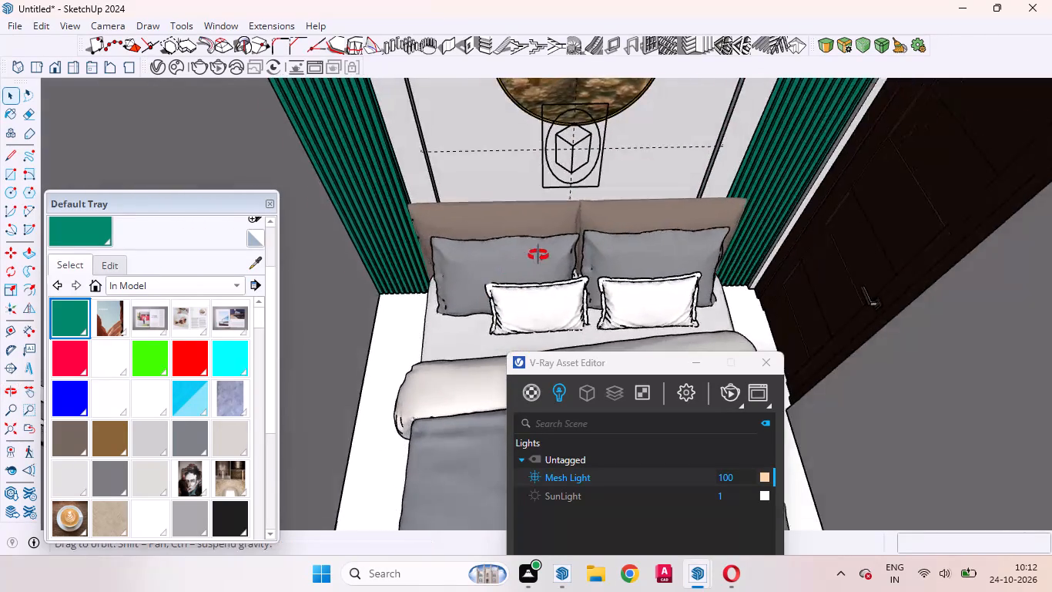
middle_click_drag(538, 255, 482, 186)
scroll(575, 175, "down", 3)
scroll(404, 179, "down", 1)
middle_click_drag(404, 179, 414, 339)
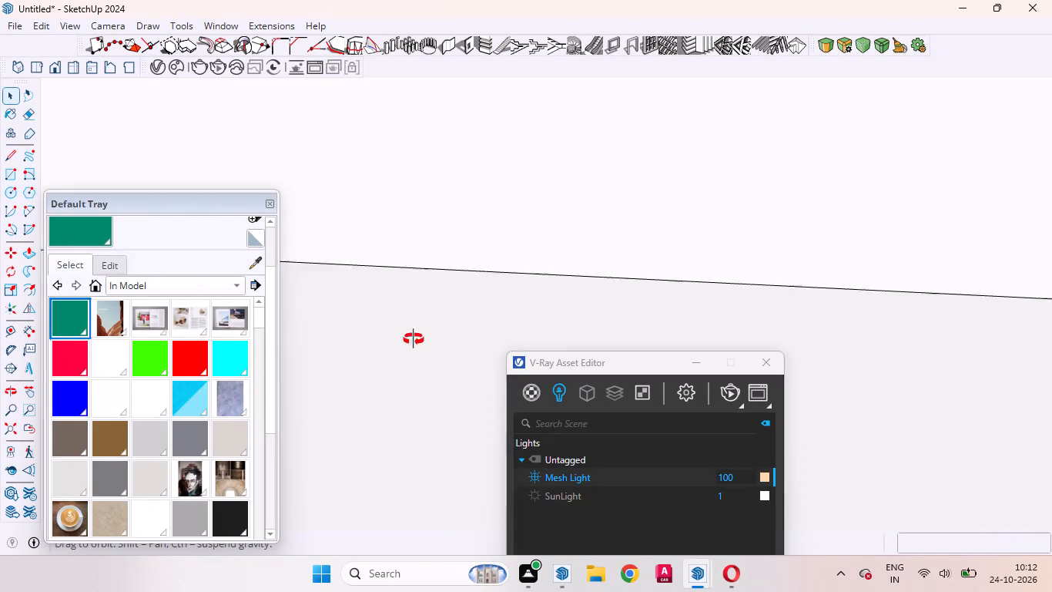
middle_click_drag(414, 339, 414, 392)
scroll(638, 237, "down", 20)
scroll(638, 237, "down", 6)
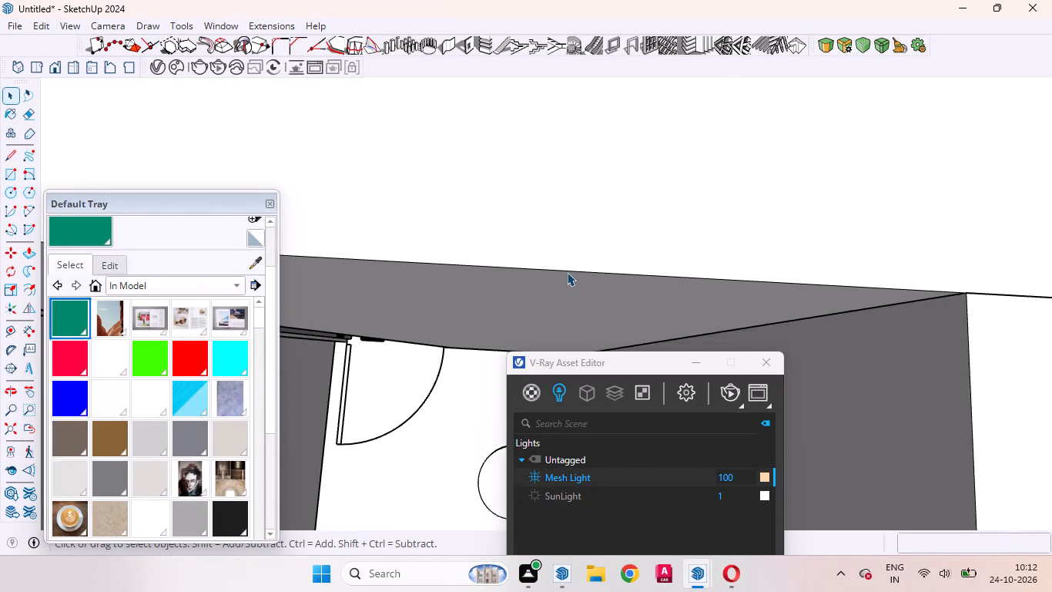
scroll(567, 272, "down", 20)
scroll(567, 272, "down", 6)
middle_click_drag(670, 146, 659, 239)
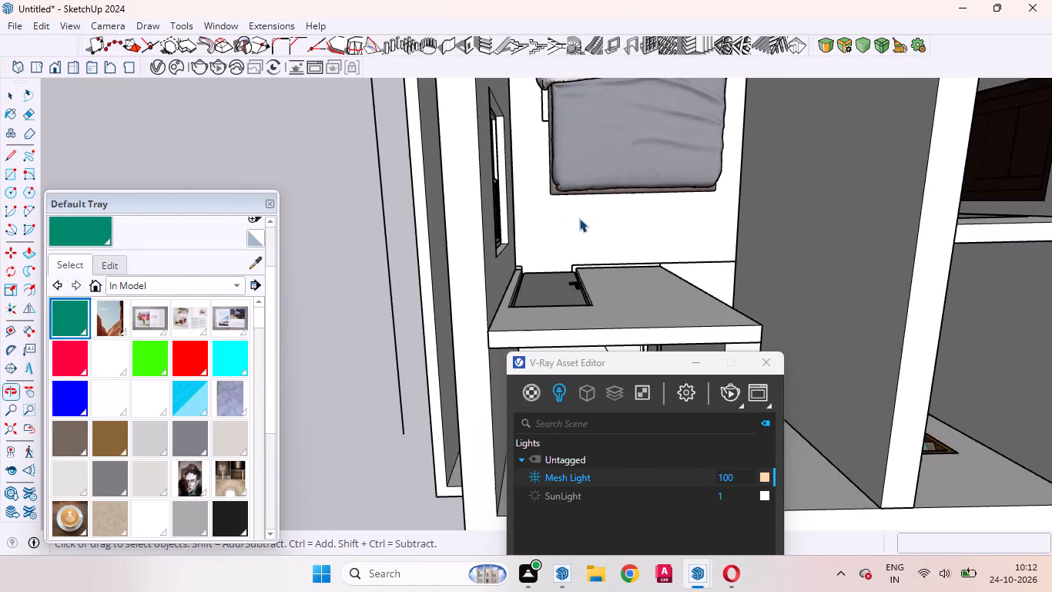
scroll(579, 218, "down", 10)
scroll(648, 123, "up", 7)
middle_click_drag(628, 176, 444, 106)
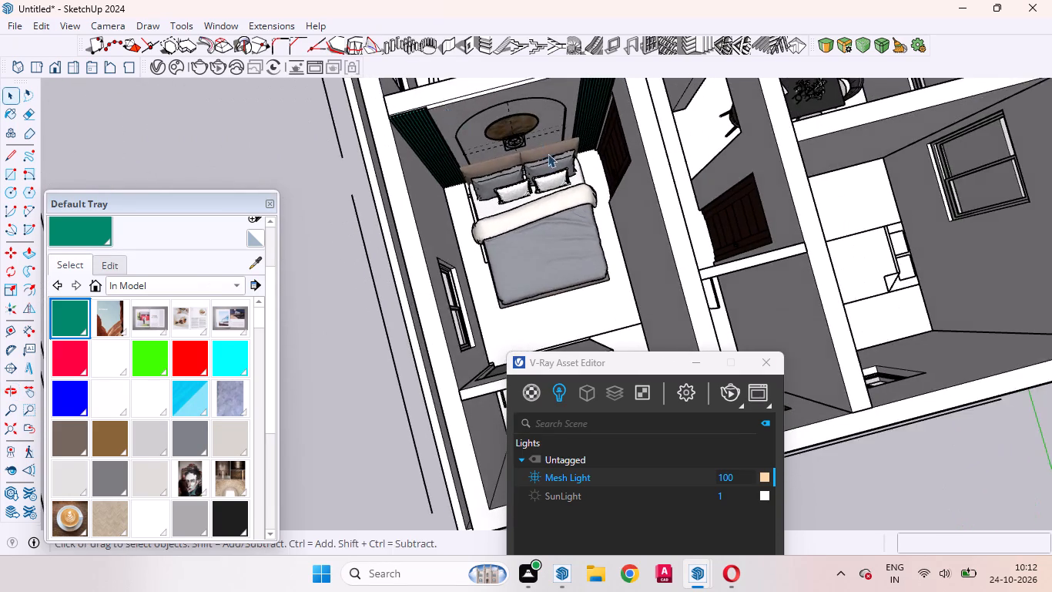
scroll(551, 160, "down", 5)
middle_click_drag(691, 256, 516, 267)
middle_click_drag(648, 181, 658, 183)
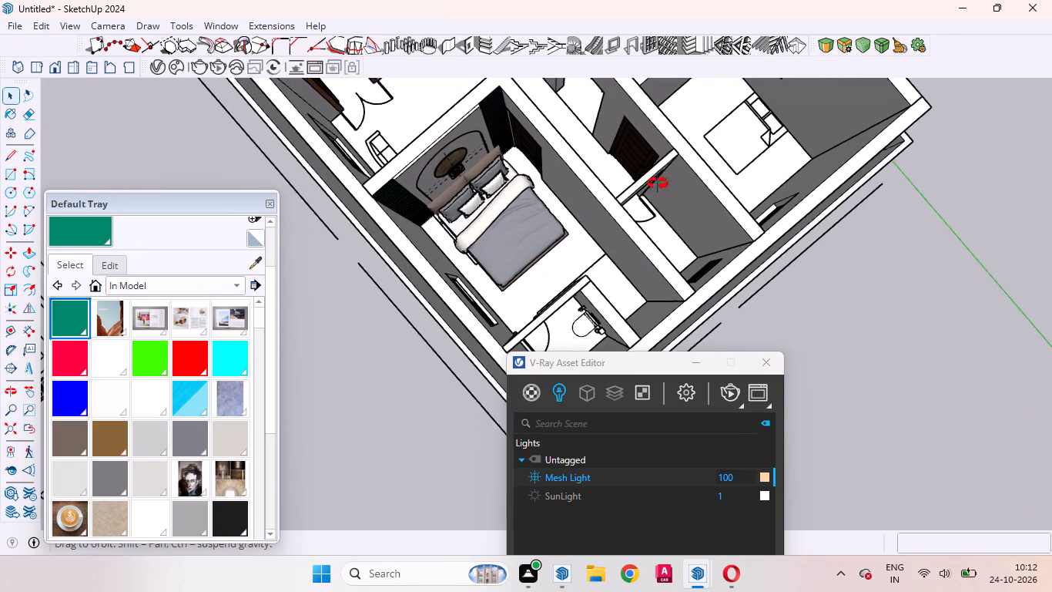
middle_click_drag(658, 183, 685, 128)
scroll(685, 107, "up", 1)
scroll(715, 108, "down", 7)
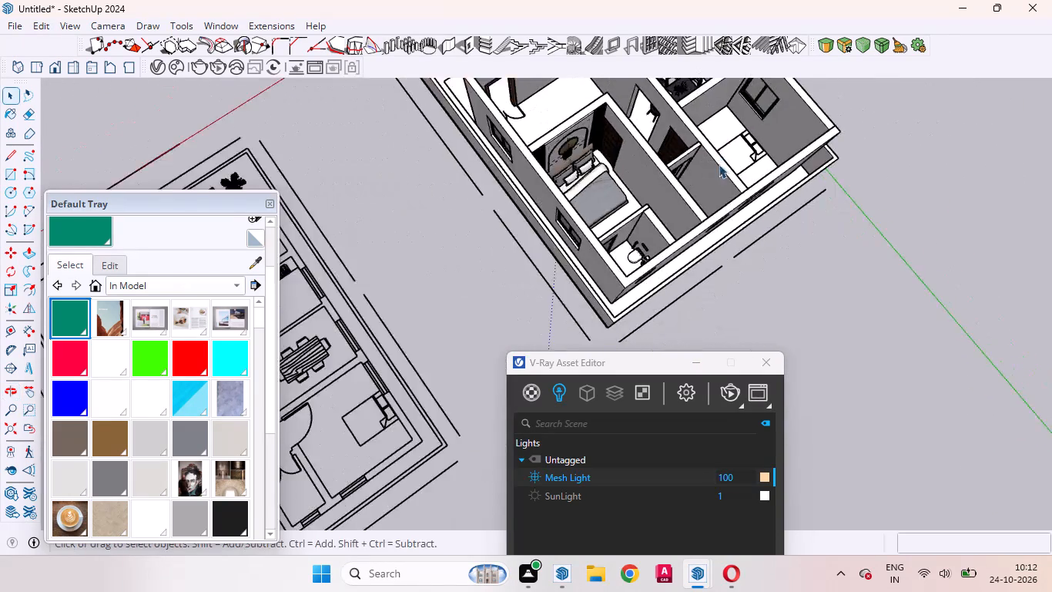
scroll(719, 164, "down", 3)
middle_click_drag(718, 261, 552, 278)
scroll(762, 254, "up", 14)
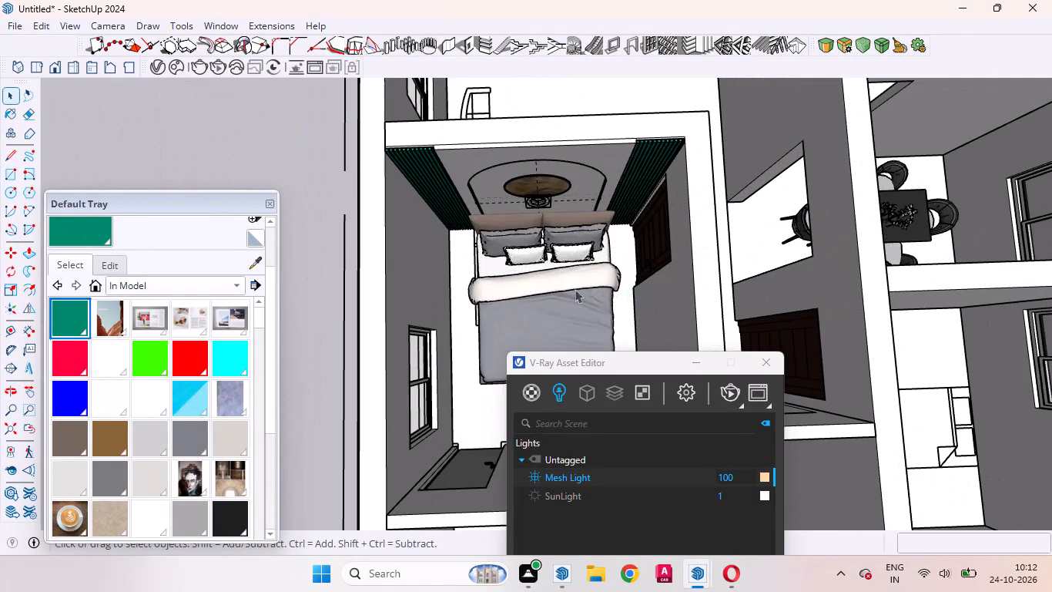
middle_click_drag(473, 273, 464, 186)
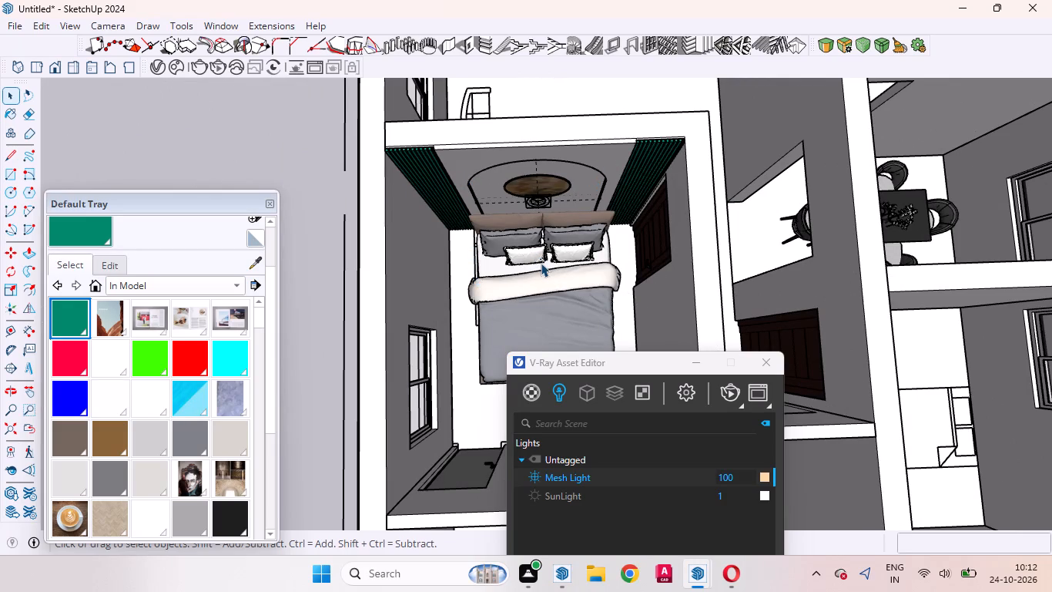
scroll(575, 34, "down", 3)
scroll(573, 194, "down", 5)
scroll(544, 230, "up", 5)
middle_click_drag(568, 251, 511, 190)
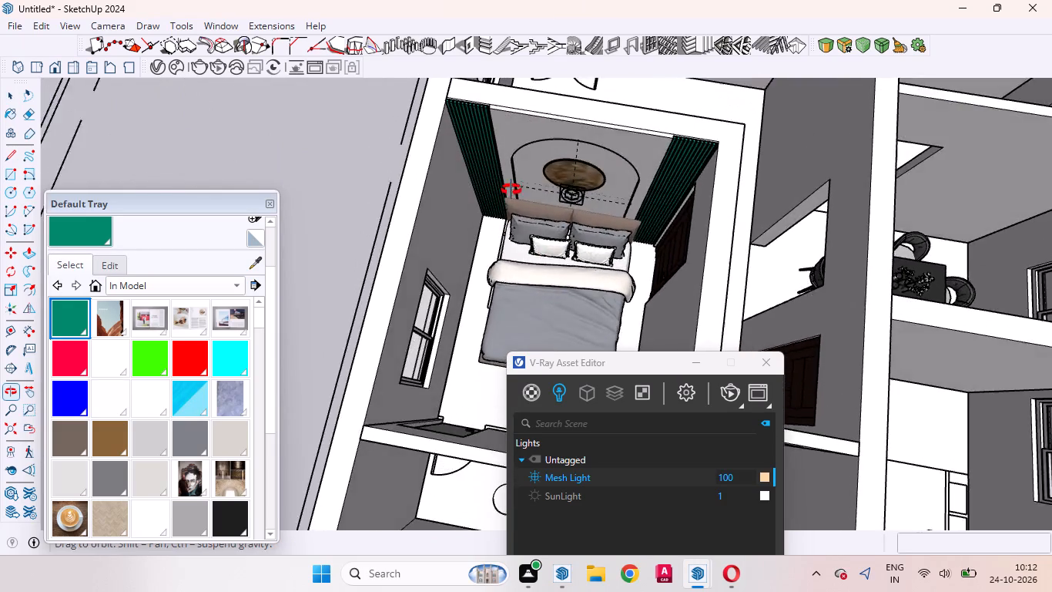
Move the bed about 1 7/16" along the red axis toward the window wall.
middle_click_drag(511, 190, 527, 169)
scroll(608, 280, "up", 9)
middle_click_drag(552, 291, 566, 210)
left_click(554, 246)
scroll(531, 222, "up", 4)
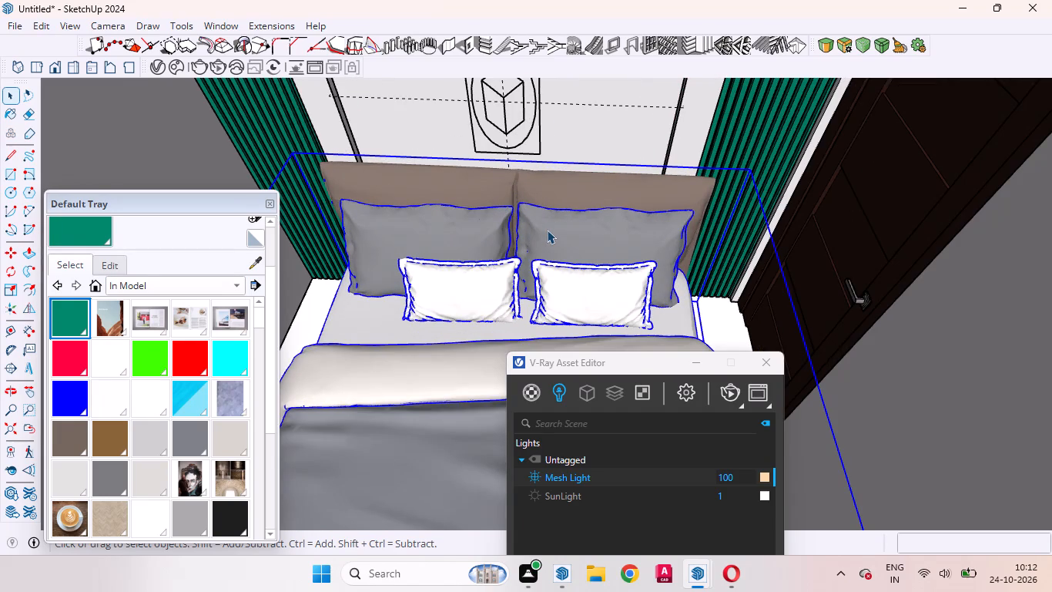
key("m")
left_click(546, 227)
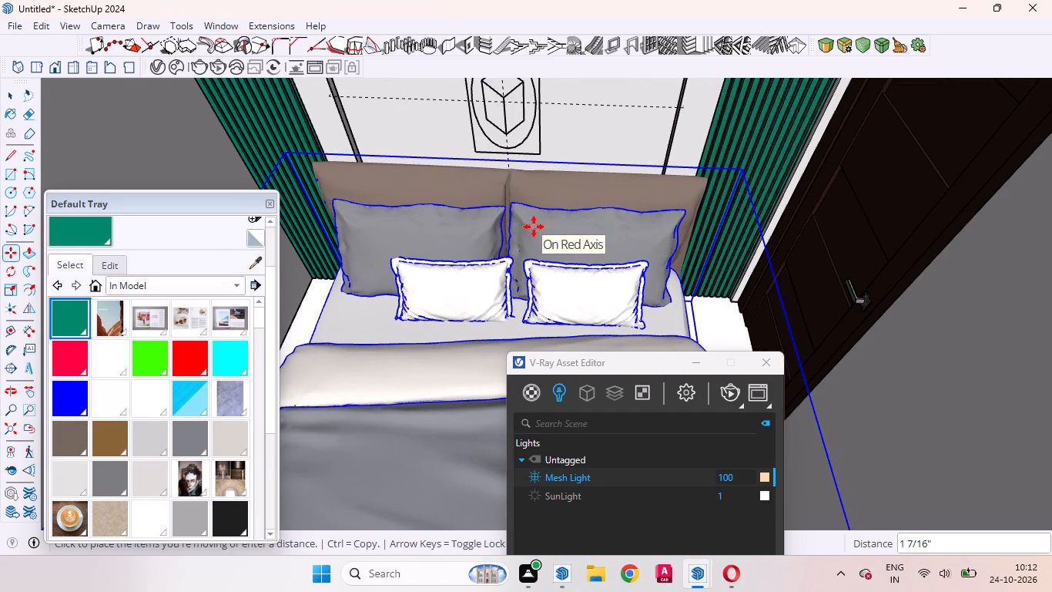
left_click(534, 227)
key("space")
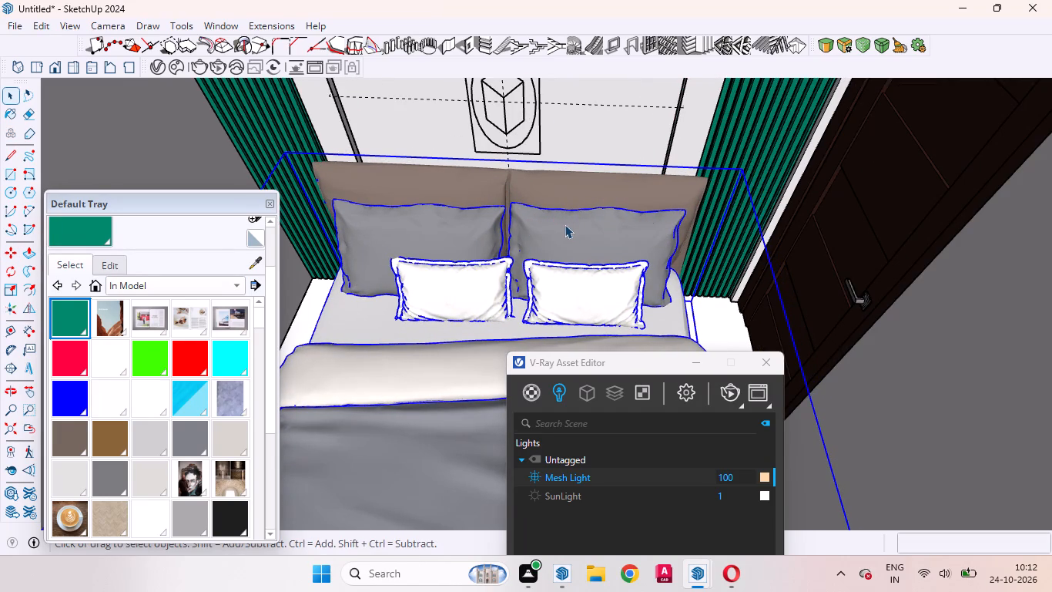
middle_click_drag(565, 224, 575, 372)
scroll(561, 264, "down", 15)
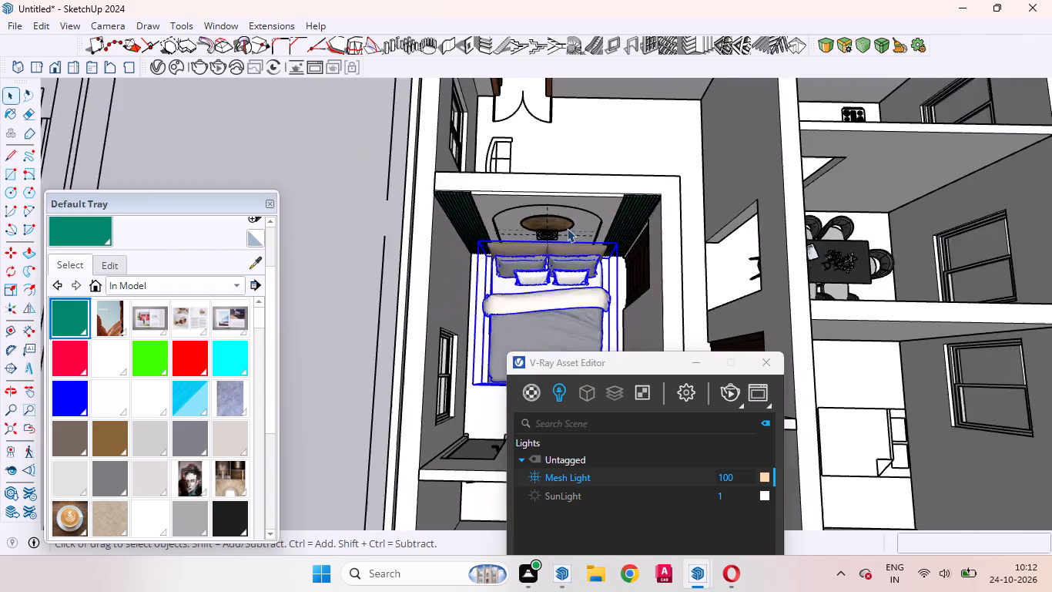
scroll(567, 228, "down", 3)
left_click(369, 187)
Examine the headboard wall's arch, circular relief and green fluted panels from close up and from above.
scroll(538, 244, "up", 8)
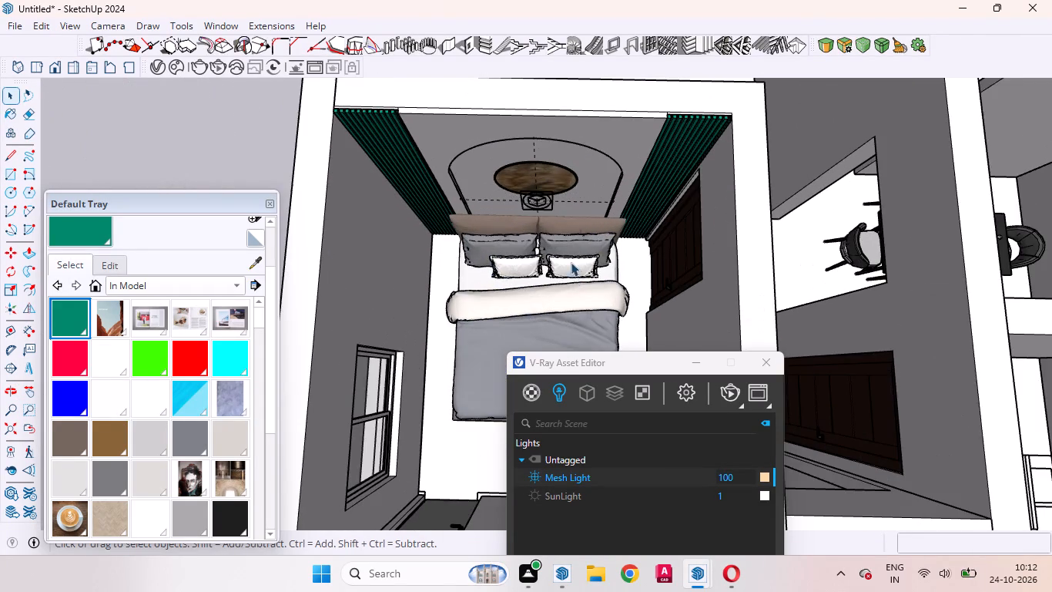
middle_click_drag(579, 243, 380, 82)
scroll(581, 234, "up", 3)
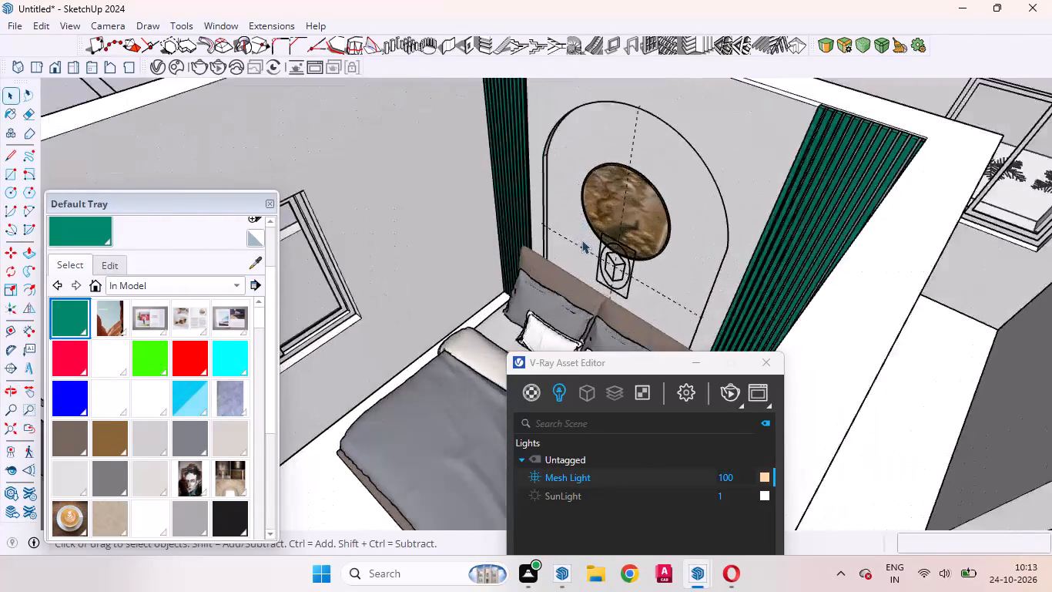
scroll(581, 240, "up", 15)
scroll(656, 197, "up", 3)
middle_click_drag(649, 162, 595, 187)
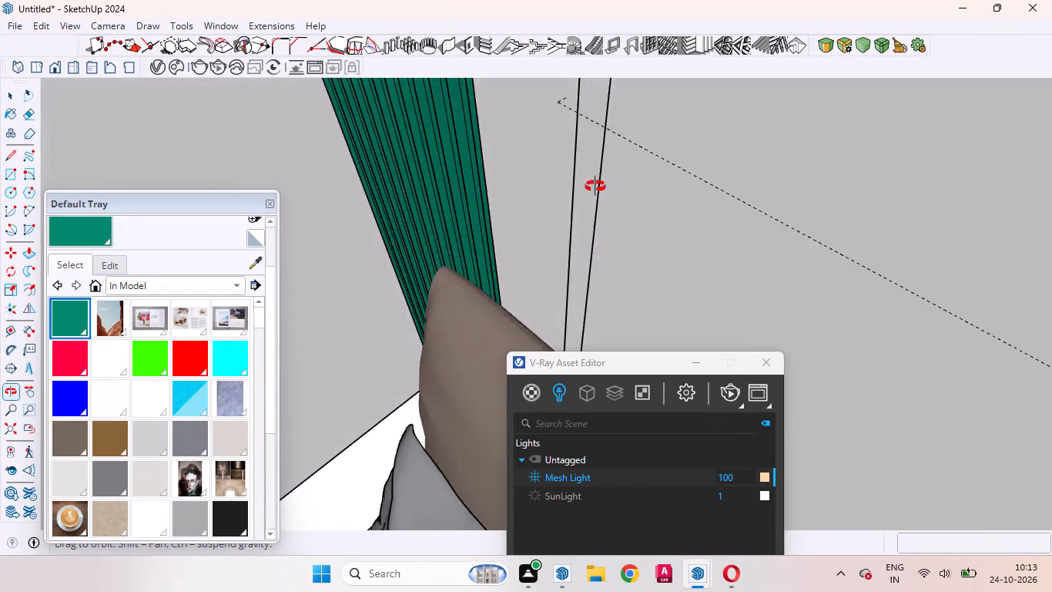
middle_click_drag(595, 187, 776, 254)
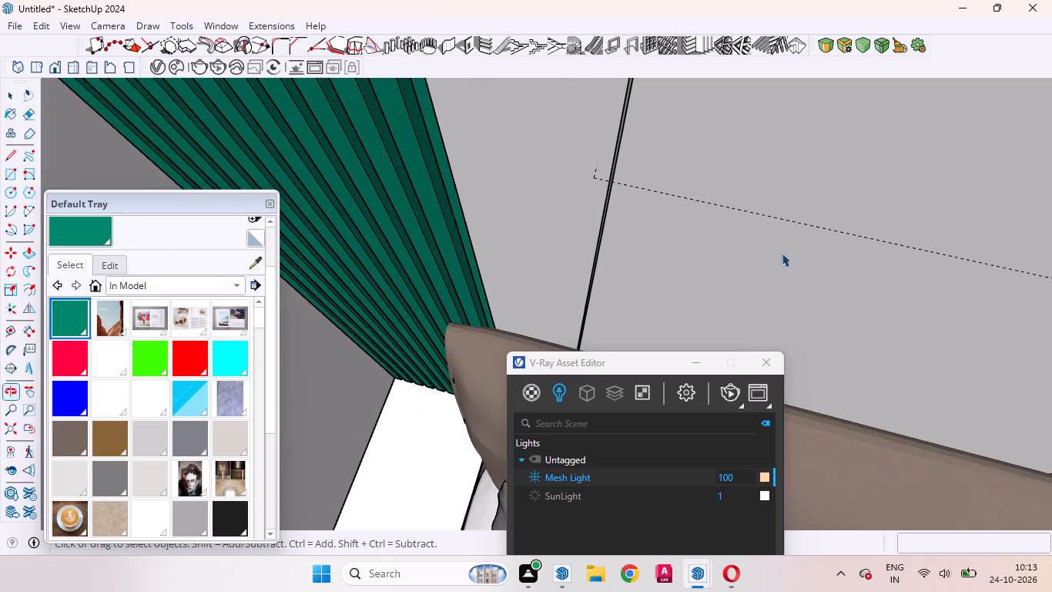
scroll(500, 254, "down", 14)
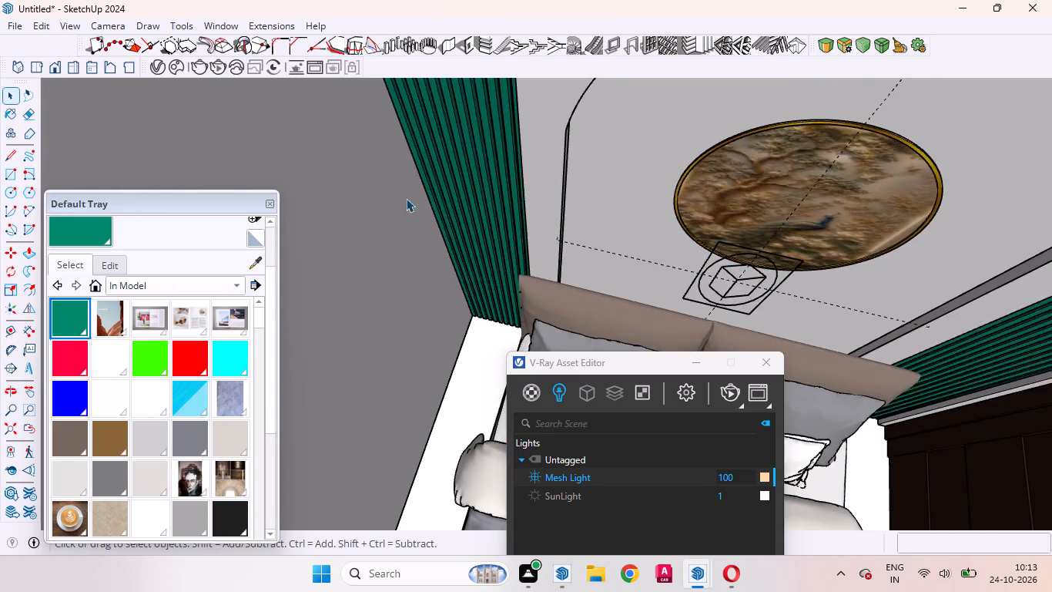
scroll(403, 151, "up", 20)
scroll(403, 151, "up", 3)
scroll(565, 225, "down", 4)
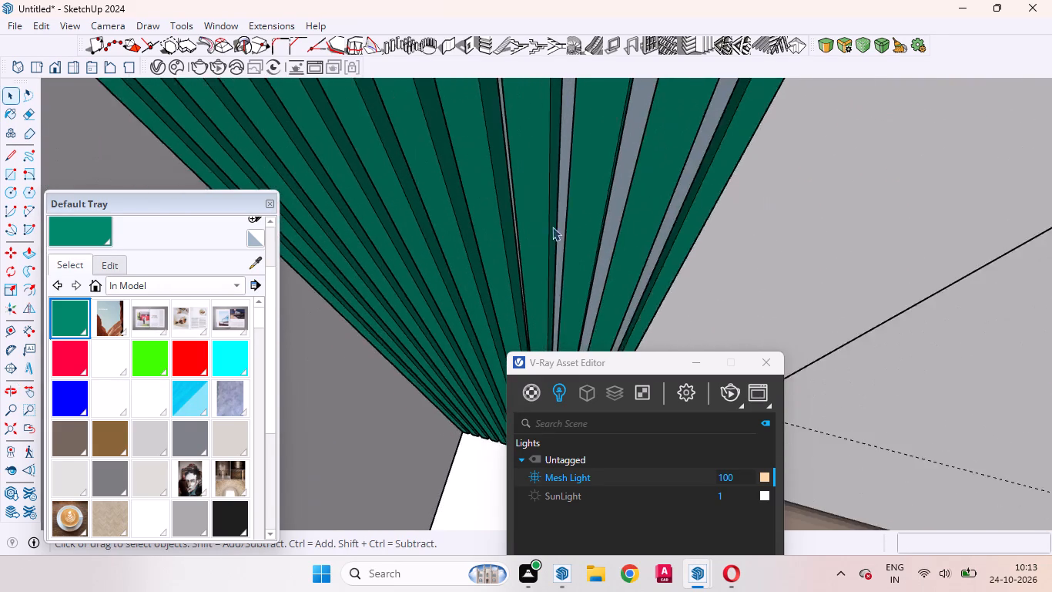
scroll(552, 227, "down", 18)
middle_click_drag(607, 205, 593, 328)
scroll(590, 324, "up", 1)
scroll(578, 296, "down", 11)
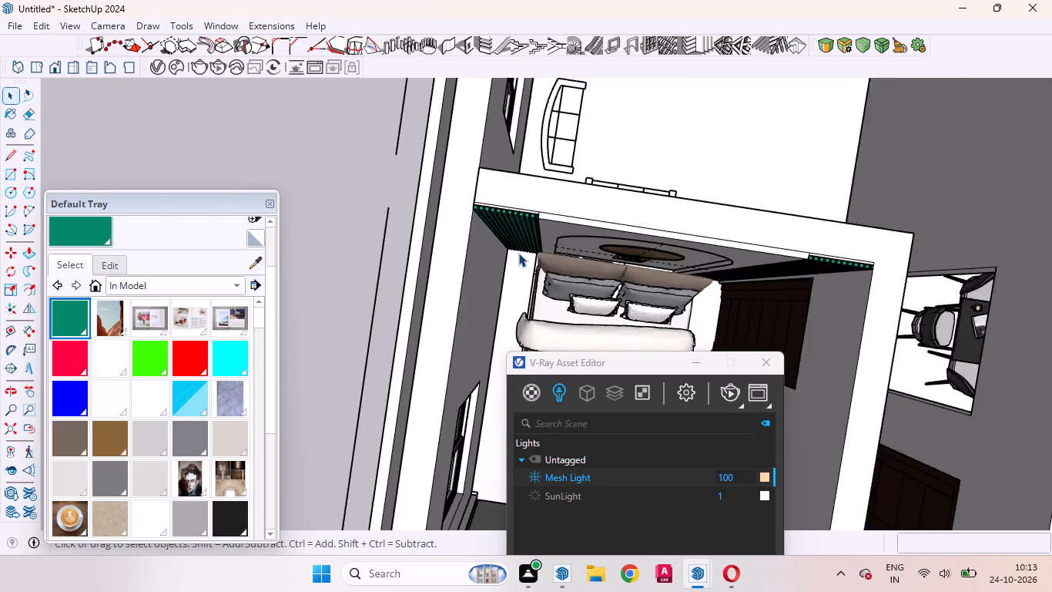
scroll(518, 253, "down", 9)
scroll(628, 241, "up", 11)
middle_click_drag(543, 261, 588, 105)
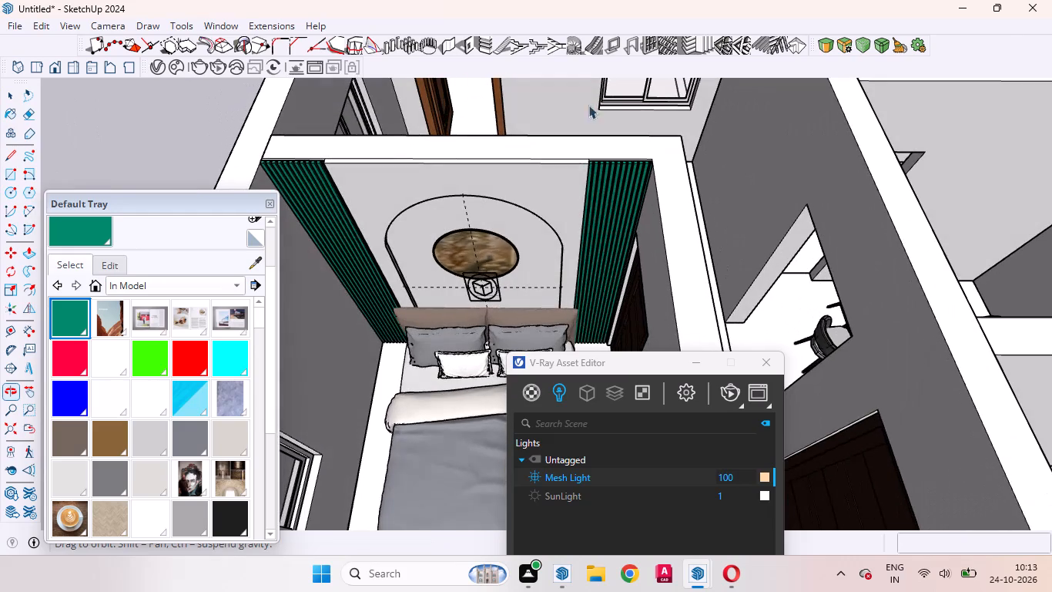
Reposition the V-Ray Asset Editor and the Default Tray higher over the model so more of their contents is reachable.
left_click_drag(635, 364, 695, 216)
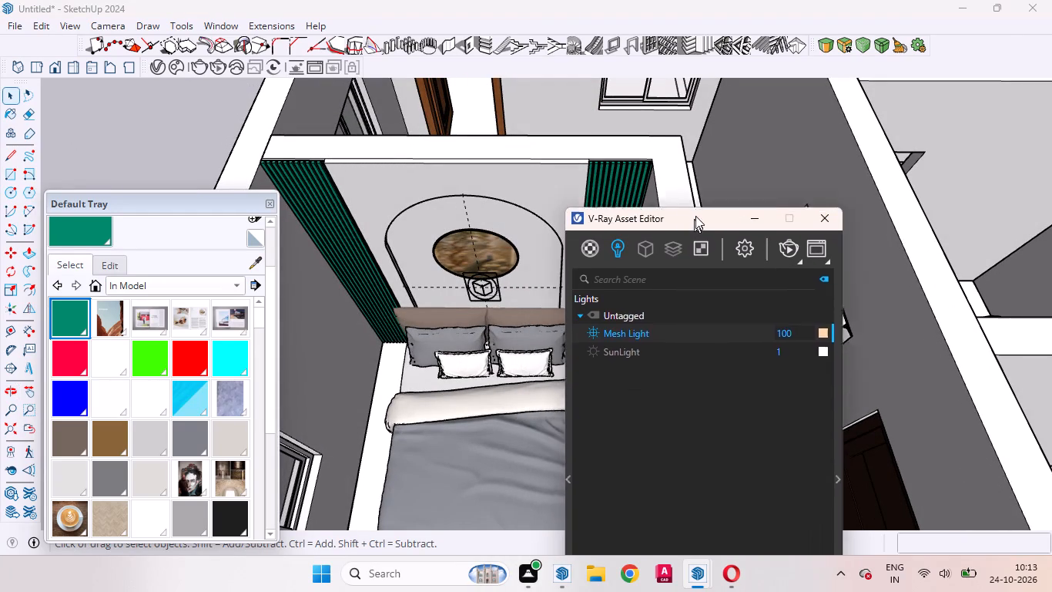
left_click_drag(695, 216, 728, 129)
left_click_drag(214, 204, 454, 81)
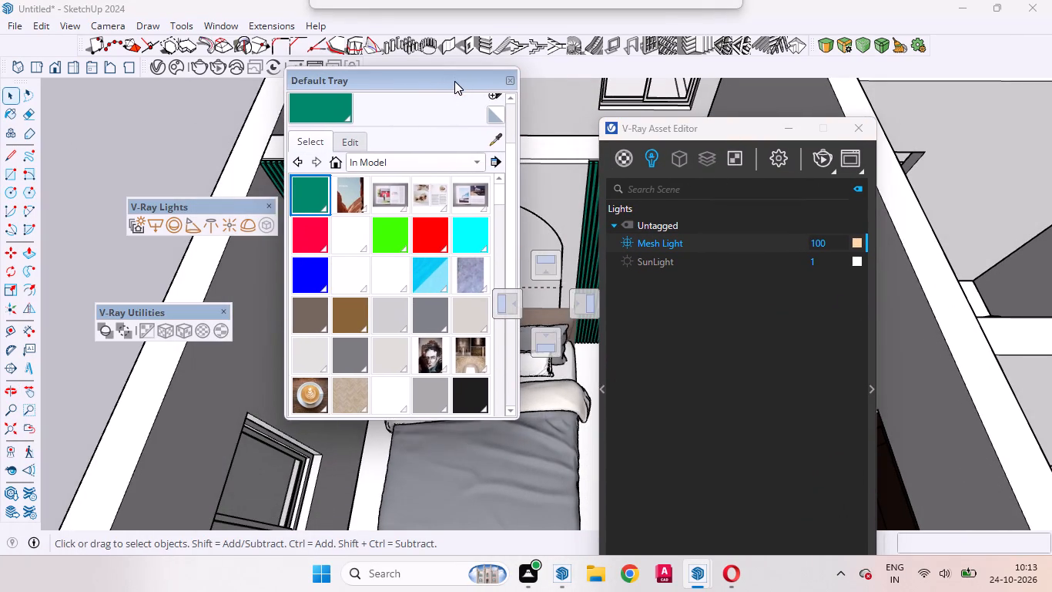
left_click_drag(454, 81, 448, 82)
Paint the bedroom's headboard wall group with the light grey Cattelan Italy Adam 3 material.
left_click(384, 321)
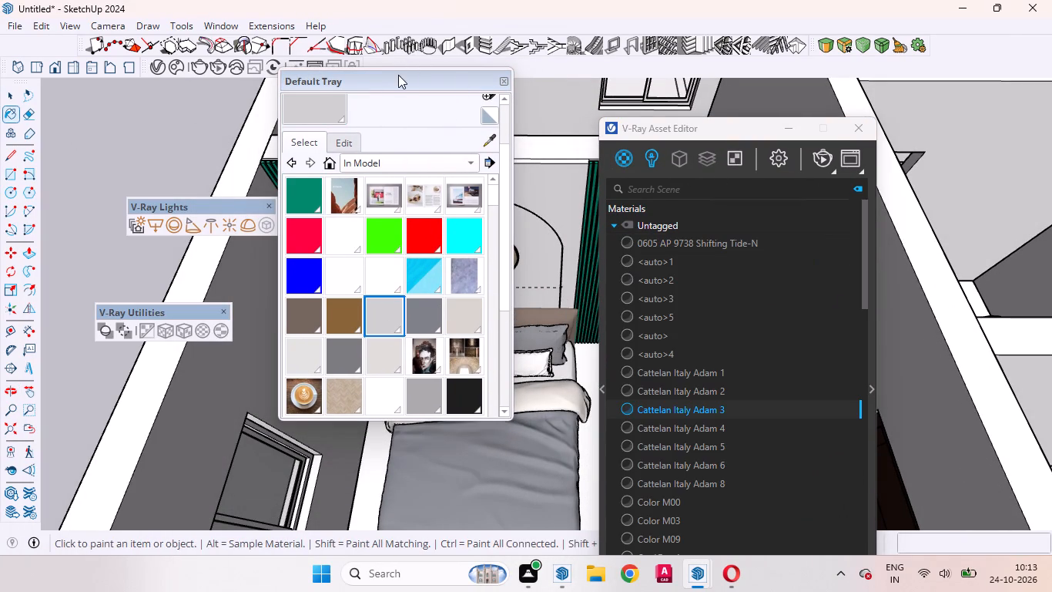
left_click_drag(398, 75, 243, 217)
scroll(377, 193, "up", 4)
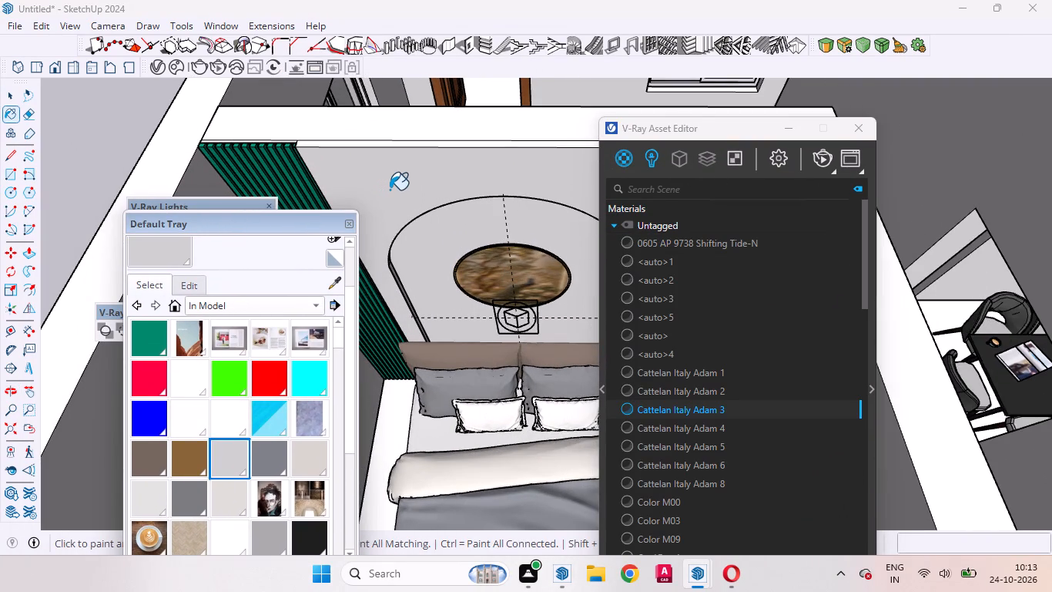
key("space")
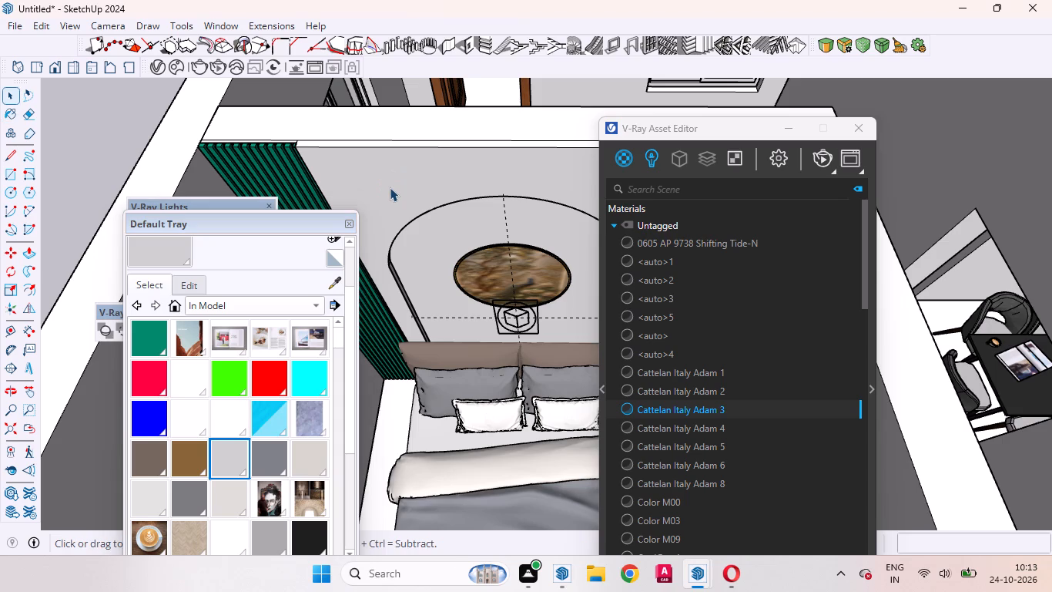
left_click(381, 192)
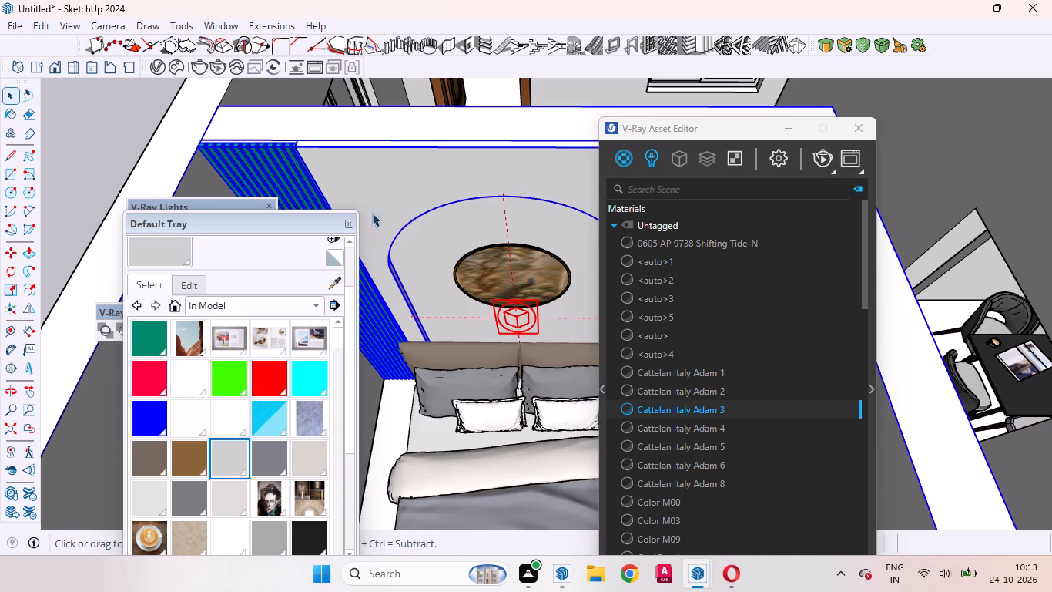
left_click(223, 459)
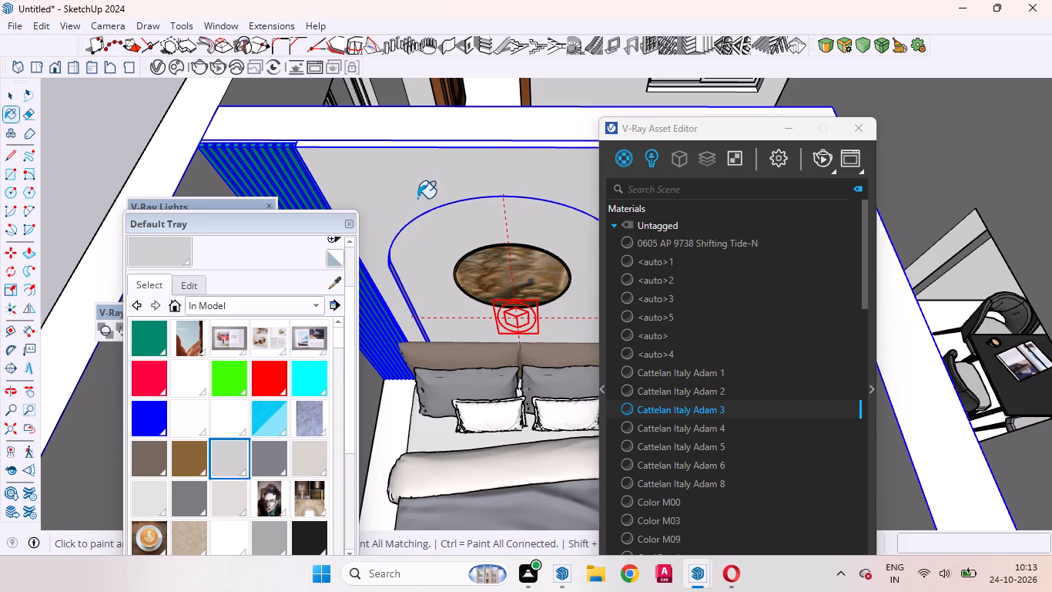
left_click(417, 198)
key("space")
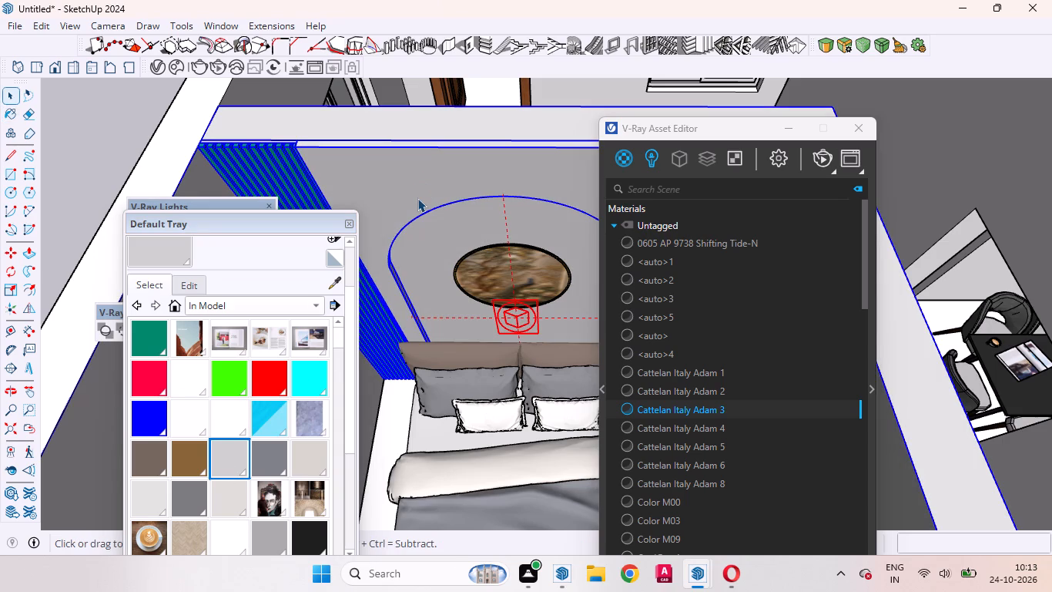
left_click(101, 129)
Look through the in-model materials for a white, picking [Color_000]1 and Color M00 to check them.
scroll(548, 159, "down", 4)
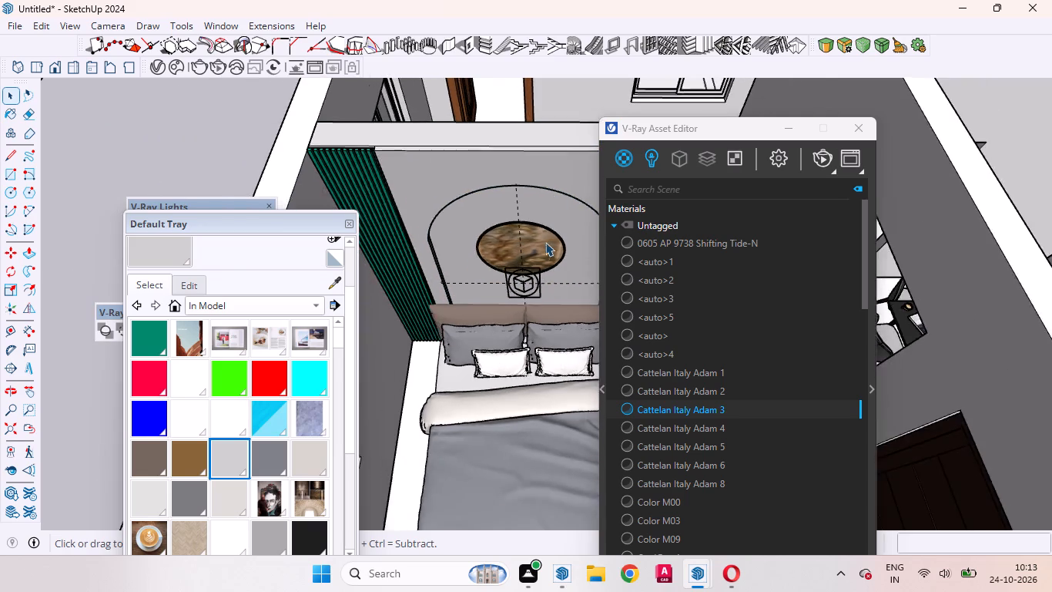
scroll(544, 244, "up", 4)
middle_click_drag(522, 286, 551, 184)
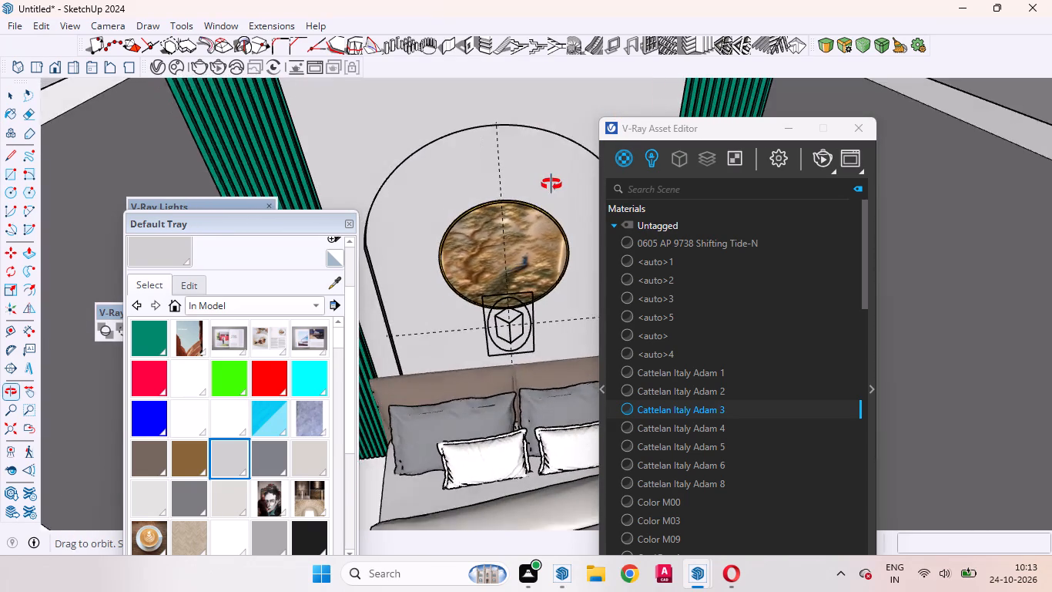
middle_click_drag(551, 184, 541, 182)
left_click(224, 419)
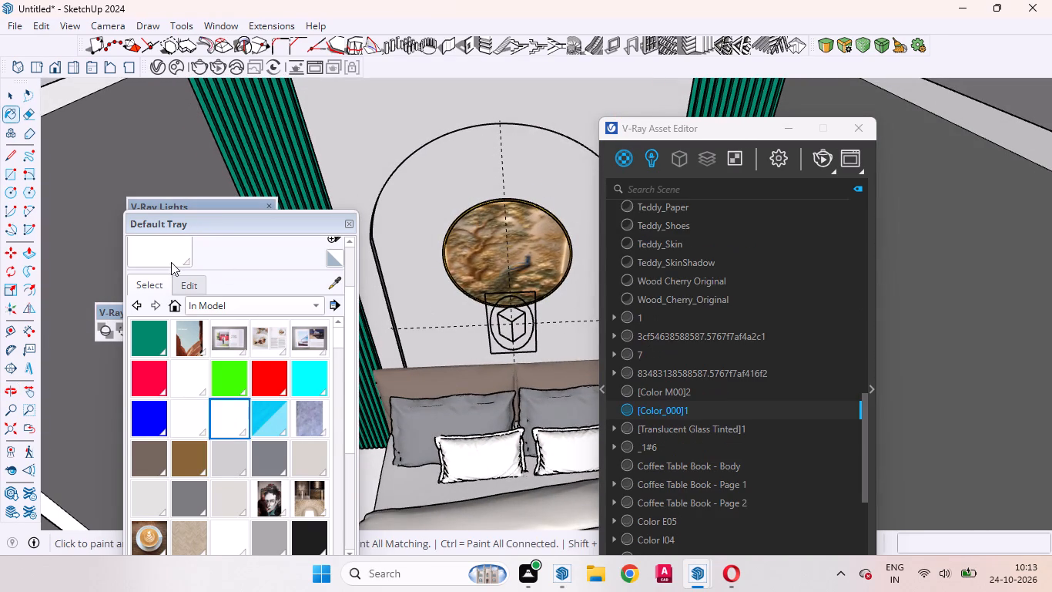
scroll(171, 262, "up", 5)
scroll(238, 378, "down", 3)
scroll(247, 453, "down", 2)
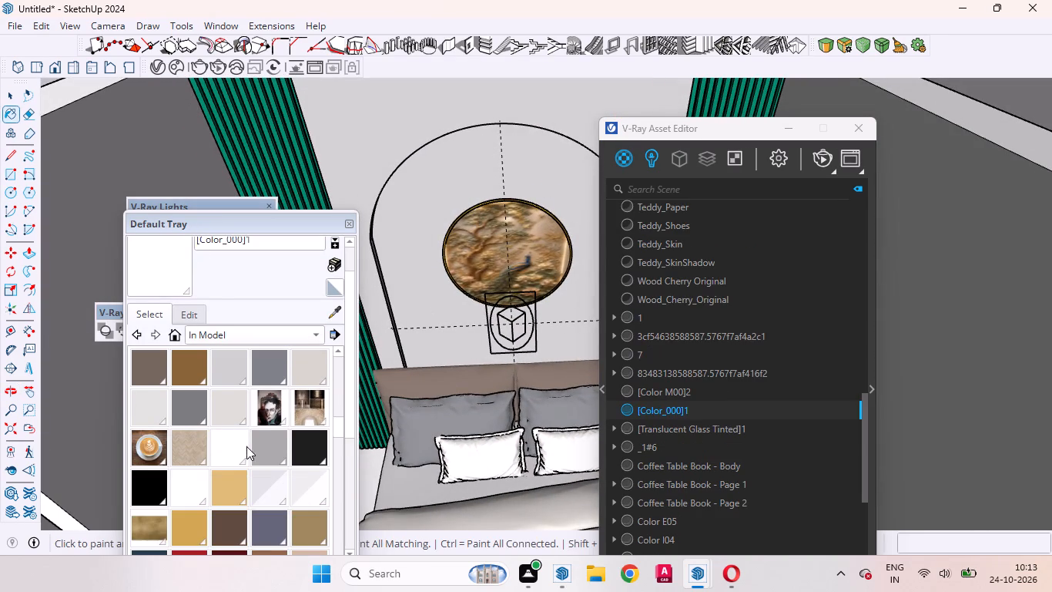
left_click(238, 449)
scroll(223, 311, "up", 2)
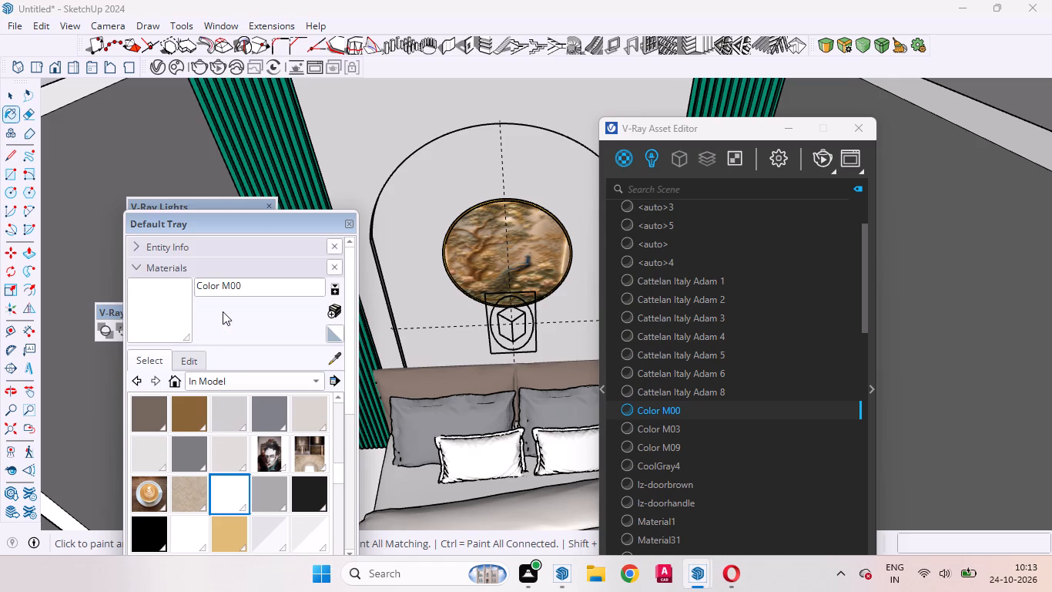
scroll(223, 311, "up", 1)
Move the Default Tray lower, leave the Paint tool and close the V-Ray Asset Editor to clear the bedroom view.
left_click_drag(276, 220, 271, 317)
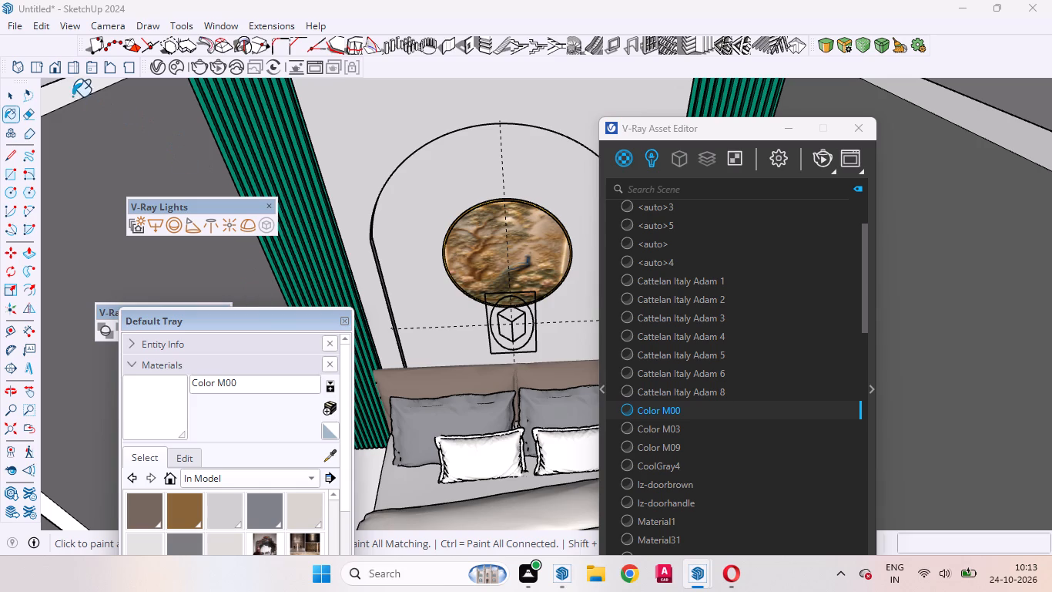
left_click(6, 98)
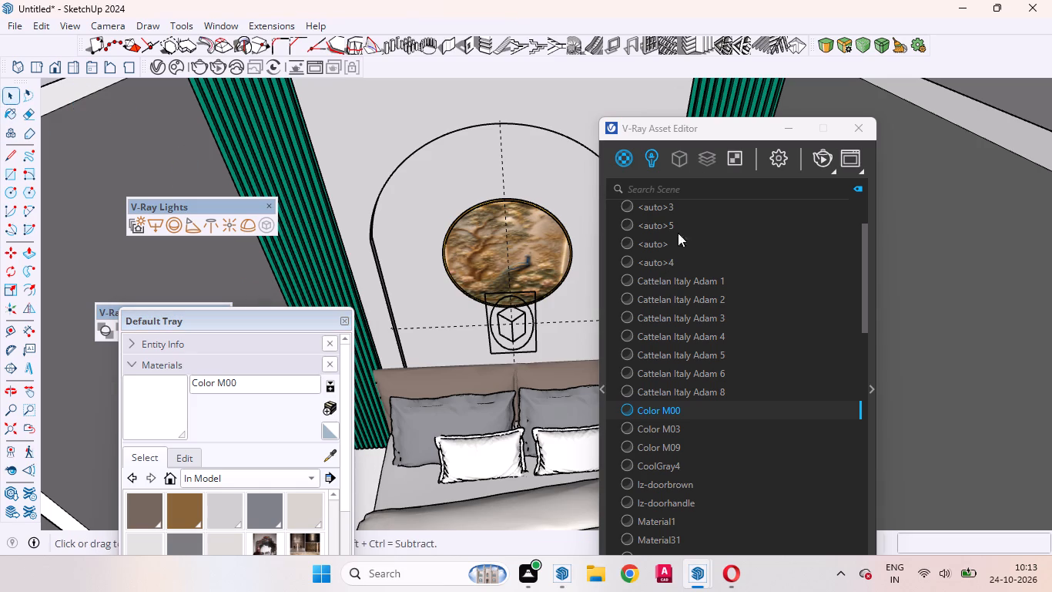
left_click(856, 124)
Examine the headboard wall's arch, peacock relief and fluted panels, and the adjoining window wall, from close up and above.
scroll(797, 308, "down", 1)
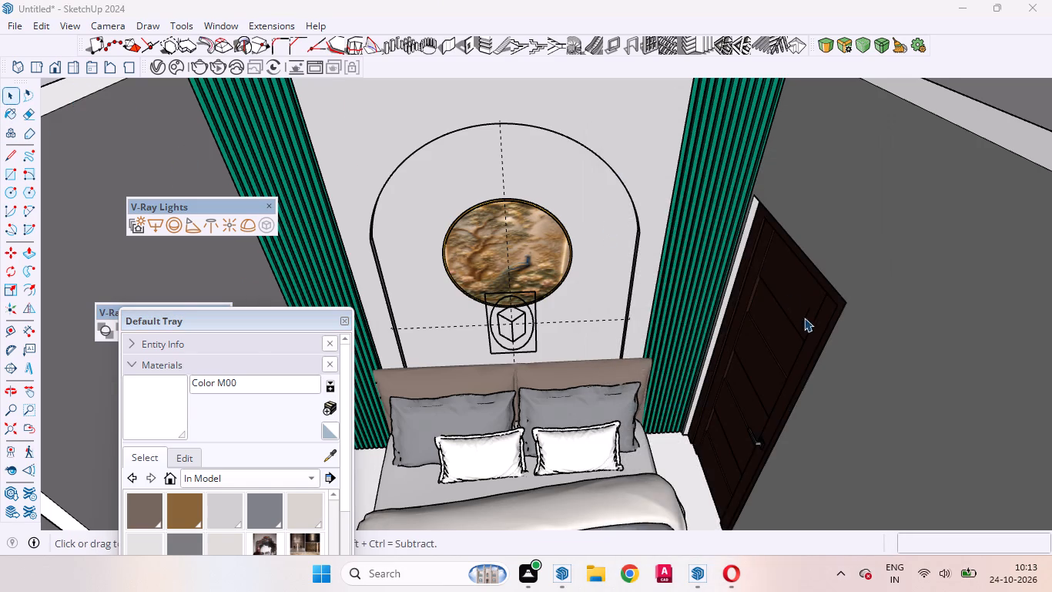
scroll(804, 318, "down", 3)
middle_click_drag(829, 342, 792, 304)
scroll(576, 169, "up", 4)
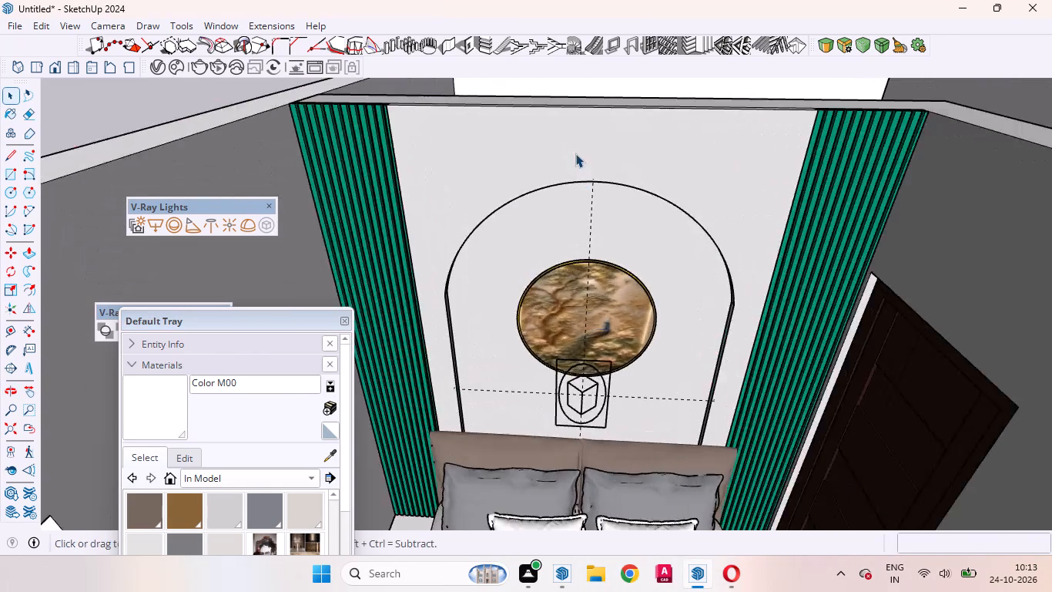
scroll(575, 153, "up", 9)
middle_click_drag(615, 350, 684, 148)
scroll(615, 350, "up", 1)
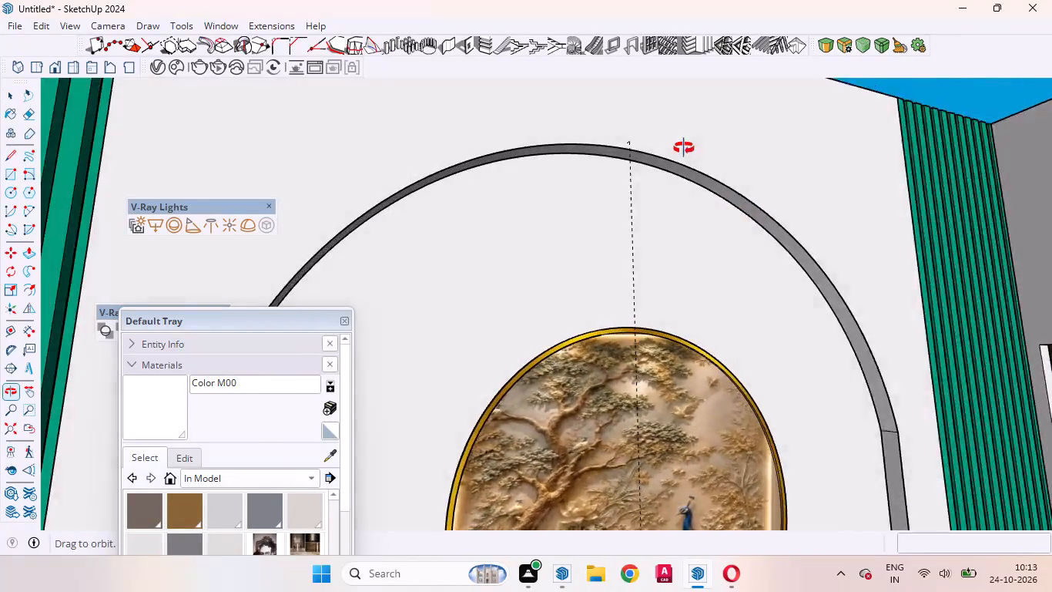
middle_click_drag(684, 148, 656, 370)
scroll(656, 369, "up", 1)
scroll(656, 369, "down", 12)
scroll(558, 338, "down", 3)
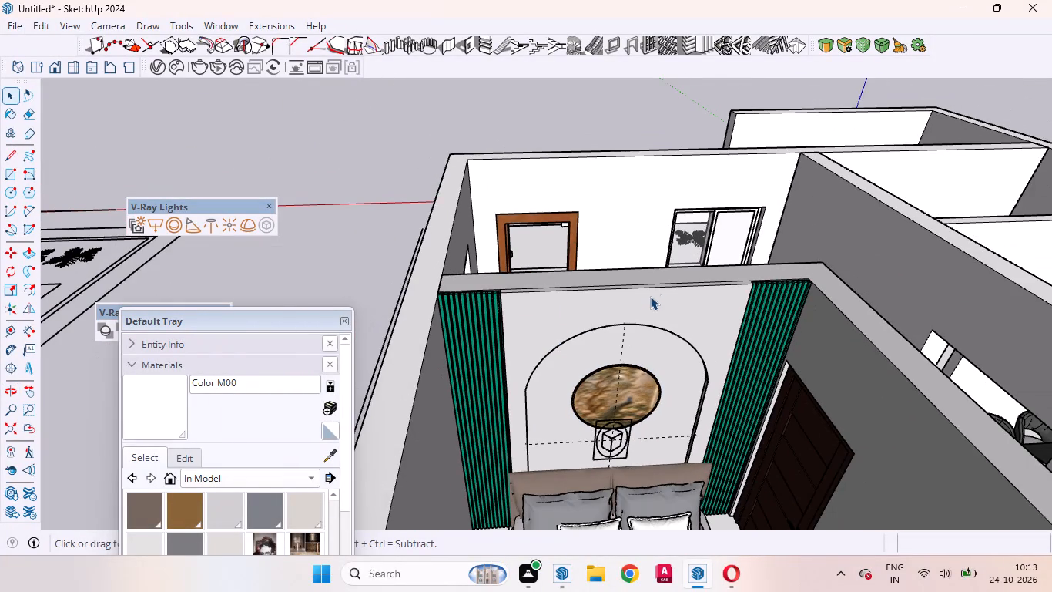
scroll(667, 295, "up", 2)
scroll(669, 310, "down", 4)
middle_click_drag(681, 375, 529, 459)
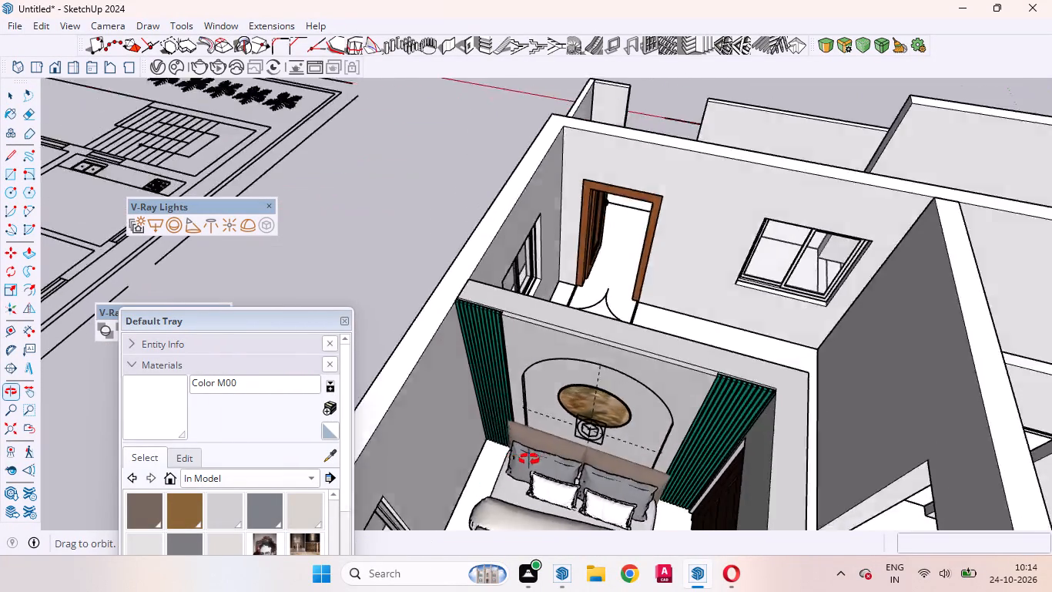
middle_click_drag(529, 459, 471, 435)
scroll(769, 298, "down", 7)
scroll(568, 369, "up", 4)
middle_click_drag(657, 362, 631, 387)
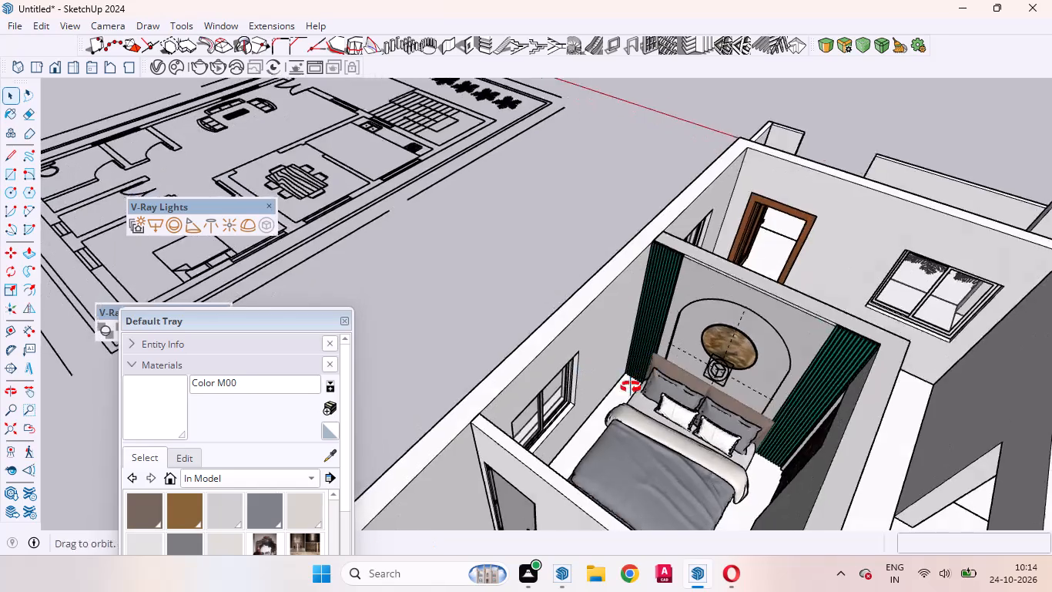
middle_click_drag(631, 387, 444, 341)
Place vertical guides on the window wall, 1' 10 13/16" from the fluted panel and 6 7/16" from the window frame.
scroll(512, 380, "up", 8)
middle_click_drag(577, 400, 565, 337)
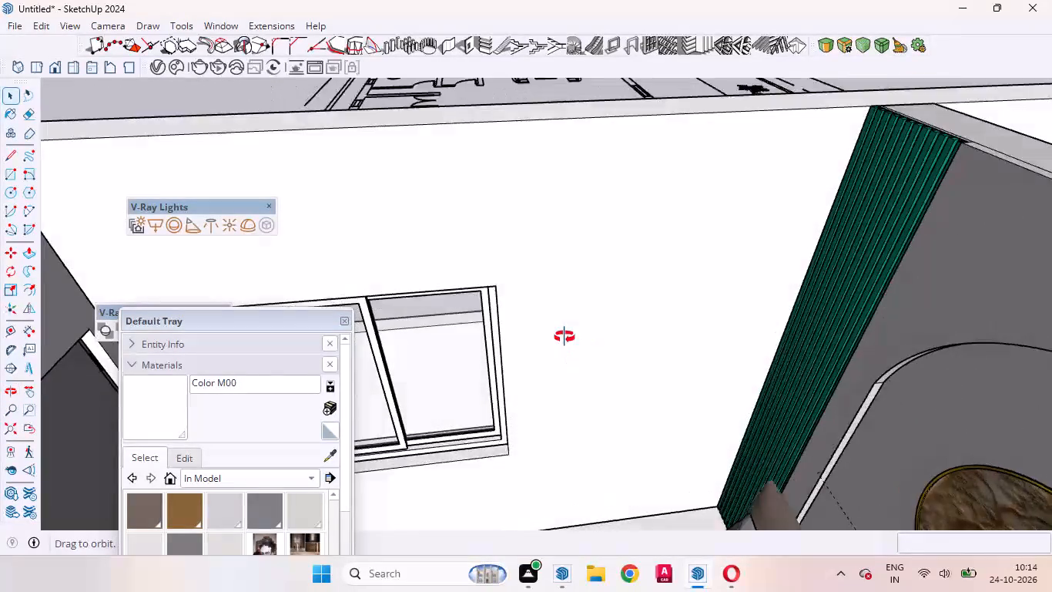
middle_click_drag(565, 337, 563, 321)
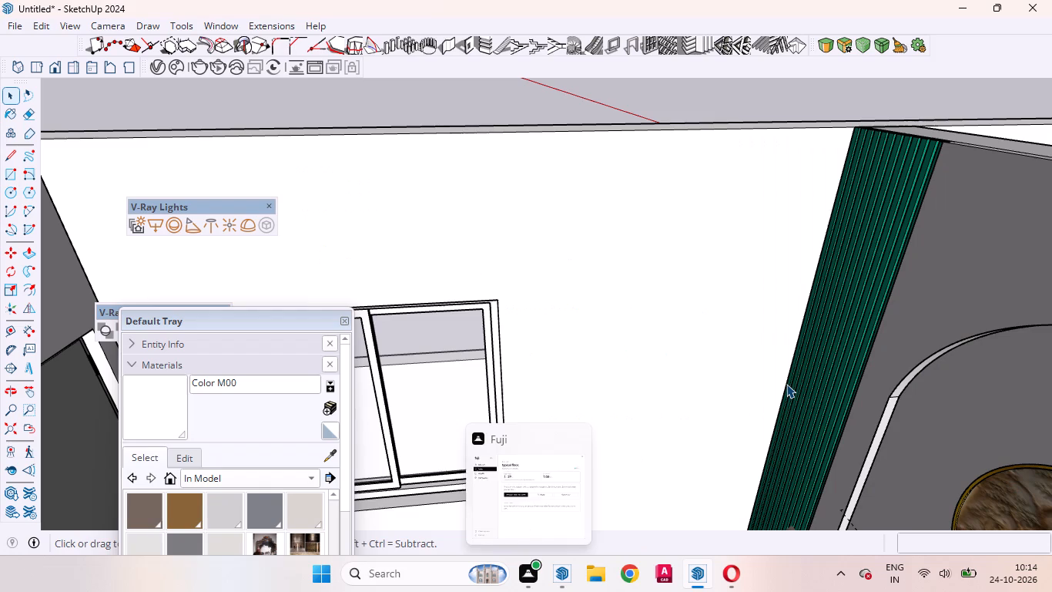
key("t")
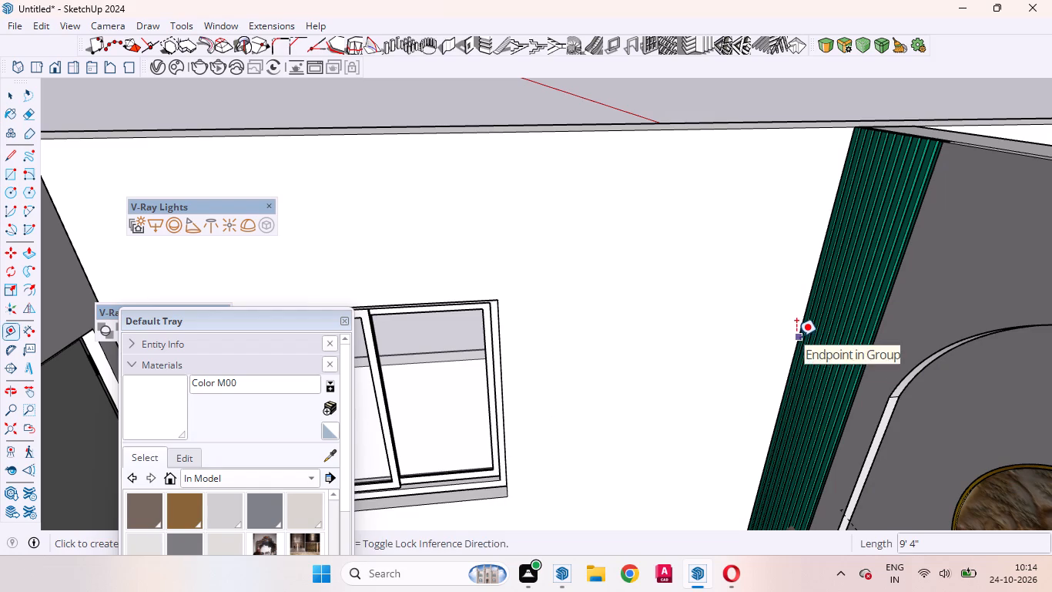
left_click(796, 337)
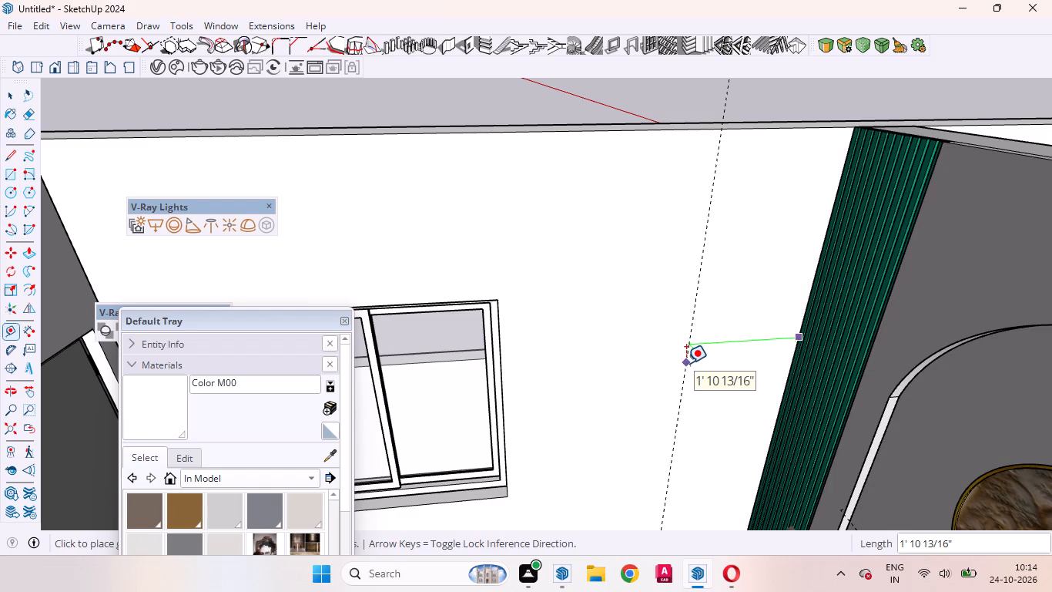
left_click(686, 363)
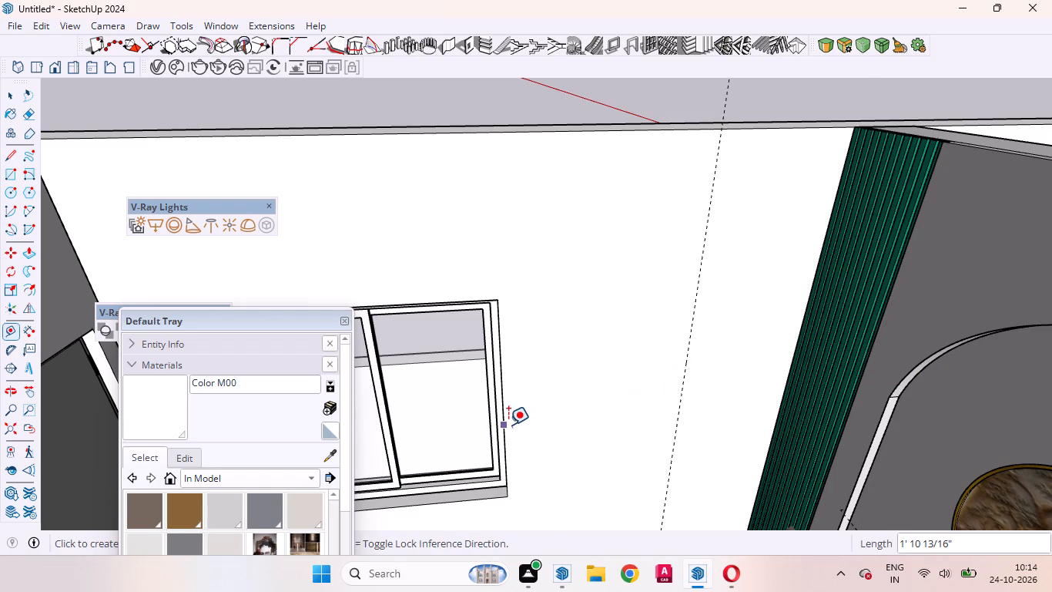
left_click(508, 425)
left_click(536, 425)
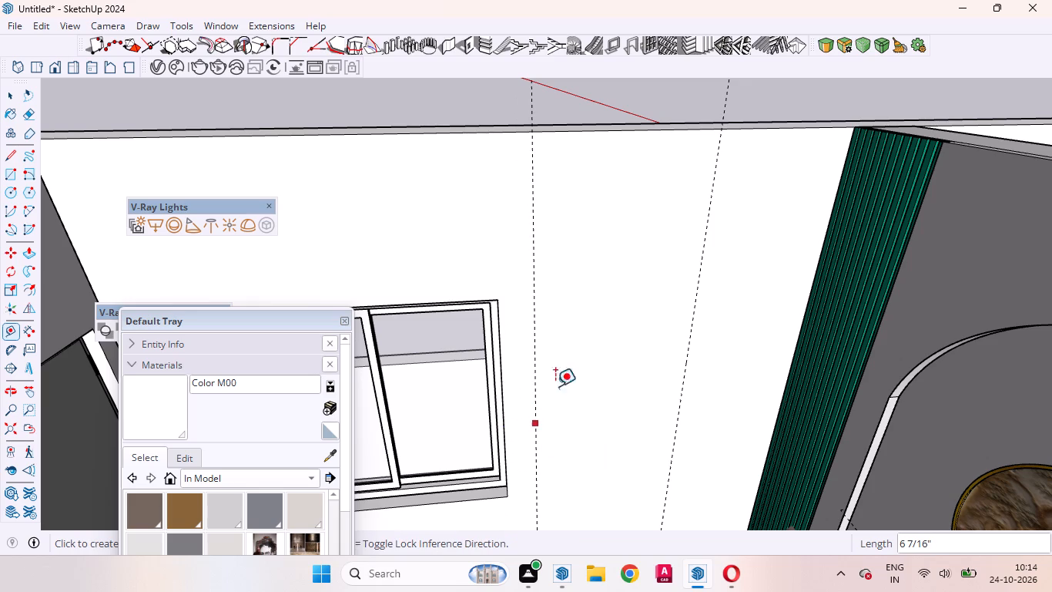
Place horizontal guides on the window wall level with the window frame's top and bottom corners.
left_click(597, 134)
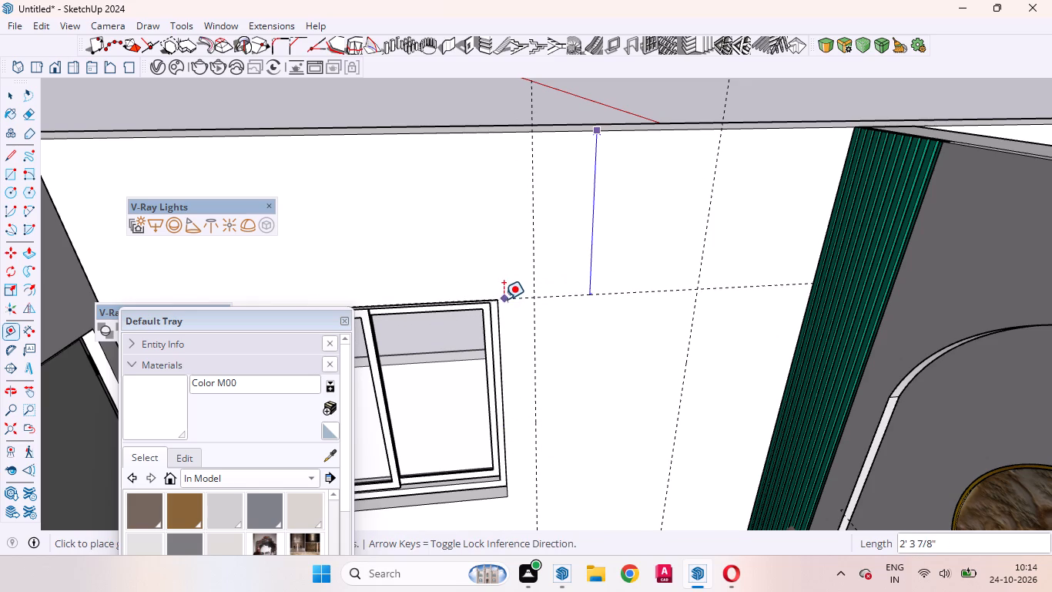
left_click(499, 301)
left_click(585, 294)
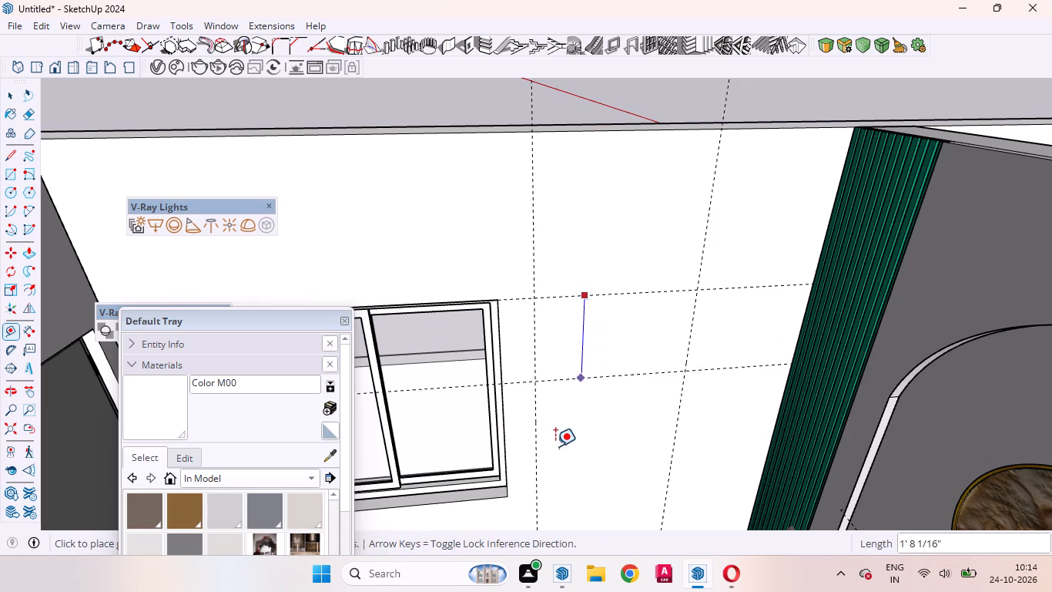
left_click(506, 492)
key("space")
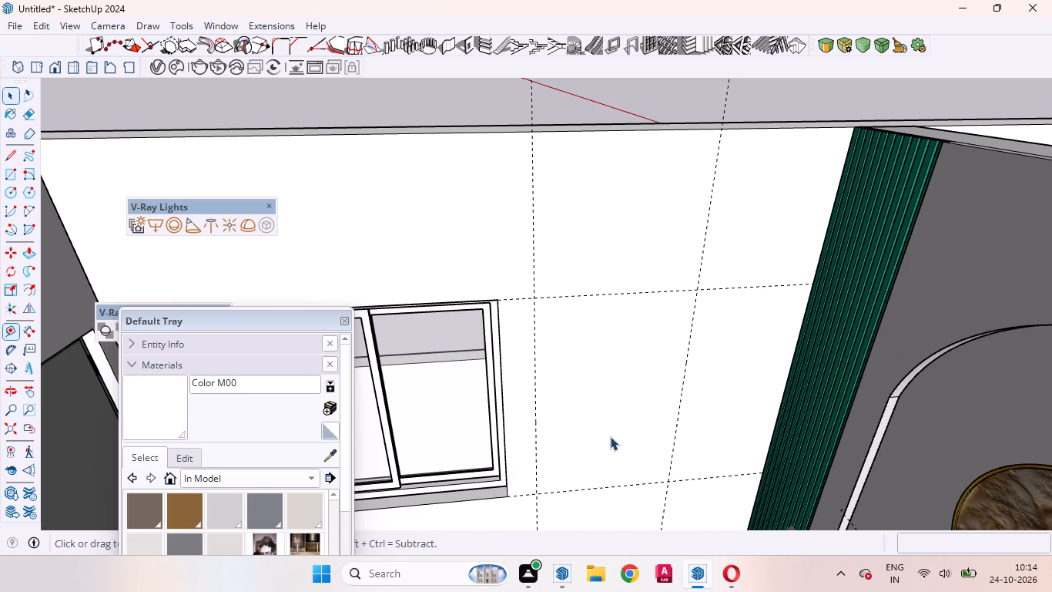
Start a new empty group in the bedroom for a wall panel between the window and the fluted panel.
scroll(678, 407, "down", 3)
middle_click_drag(515, 422, 527, 428)
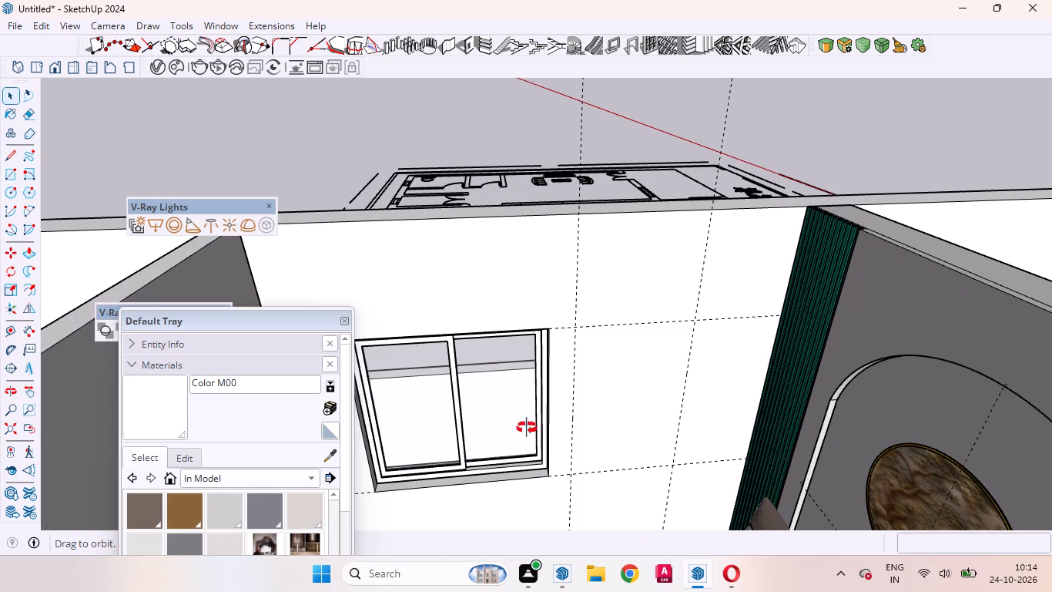
middle_click_drag(527, 428, 860, 384)
middle_click_drag(625, 347, 574, 429)
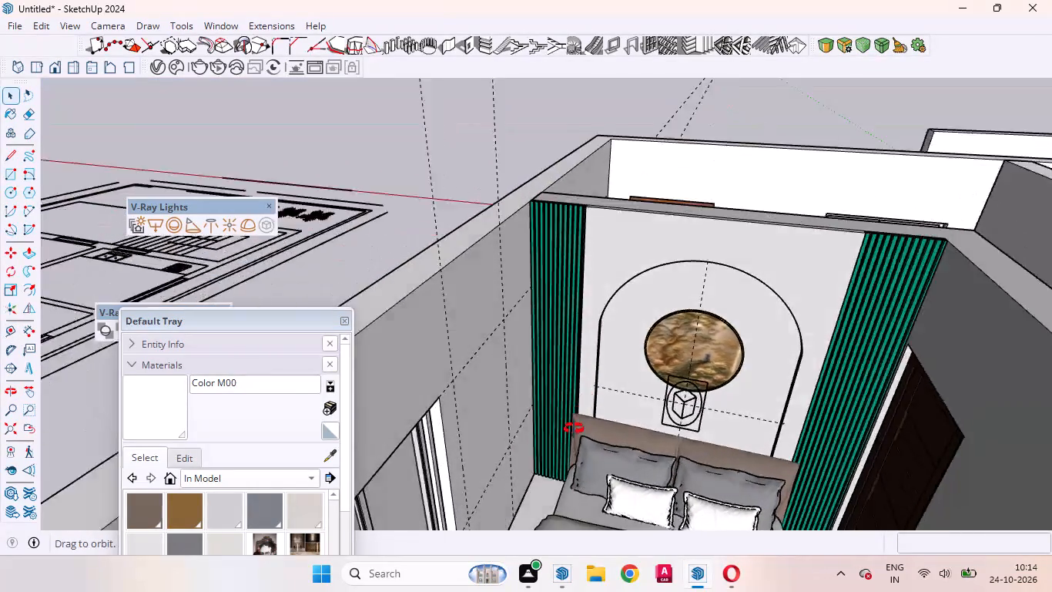
middle_click_drag(574, 429, 352, 374)
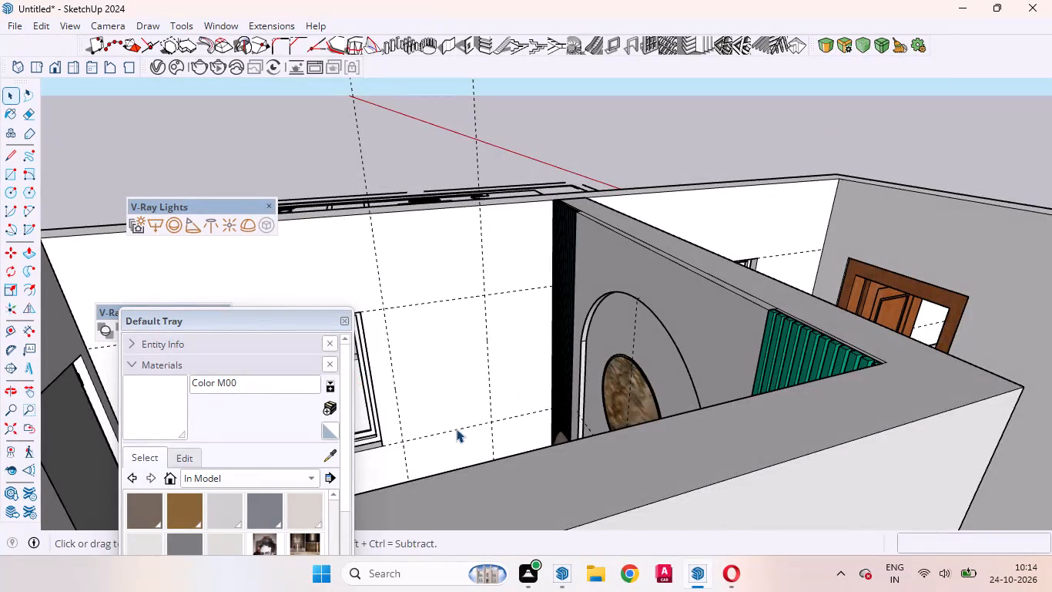
middle_click_drag(437, 392, 562, 483)
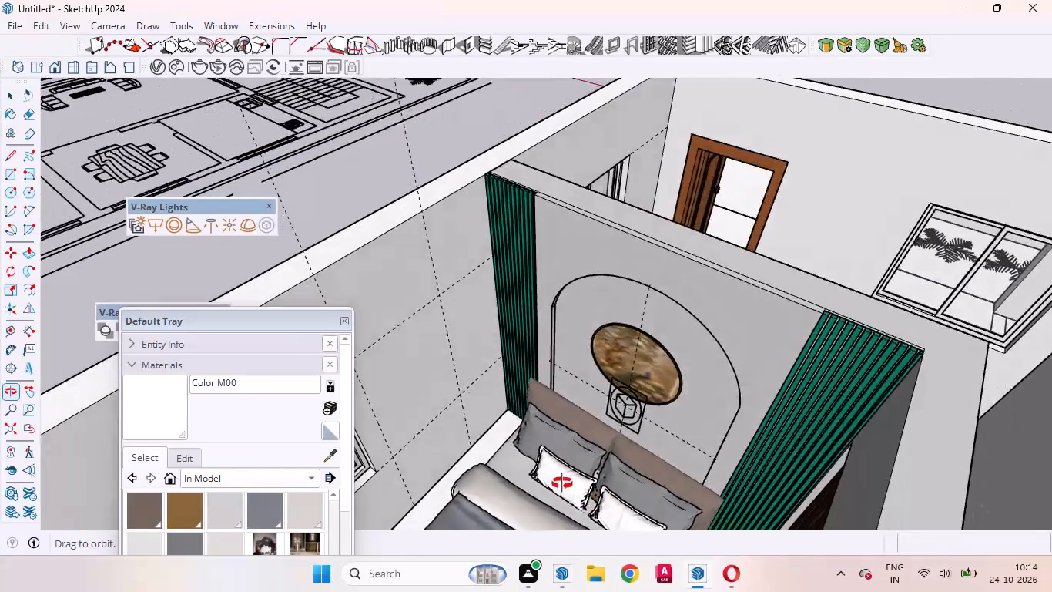
middle_click_drag(562, 483, 496, 460)
middle_click_drag(531, 375, 504, 517)
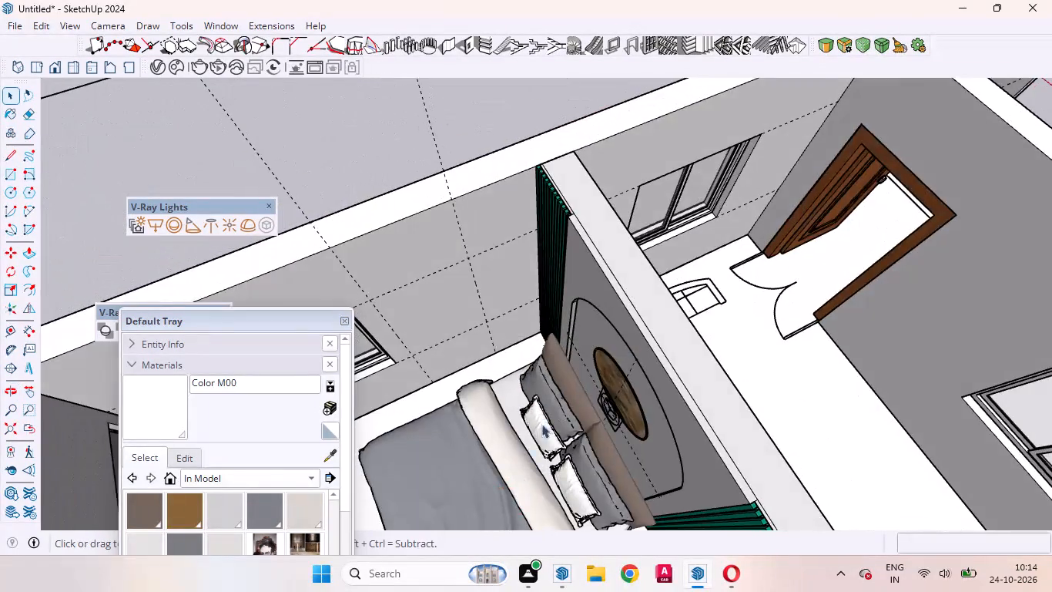
scroll(563, 404, "down", 9)
right_click(546, 223)
left_click(575, 273)
Draw a rectangle of about 4' by 2' 6 3/16" between the guide intersections beside the bedroom window.
scroll(499, 402, "up", 3)
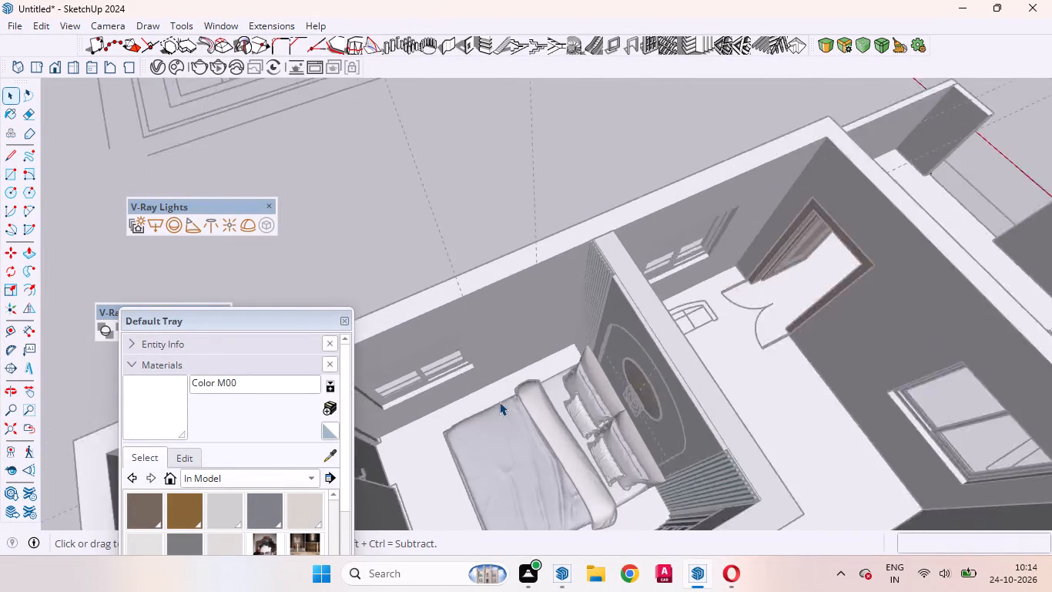
scroll(499, 402, "up", 6)
middle_click_drag(515, 360, 434, 142)
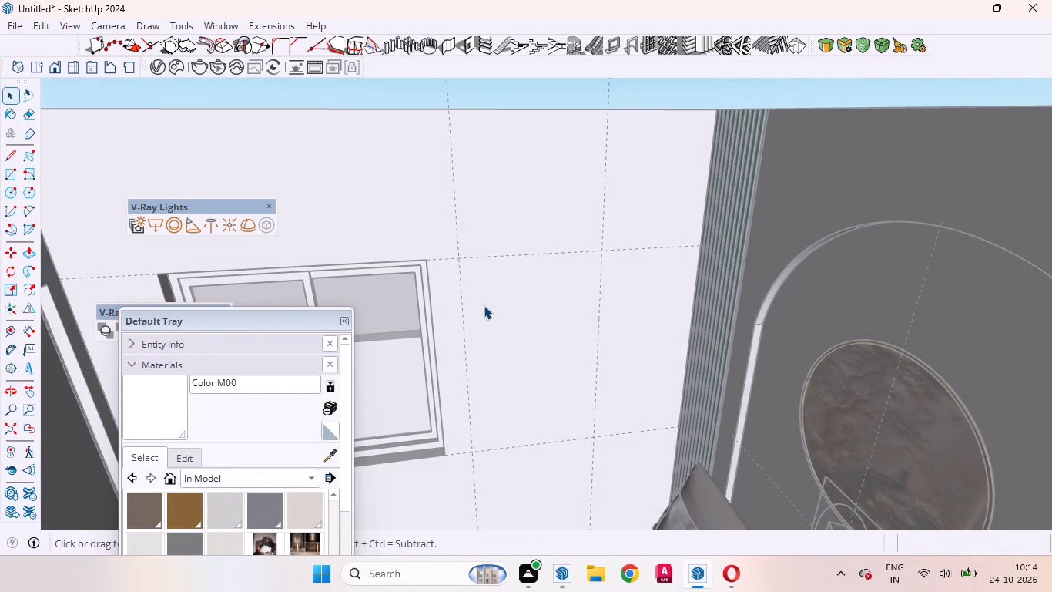
scroll(489, 321, "up", 1)
scroll(489, 323, "down", 1)
scroll(490, 331, "up", 1)
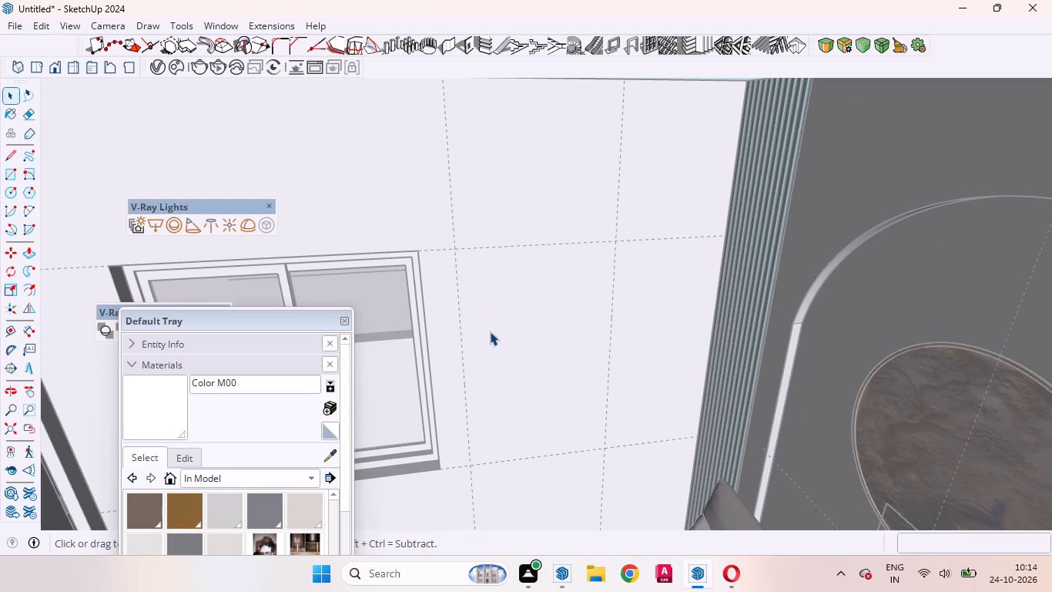
key("r")
left_click(468, 467)
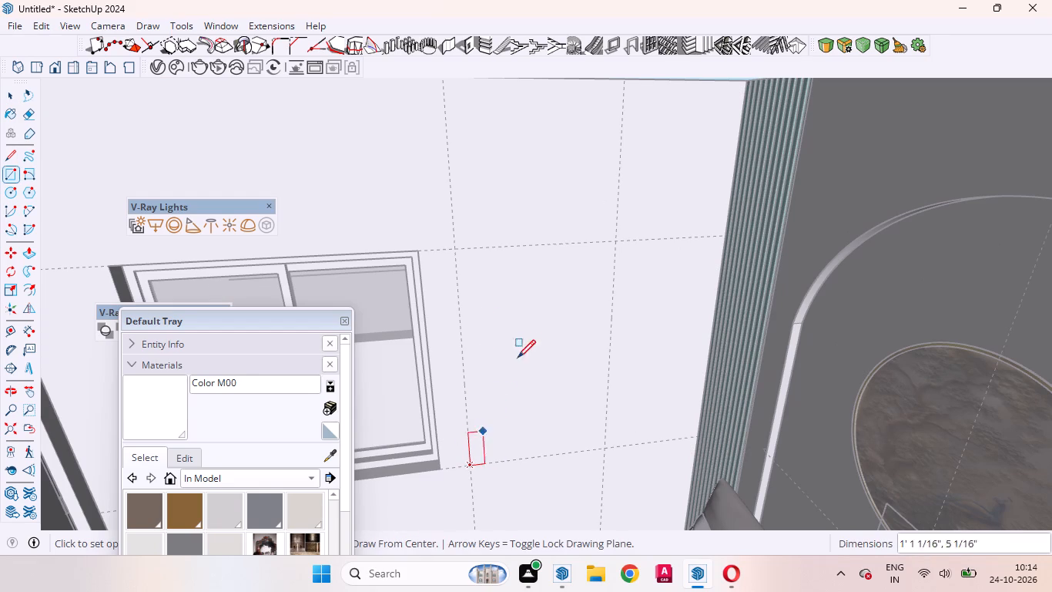
left_click(615, 237)
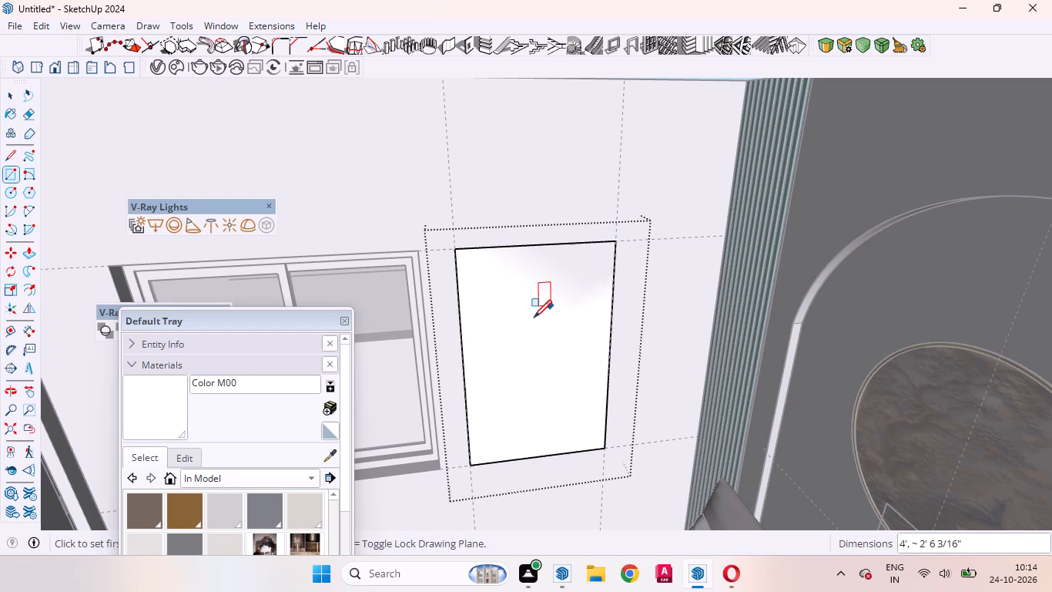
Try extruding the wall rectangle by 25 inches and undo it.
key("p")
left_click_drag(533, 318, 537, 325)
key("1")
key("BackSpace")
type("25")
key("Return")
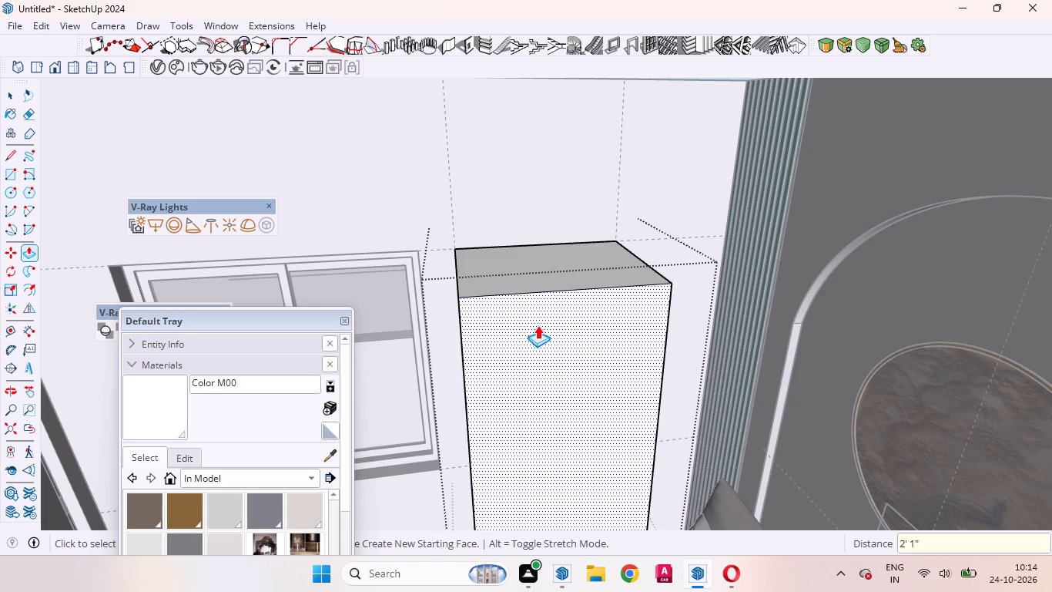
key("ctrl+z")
Extrude the wall rectangle by 25 mm into a thin panel and leave the group.
left_click(530, 318)
type("25mm")
key("Return")
key("space")
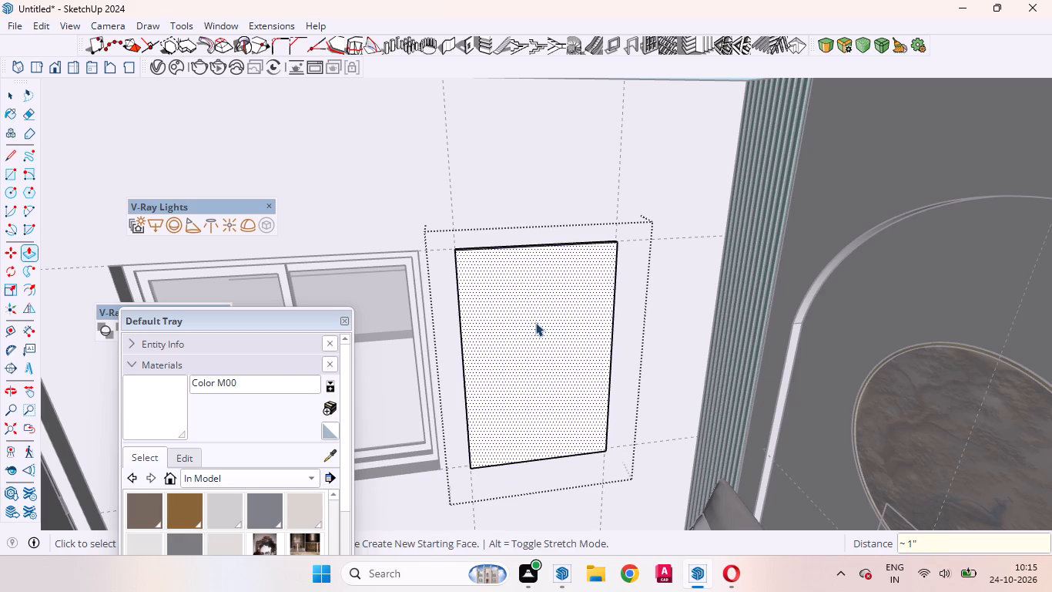
scroll(511, 399, "down", 3)
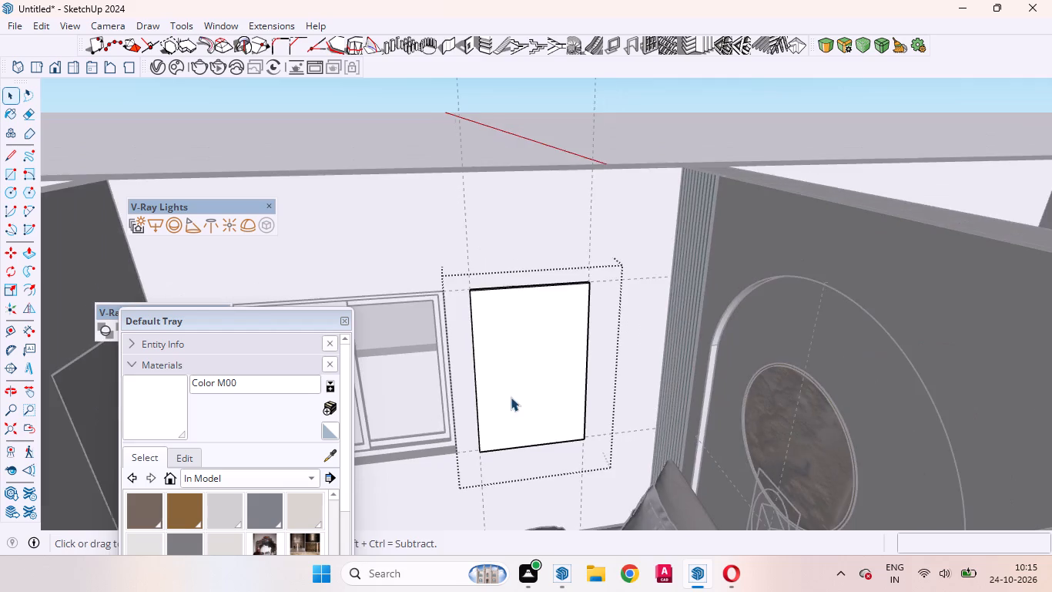
middle_click_drag(508, 392, 528, 435)
left_click(517, 92)
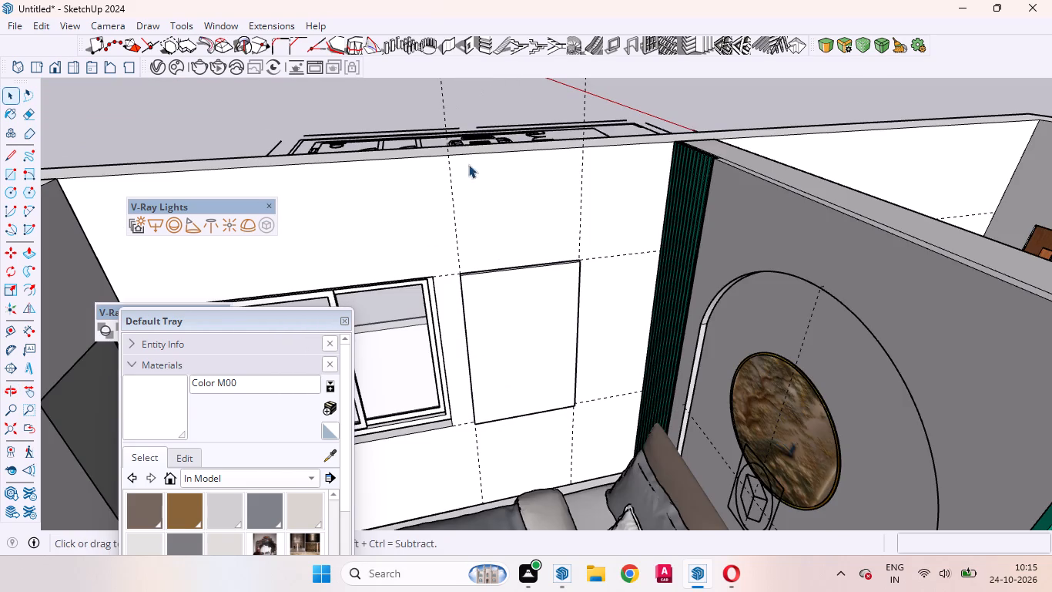
Paint the new wall panel with the black in-model material Color M09.
left_click_drag(293, 320, 324, 170)
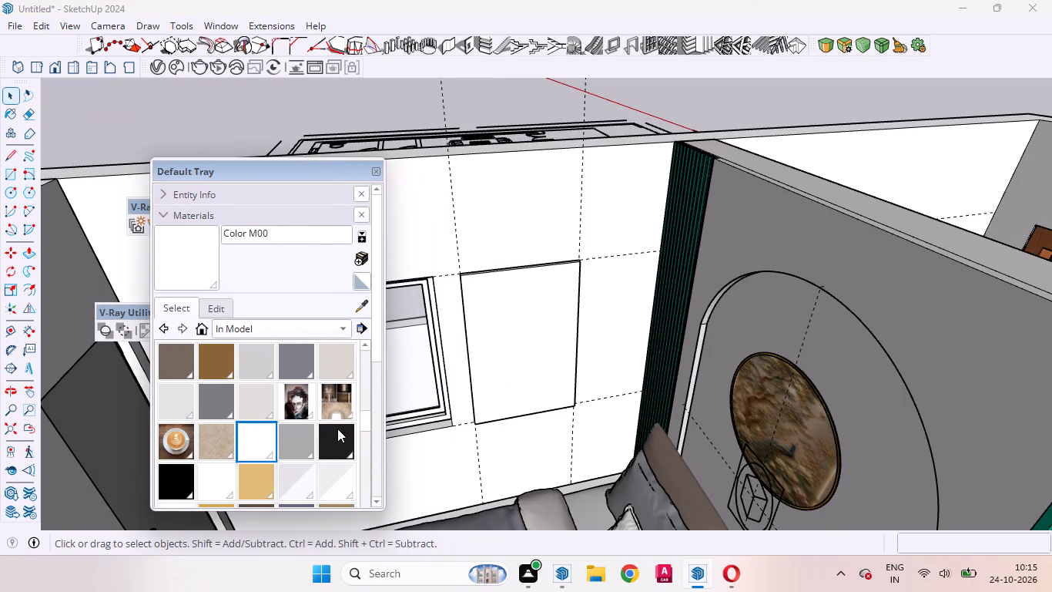
left_click(342, 439)
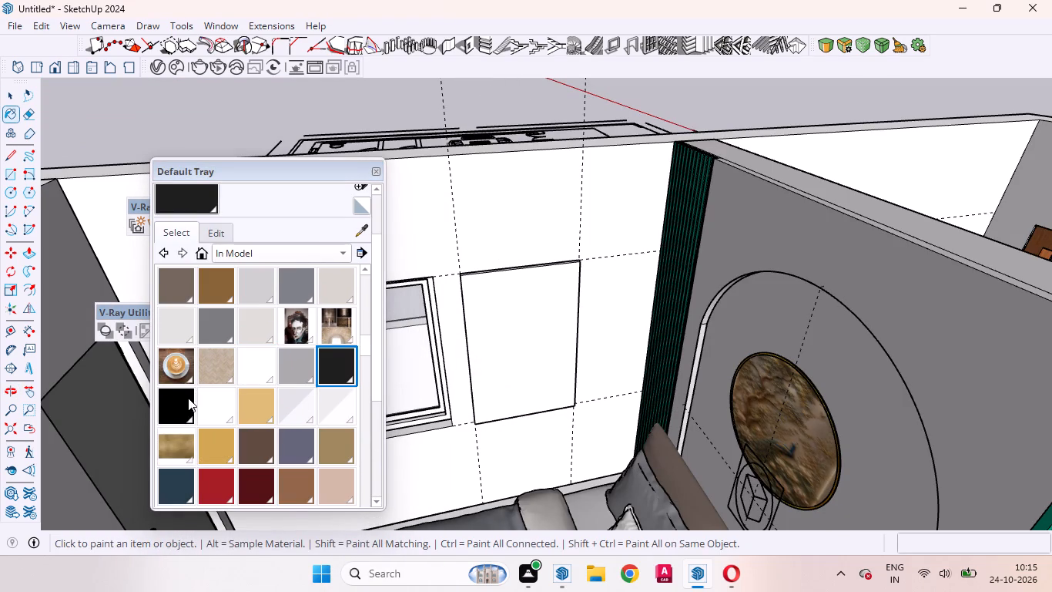
left_click(177, 405)
left_click(511, 334)
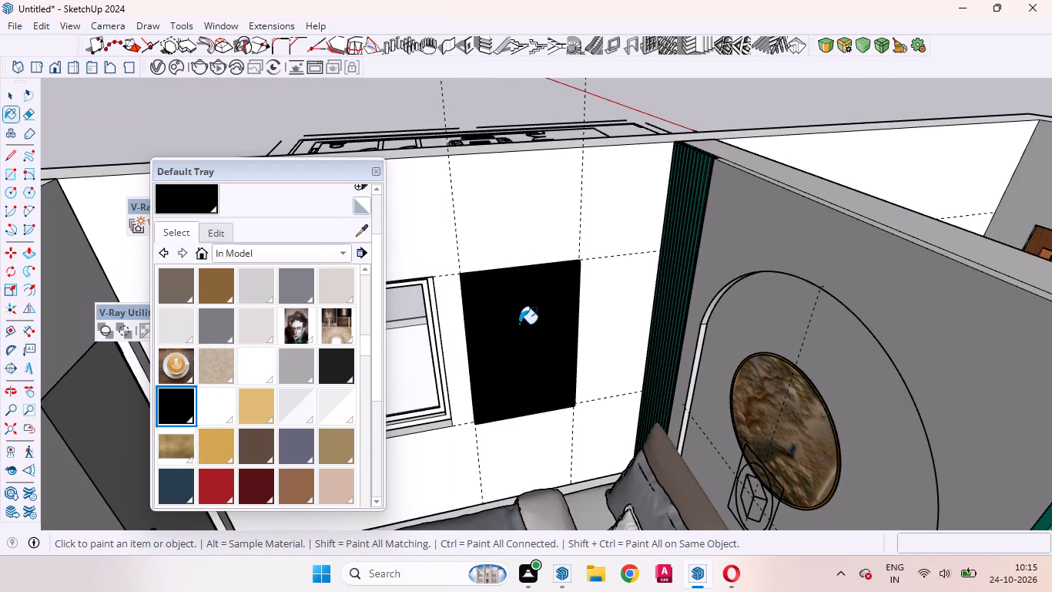
key("space")
Inside the panel's group, offset the front face's edges inward by 18 mm to form a frame border.
double_click(512, 335)
left_click(520, 339)
scroll(521, 342, "up", 3)
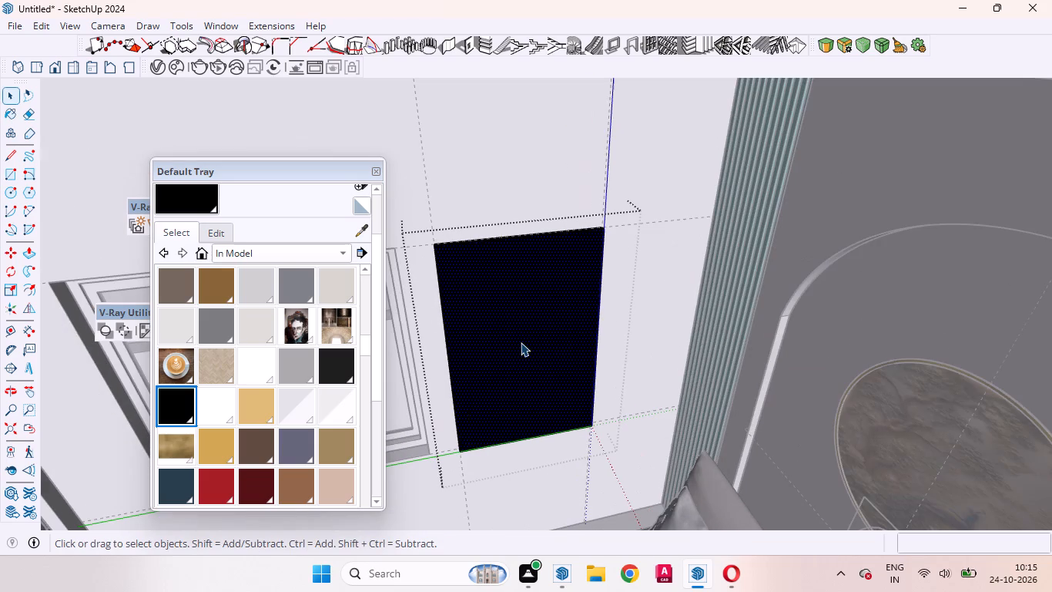
key("f")
left_click(492, 328)
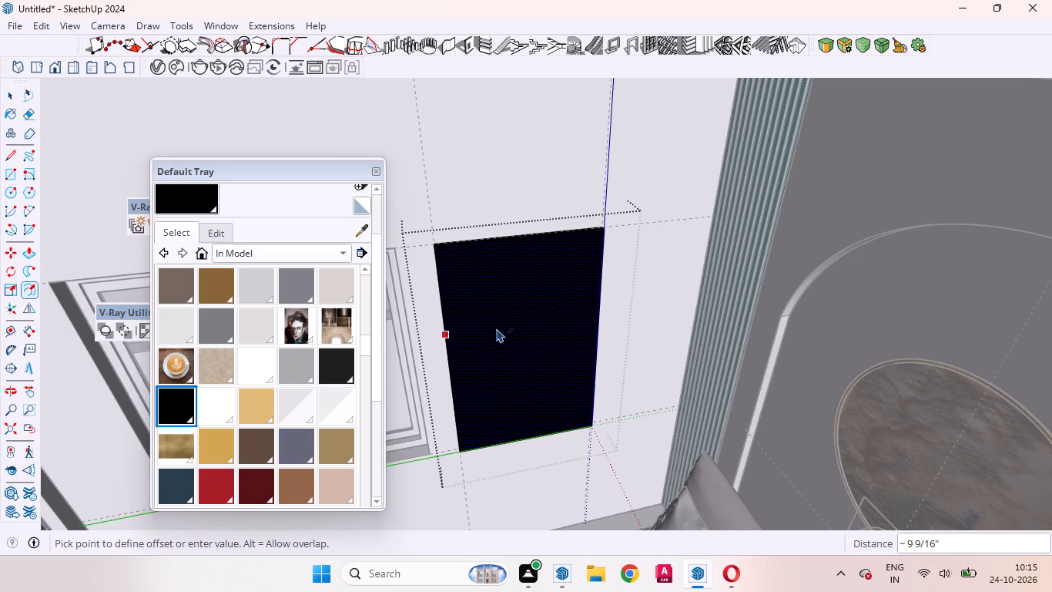
type("18mm")
key("Return")
key("space")
left_click(504, 331)
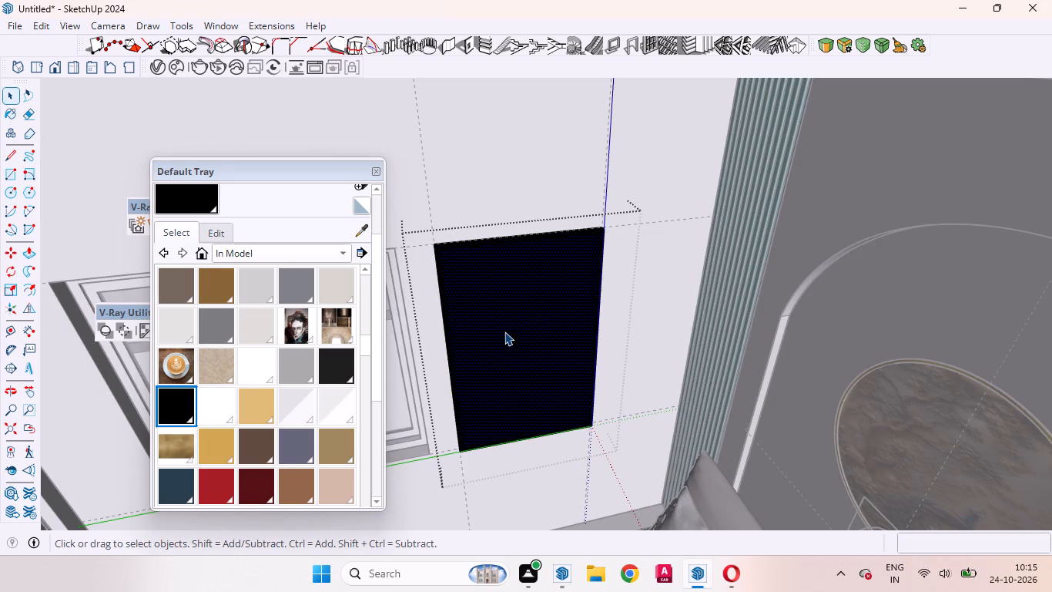
Create a material from the terracotta abstract artwork image in Downloads and apply it to the panel's inner face.
scroll(353, 251, "up", 4)
left_click(358, 260)
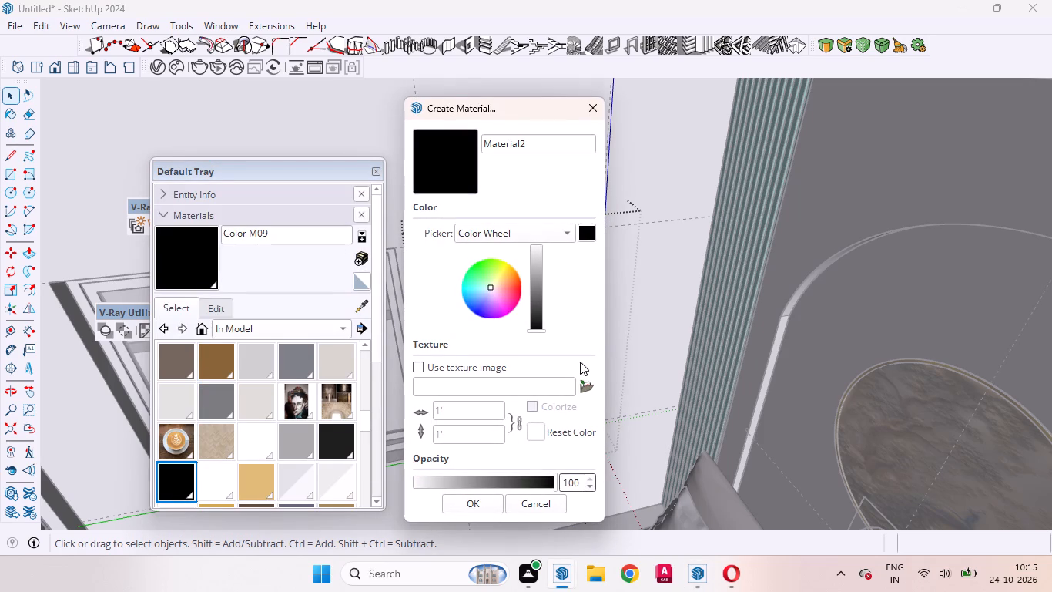
left_click(588, 382)
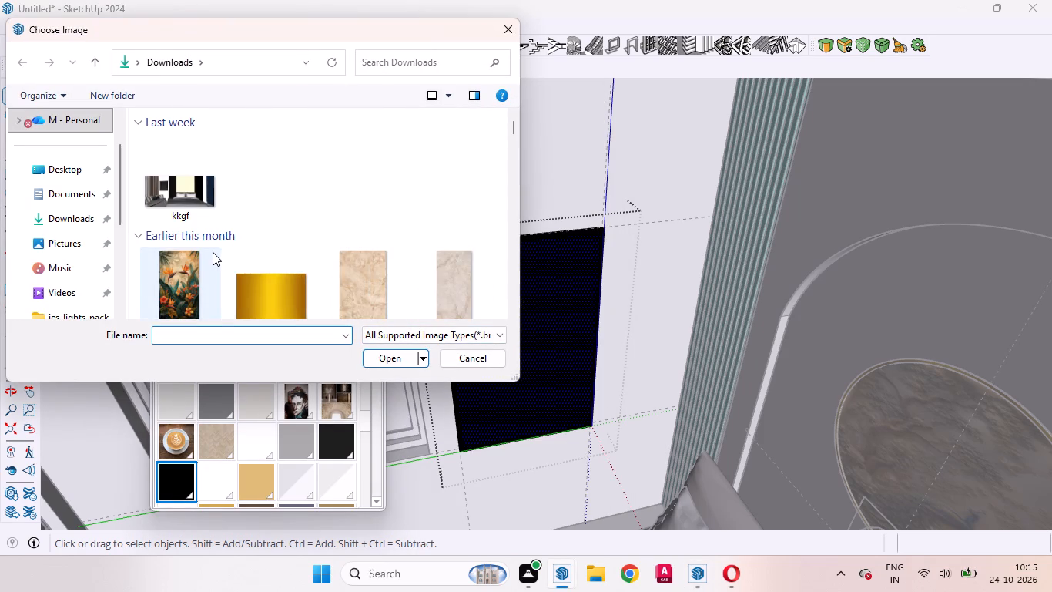
scroll(213, 252, "down", 2)
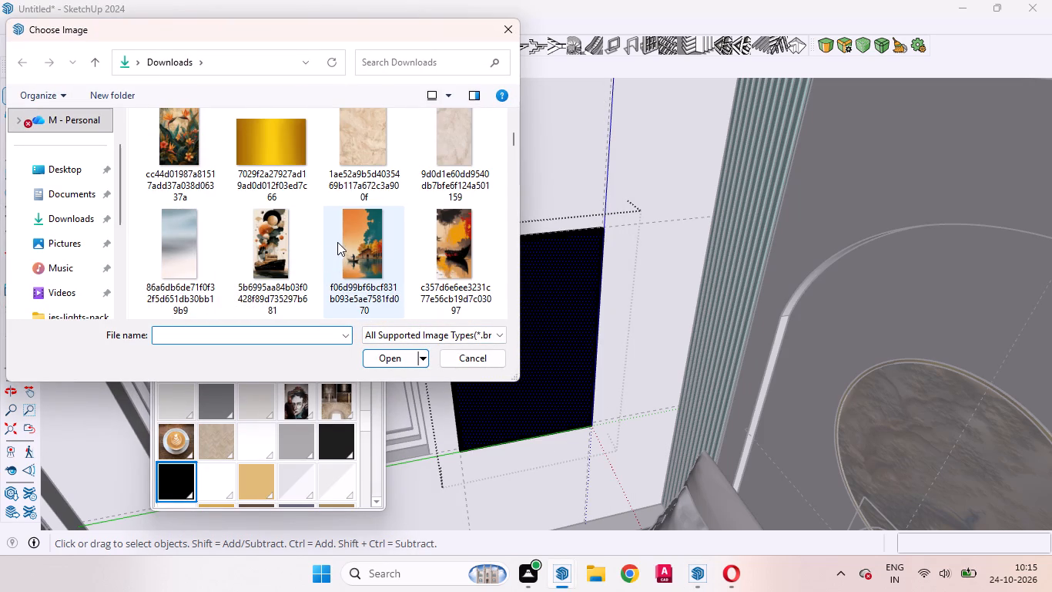
scroll(370, 254, "down", 1)
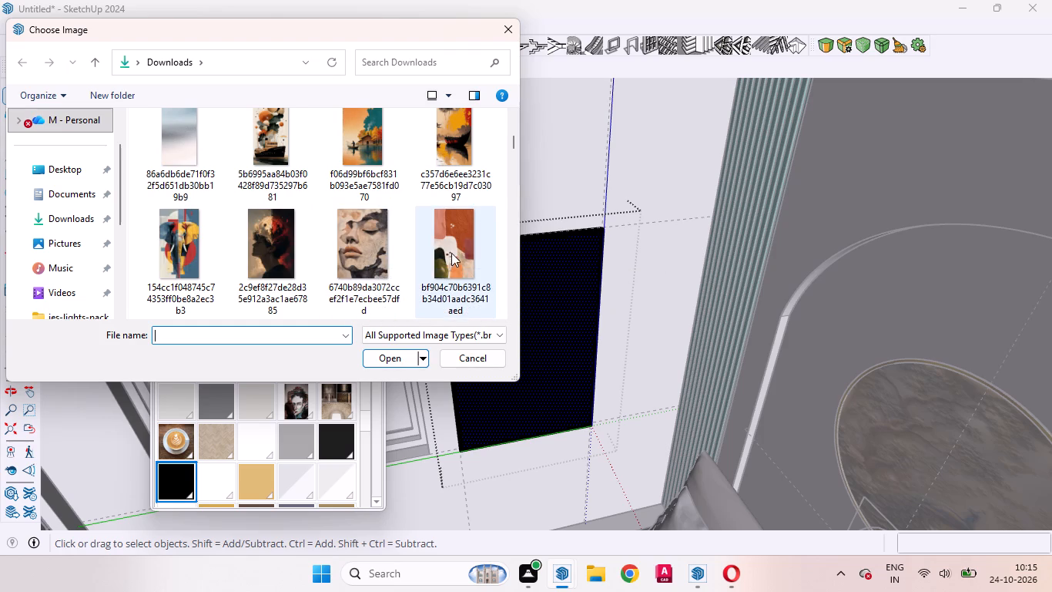
scroll(451, 253, "down", 1)
scroll(448, 251, "up", 1)
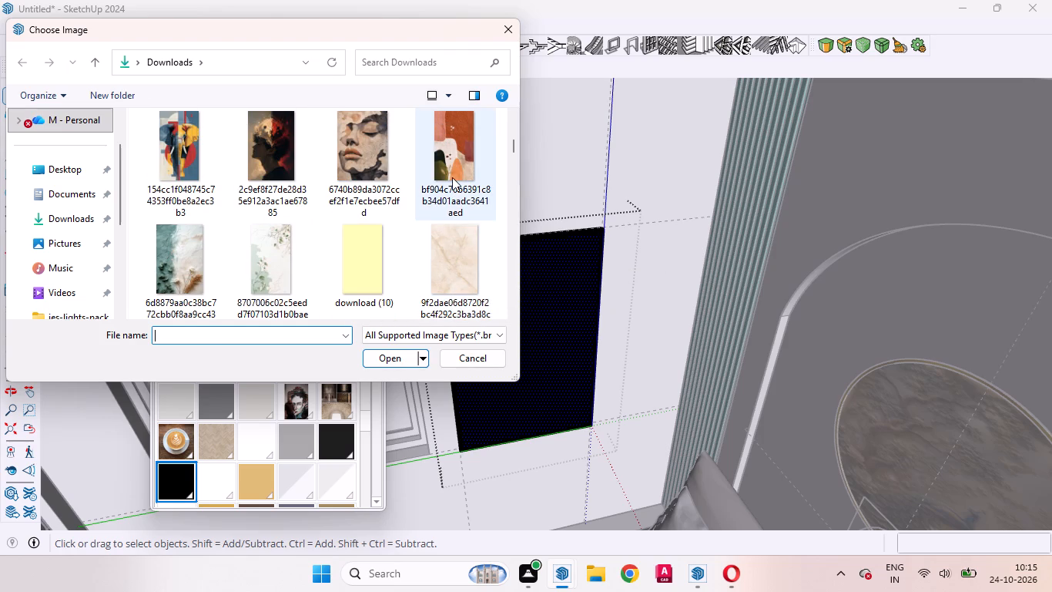
left_click(452, 177)
left_click(385, 357)
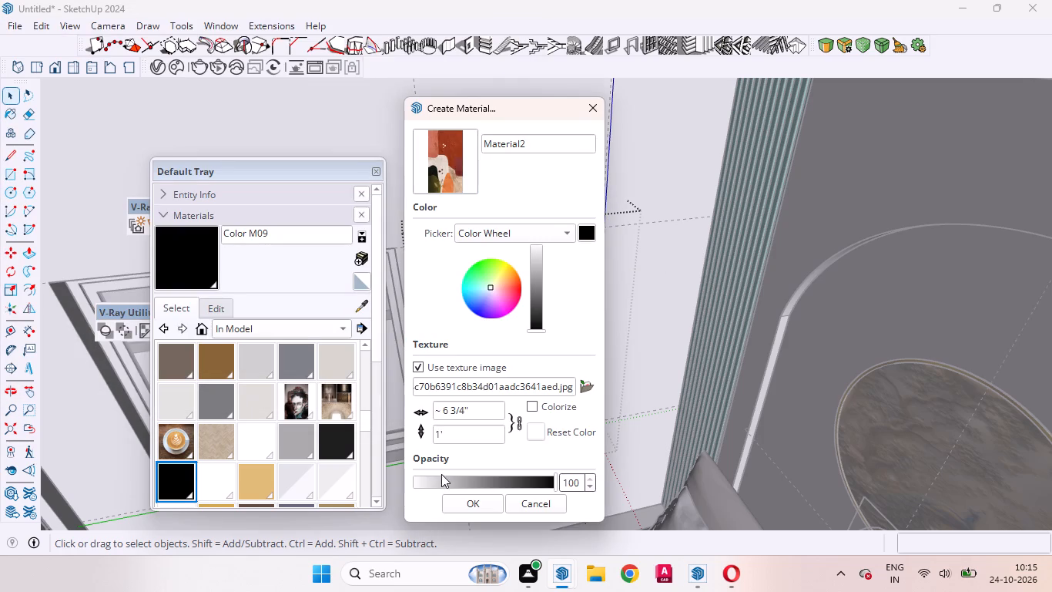
left_click(458, 508)
left_click(495, 339)
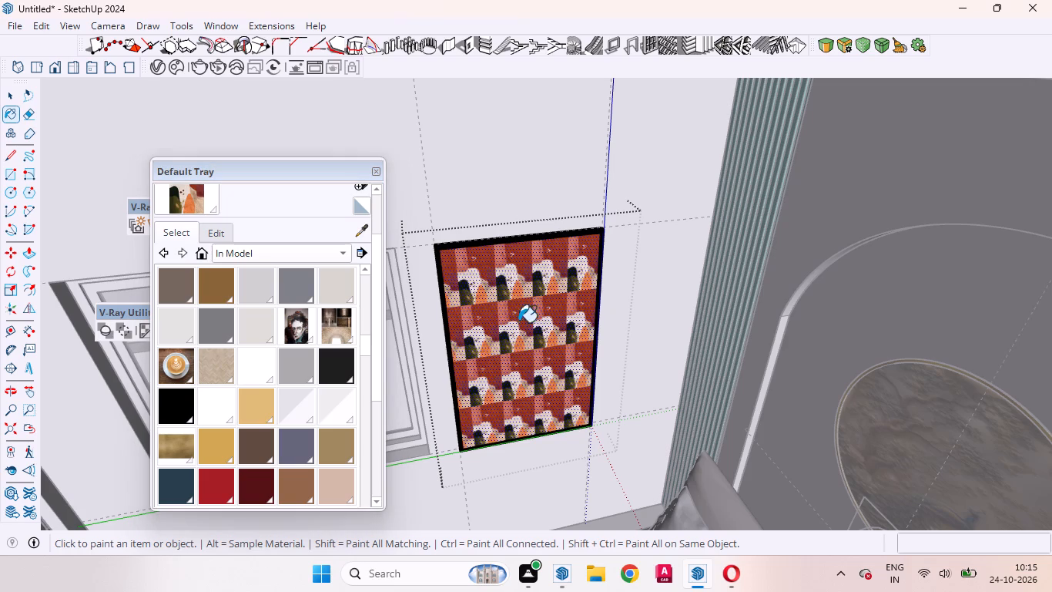
Fit the artwork texture to the whole inner face with the V-Ray fit projection and close the panel's group.
left_click_drag(246, 176, 408, 197)
left_click(180, 334)
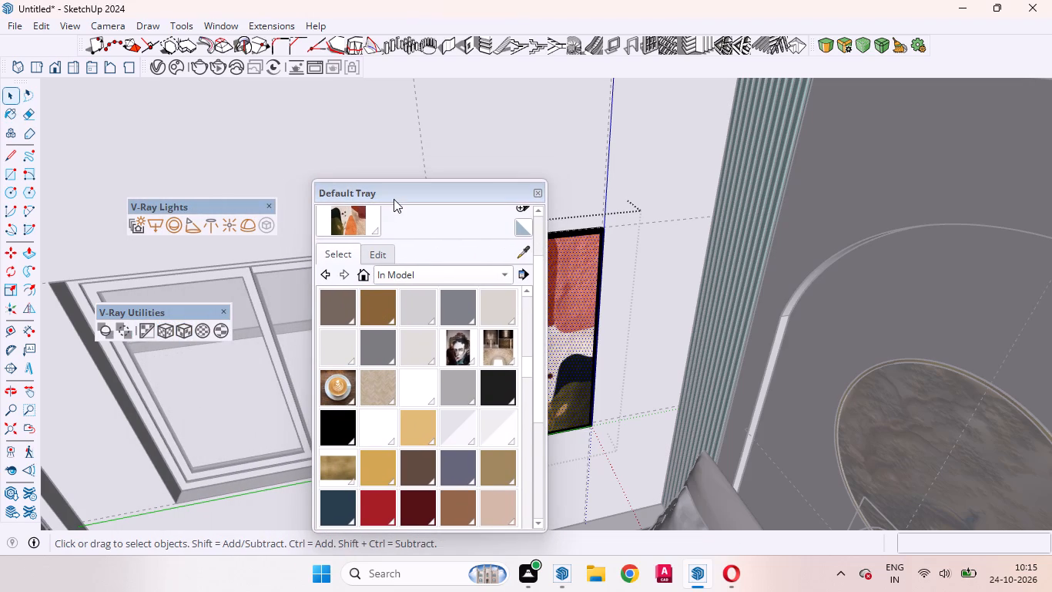
left_click_drag(396, 190, 184, 163)
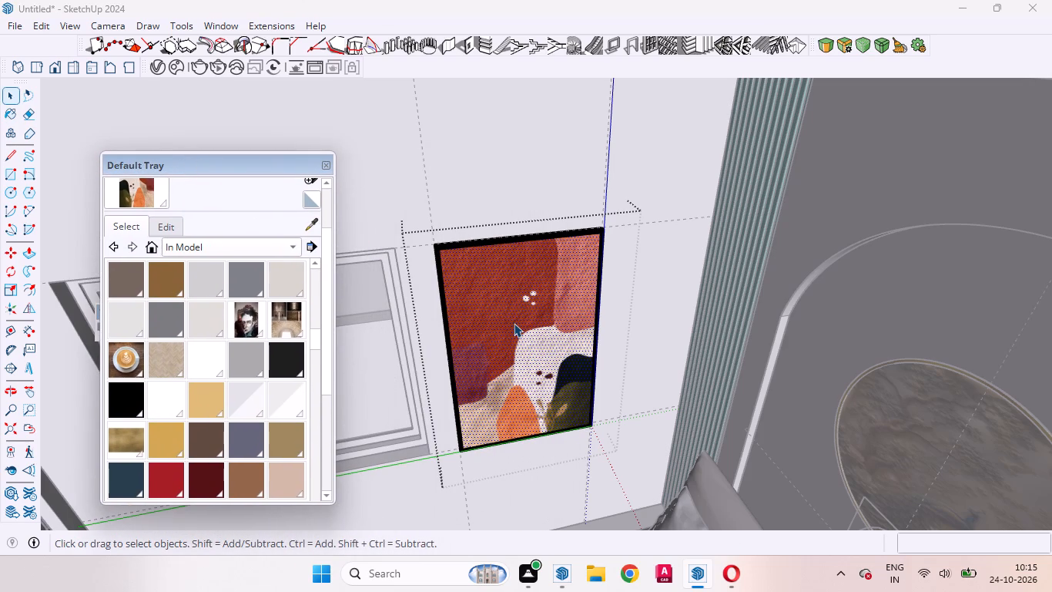
key("space")
scroll(601, 395, "down", 3)
middle_click_drag(506, 343, 769, 366)
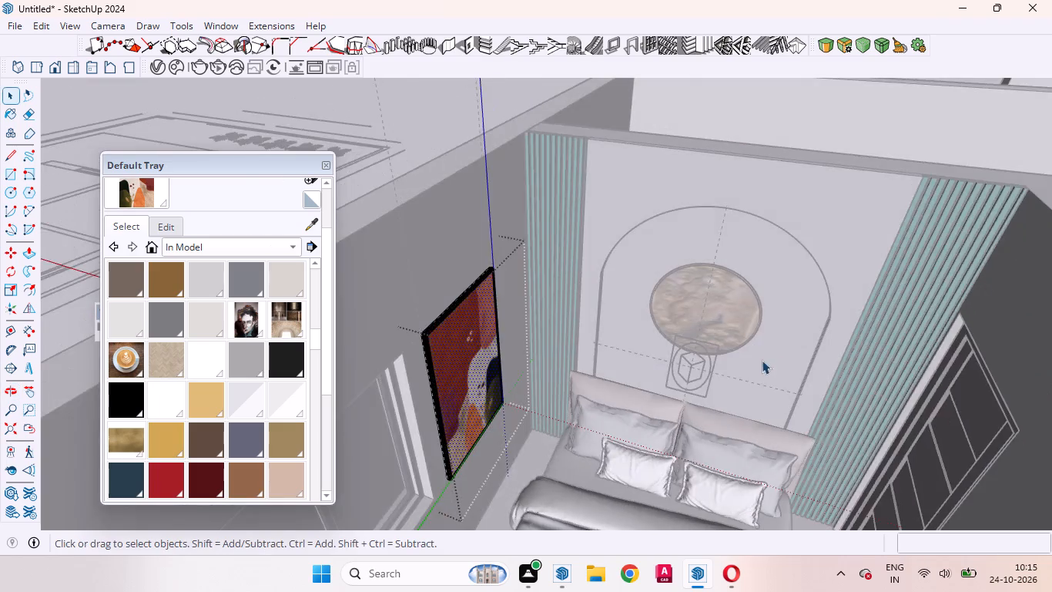
scroll(762, 372, "down", 3)
left_click(525, 112)
Move the framed terracotta artwork about 3 inches along the bedroom wall toward the window.
scroll(598, 356, "up", 3)
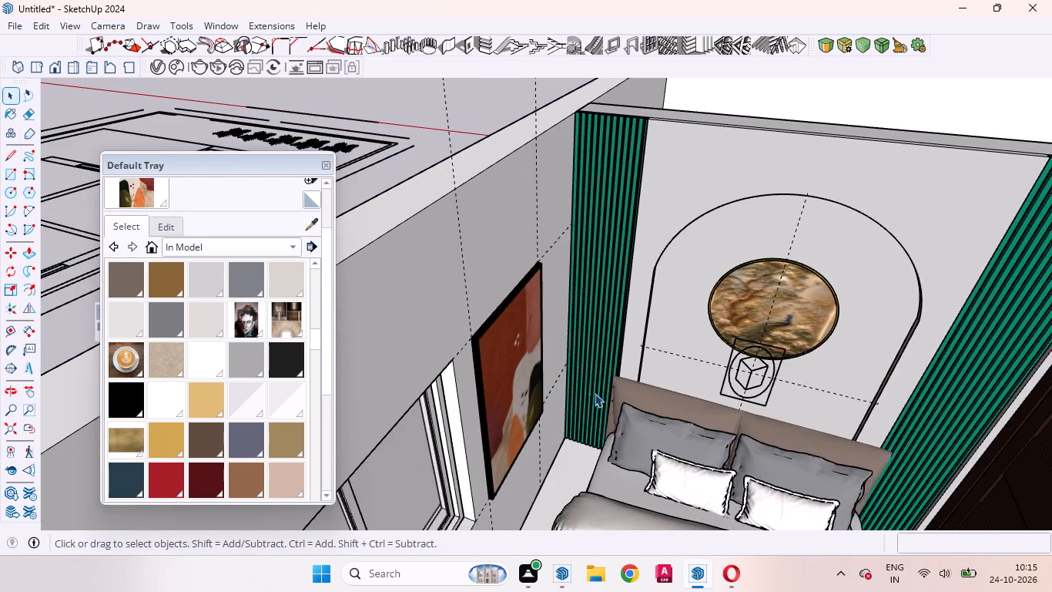
middle_click_drag(577, 385, 592, 361)
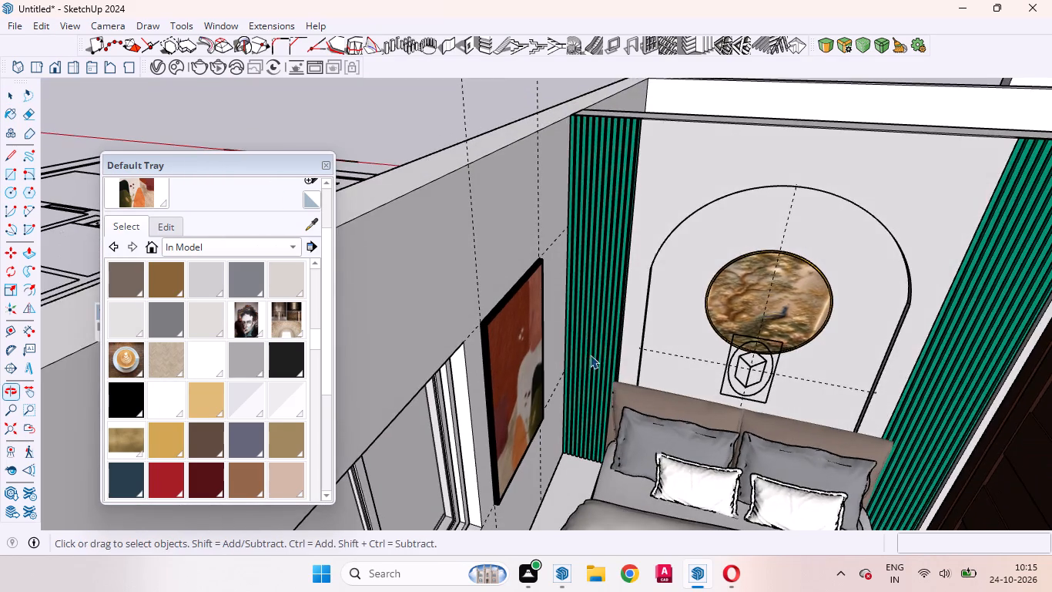
scroll(589, 353, "up", 1)
scroll(527, 348, "down", 2)
middle_click_drag(528, 355, 414, 375)
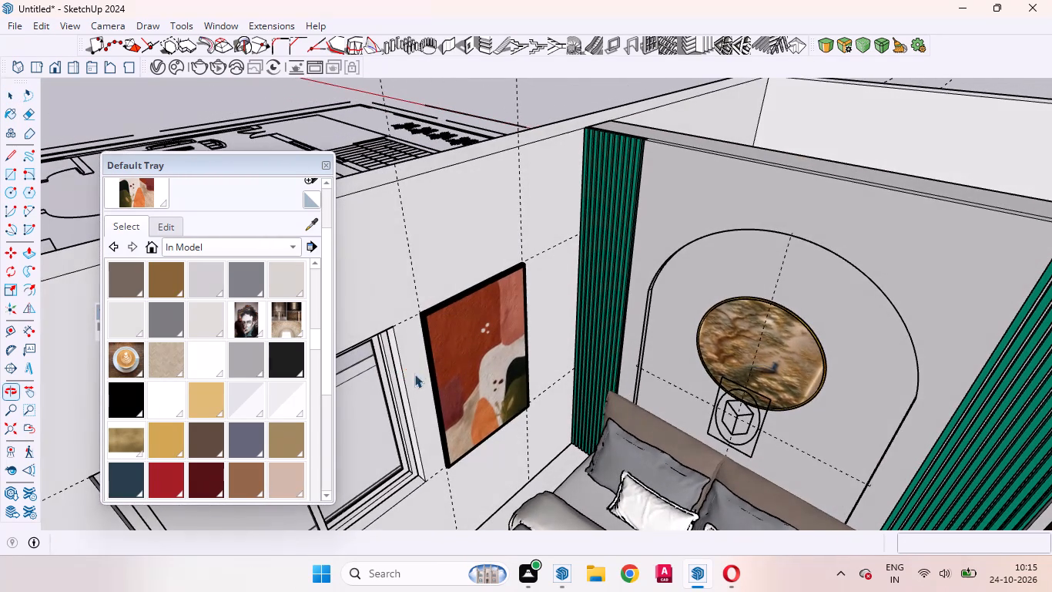
left_click(442, 365)
key("m")
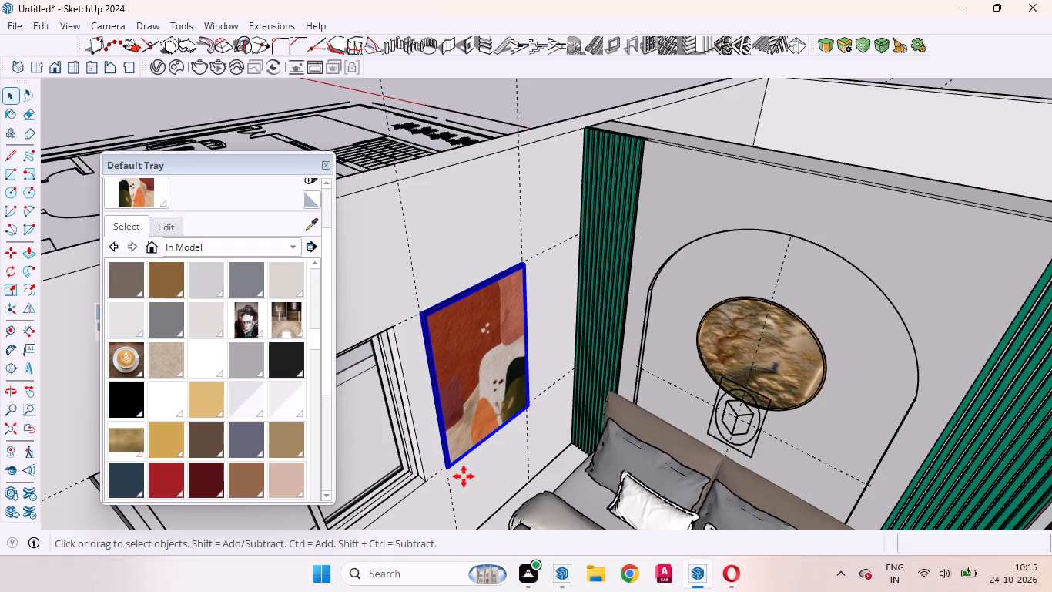
scroll(450, 478, "up", 17)
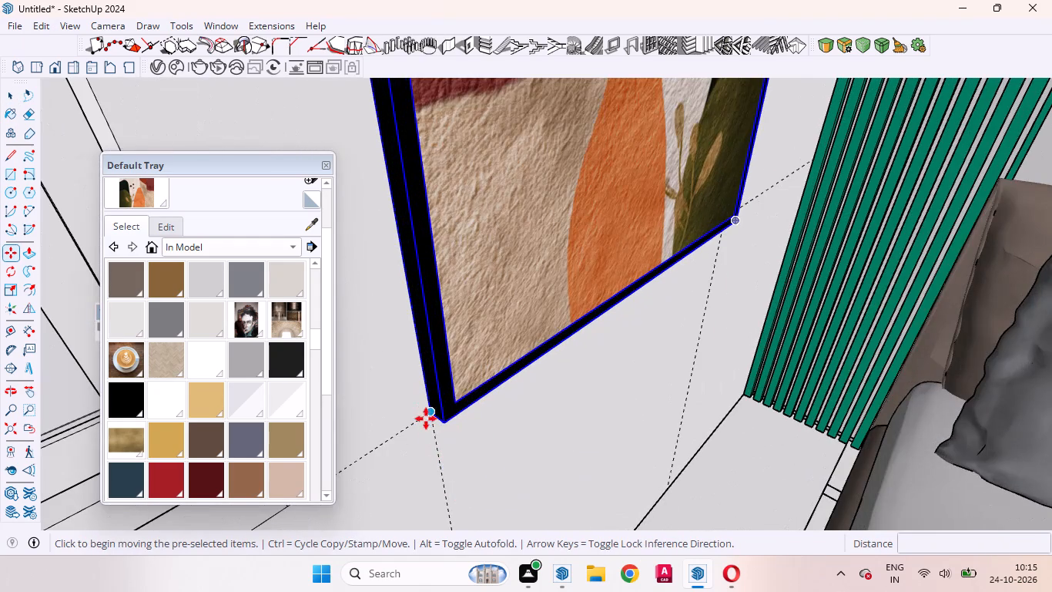
left_click(428, 415)
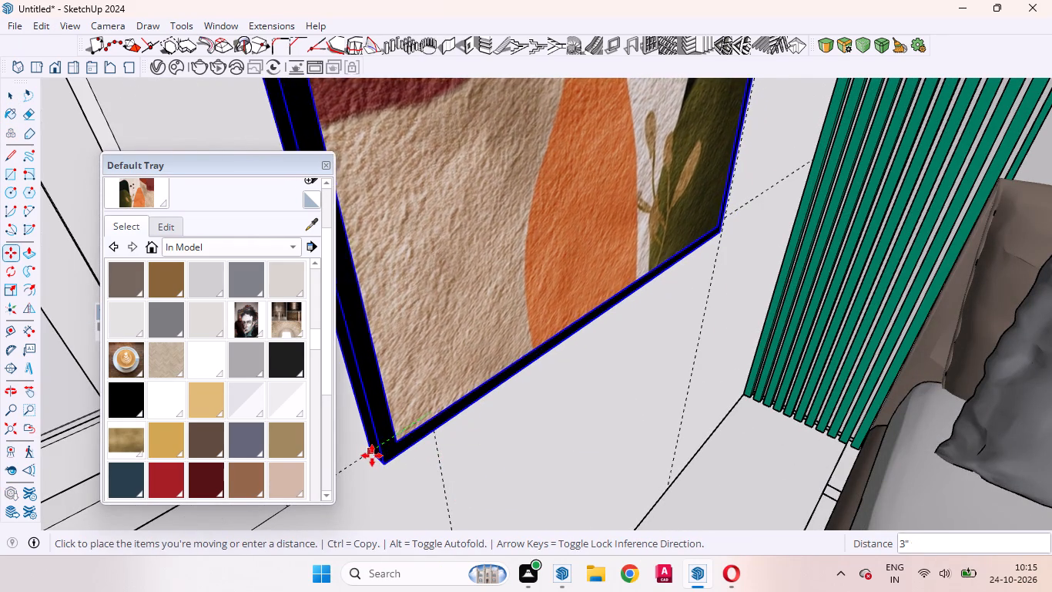
left_click_drag(370, 457, 386, 452)
key("space")
scroll(645, 437, "down", 3)
middle_click_drag(612, 428, 633, 463)
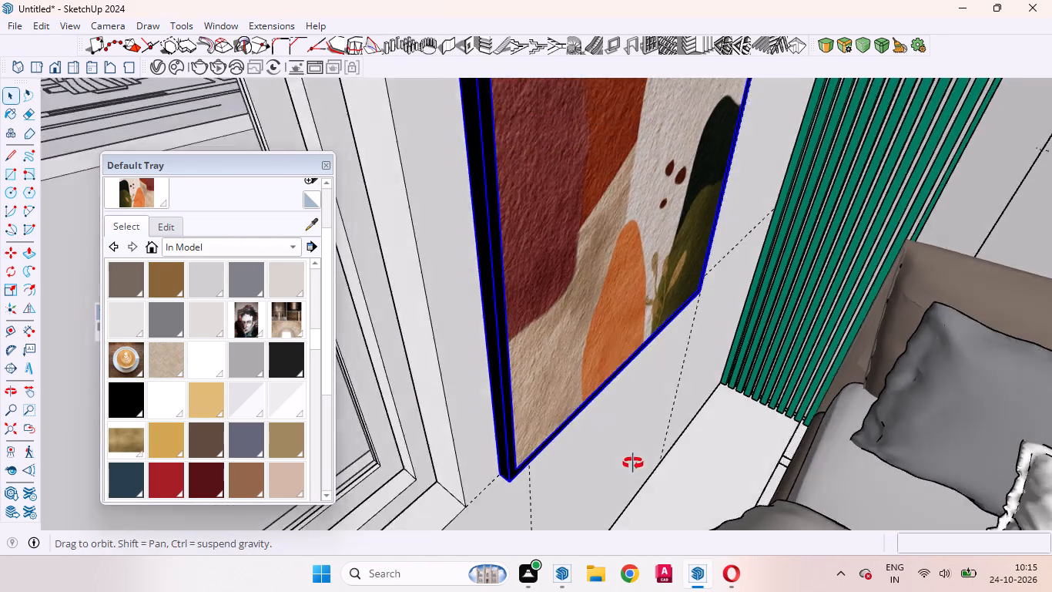
middle_click_drag(633, 463, 668, 496)
scroll(530, 425, "down", 20)
scroll(530, 425, "down", 3)
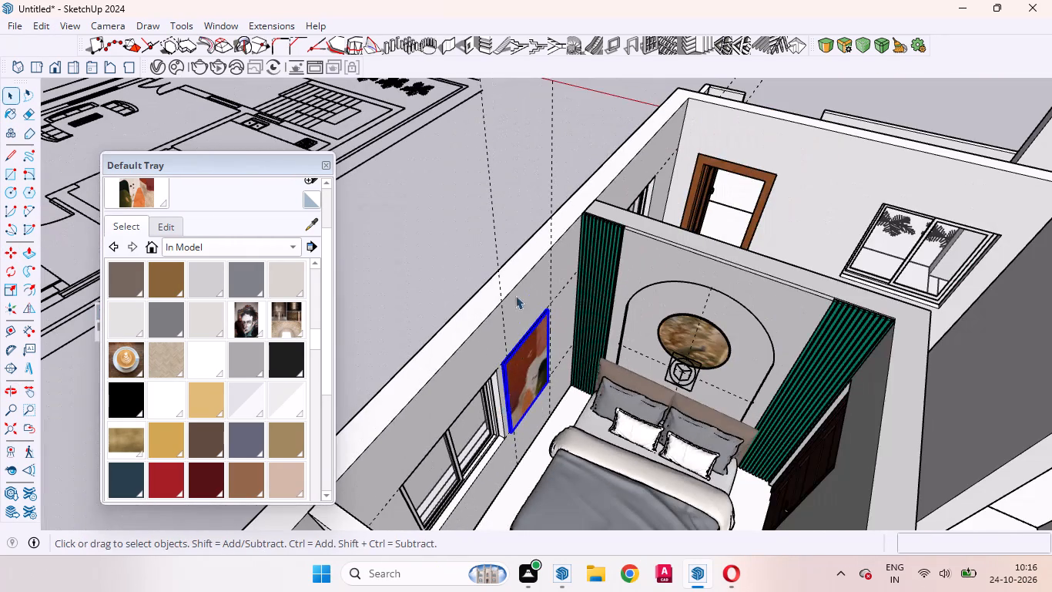
left_click(510, 227)
Delete the two vertical guide lines at the artwork and the two long horizontal guide lines extending beyond the house.
middle_click_drag(575, 362, 673, 239)
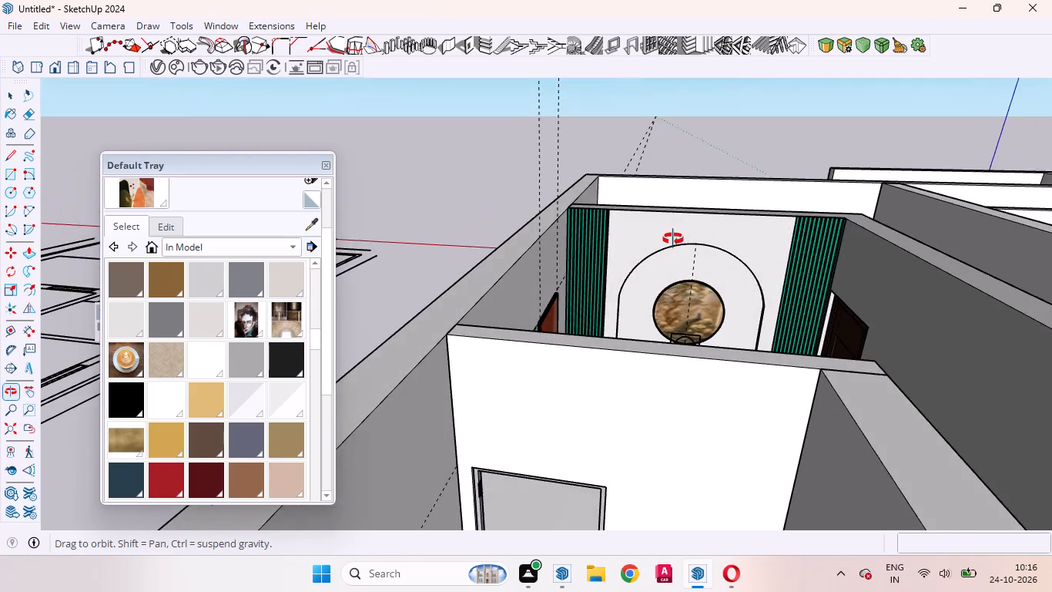
middle_click_drag(673, 239, 459, 297)
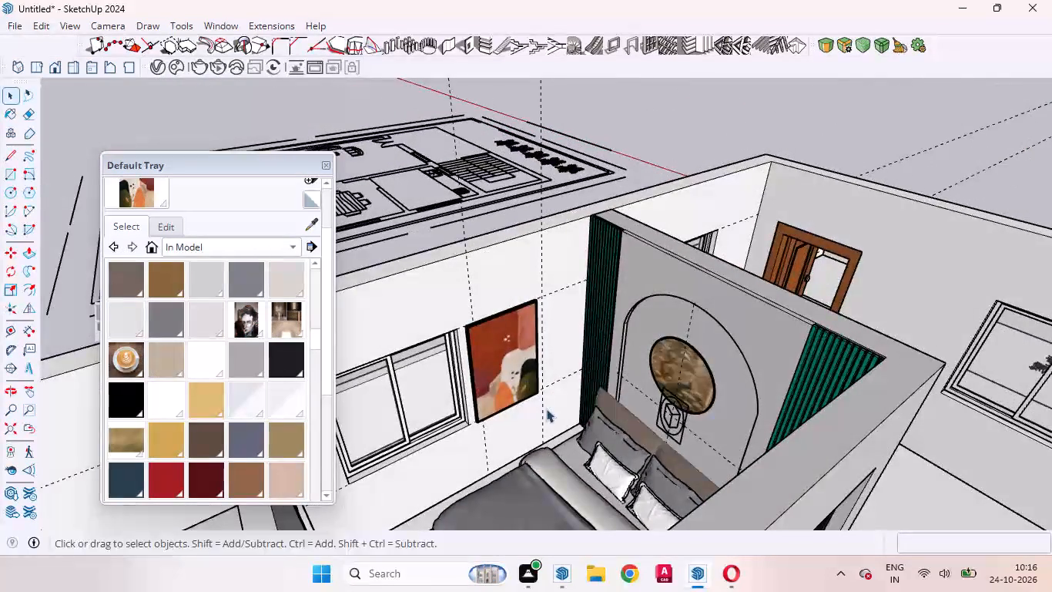
scroll(548, 411, "down", 4)
middle_click_drag(668, 470, 997, 486)
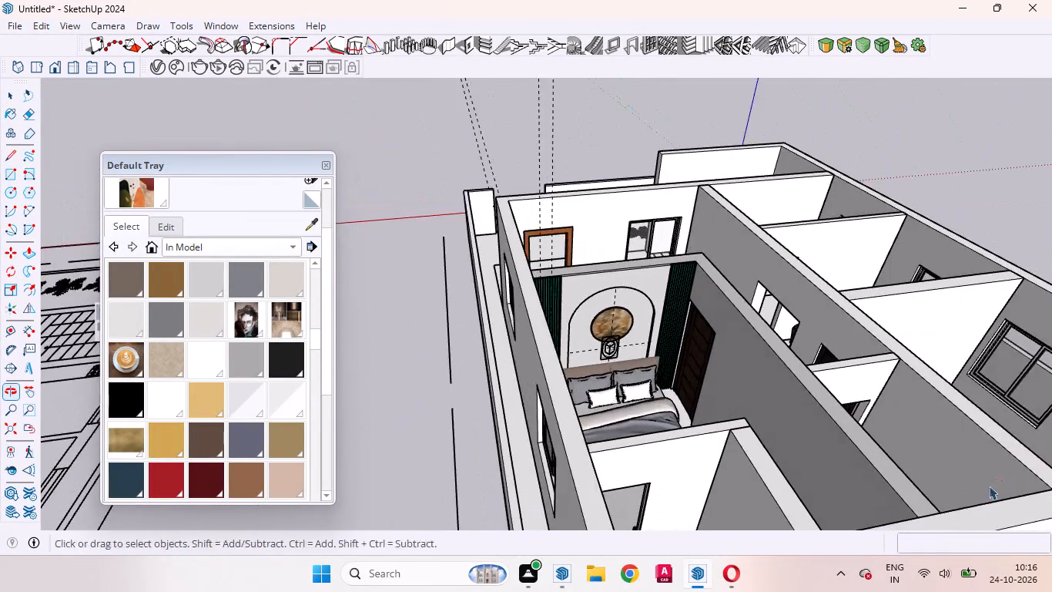
scroll(678, 367, "up", 5)
middle_click_drag(679, 378, 422, 365)
scroll(447, 348, "up", 1)
scroll(657, 343, "down", 6)
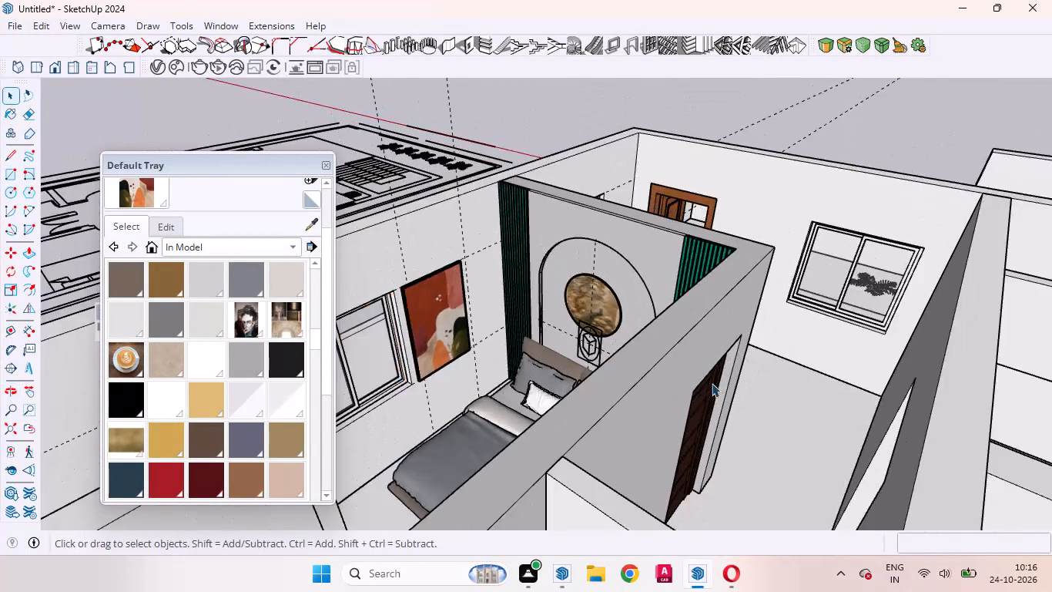
scroll(712, 383, "down", 19)
left_click_drag(582, 187, 500, 136)
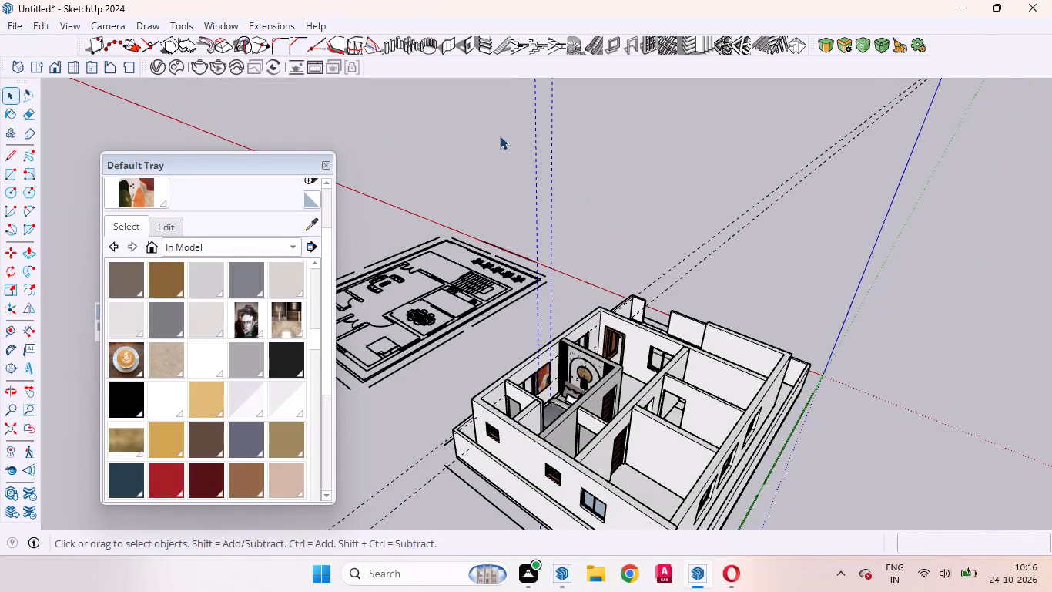
key("Delete")
left_click_drag(827, 281, 616, 92)
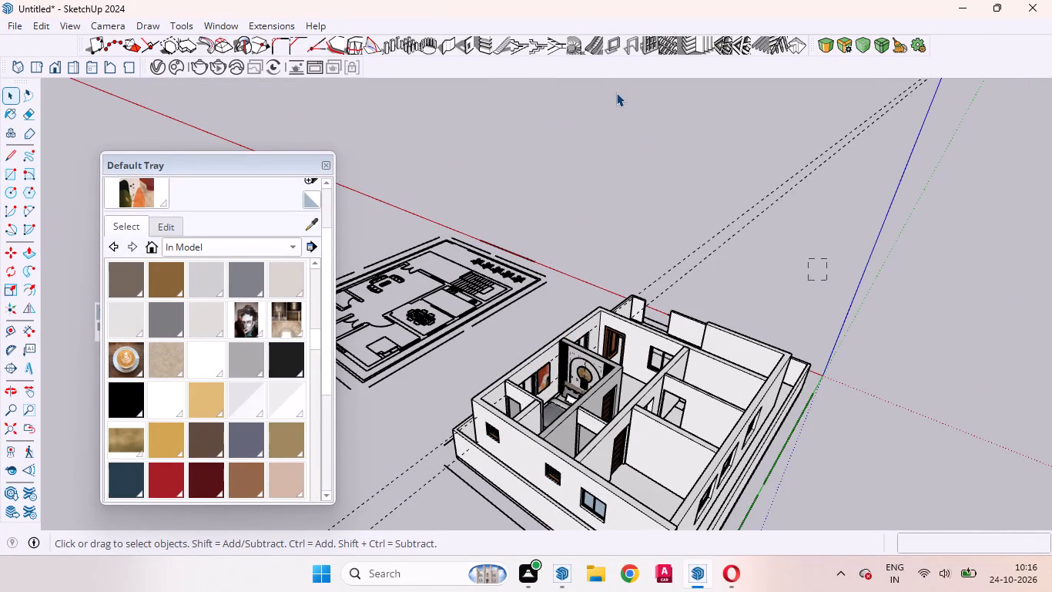
left_click_drag(616, 92, 613, 89)
key("Delete")
Examine the bedroom's headboard wall, framed artwork and window from several angles.
scroll(631, 329, "up", 10)
middle_click_drag(554, 407, 713, 340)
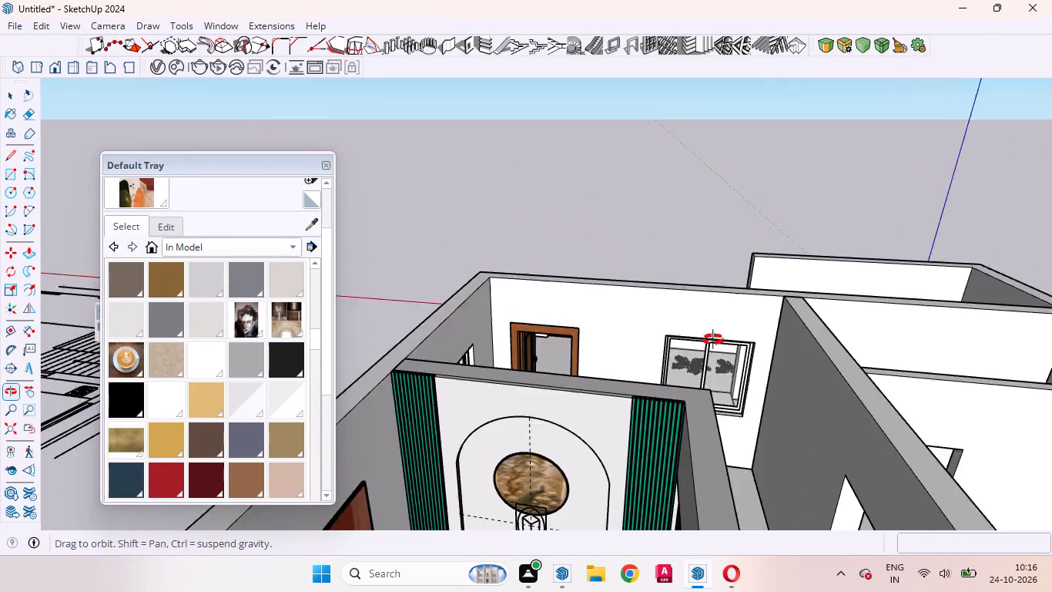
middle_click_drag(713, 340, 745, 325)
scroll(625, 237, "down", 4)
scroll(617, 355, "up", 4)
middle_click_drag(614, 373, 617, 465)
scroll(595, 344, "down", 4)
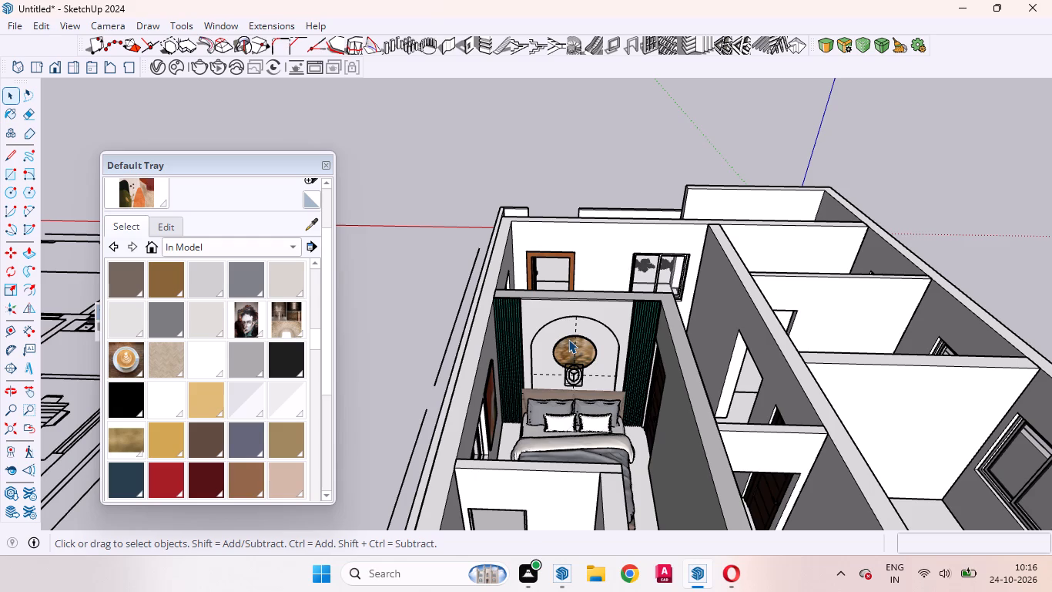
scroll(517, 466, "up", 1)
scroll(517, 467, "down", 5)
scroll(565, 422, "up", 5)
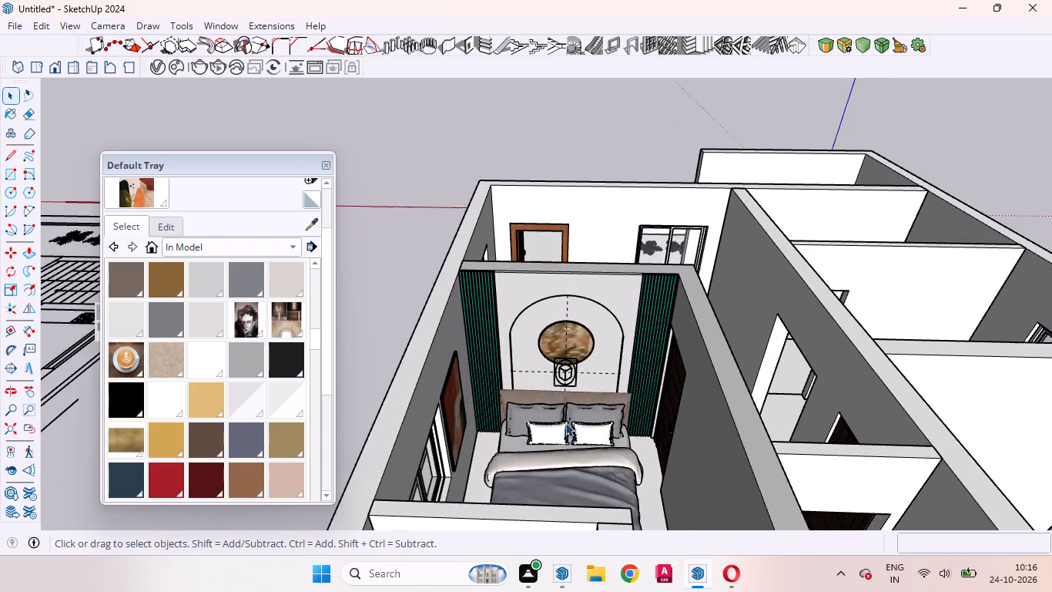
scroll(547, 406, "down", 4)
middle_click_drag(511, 328, 310, 402)
scroll(650, 319, "down", 2)
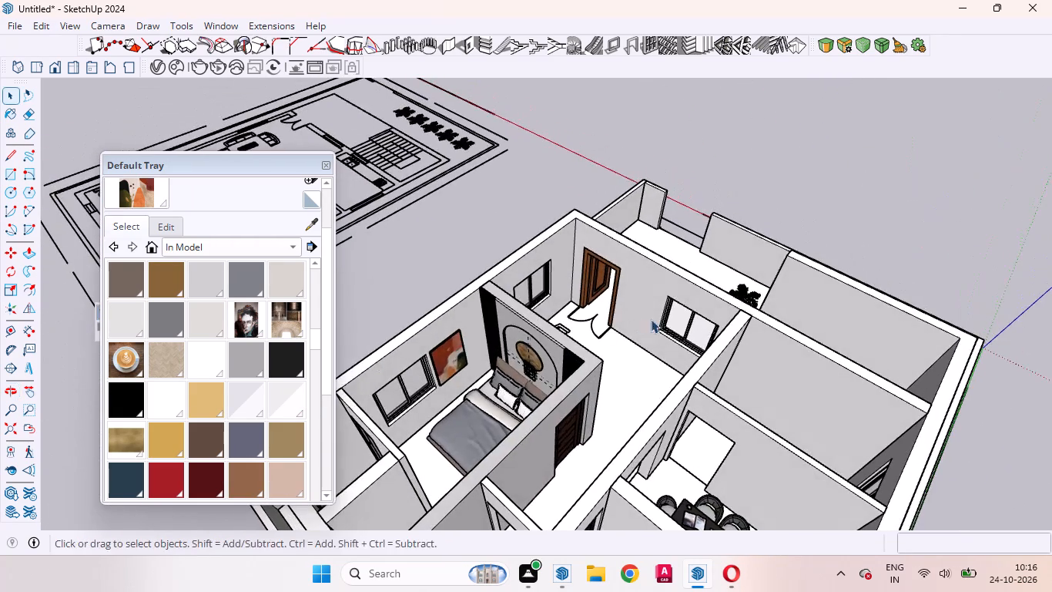
scroll(651, 319, "down", 5)
scroll(553, 368, "up", 13)
middle_click_drag(537, 346, 515, 347)
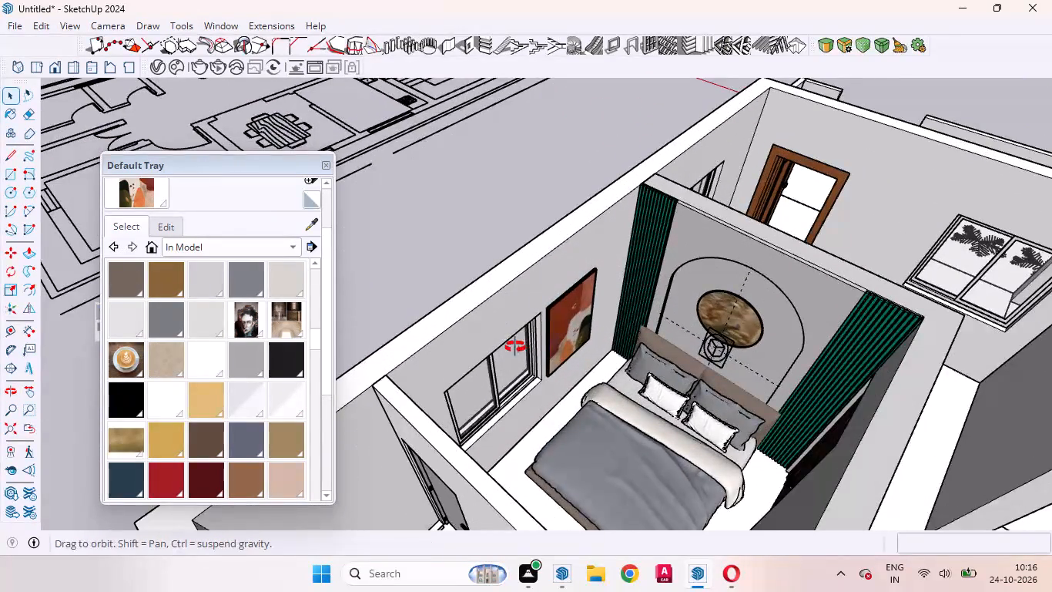
middle_click_drag(515, 347, 385, 291)
scroll(689, 297, "down", 4)
scroll(703, 330, "up", 4)
middle_click_drag(554, 325, 434, 331)
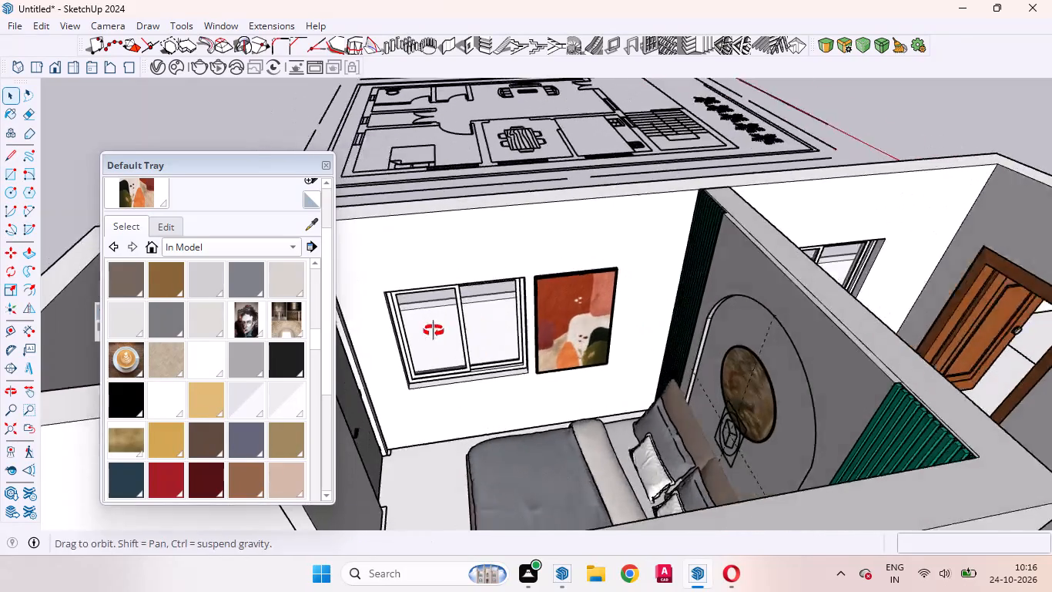
middle_click_drag(434, 331, 421, 310)
scroll(809, 266, "down", 8)
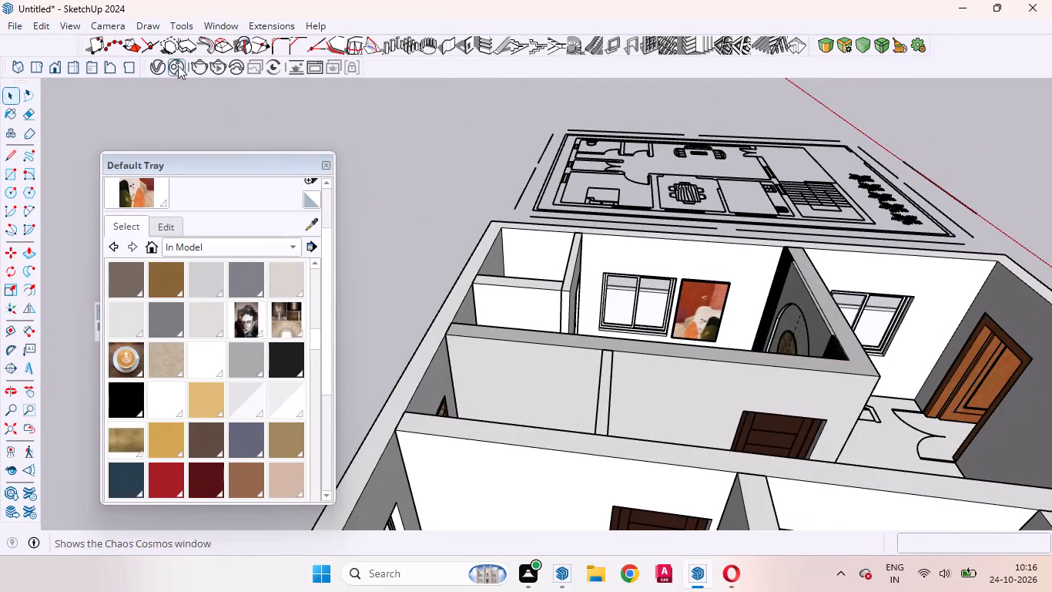
Search 3D Warehouse models for "window curtain".
left_click(215, 20)
left_click(243, 150)
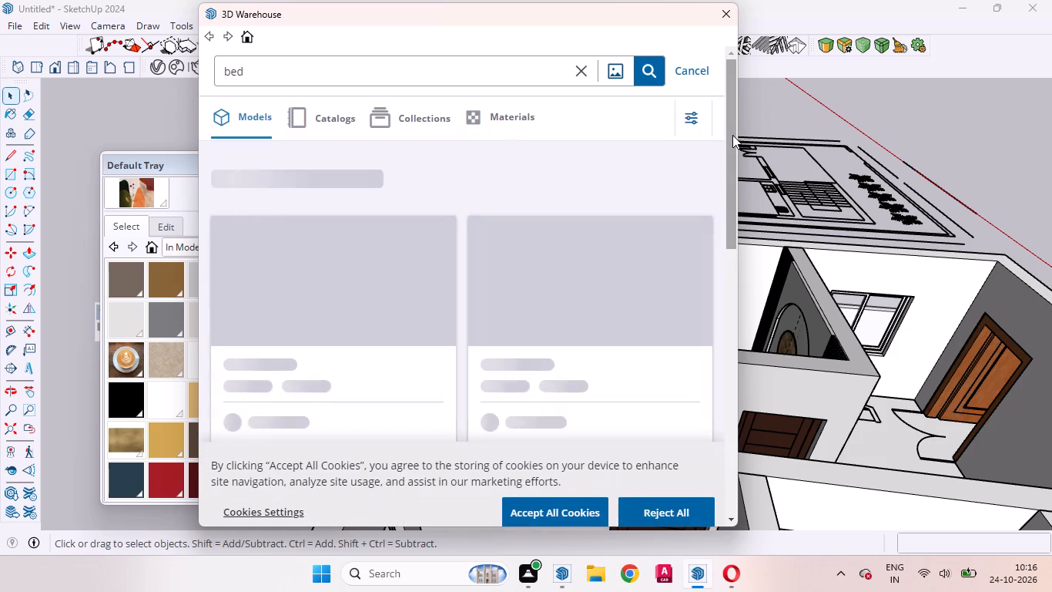
left_click(361, 82)
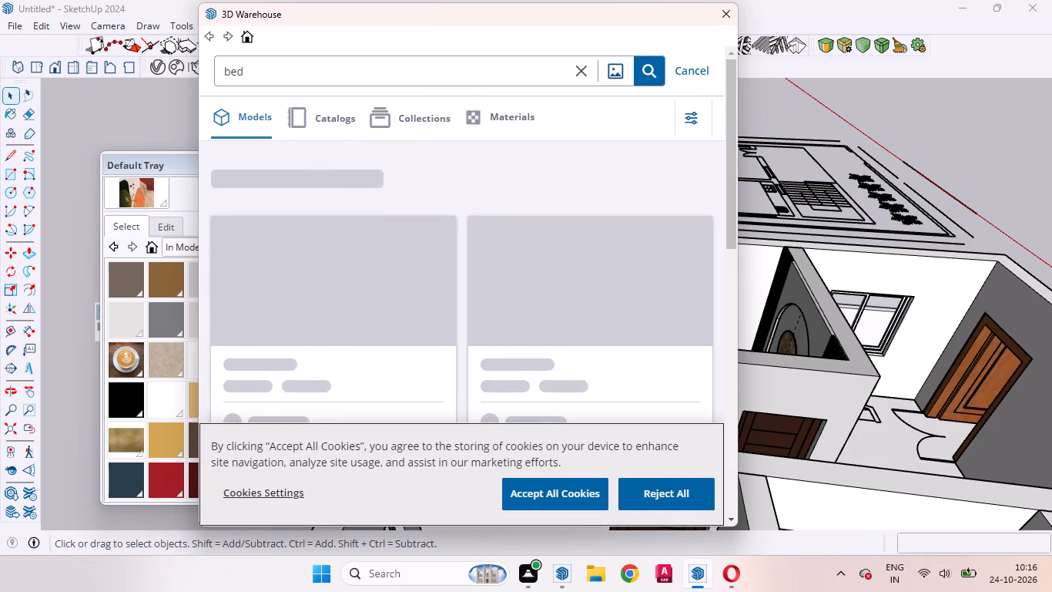
left_click_drag(257, 70, 213, 63)
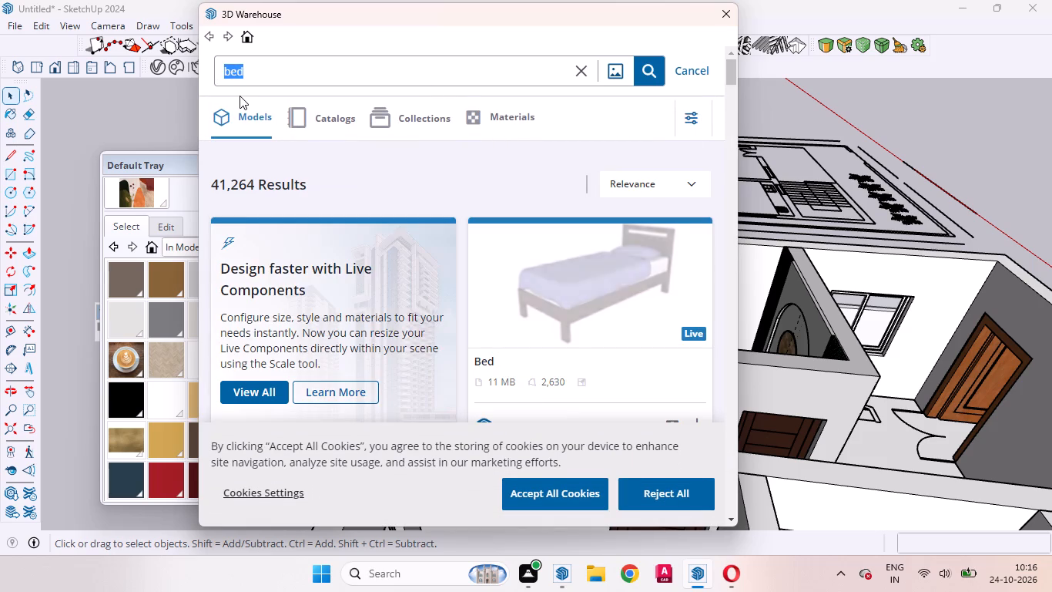
key("BackSpace")
left_click(239, 76)
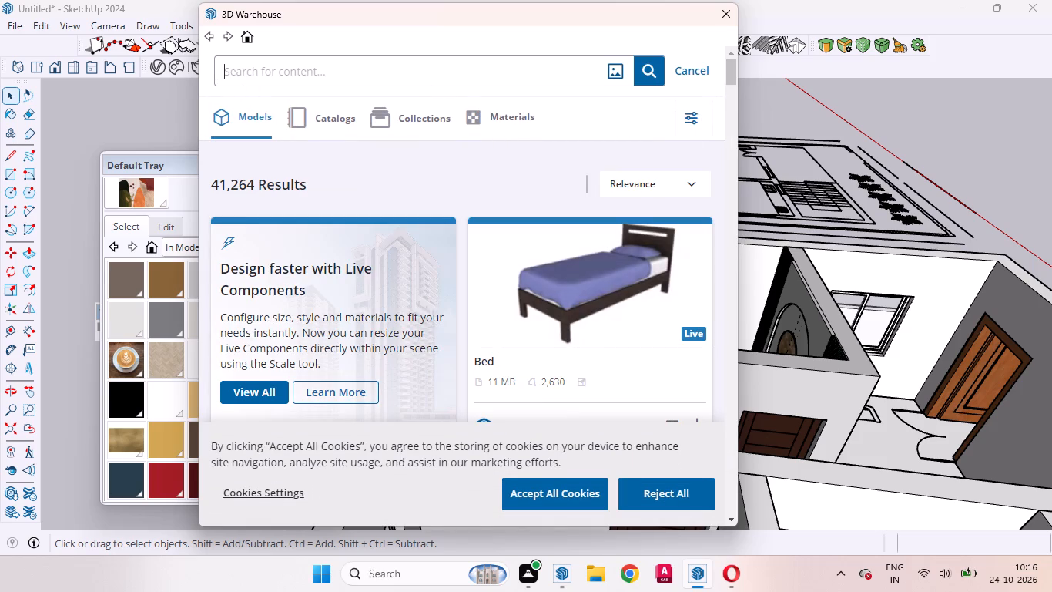
type("woi")
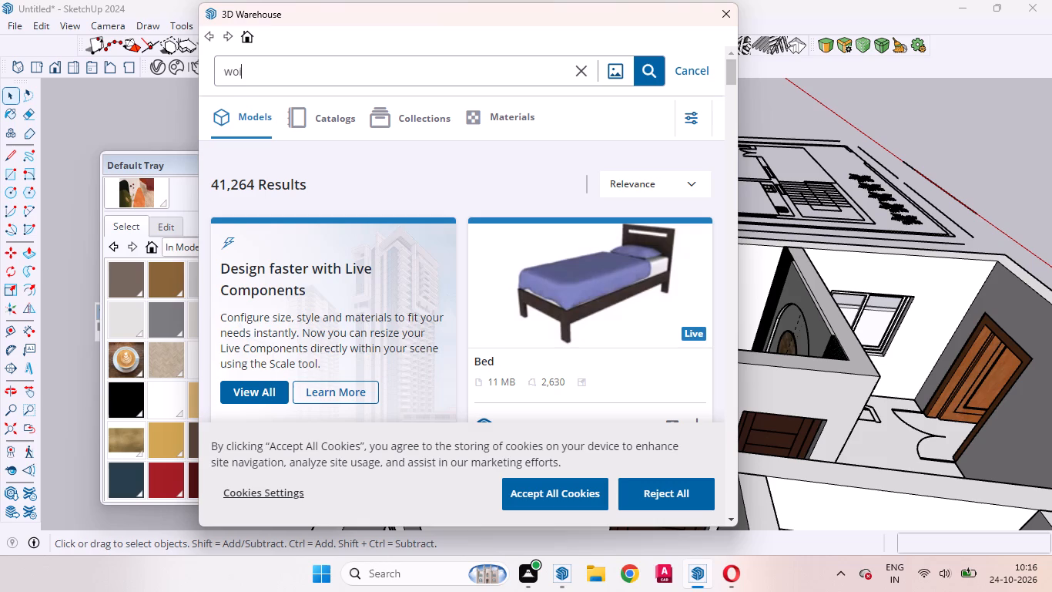
key("BackSpace")
key("BackSpace")
type("indow")
key("space")
type("curtai")
key("n")
key("Return")
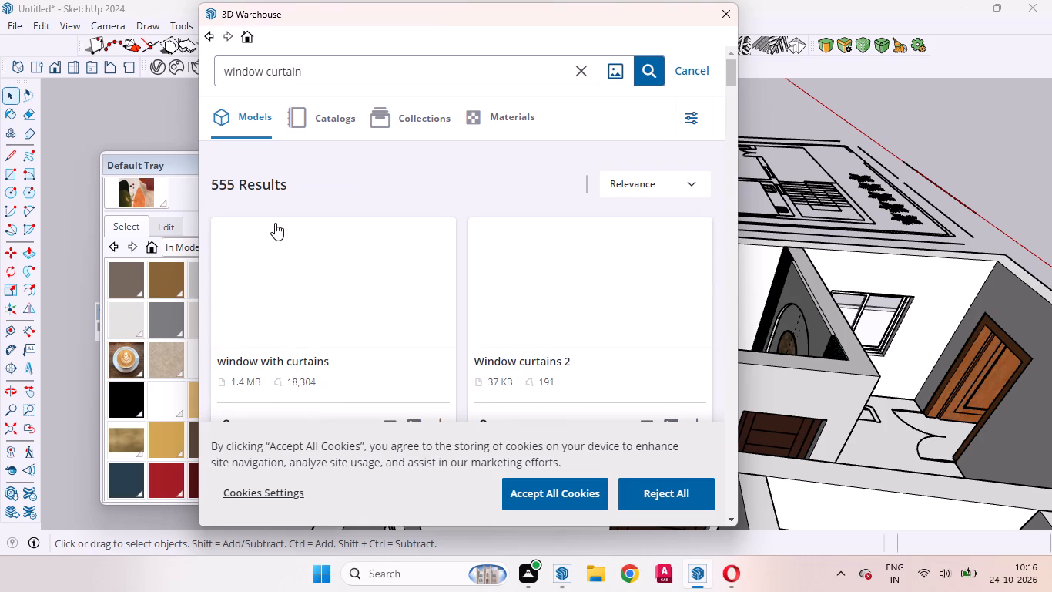
Browse the window curtain models in the search results for one that suits the bedroom window.
scroll(311, 203, "down", 4)
scroll(350, 253, "down", 2)
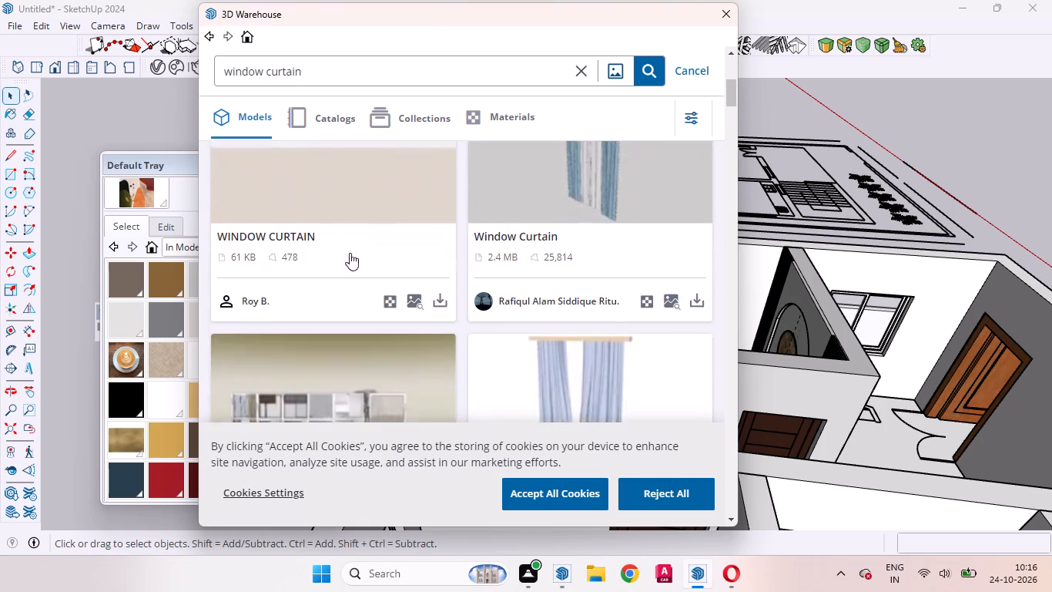
scroll(350, 253, "down", 4)
scroll(350, 254, "up", 1)
scroll(350, 254, "down", 8)
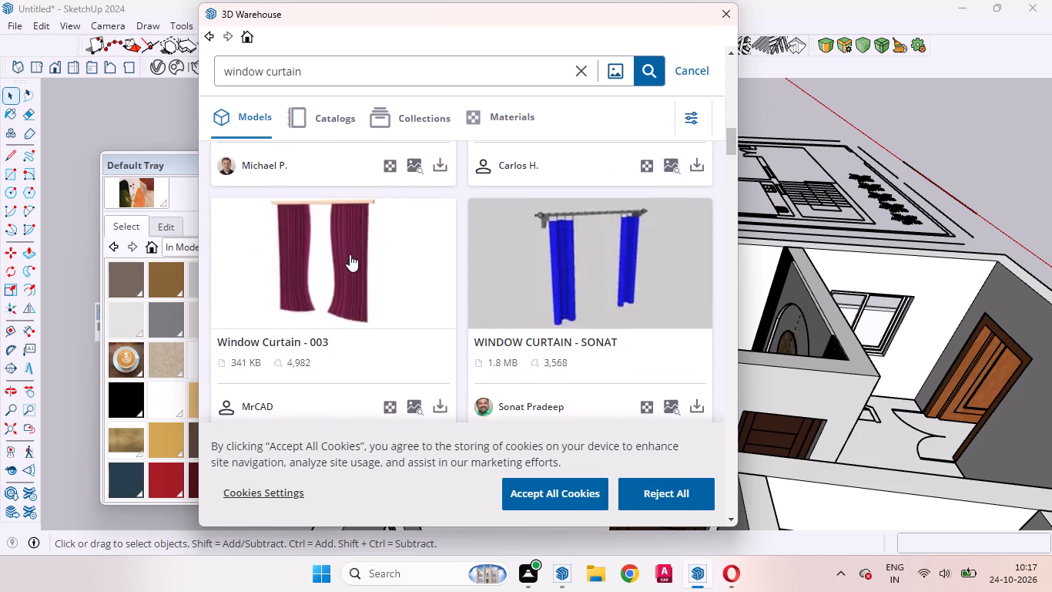
scroll(350, 254, "down", 9)
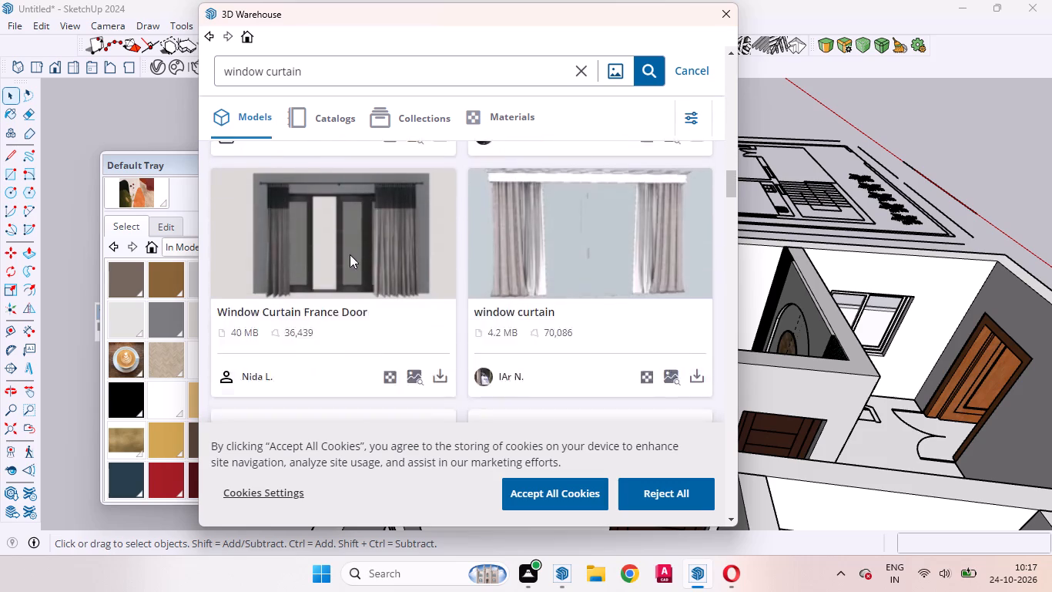
scroll(350, 254, "down", 16)
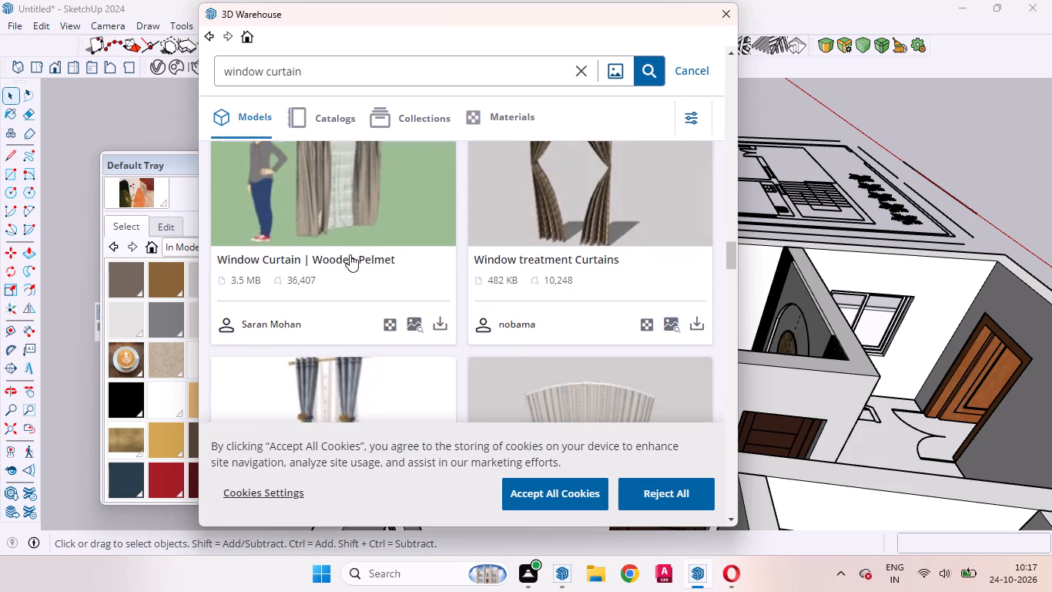
scroll(350, 254, "down", 6)
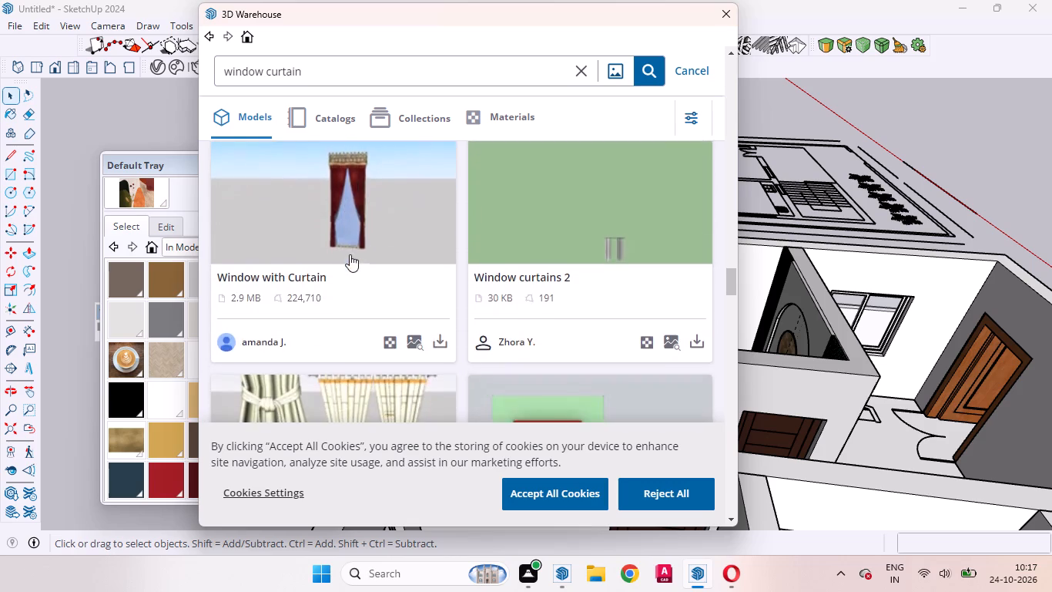
scroll(350, 254, "down", 10)
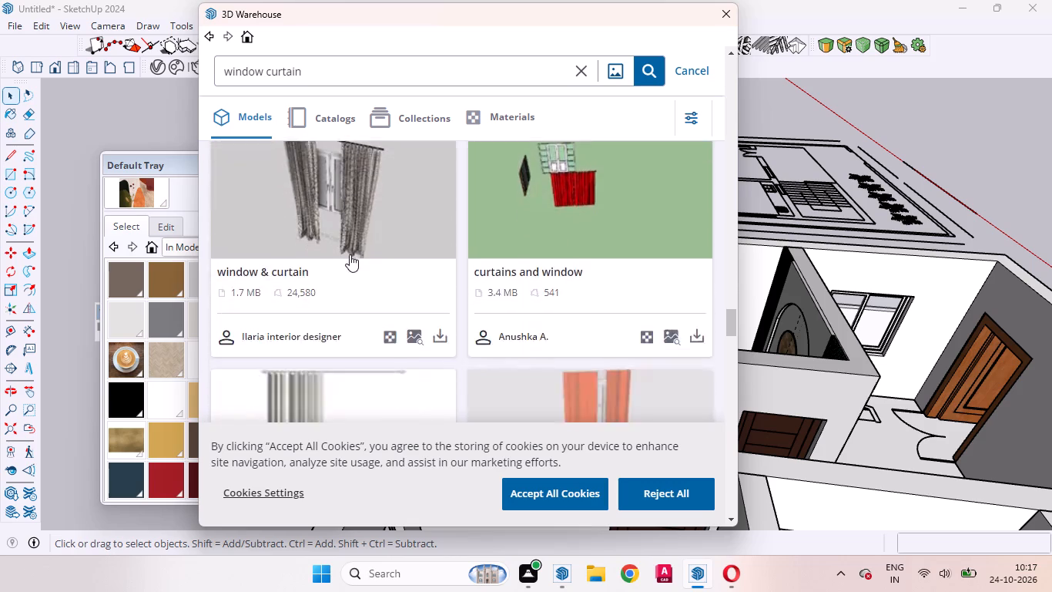
scroll(350, 254, "down", 9)
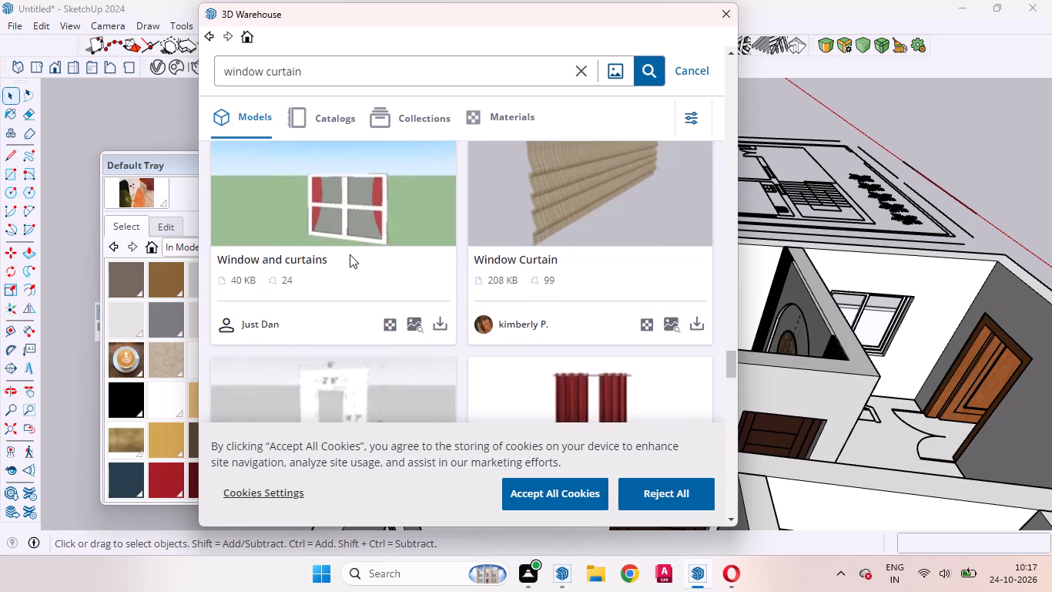
scroll(350, 254, "up", 1)
scroll(350, 254, "down", 9)
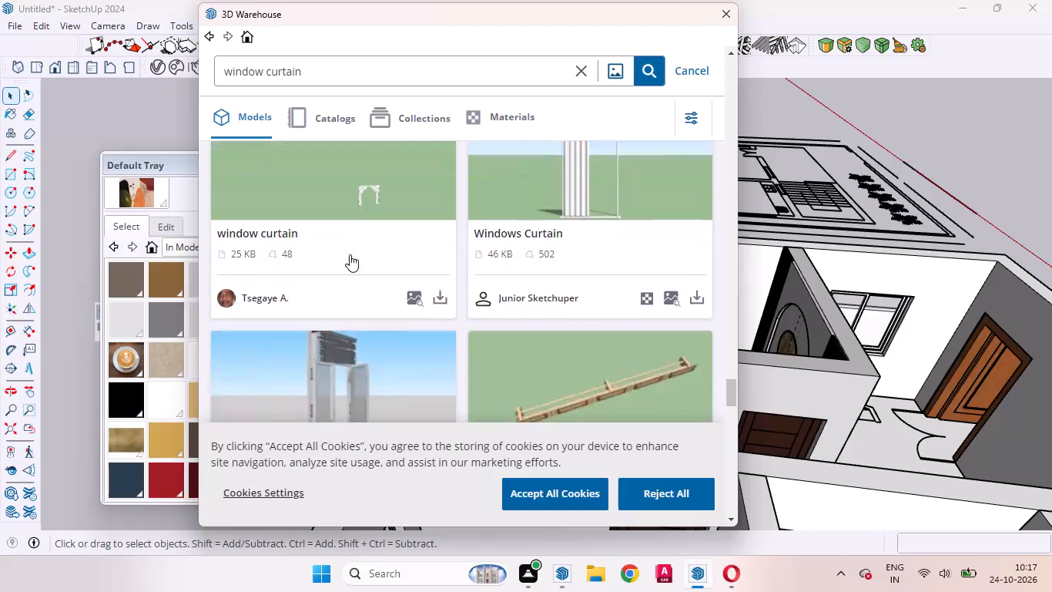
scroll(350, 254, "down", 5)
scroll(350, 254, "up", 1)
scroll(350, 254, "down", 3)
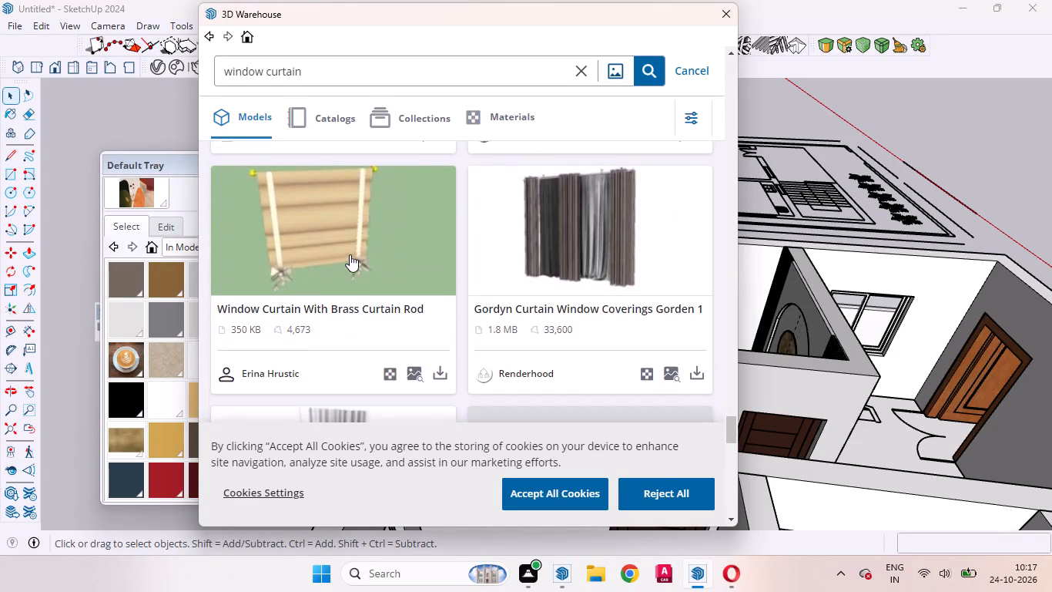
scroll(350, 254, "down", 7)
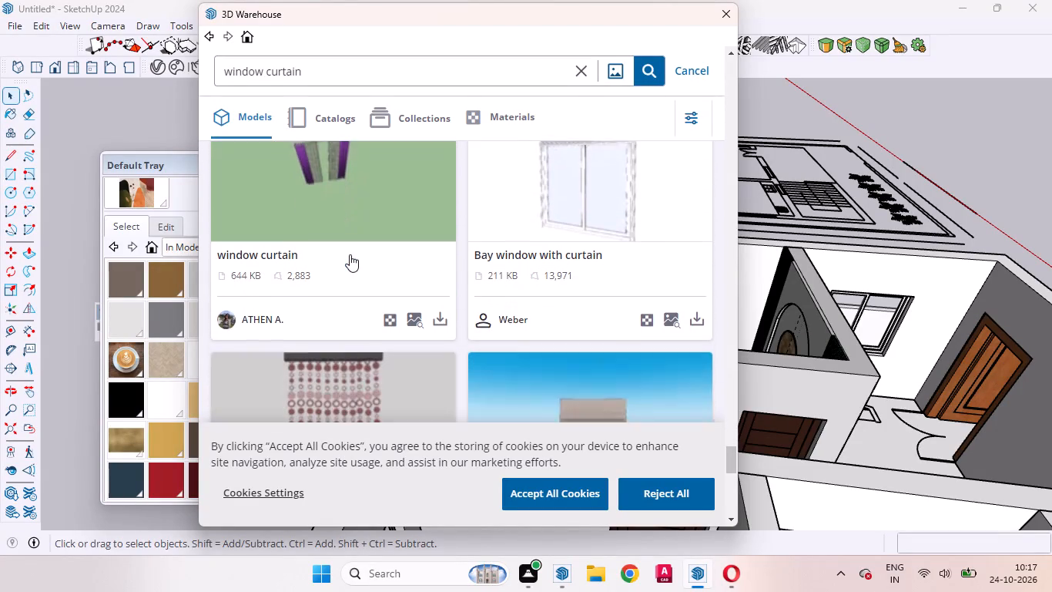
scroll(350, 254, "up", 1)
scroll(350, 254, "down", 4)
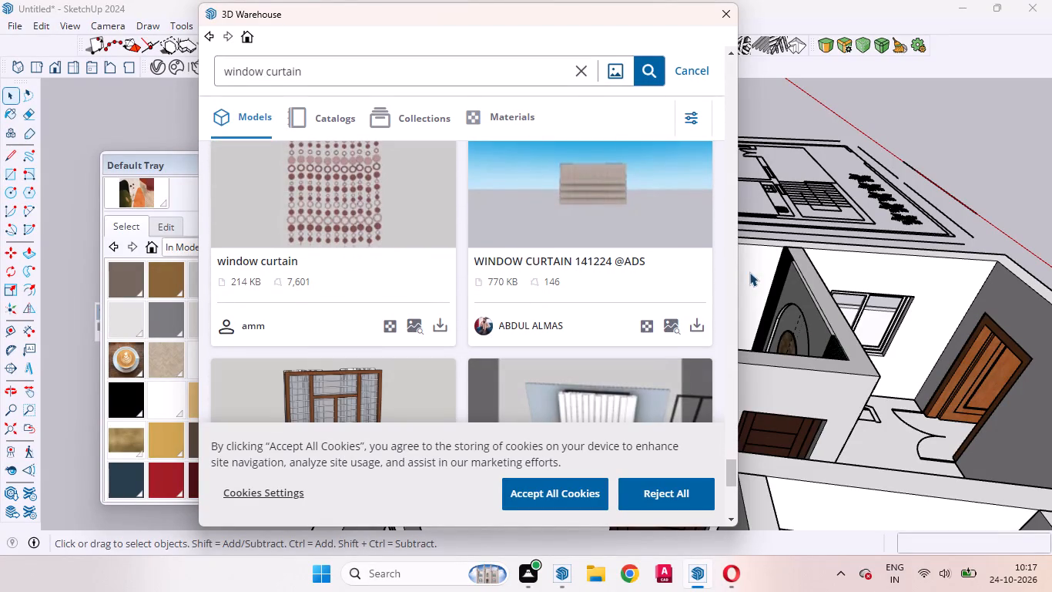
scroll(684, 297, "down", 4)
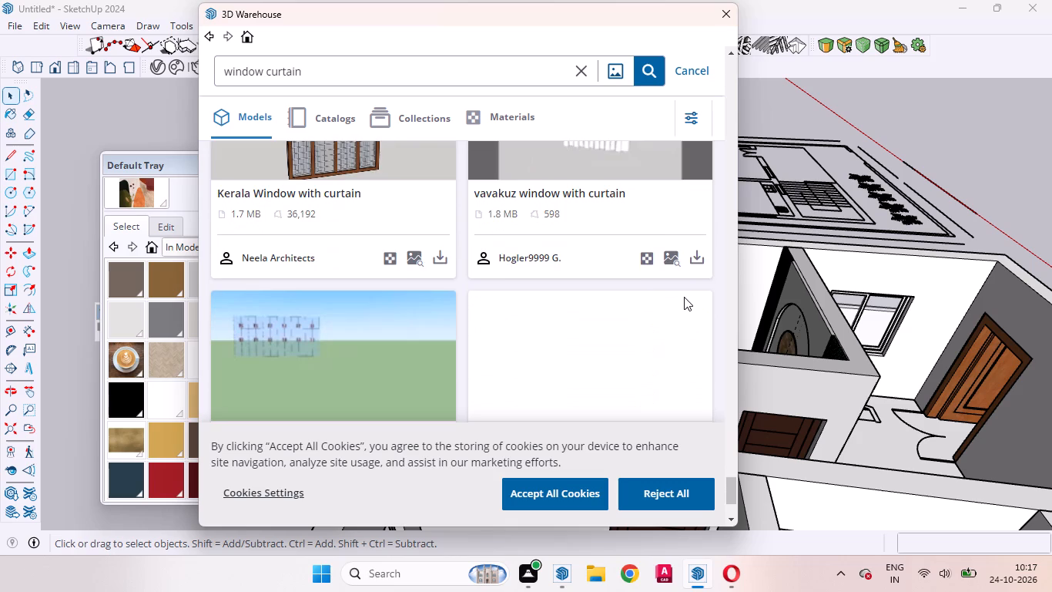
scroll(684, 297, "down", 7)
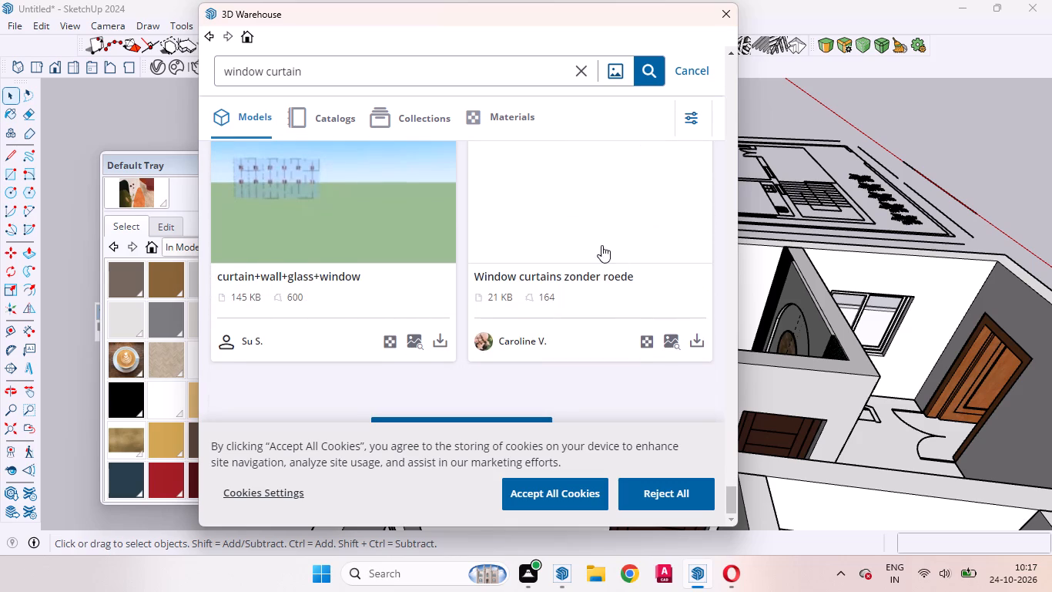
scroll(601, 245, "up", 16)
scroll(601, 245, "down", 1)
scroll(601, 245, "up", 5)
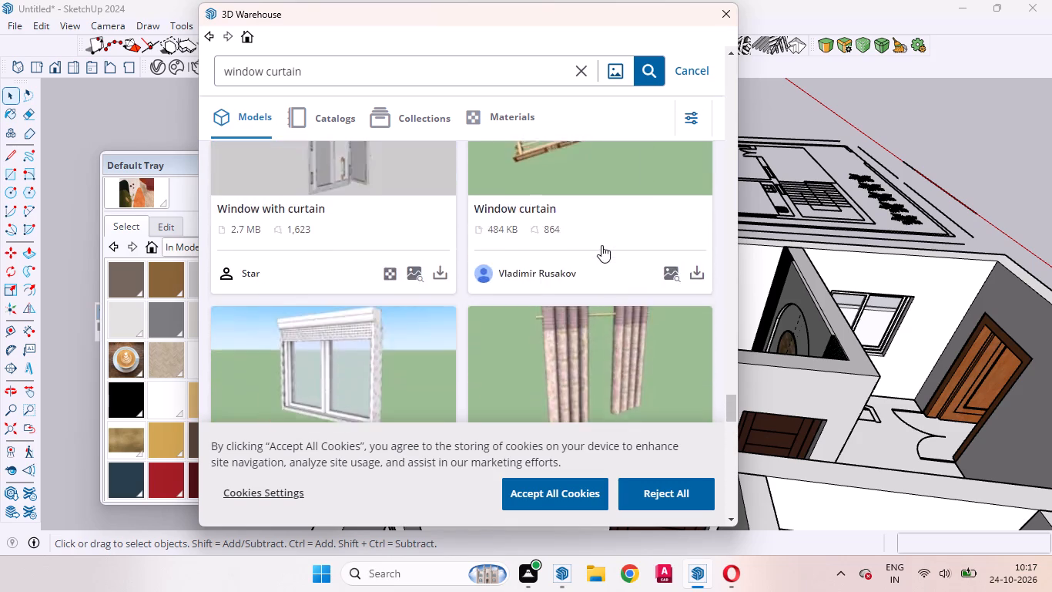
scroll(601, 245, "up", 12)
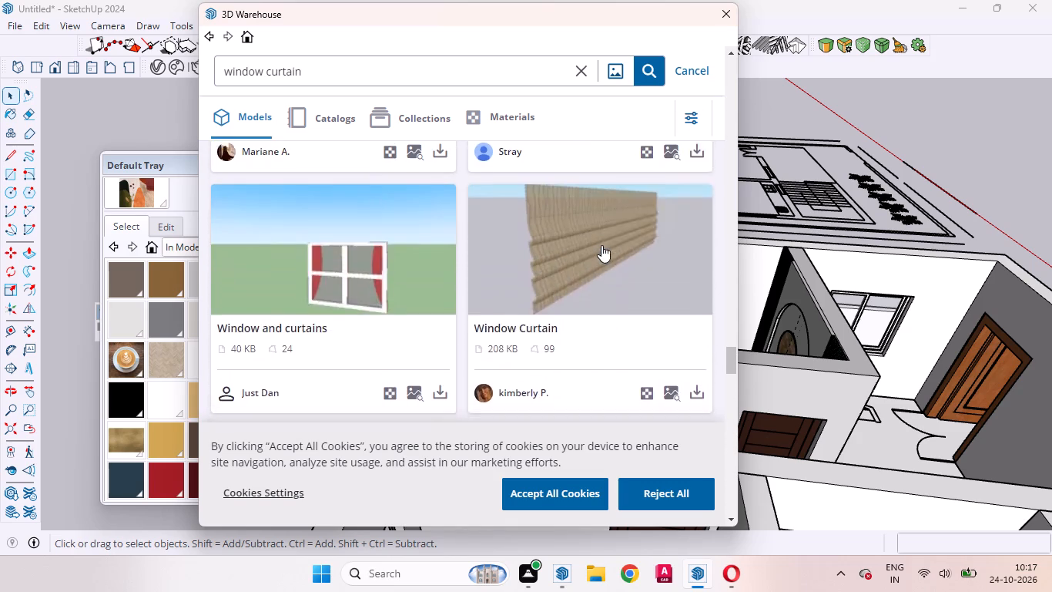
scroll(601, 245, "up", 1)
scroll(601, 245, "down", 2)
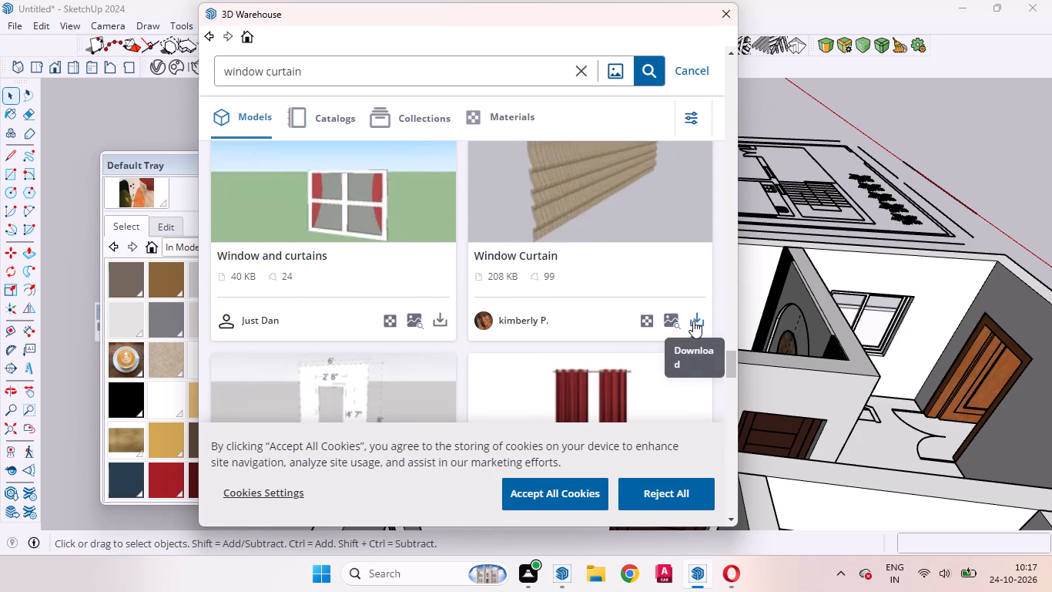
Download the 208 KB beige pleated "Window Curtain" model into the model and place it outside the house near the bedroom corner.
left_click(693, 321)
left_click(397, 281)
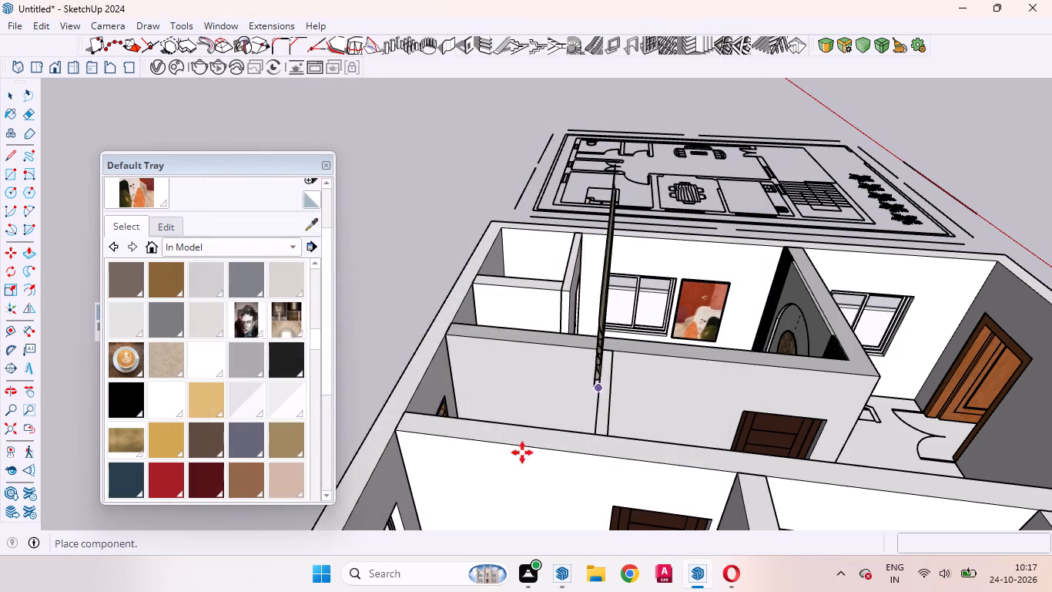
scroll(509, 436, "down", 4)
scroll(534, 377, "down", 8)
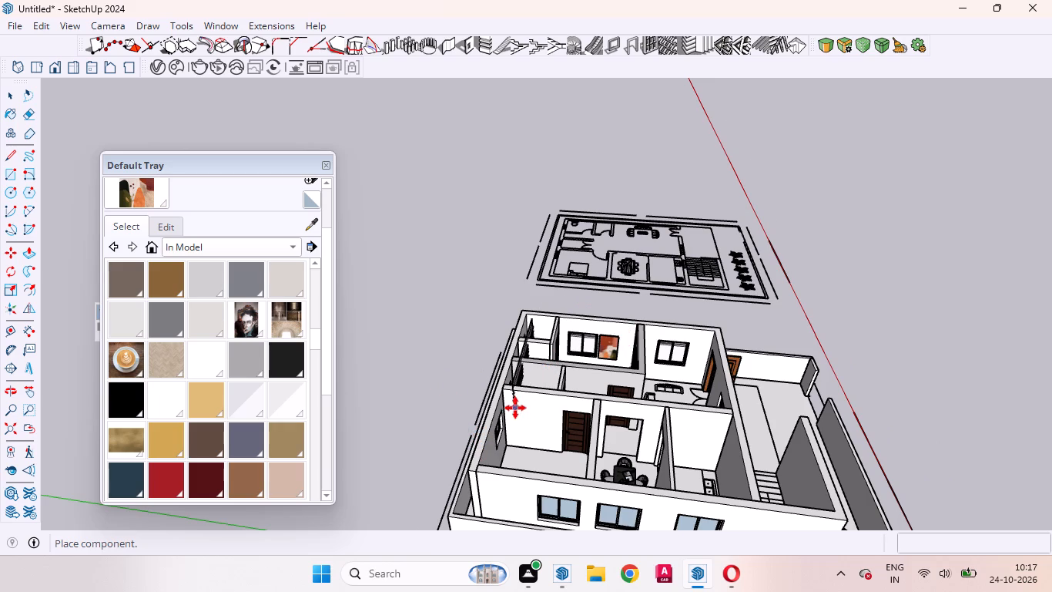
scroll(518, 408, "up", 4)
left_click(447, 315)
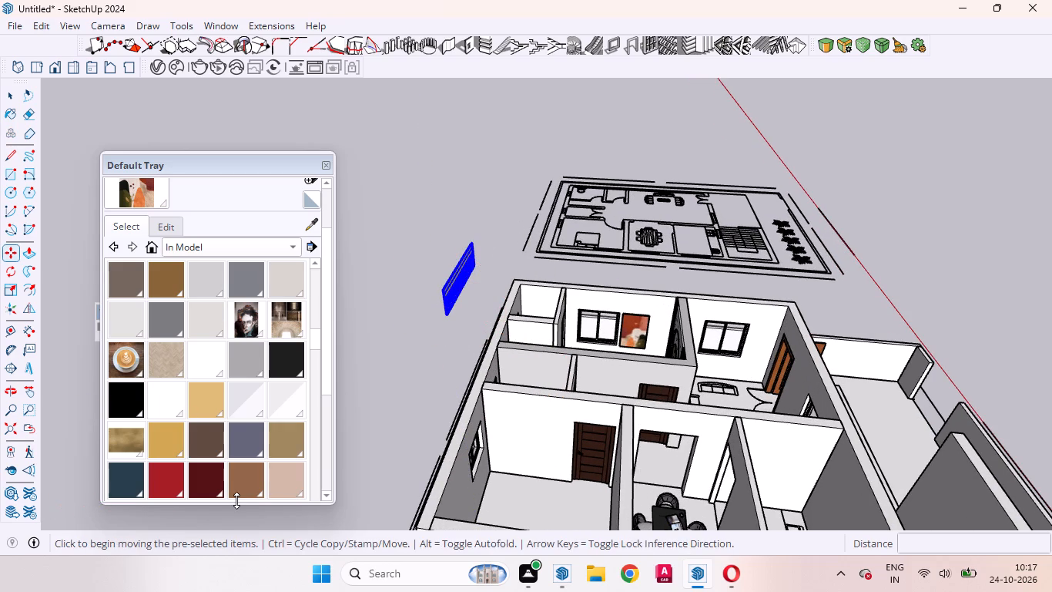
Rotate the placed curtain blind 90 degrees horizontally to align it with the bedroom's window wall.
key("q")
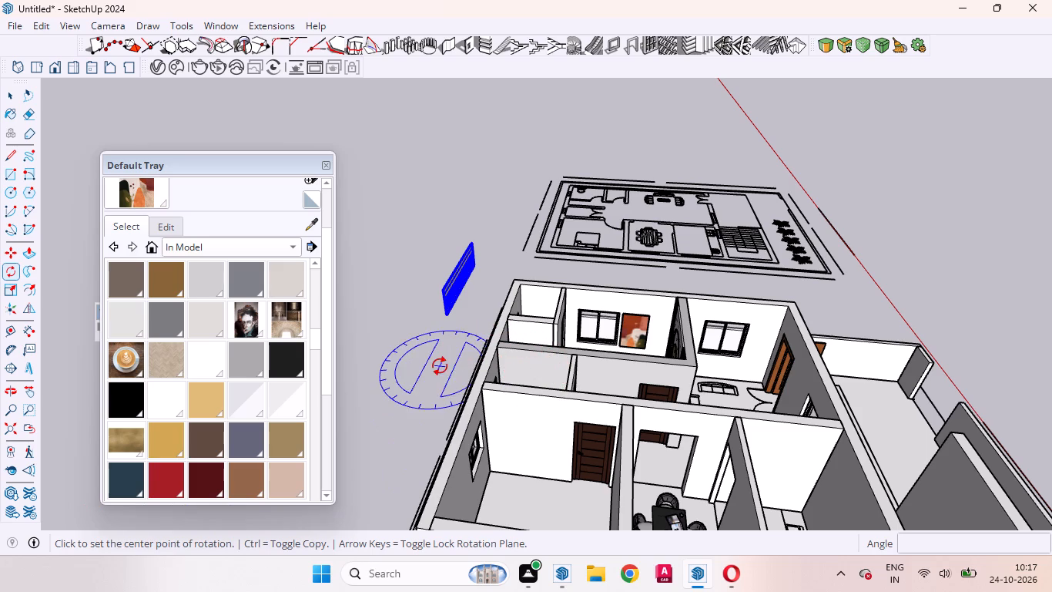
left_click(444, 358)
left_click(427, 419)
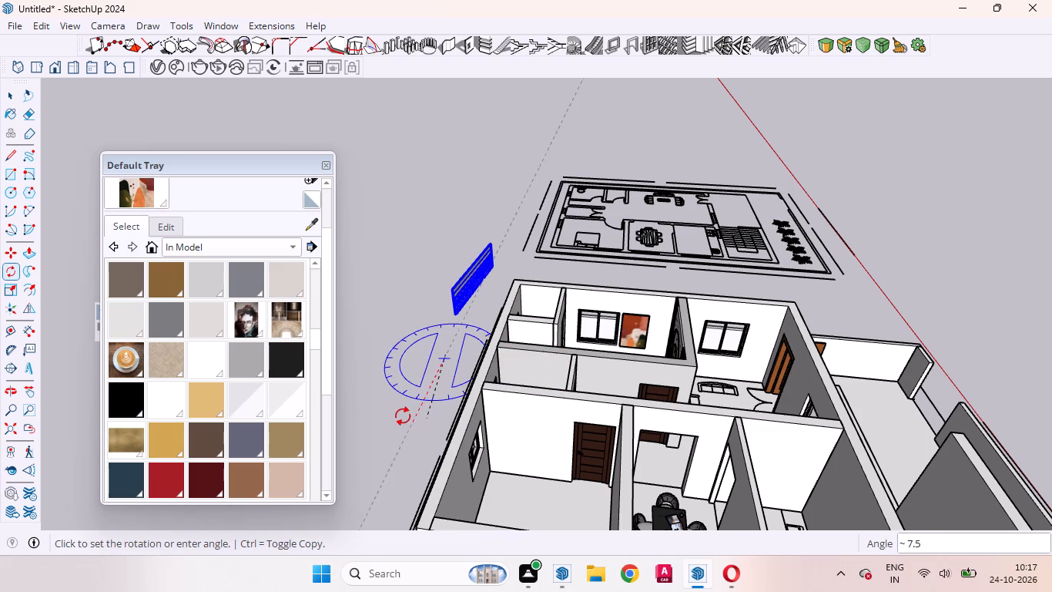
type("90")
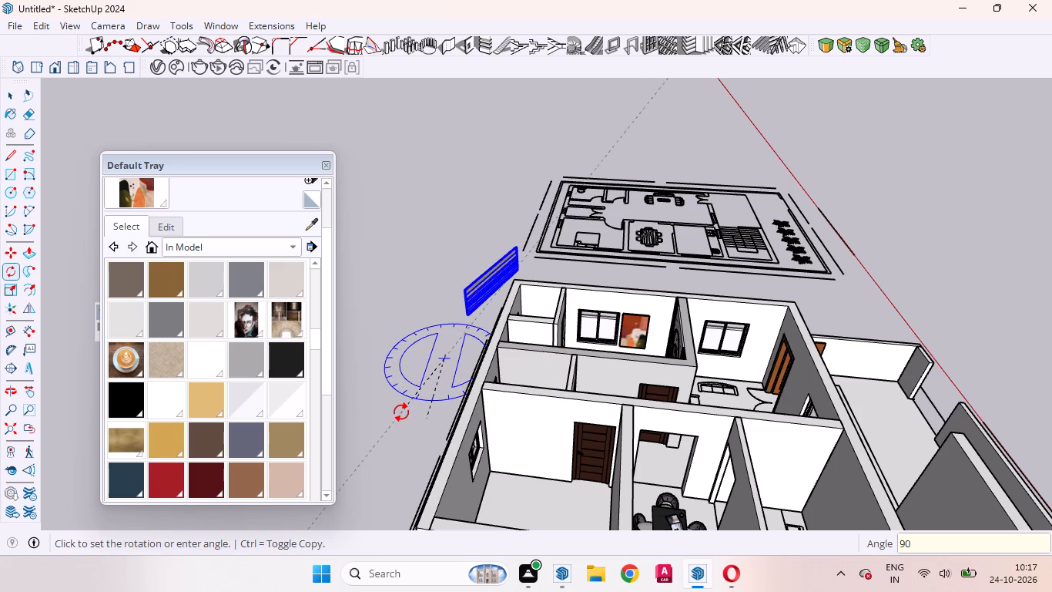
key("Return")
key("space")
Move the blind by its upper end corner onto the bedroom window wall, ending right beside the framed terracotta artwork.
scroll(595, 289, "up", 1)
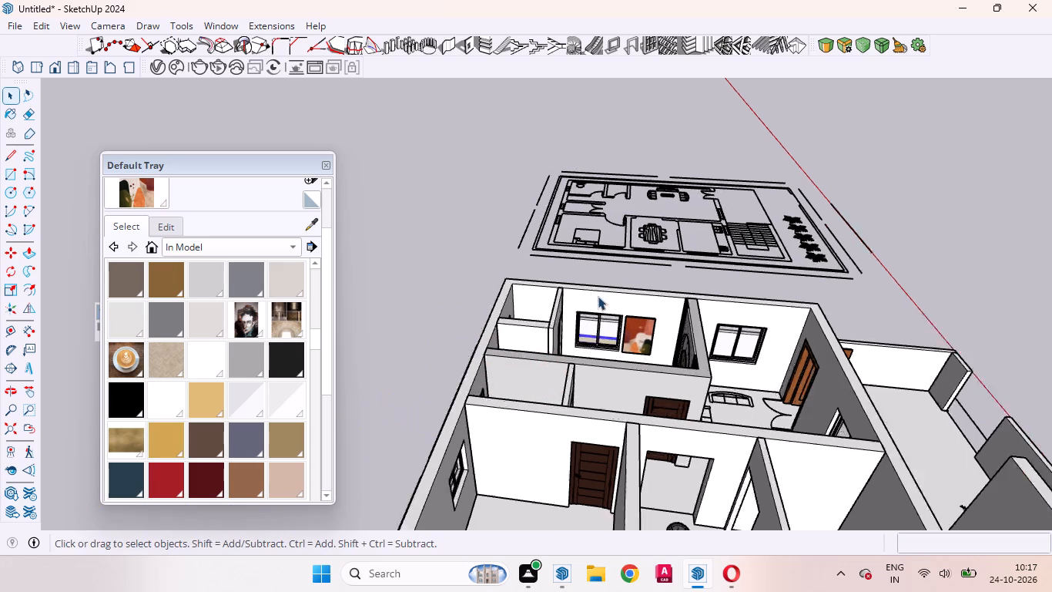
scroll(598, 296, "up", 9)
middle_click_drag(483, 399, 1051, 400)
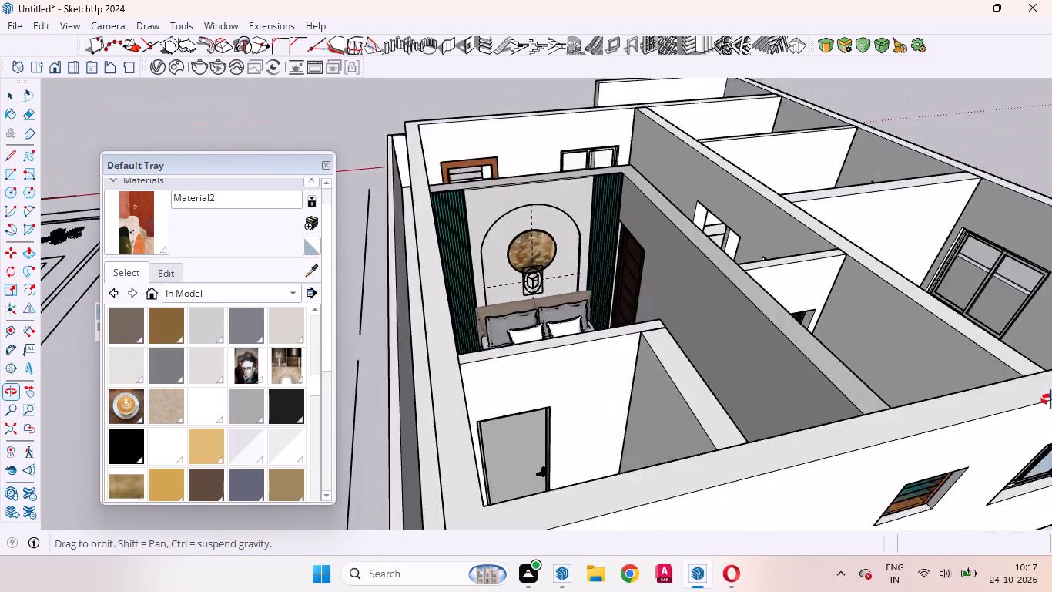
middle_click_drag(1051, 400, 1051, 399)
scroll(353, 342, "up", 7)
scroll(518, 413, "up", 4)
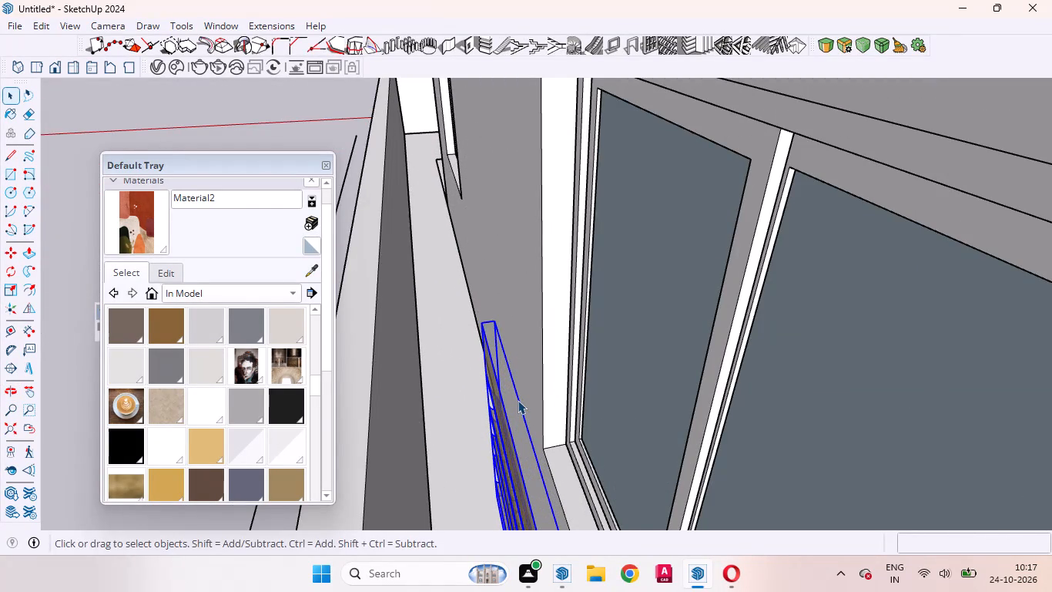
key("m")
scroll(542, 281, "down", 5)
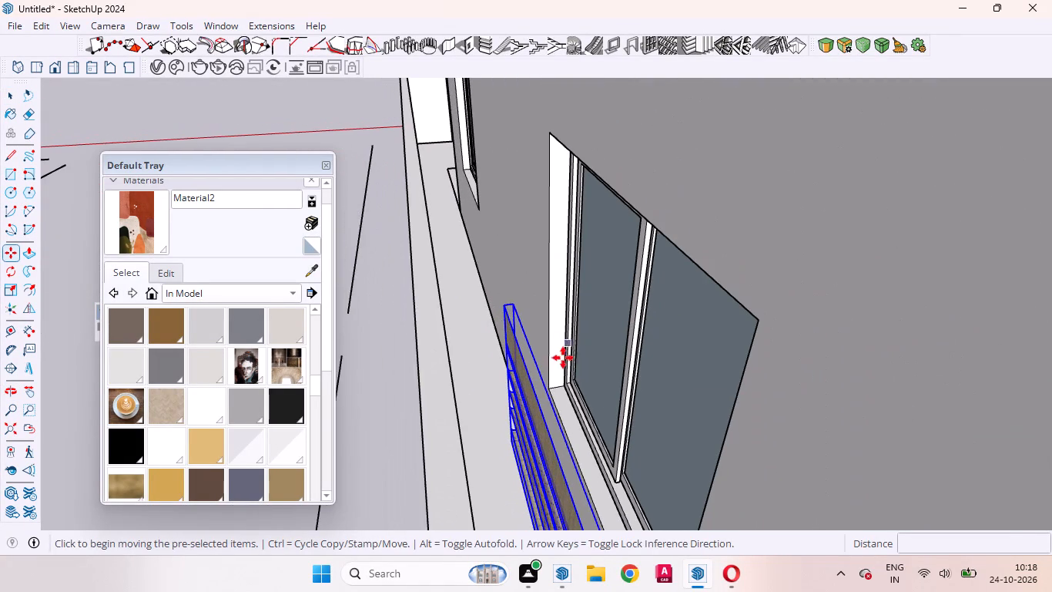
middle_click_drag(626, 388, 618, 407)
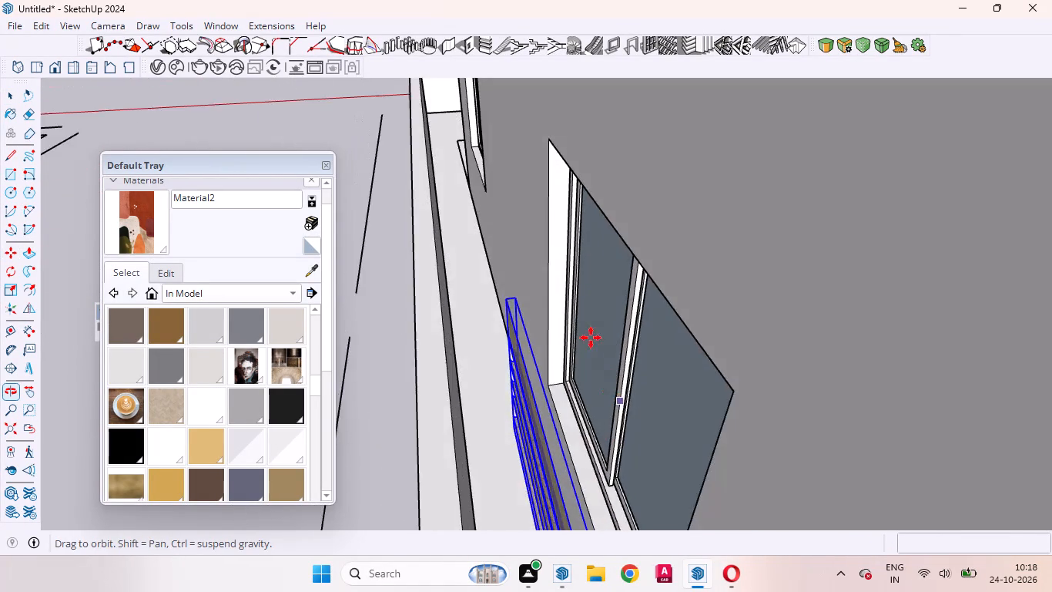
scroll(546, 309, "up", 14)
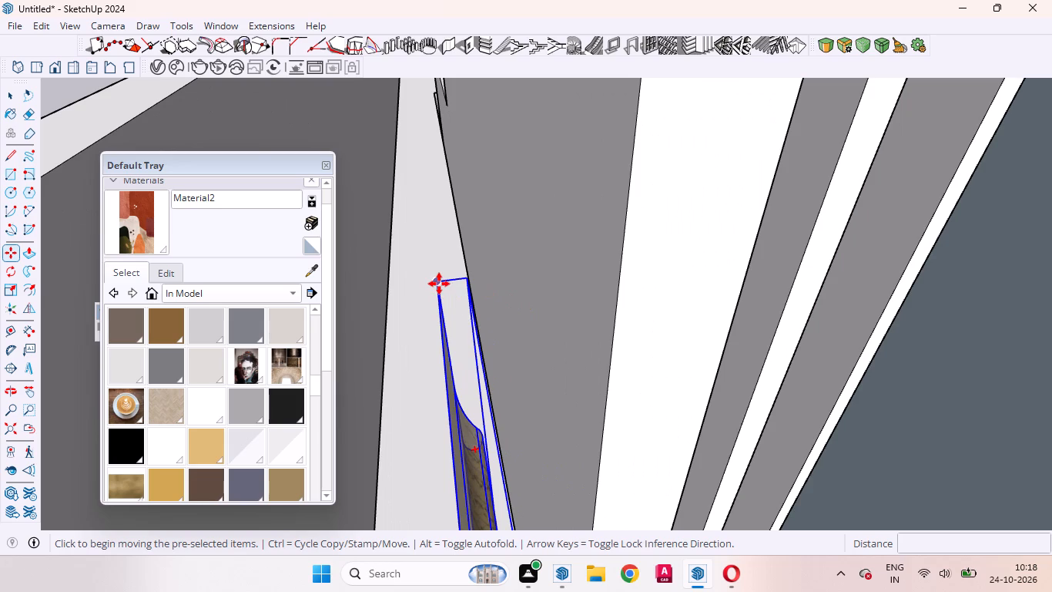
left_click(439, 284)
scroll(461, 297, "down", 20)
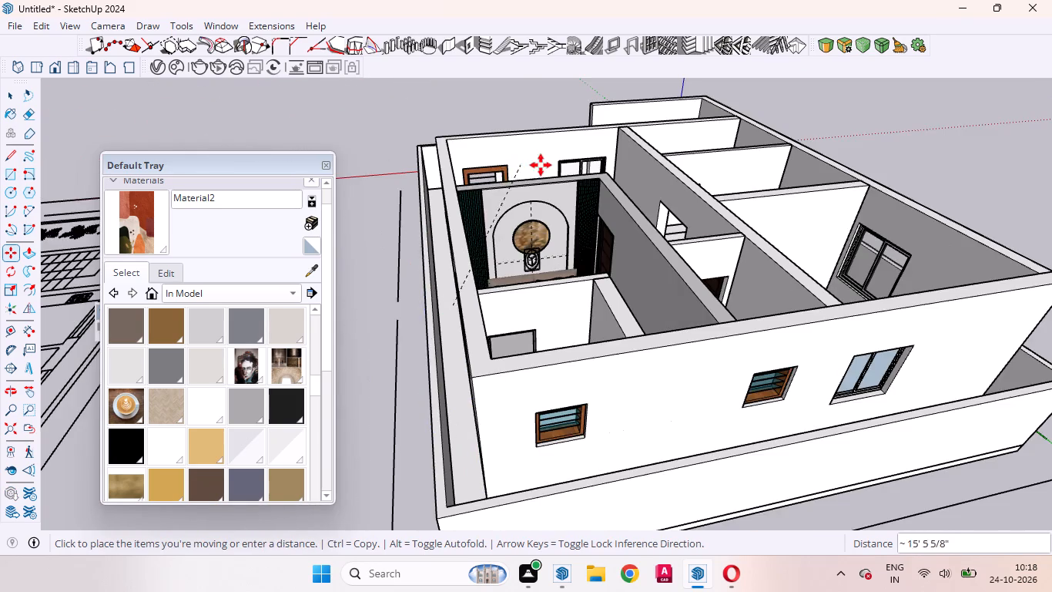
scroll(535, 208, "up", 4)
middle_click_drag(527, 226, 239, 277)
scroll(496, 224, "down", 8)
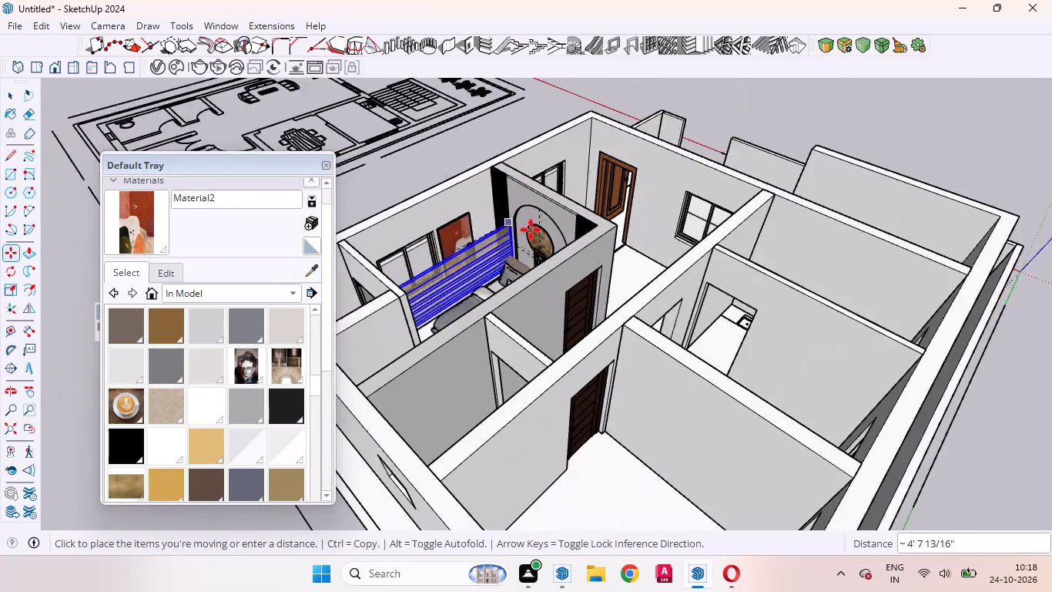
scroll(503, 233, "up", 9)
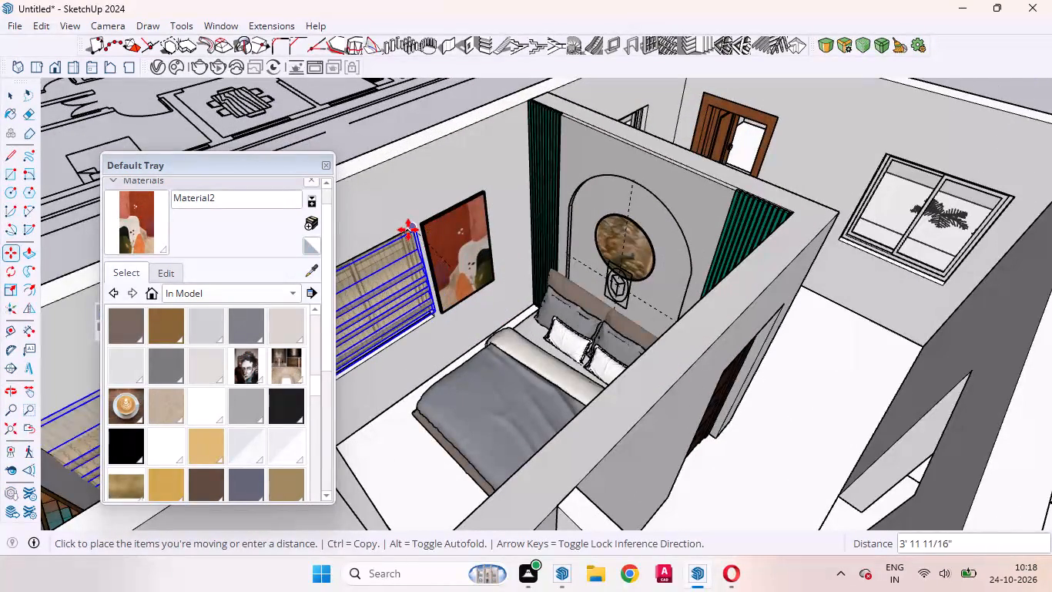
left_click(408, 229)
Scale the curtain blind's length along the wall to about 0.33, ending at the bedroom window's far upper corner.
scroll(593, 221, "down", 10)
middle_click_drag(584, 274, 396, 386)
scroll(511, 226, "up", 4)
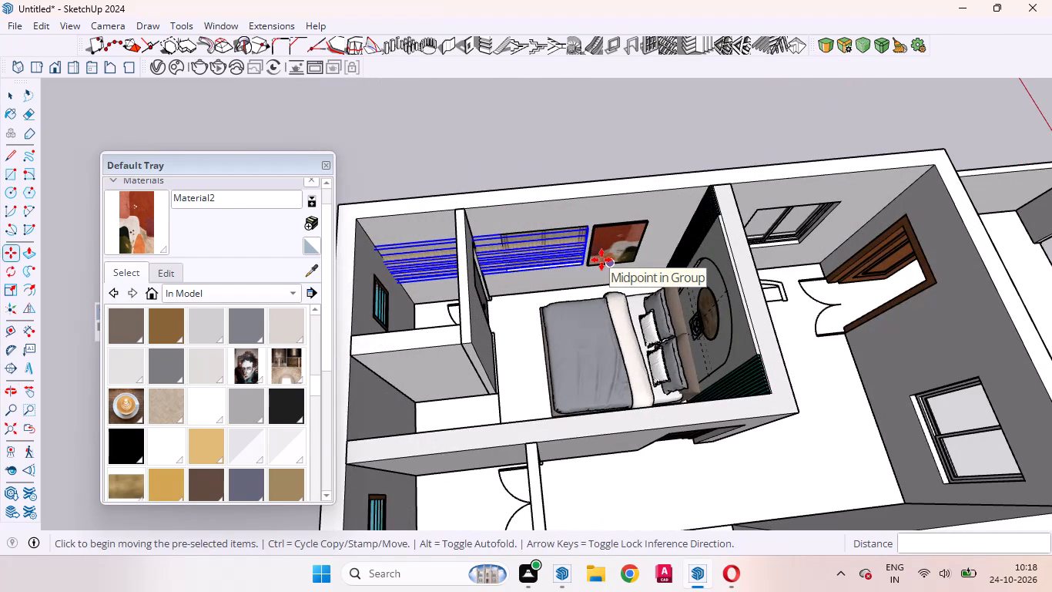
key("s")
scroll(613, 225, "down", 5)
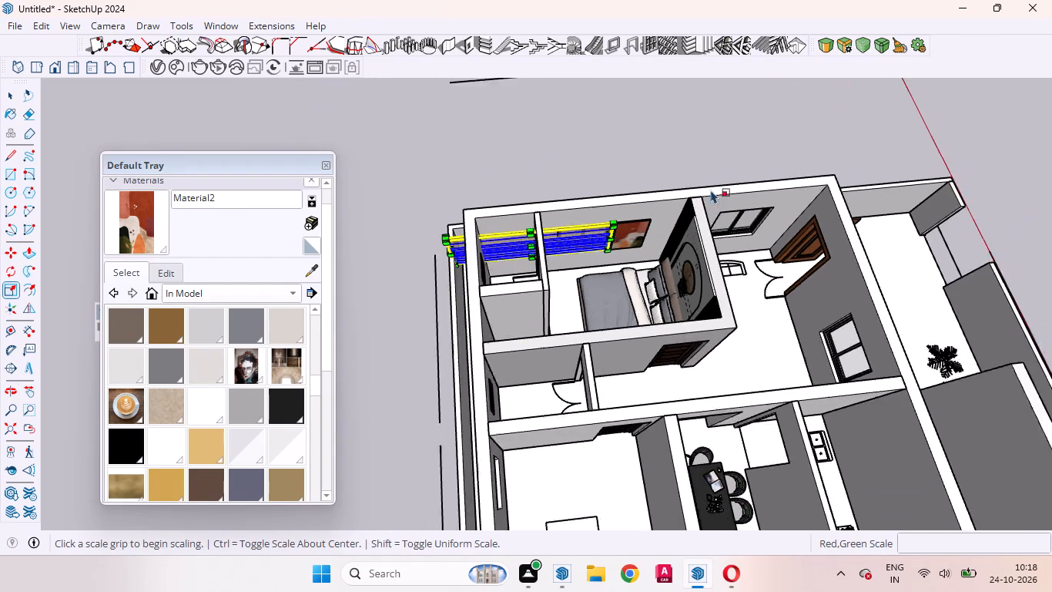
scroll(711, 190, "down", 1)
scroll(504, 241, "up", 10)
left_click(450, 231)
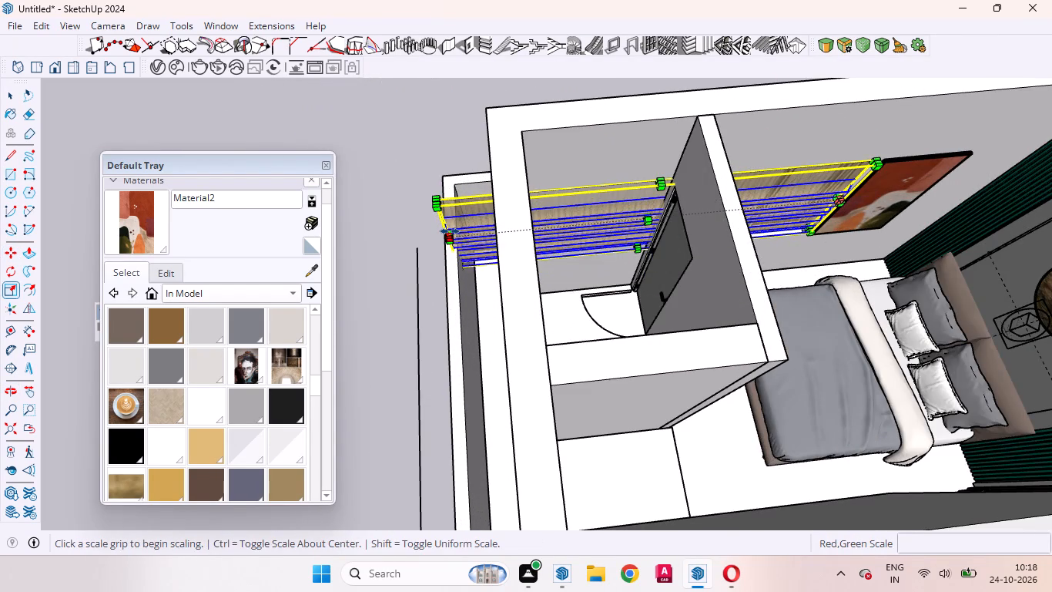
middle_click_drag(782, 194, 673, 115)
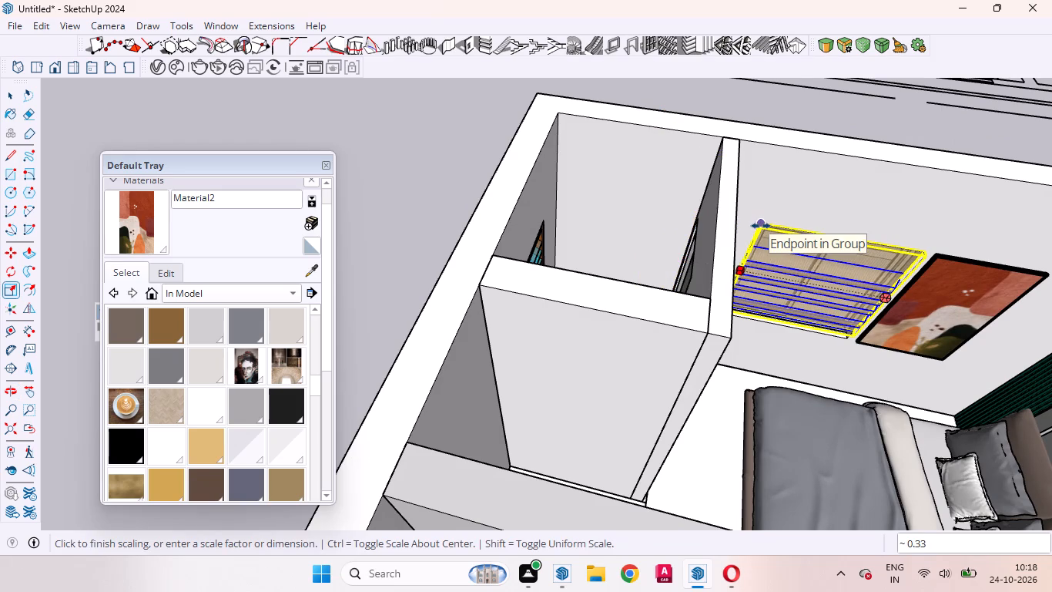
left_click(759, 226)
scroll(813, 259, "up", 5)
middle_click_drag(832, 320, 840, 230)
scroll(837, 248, "up", 1)
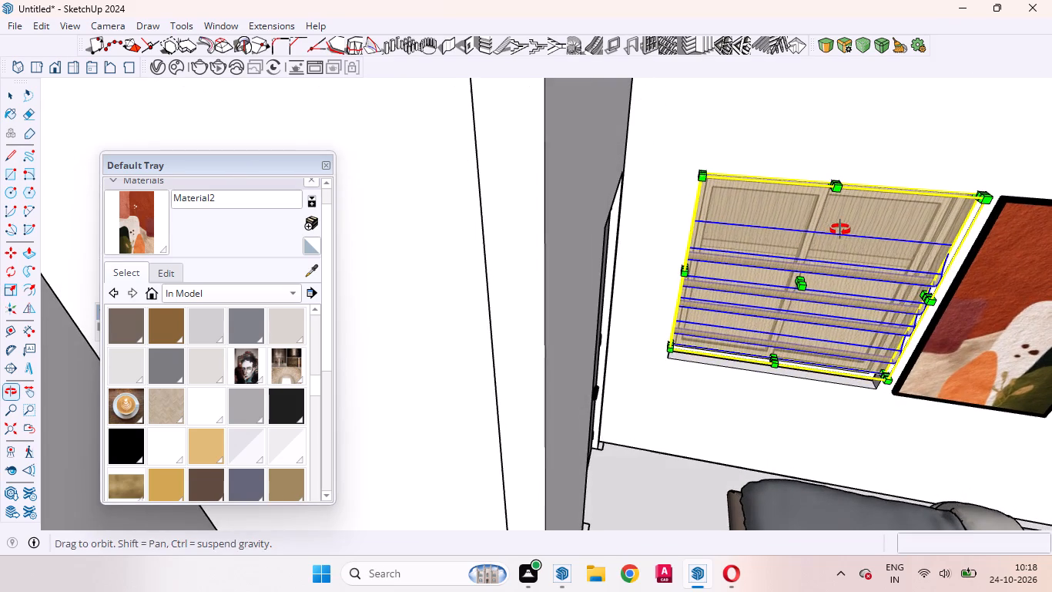
middle_click_drag(840, 230, 841, 230)
key("space")
scroll(776, 341, "up", 4)
scroll(768, 324, "down", 5)
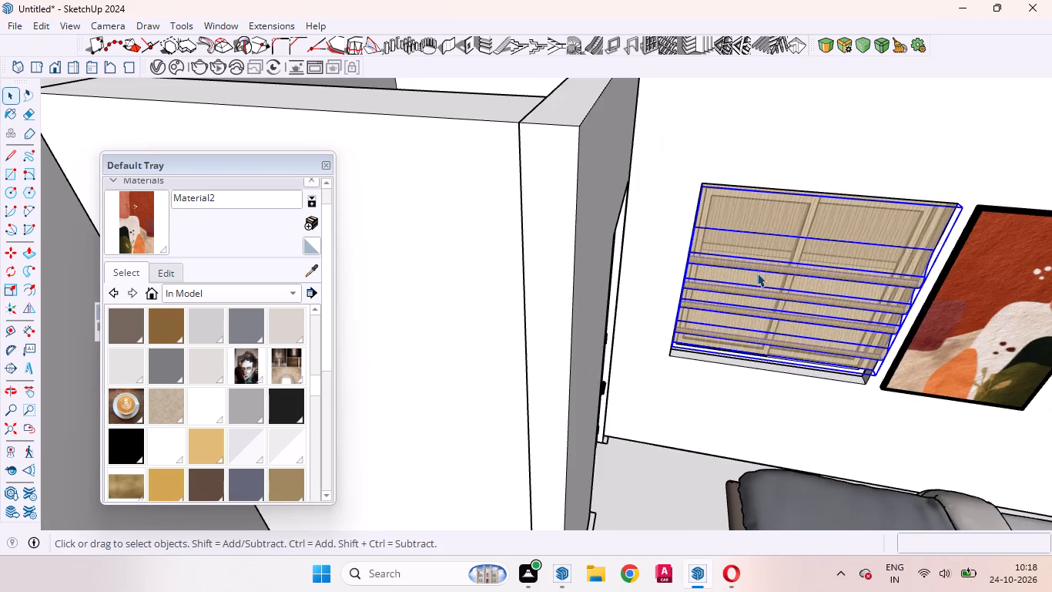
middle_click_drag(766, 354, 763, 500)
scroll(763, 500, "down", 10)
left_click(462, 235)
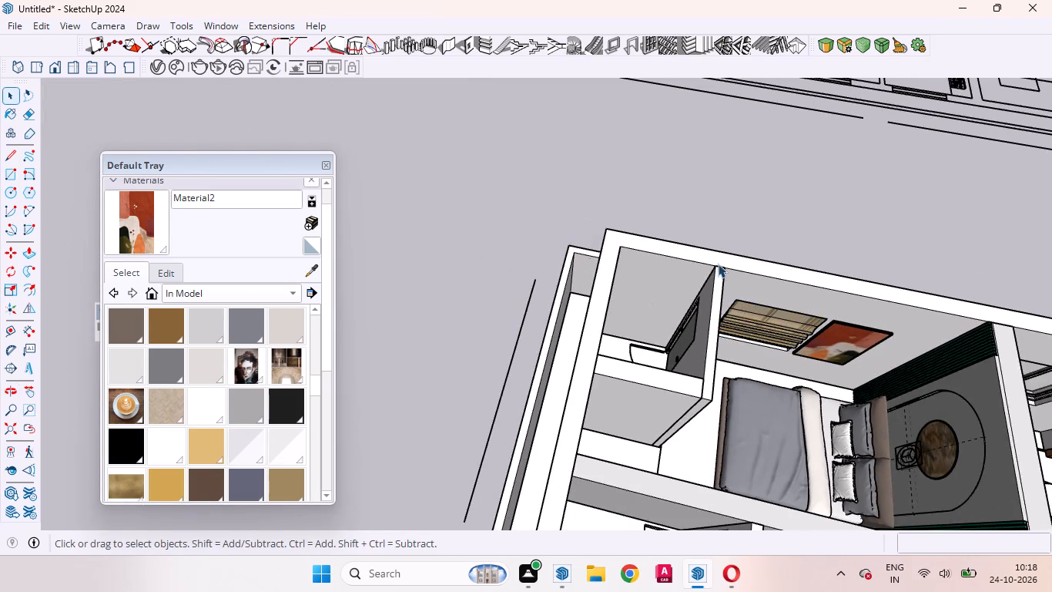
Move the blind by its upper back corner to sit at the window's upper corner beside the framed artwork.
scroll(722, 267, "up", 16)
middle_click_drag(861, 392, 572, 192)
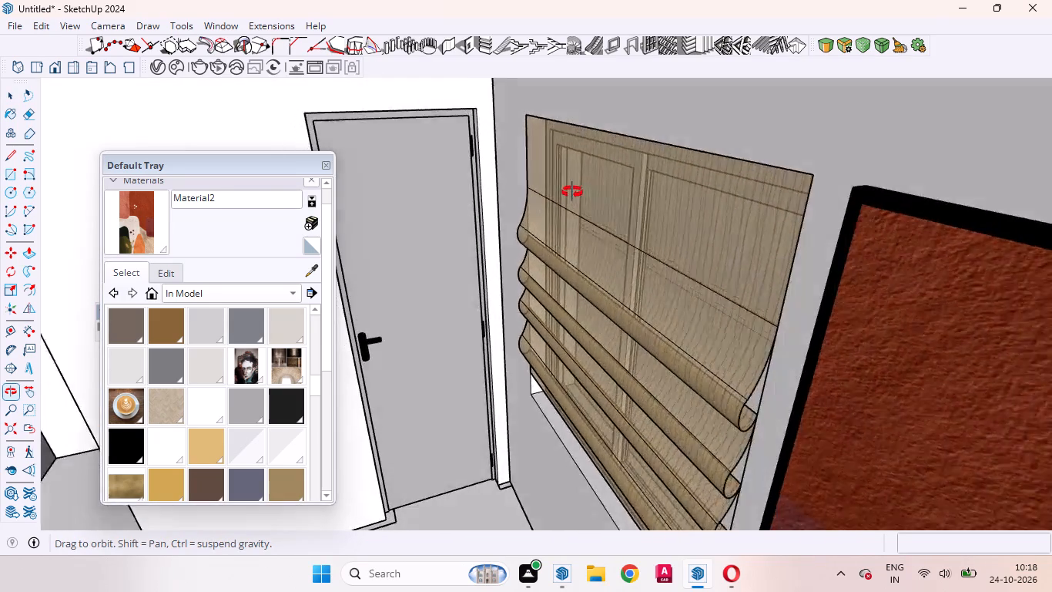
middle_click_drag(572, 192, 569, 209)
scroll(700, 197, "up", 7)
left_click(758, 205)
key("m")
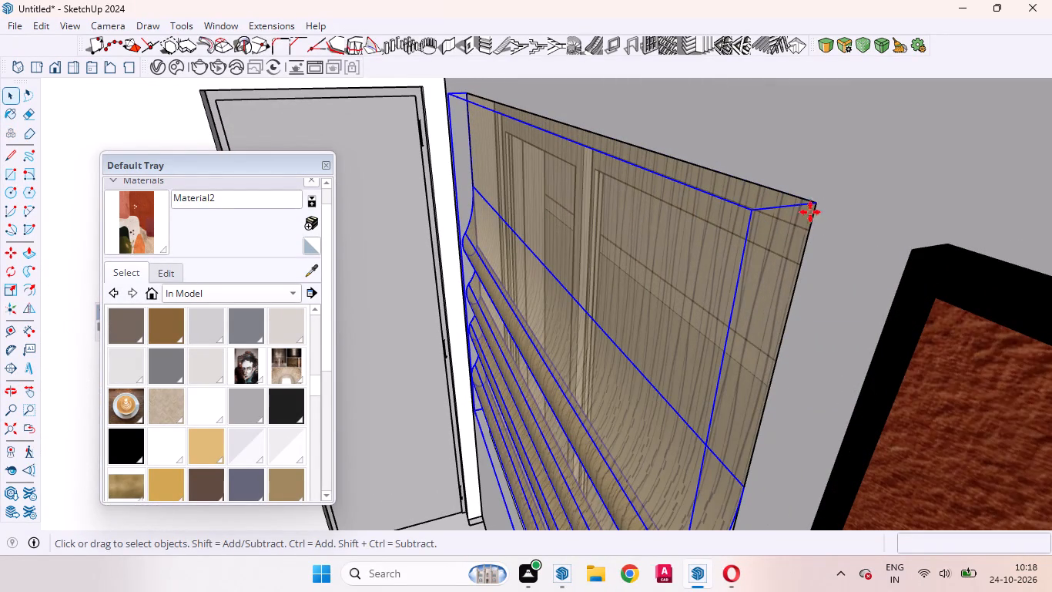
left_click(812, 202)
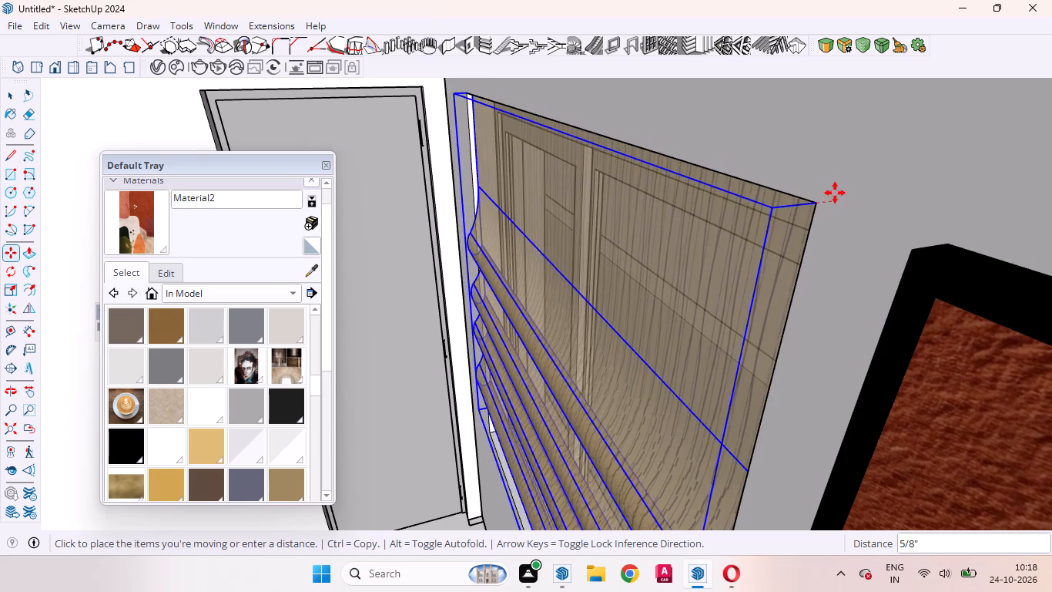
left_click(820, 203)
middle_click_drag(813, 262, 1011, 240)
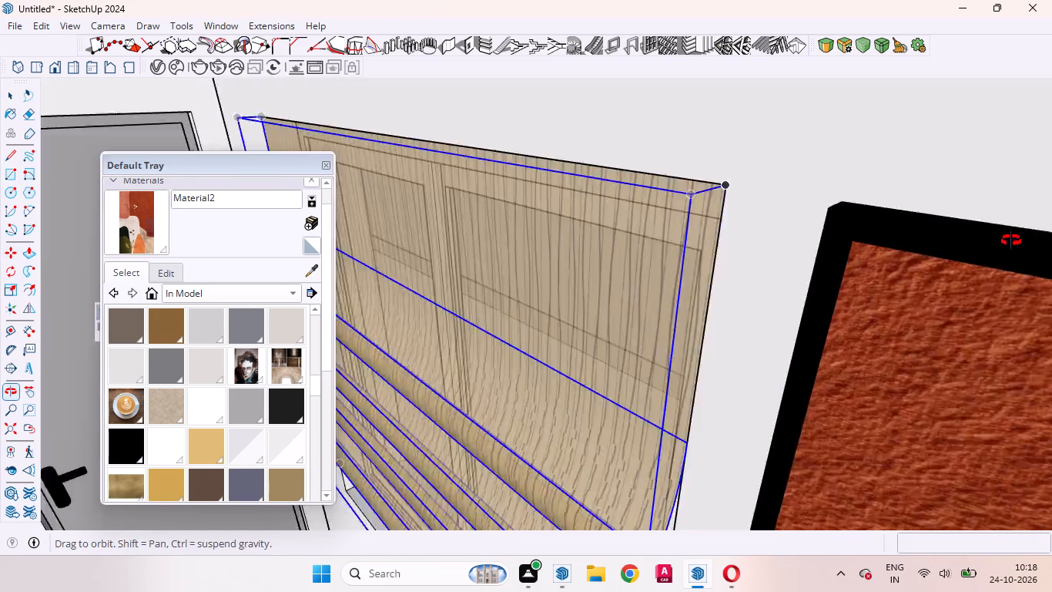
middle_click_drag(1011, 240, 1051, 240)
scroll(923, 190, "down", 14)
scroll(1035, 170, "up", 1)
scroll(1035, 170, "down", 8)
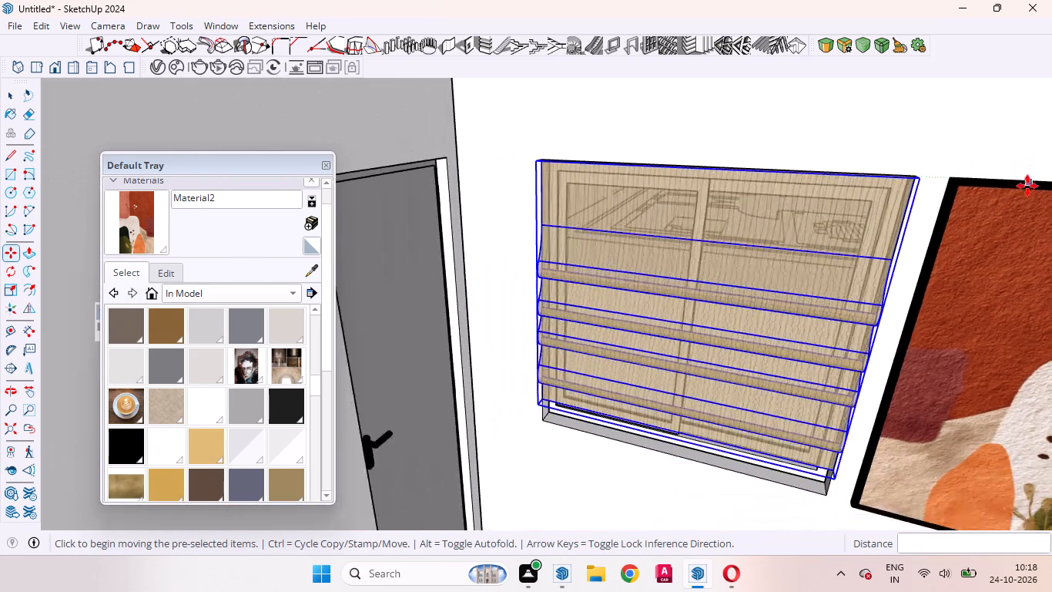
key("space")
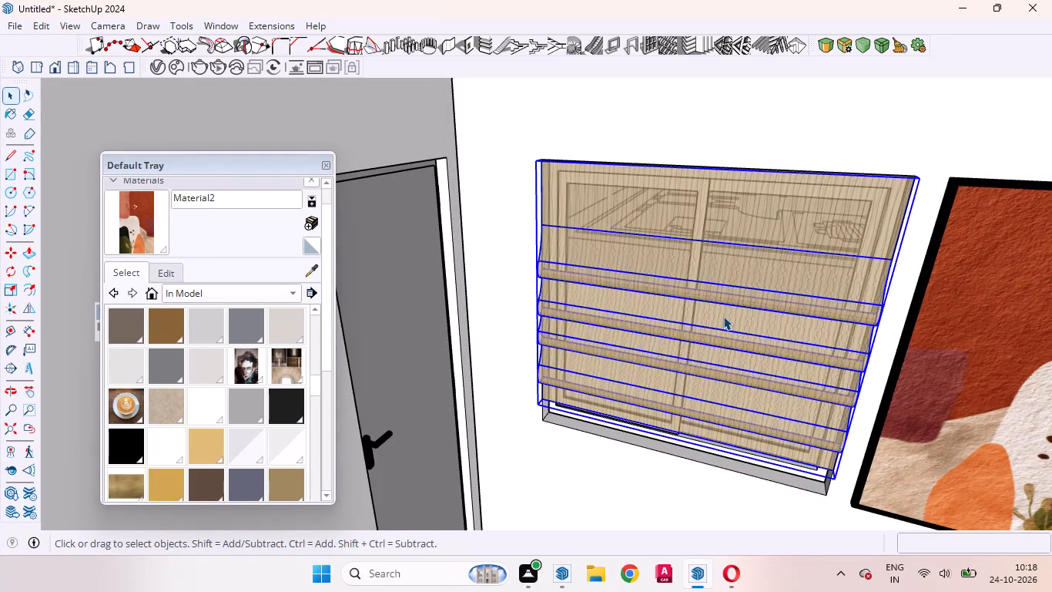
Widen the blind slightly past both sides of the window, scaling by 1.02 toward the artwork and 1.01 toward the door.
key("s")
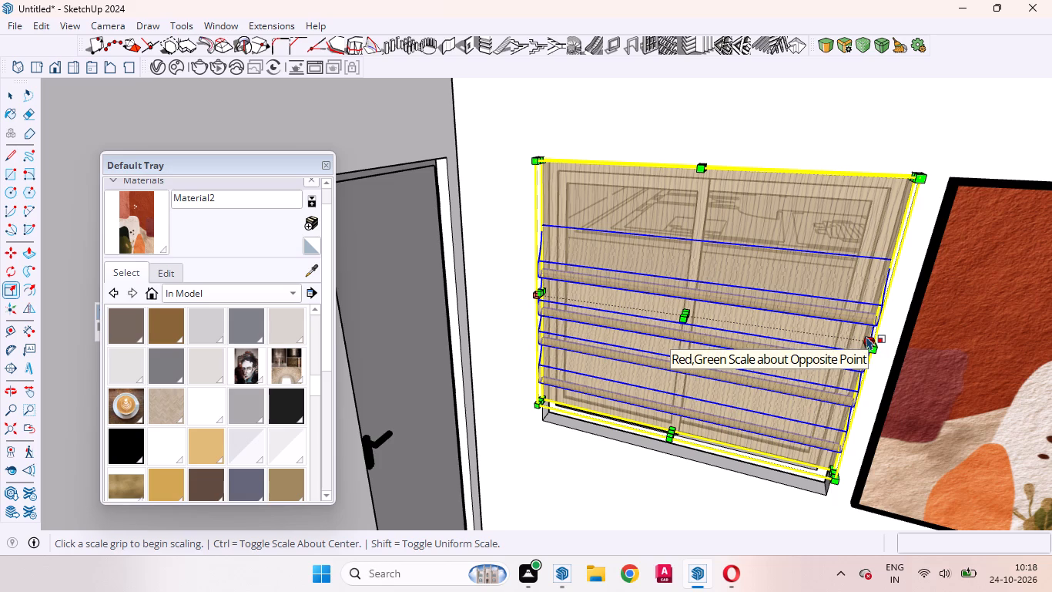
left_click(866, 339)
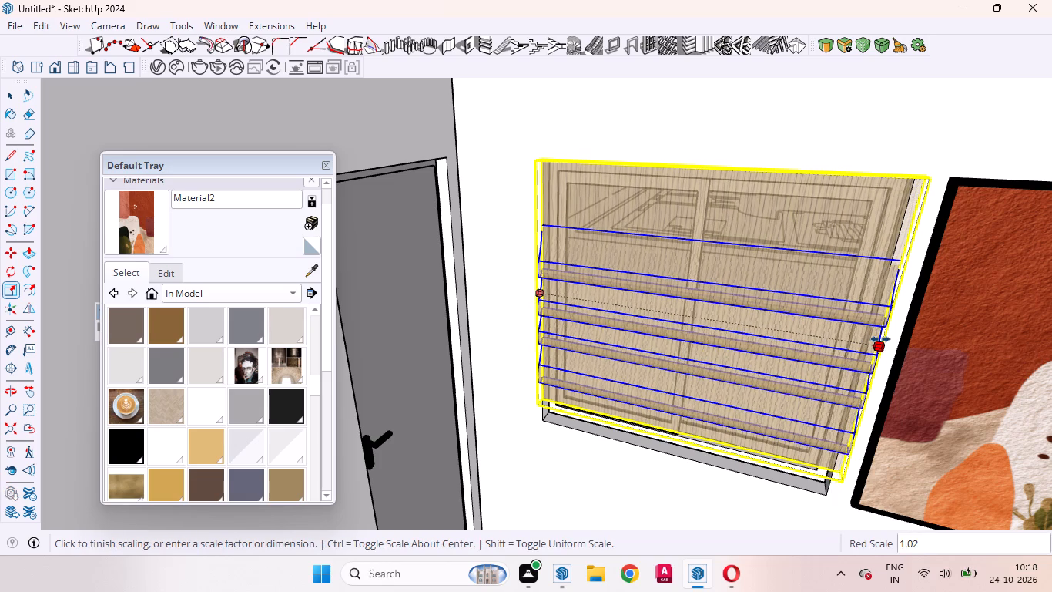
left_click(880, 339)
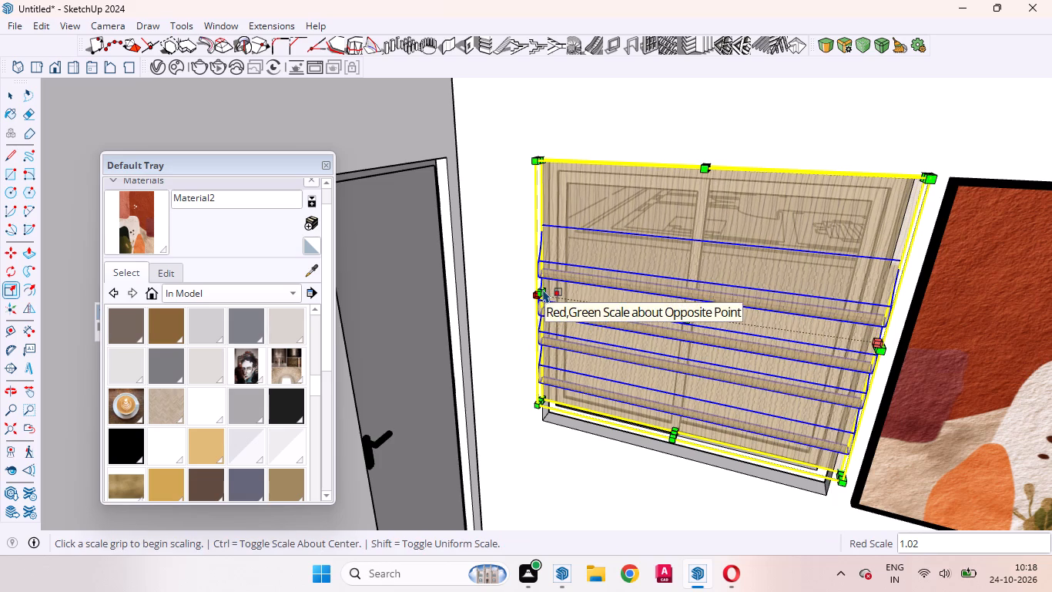
left_click(543, 286)
left_click(538, 284)
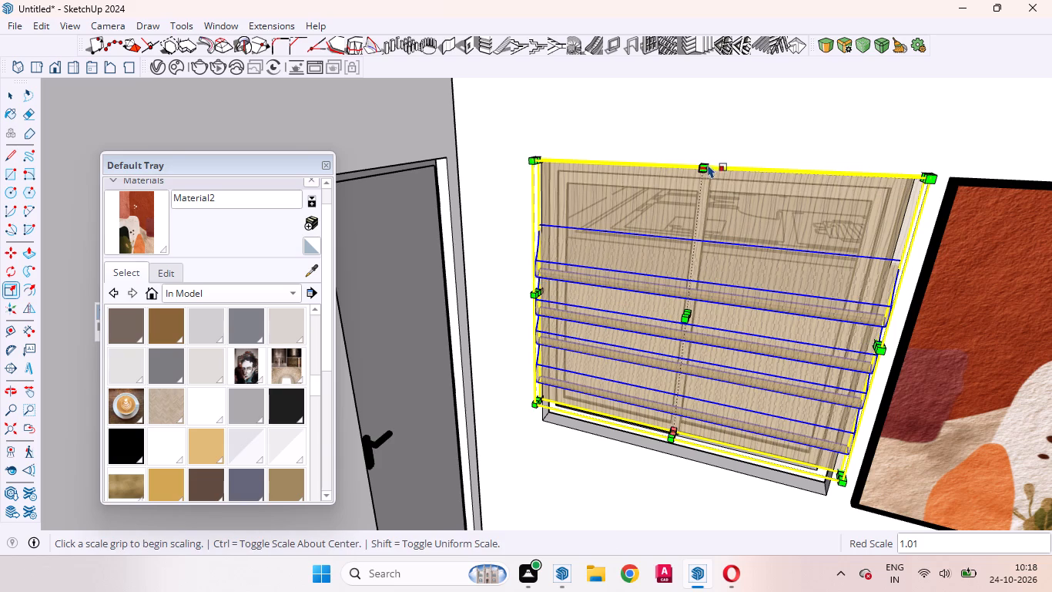
Scale the blind's height upward by 1.02 so it extends slightly above the window, and clear the selection.
scroll(708, 168, "up", 10)
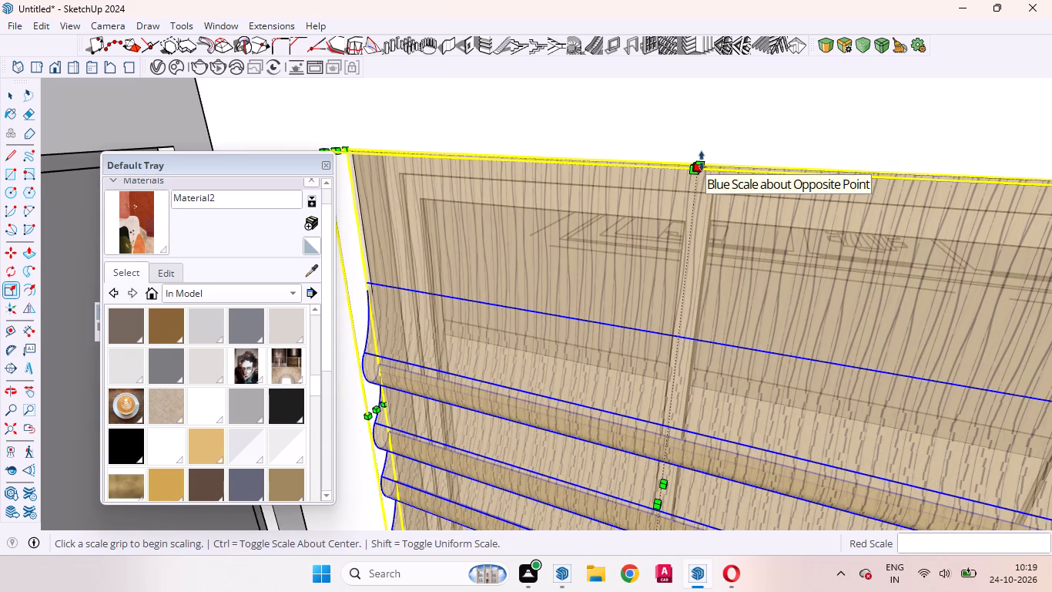
left_click(702, 161)
left_click(702, 149)
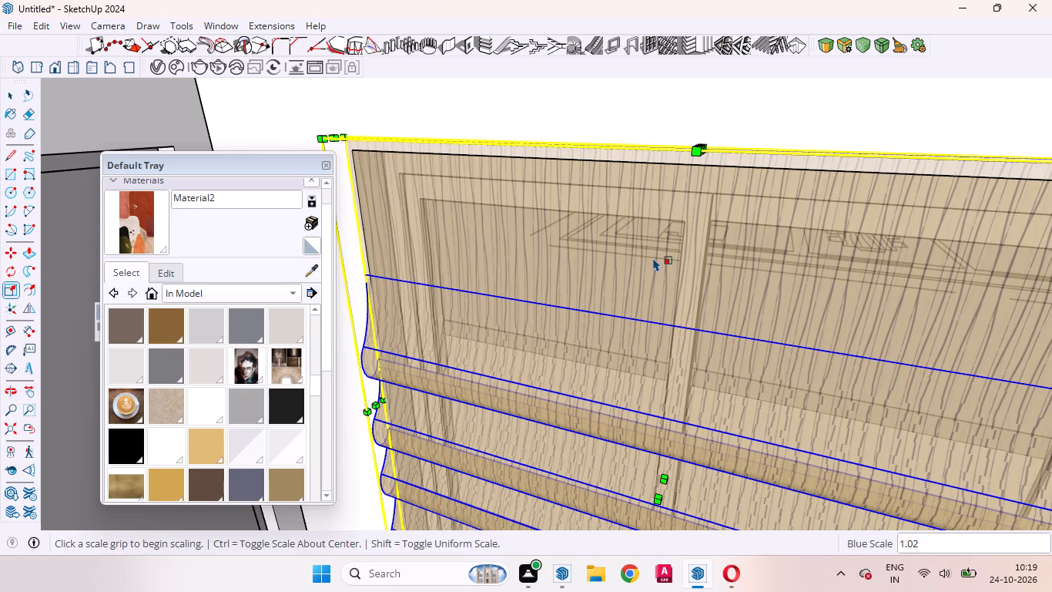
key("space")
middle_click_drag(612, 257, 688, 272)
scroll(688, 267, "down", 5)
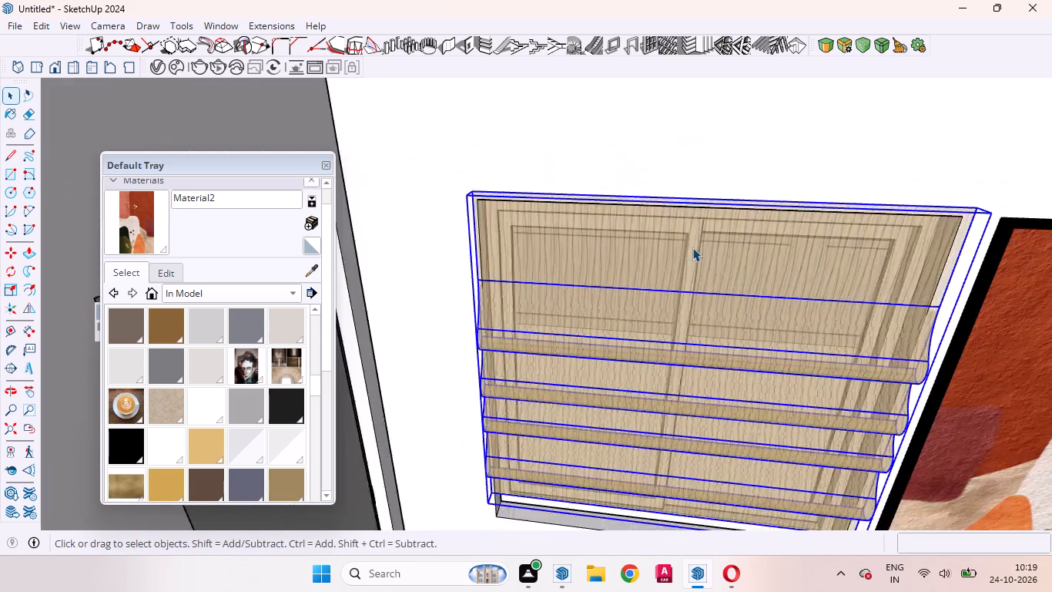
scroll(692, 247, "down", 5)
key("space")
middle_click_drag(760, 393, 748, 315)
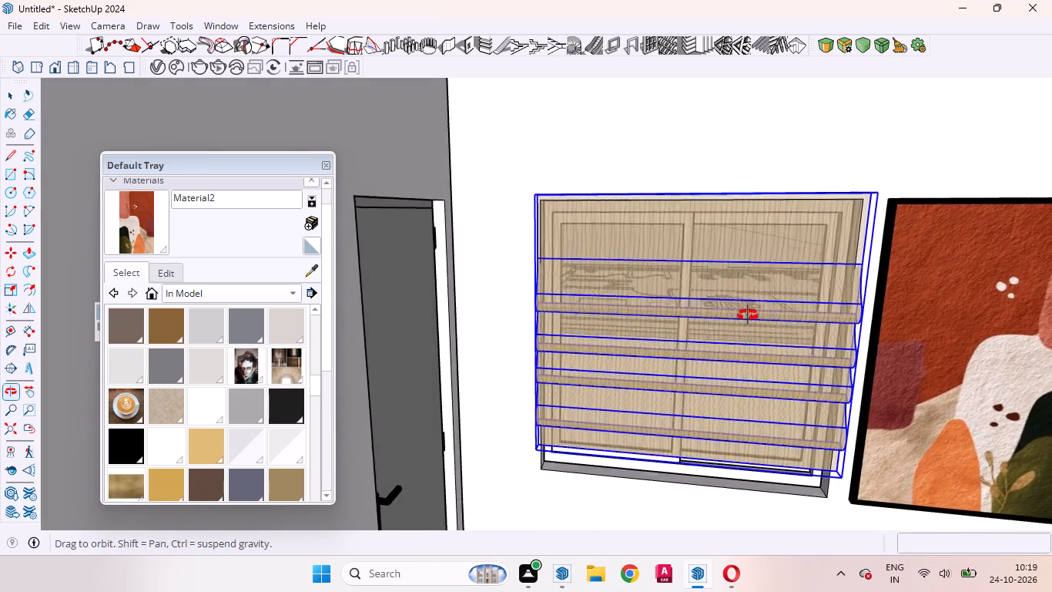
middle_click_drag(748, 315, 736, 533)
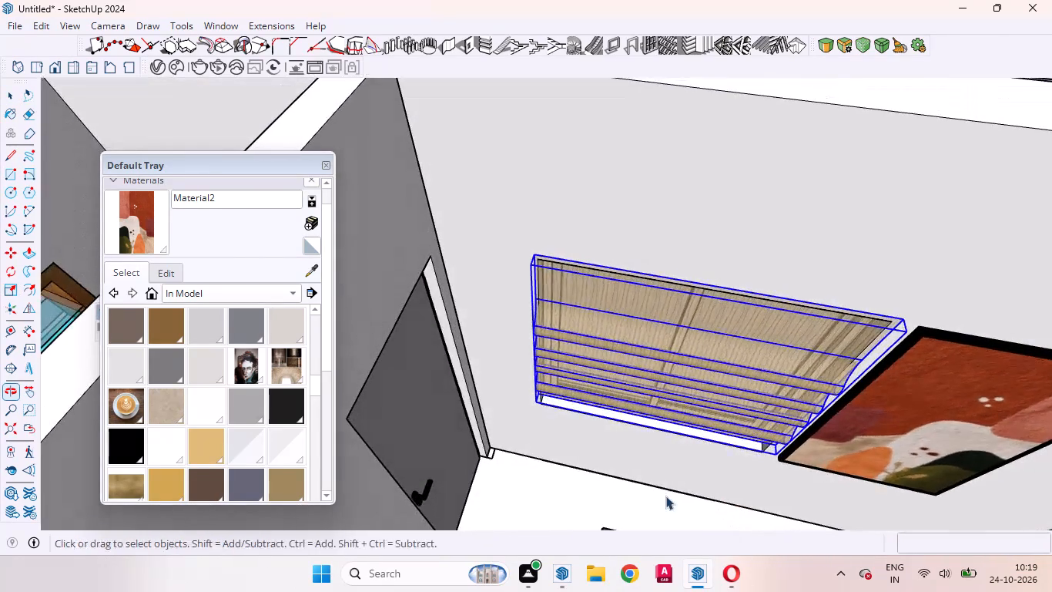
scroll(576, 385, "down", 12)
key("space")
left_click(639, 271)
Examine the furnished bedroom from several angles, checking the blind, framed artwork, bed and headboard wall.
scroll(633, 390, "up", 9)
middle_click_drag(625, 410, 775, 316)
scroll(625, 410, "up", 1)
scroll(678, 321, "down", 9)
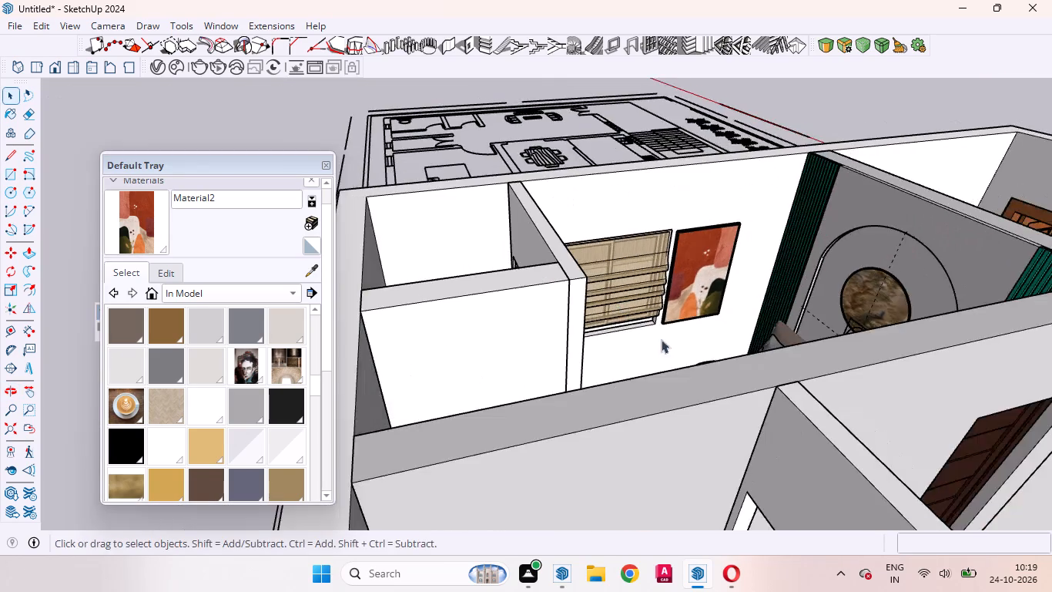
middle_click_drag(702, 376, 981, 455)
scroll(605, 233, "up", 11)
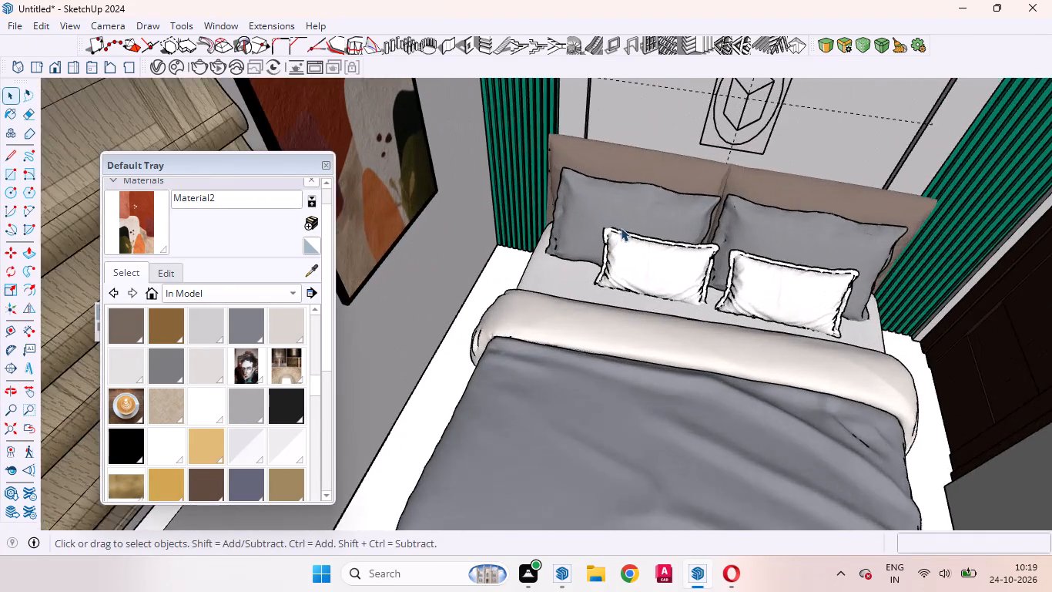
middle_click_drag(622, 234, 609, 289)
scroll(544, 220, "down", 9)
scroll(648, 218, "up", 4)
scroll(613, 264, "down", 8)
left_click(376, 160)
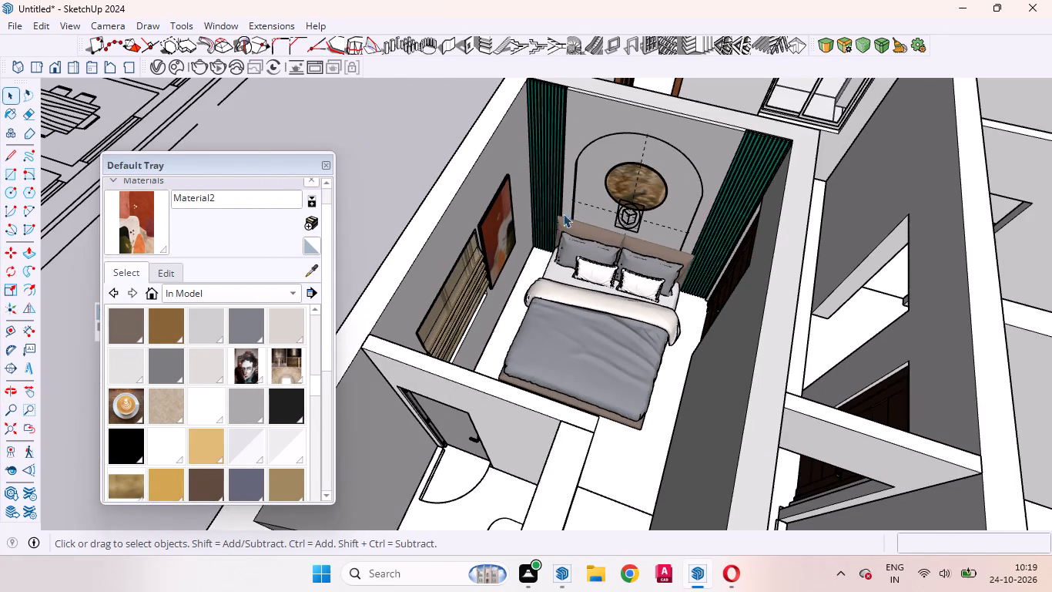
scroll(629, 250, "up", 7)
middle_click_drag(608, 312, 770, 292)
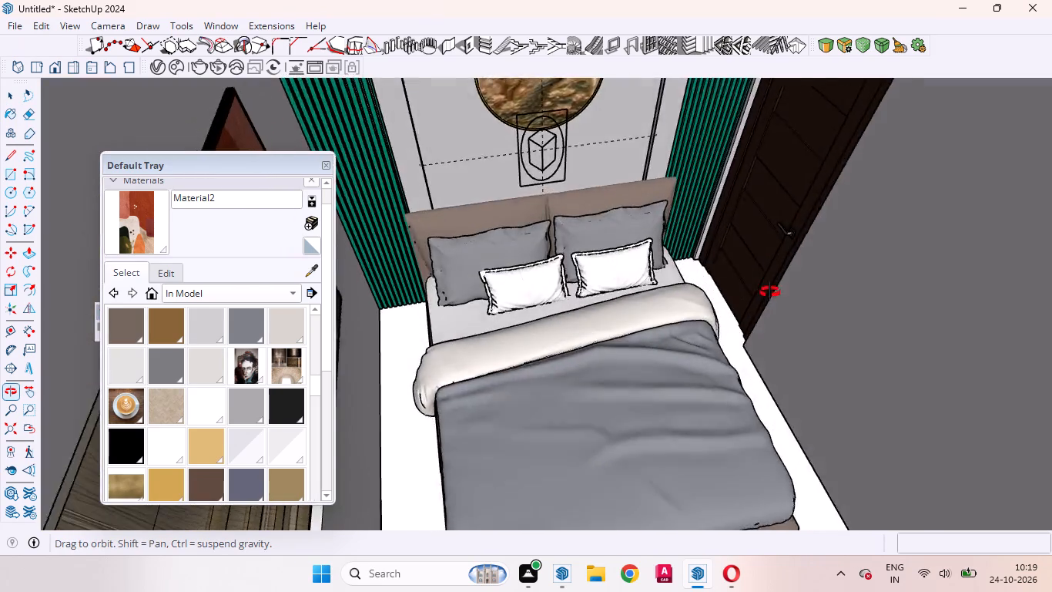
middle_click_drag(770, 292, 601, 397)
scroll(562, 371, "down", 13)
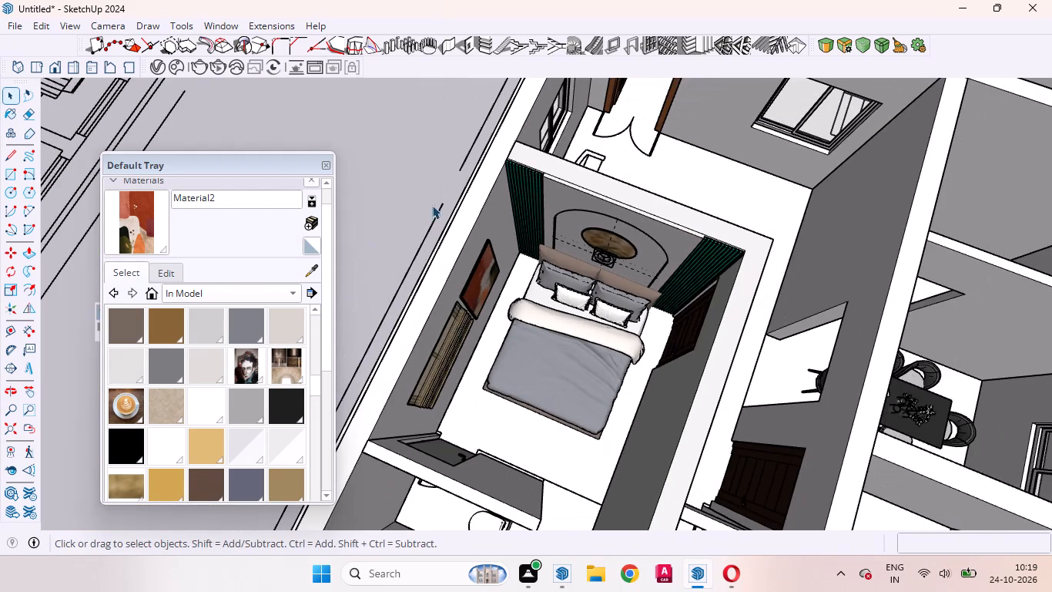
left_click(429, 200)
middle_click_drag(451, 362, 242, 214)
scroll(415, 289, "up", 4)
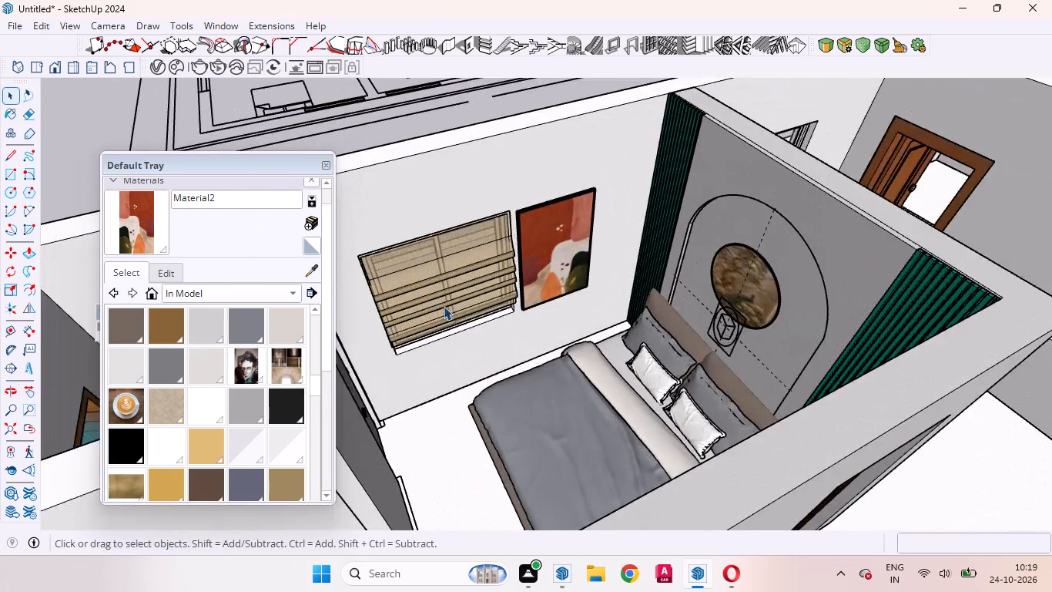
scroll(444, 306, "up", 1)
middle_click_drag(462, 335, 516, 321)
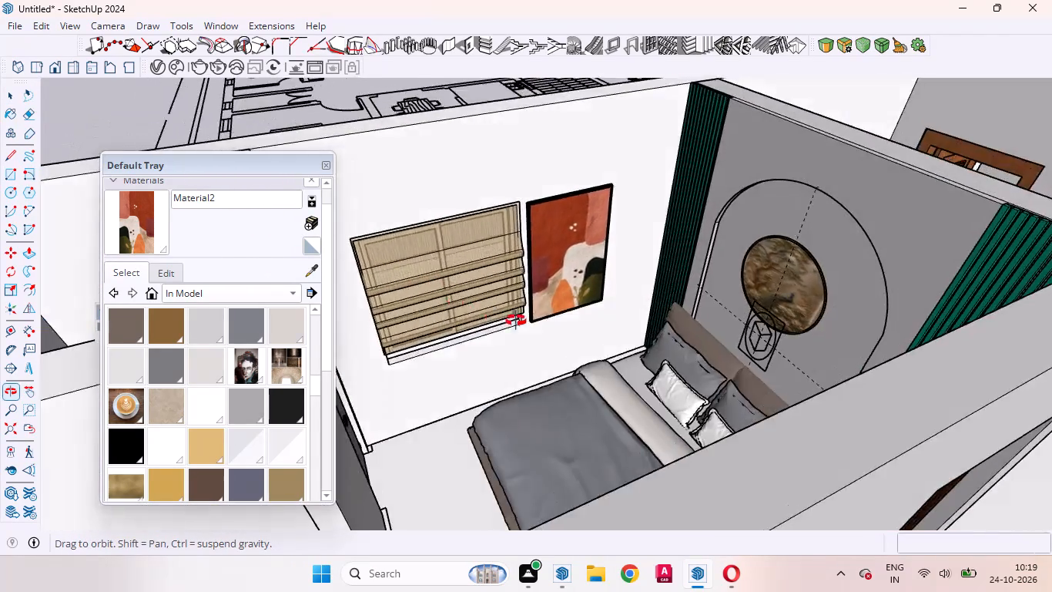
middle_click_drag(516, 321, 702, 338)
scroll(551, 294, "down", 5)
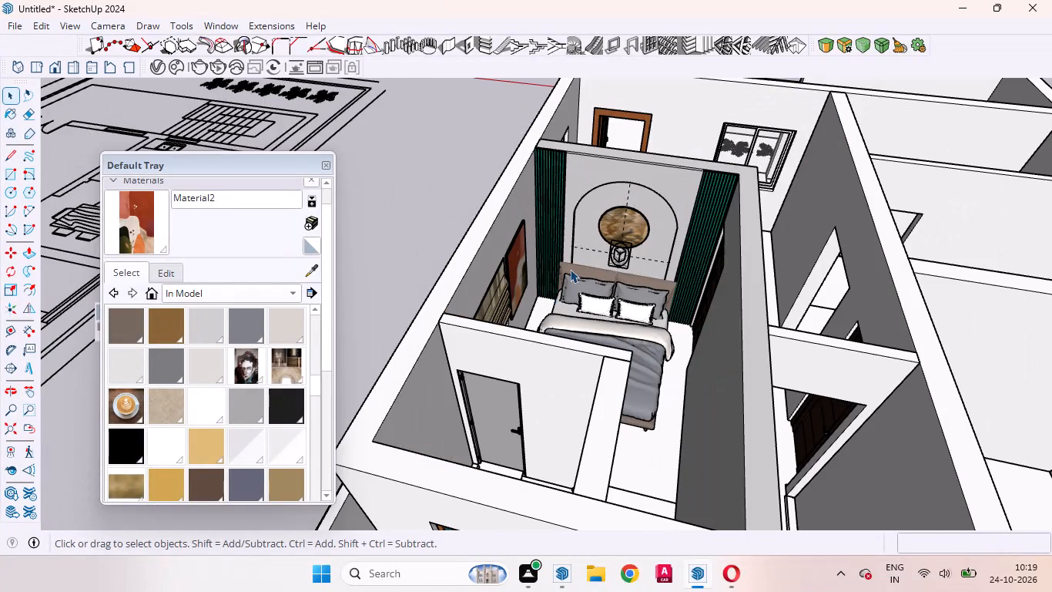
scroll(570, 269, "down", 4)
scroll(604, 259, "up", 6)
scroll(593, 262, "down", 4)
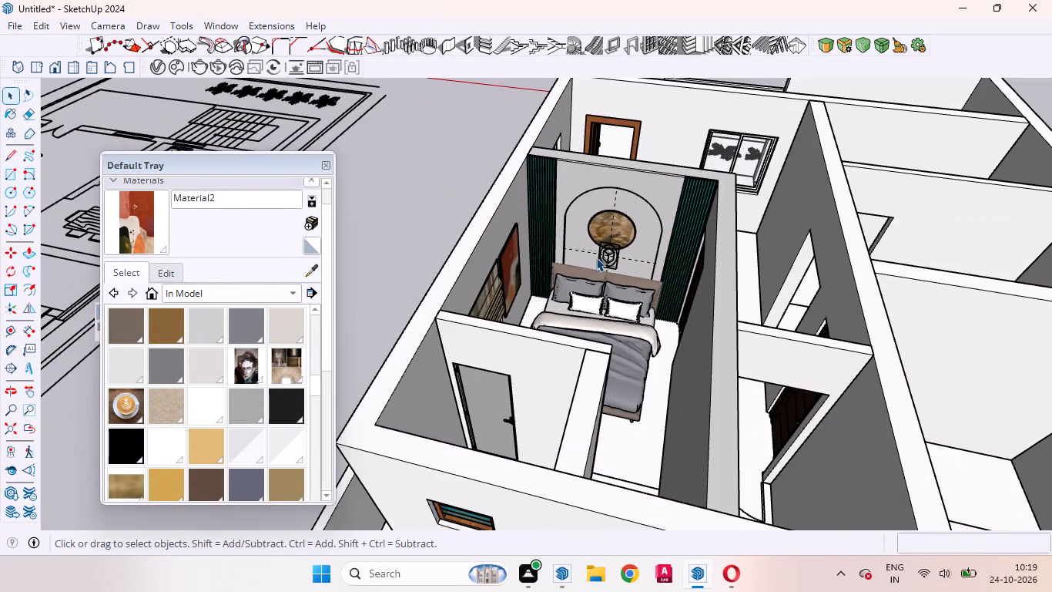
middle_click_drag(599, 256, 609, 422)
scroll(609, 418, "up", 1)
scroll(531, 262, "down", 12)
middle_click_drag(548, 320, 604, 368)
scroll(575, 292, "up", 7)
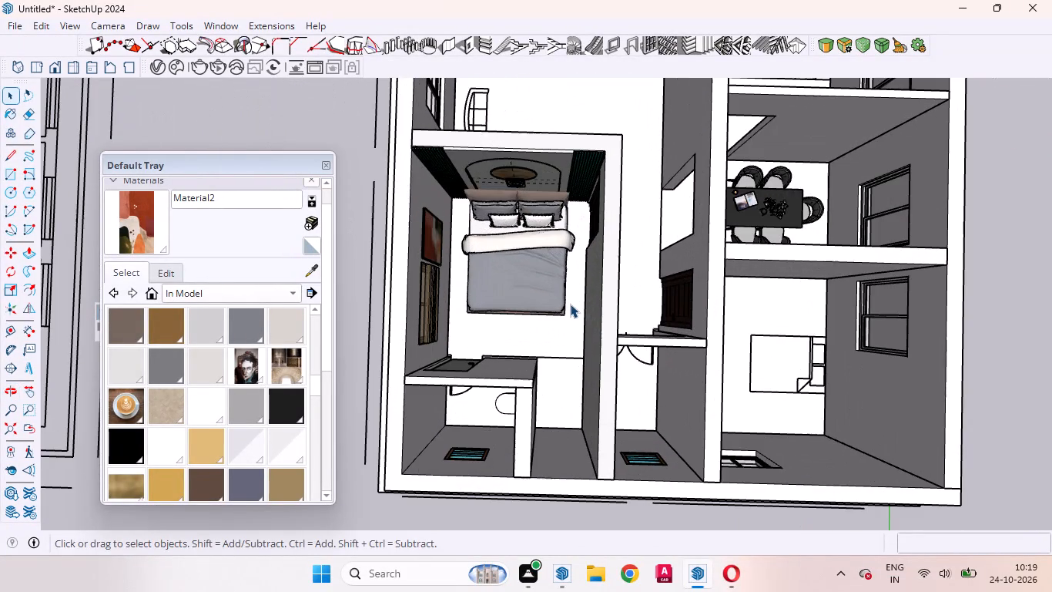
middle_click_drag(536, 329, 529, 310)
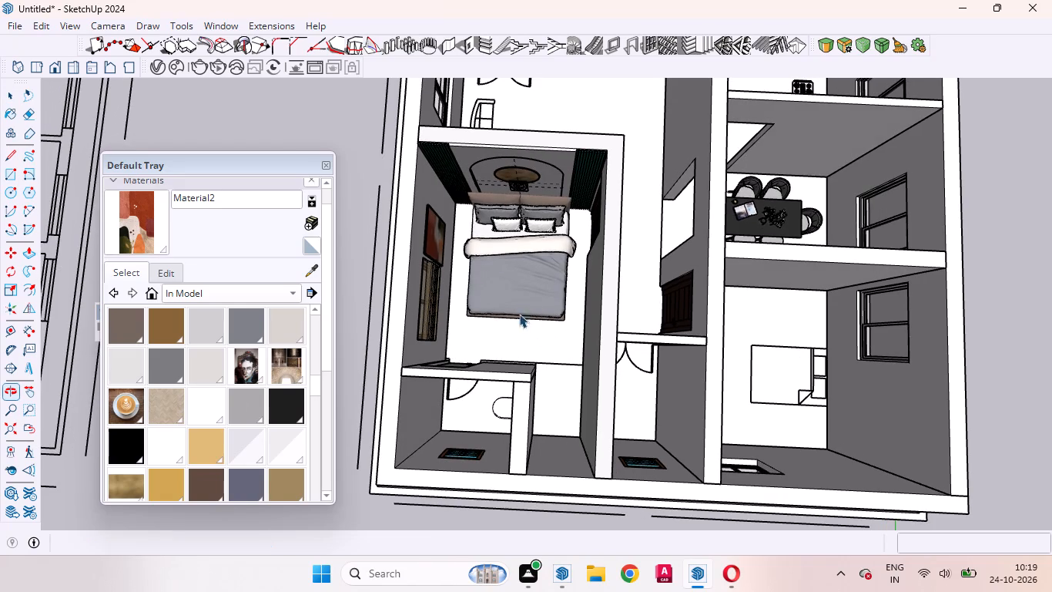
Position the camera on the bedroom floor at the foot of the bed, facing the headboard wall, with eye height 5'.
left_click(15, 446)
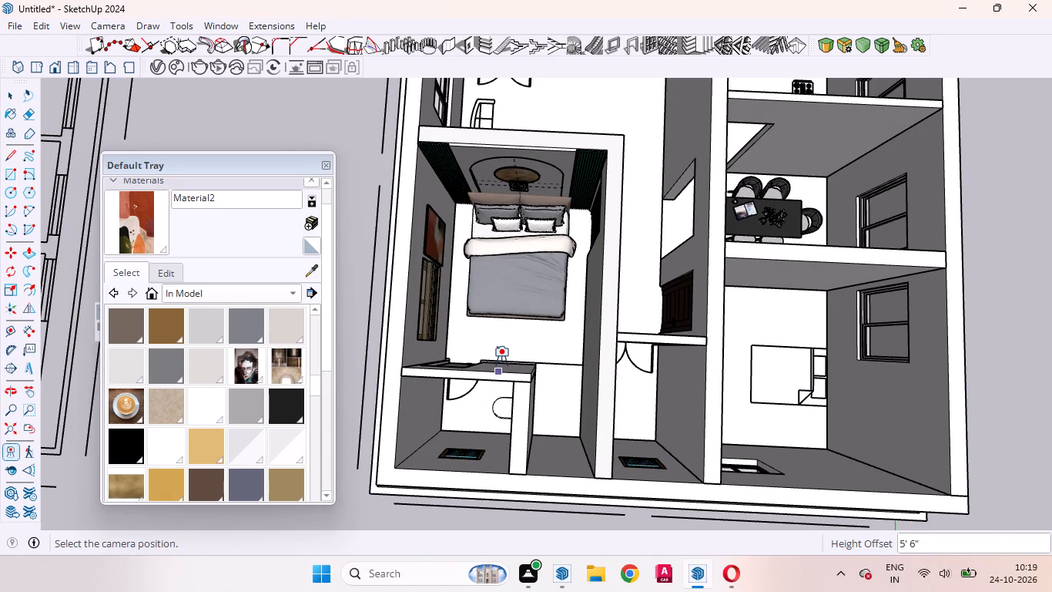
scroll(503, 357, "up", 2)
middle_click(503, 364)
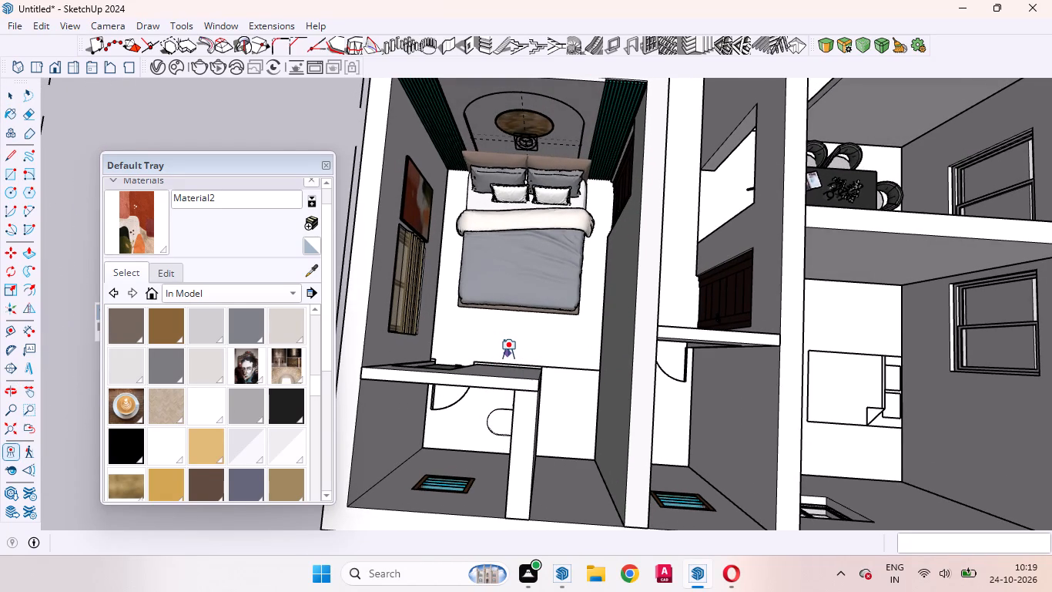
left_click_drag(511, 353, 512, 337)
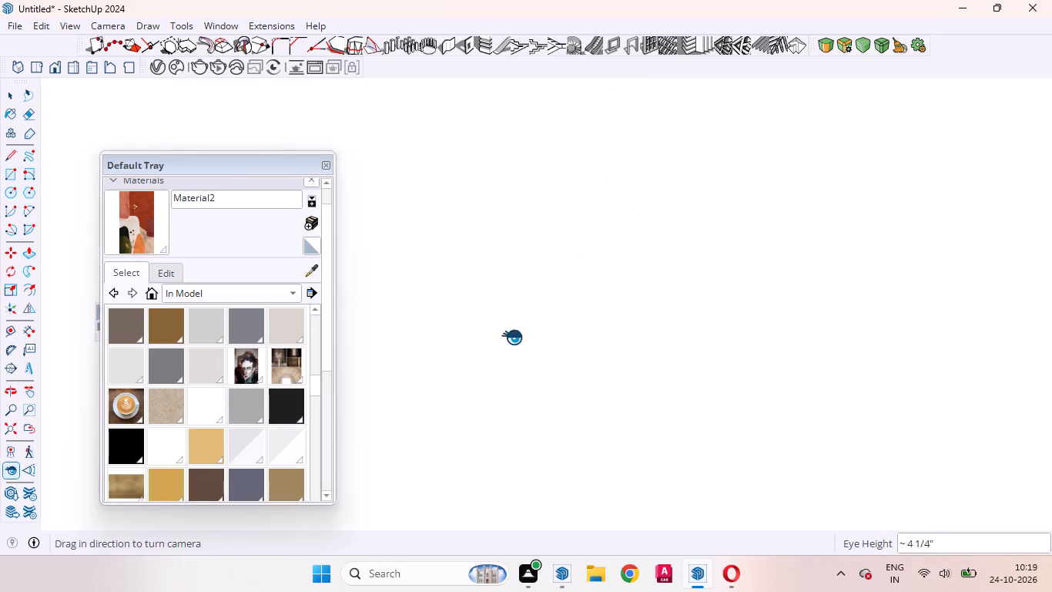
type("5'")
key("Return")
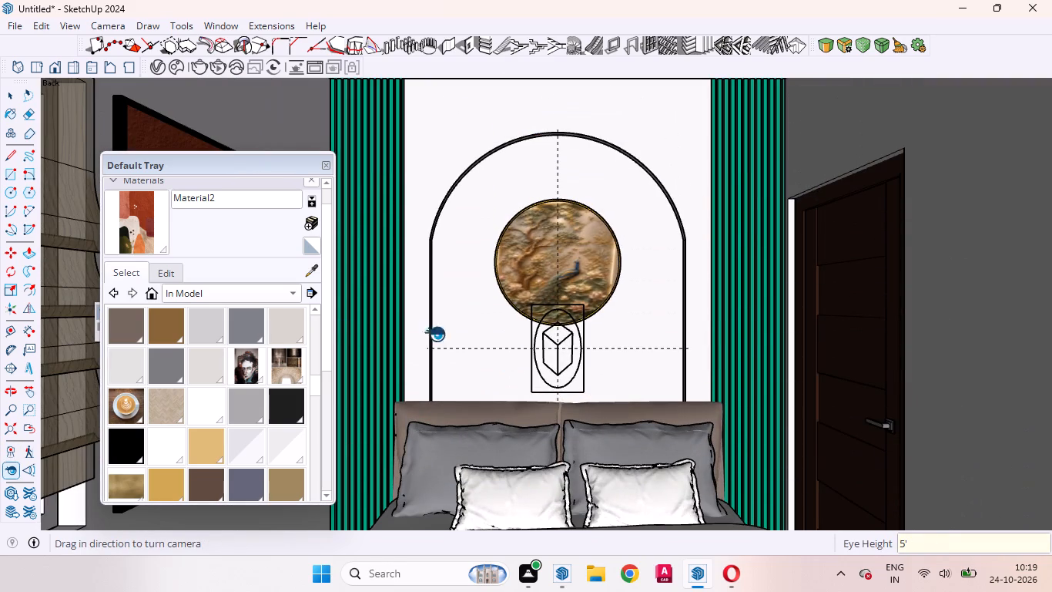
Move the Default Tray and the floating V-Ray Lights and V-Ray Utilities toolbars clear of the framed artwork.
left_click_drag(256, 168, 248, 464)
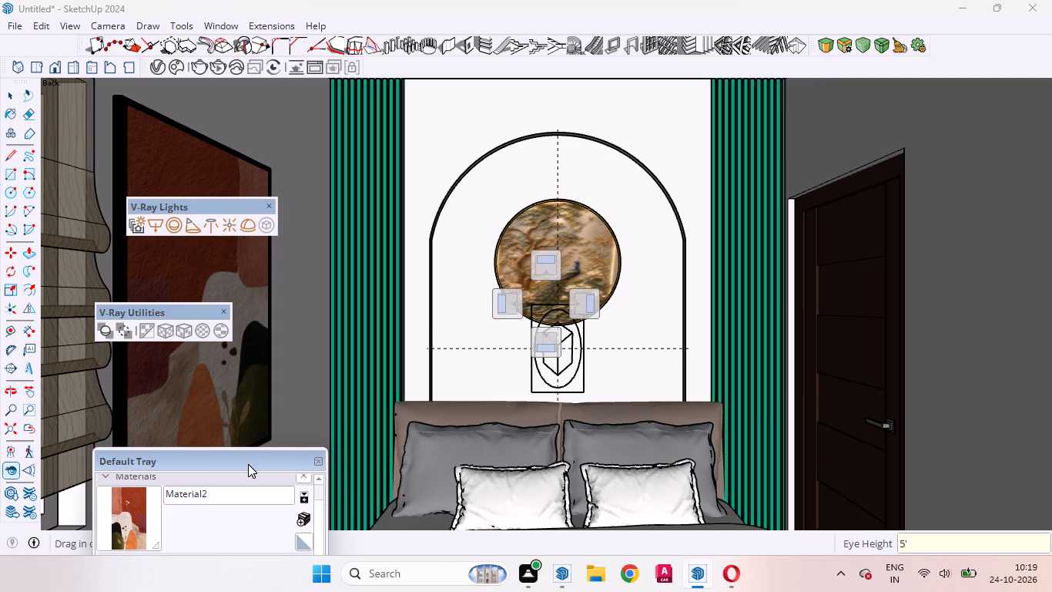
left_click_drag(248, 464, 249, 492)
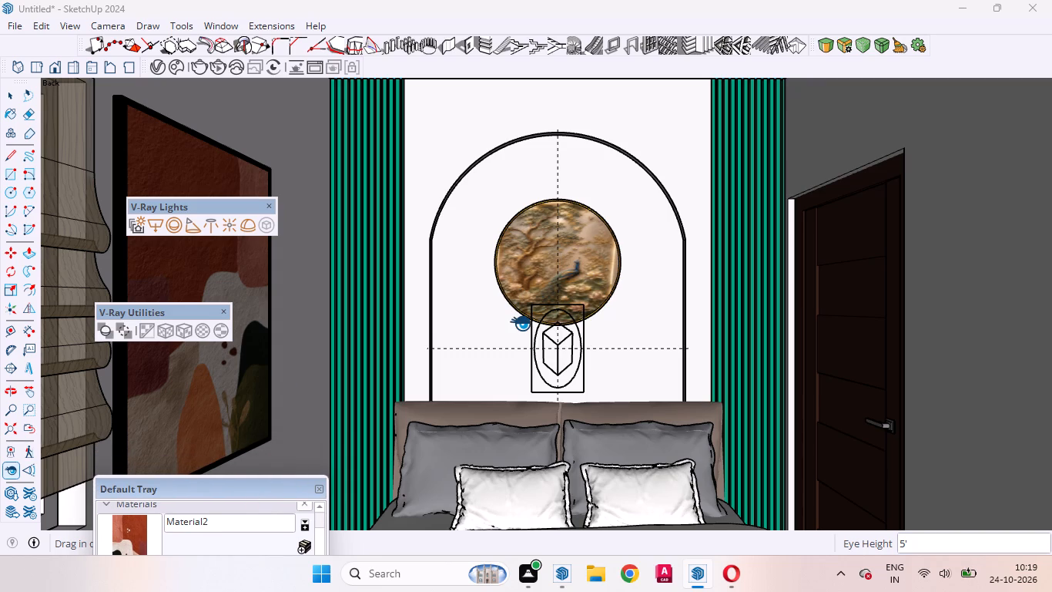
left_click_drag(173, 201, 516, 140)
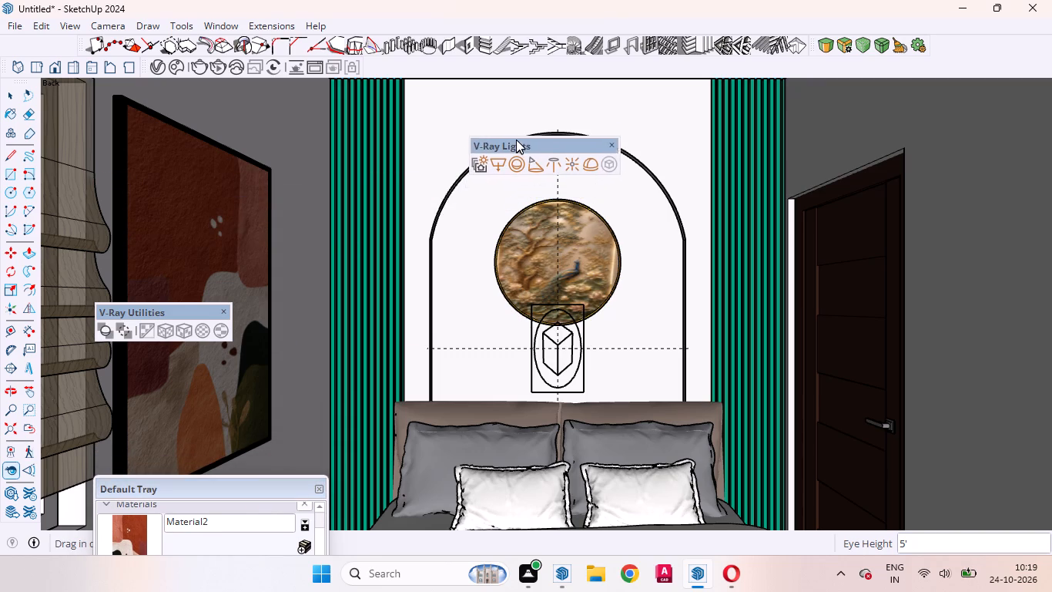
left_click_drag(516, 140, 535, 84)
left_click_drag(176, 312, 197, 314)
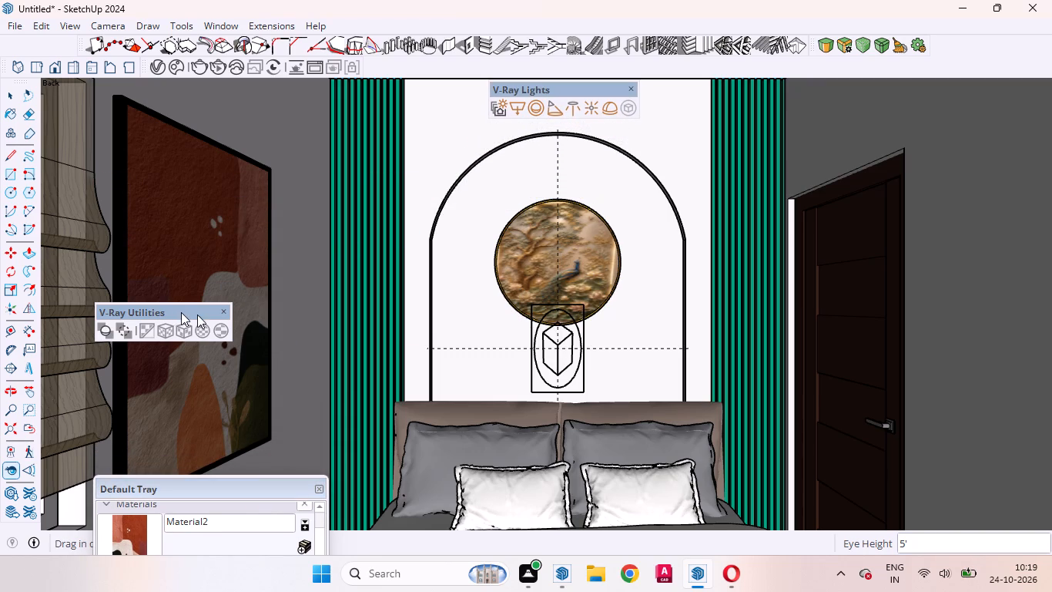
left_click_drag(197, 314, 401, 145)
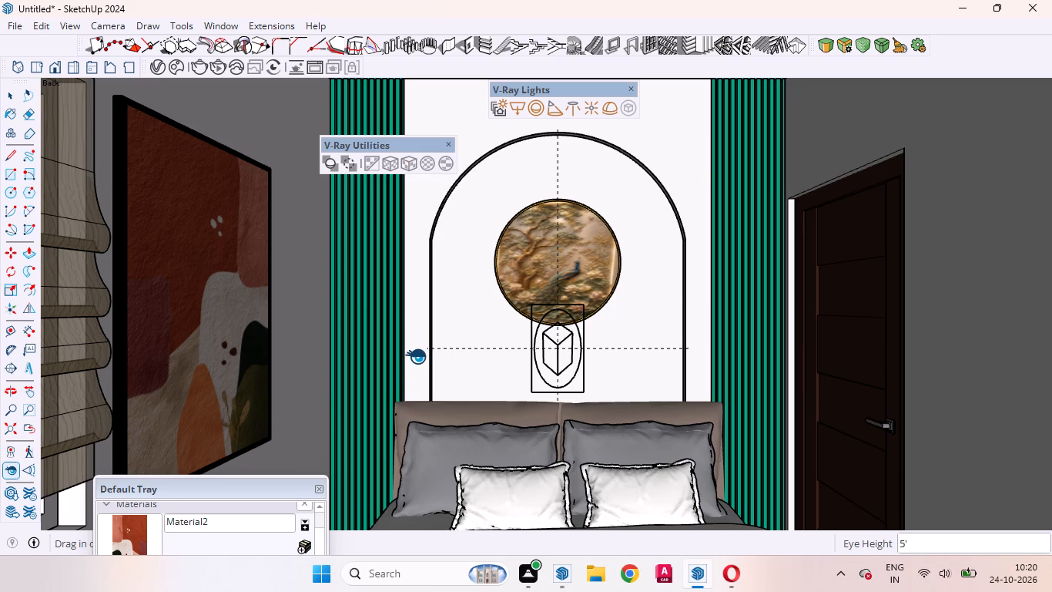
Save the eye-level bedroom view as a new scene.
left_click(15, 408)
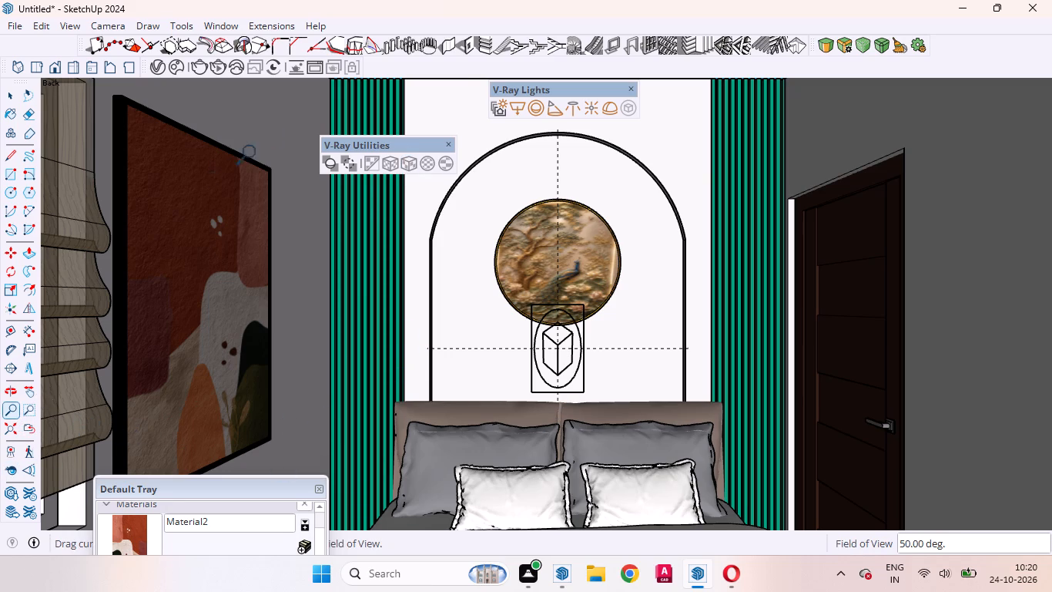
left_click(71, 26)
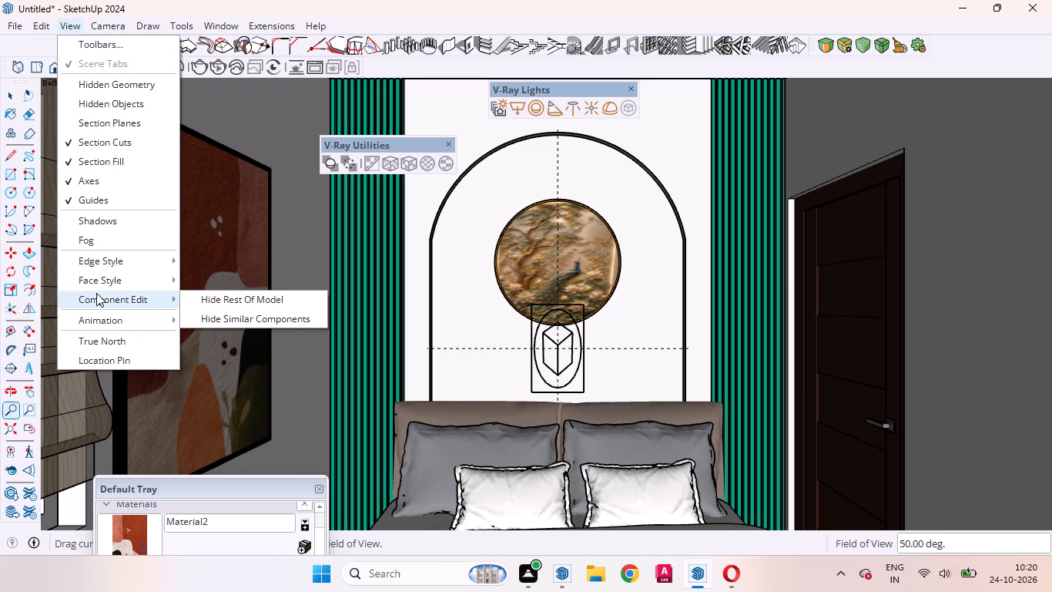
left_click(238, 321)
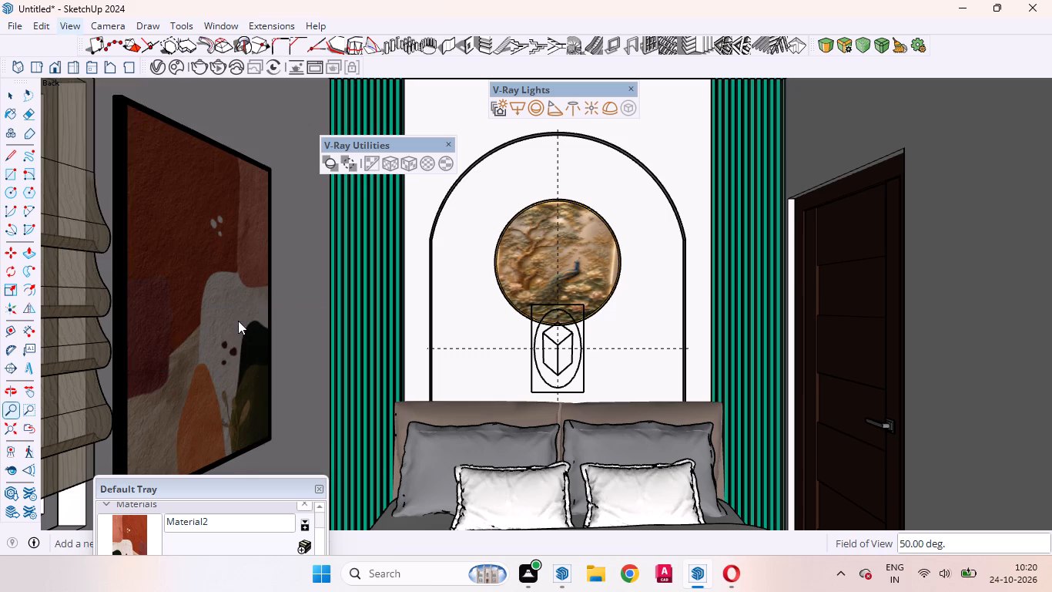
key("space")
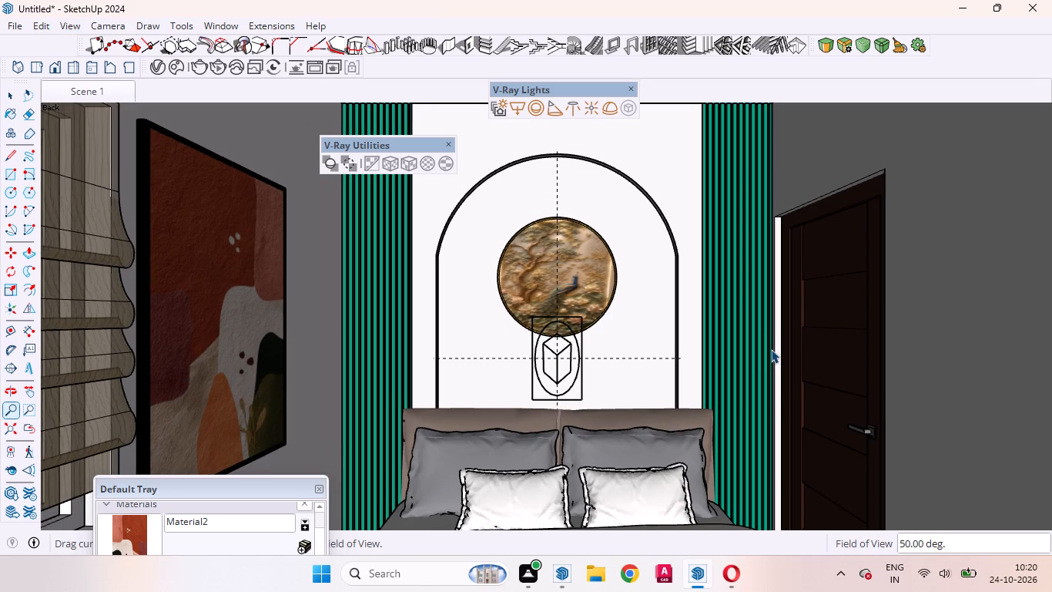
Move the bedroom door slightly by its upper frame corner to meet the headboard-side corner of the door opening.
left_click(792, 331)
scroll(801, 331, "up", 2)
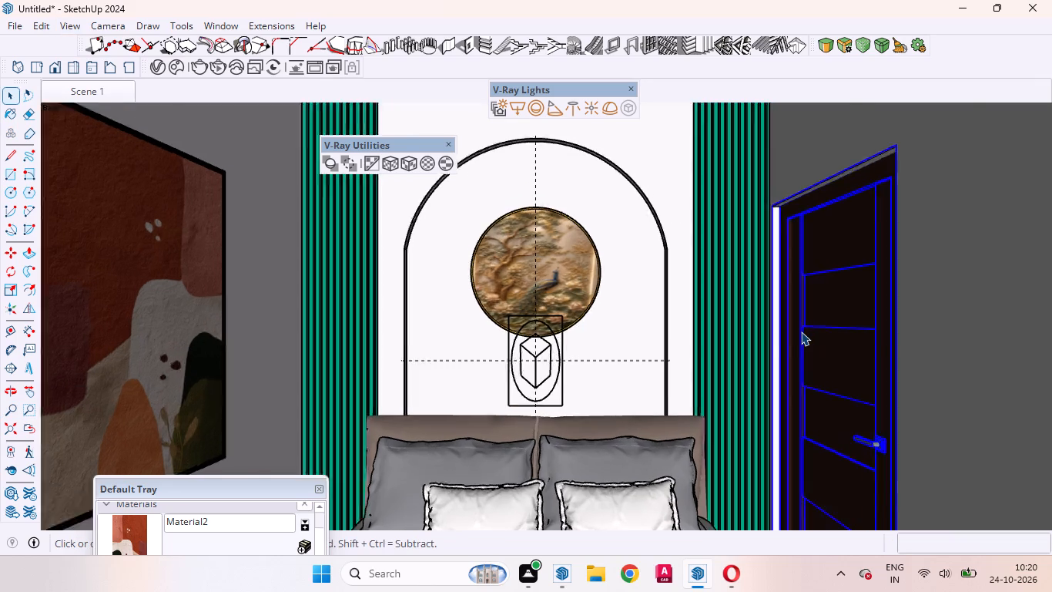
scroll(801, 331, "up", 6)
key("m")
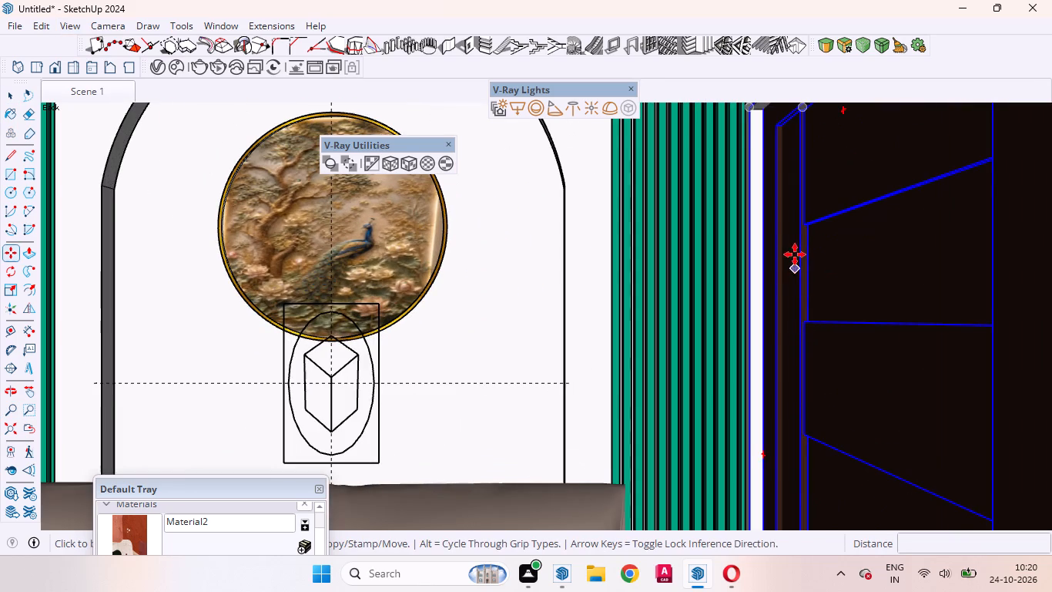
scroll(830, 351, "down", 2)
left_click(776, 138)
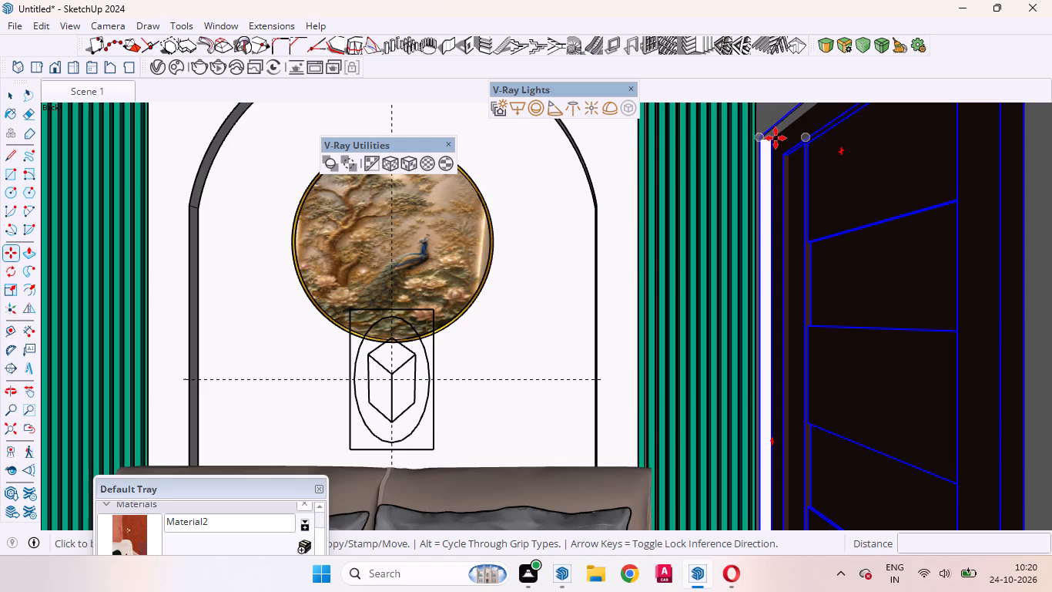
left_click(769, 138)
key("space")
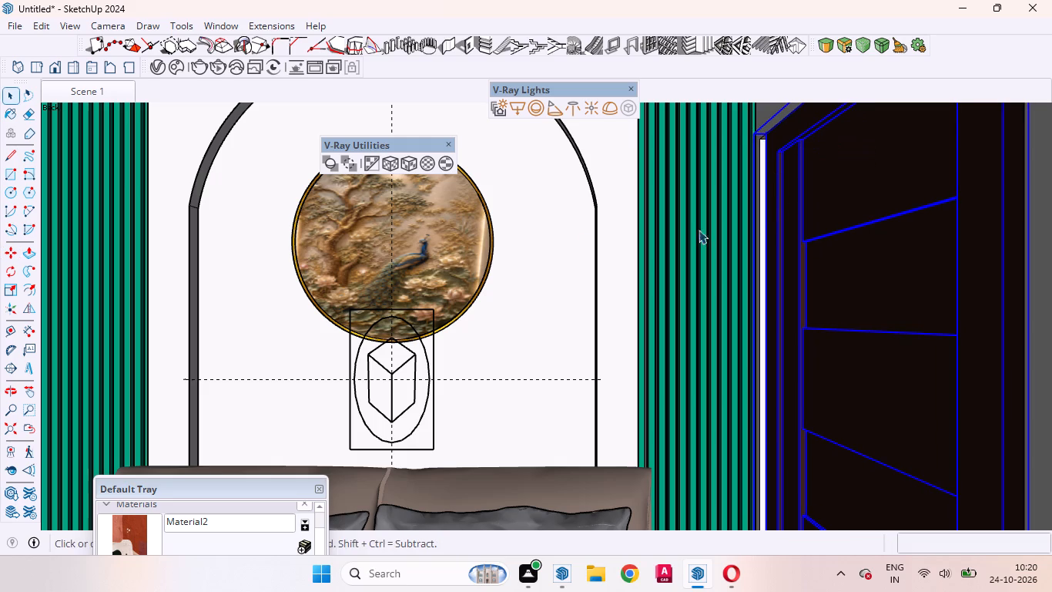
Narrow the bedroom door to about 0.95 of its width from its outer side, and return to Scene 1.
left_click(94, 88)
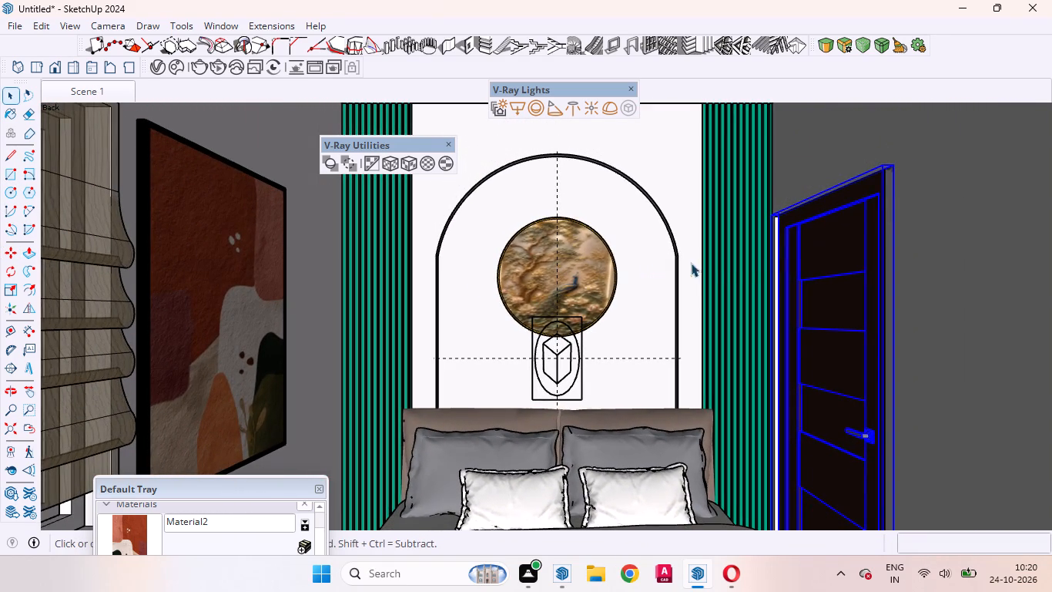
scroll(896, 195, "up", 8)
middle_click_drag(869, 250, 1051, 313)
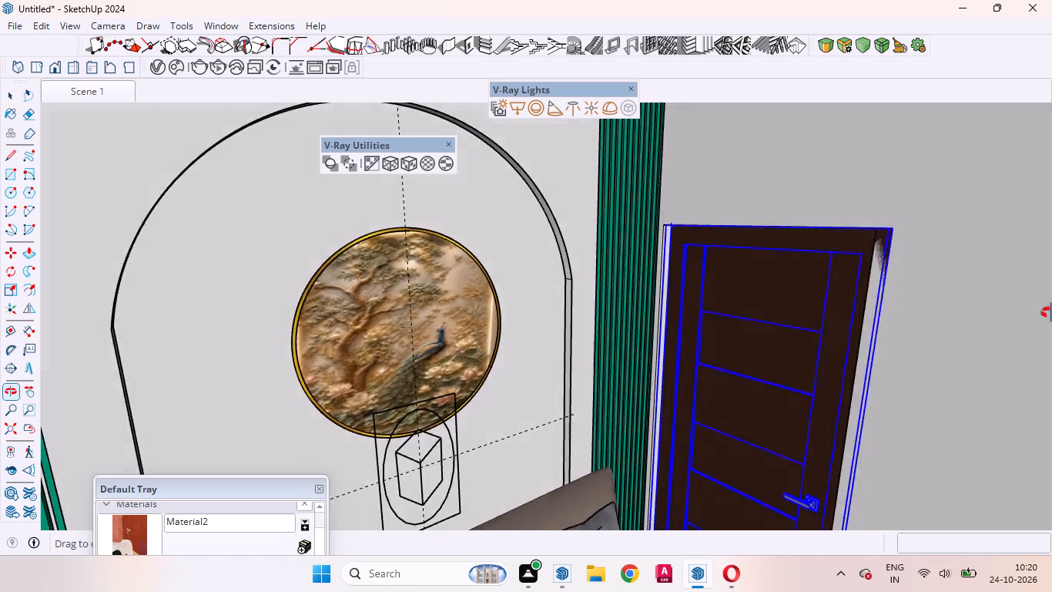
middle_click_drag(1051, 313, 1051, 348)
scroll(679, 343, "down", 3)
middle_click_drag(745, 364, 786, 369)
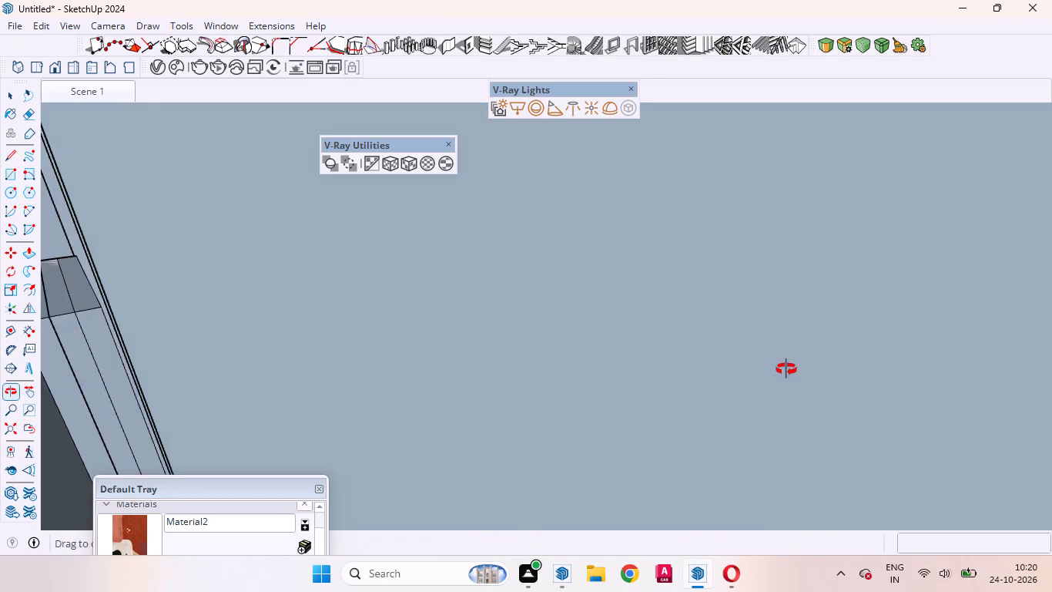
middle_click_drag(786, 369, 771, 391)
key("s")
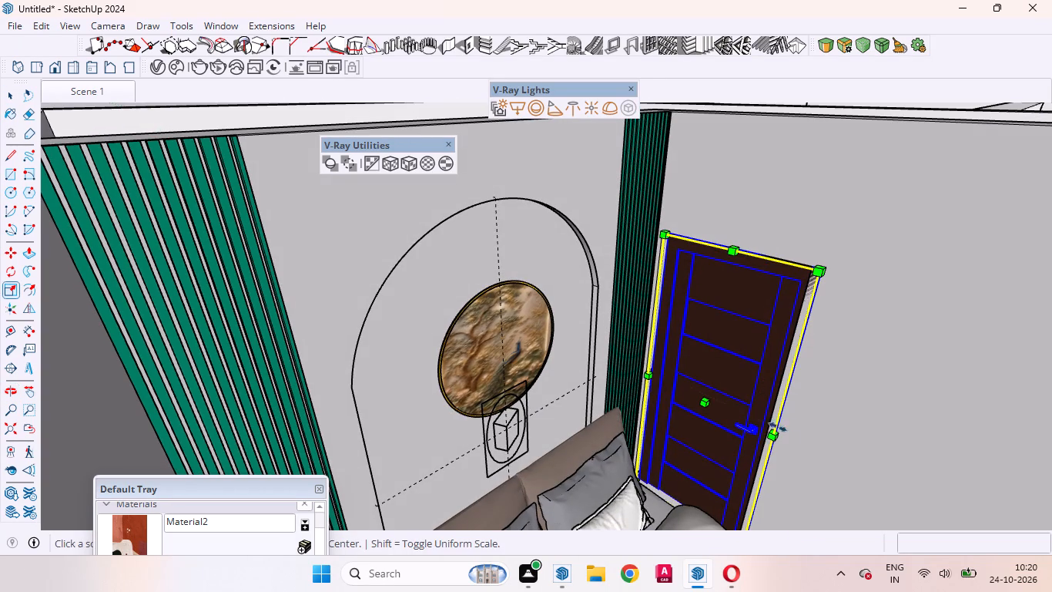
left_click(782, 425)
left_click(773, 415)
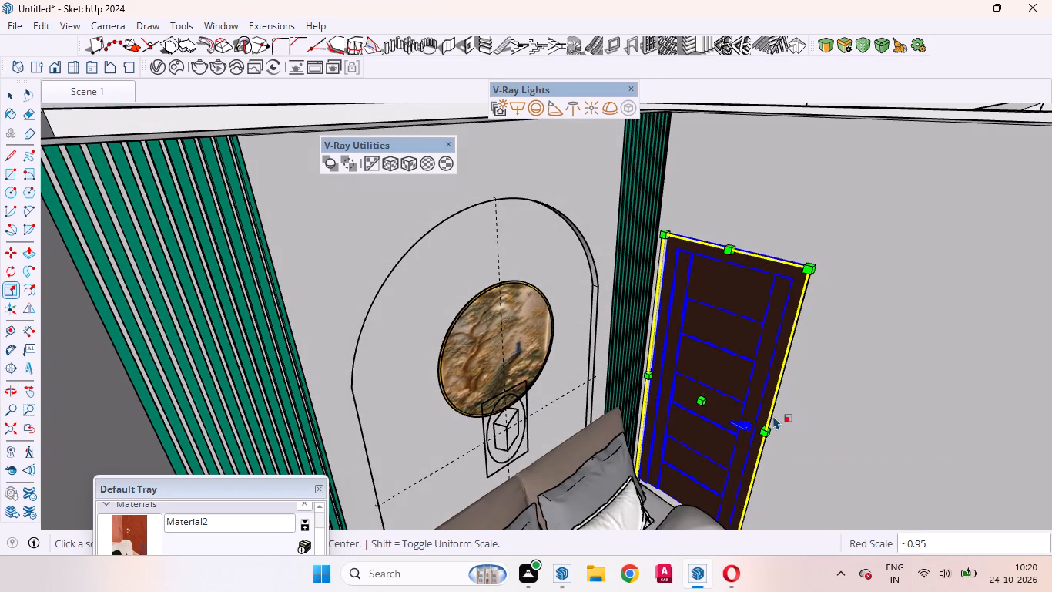
key("space")
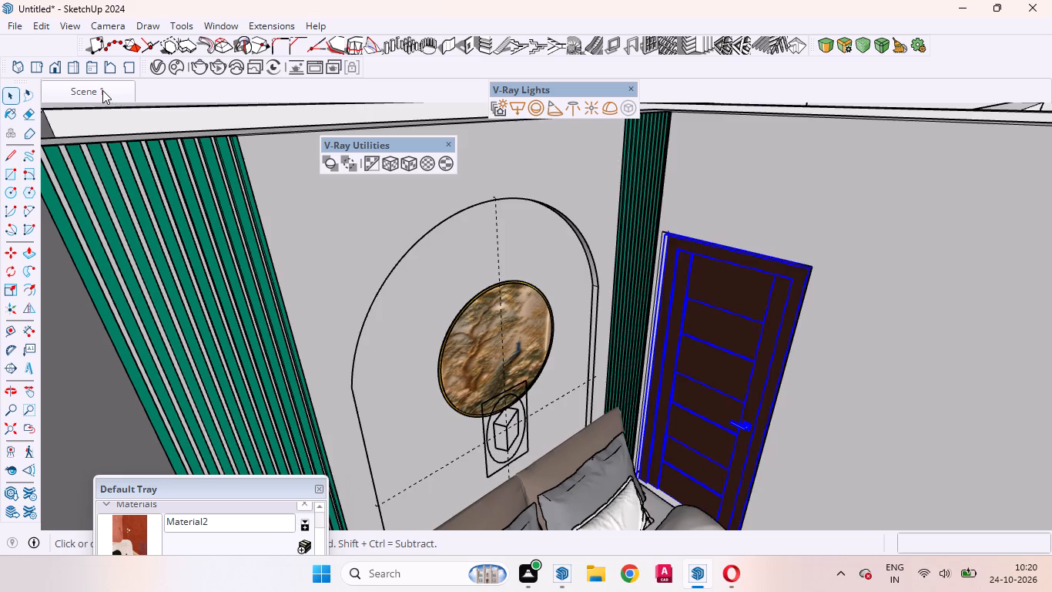
left_click(102, 90)
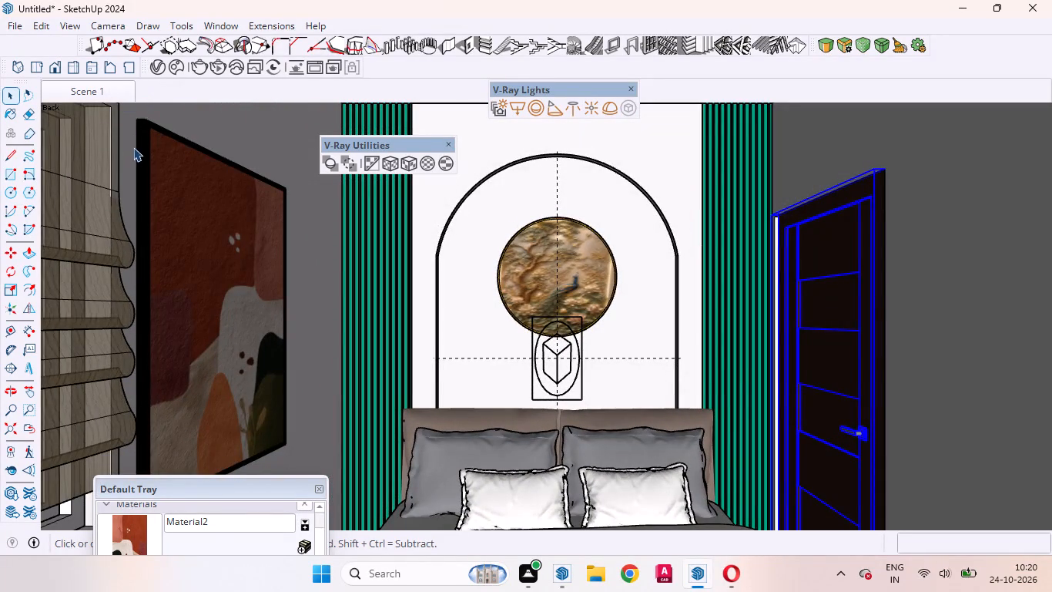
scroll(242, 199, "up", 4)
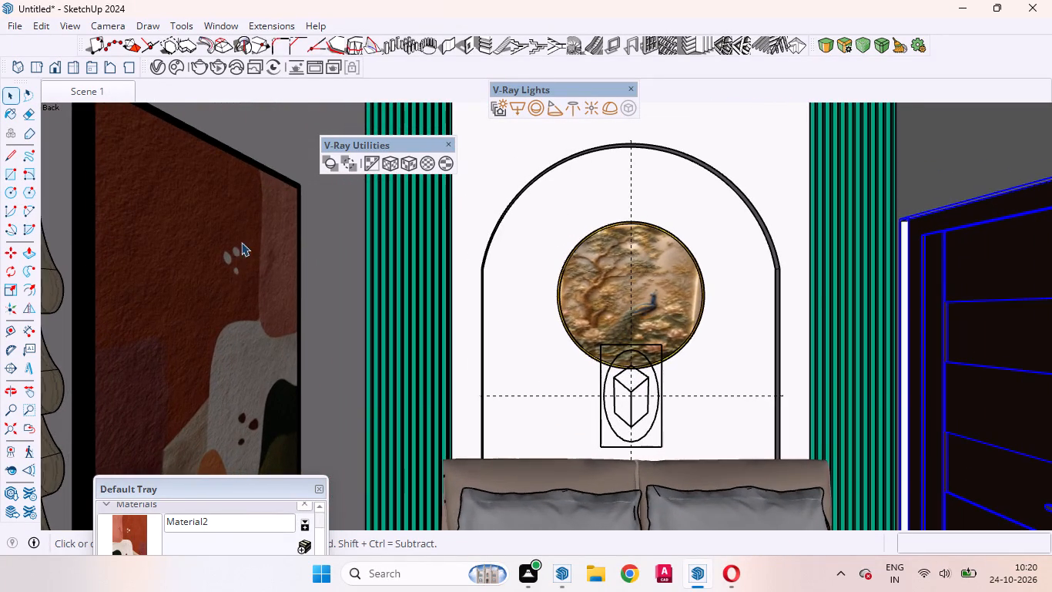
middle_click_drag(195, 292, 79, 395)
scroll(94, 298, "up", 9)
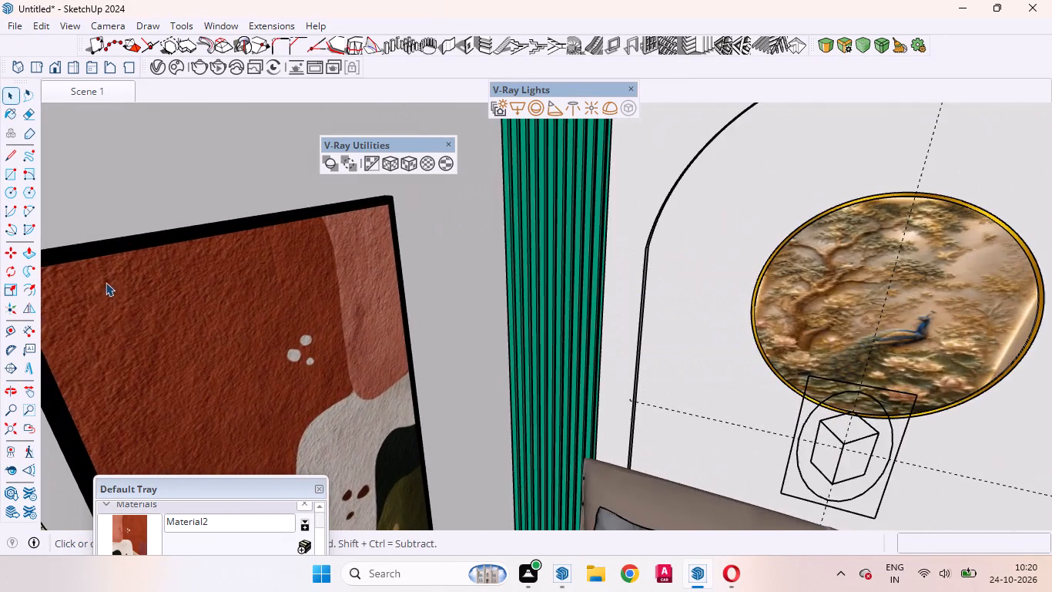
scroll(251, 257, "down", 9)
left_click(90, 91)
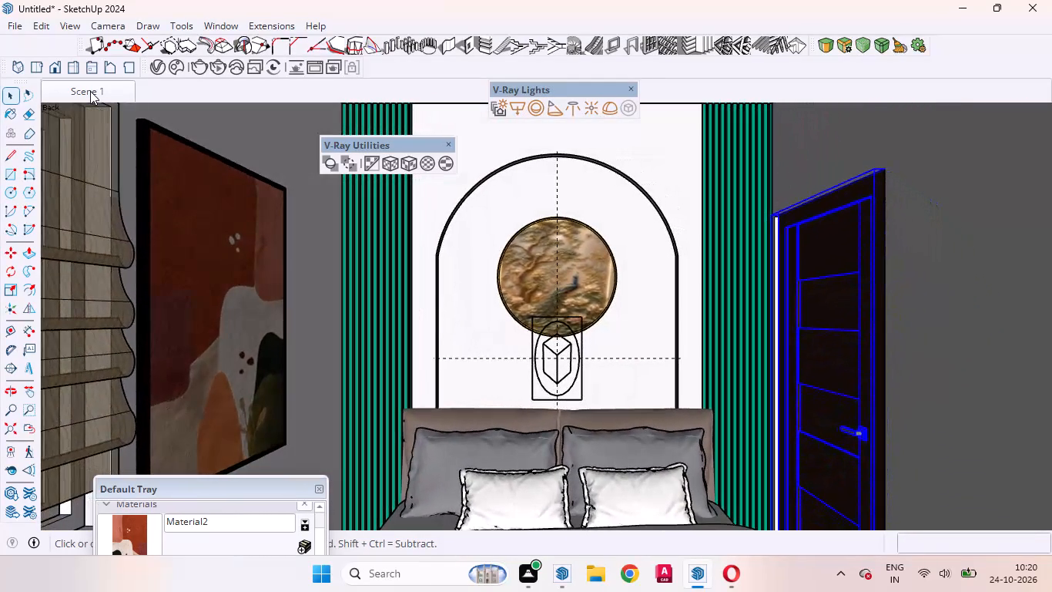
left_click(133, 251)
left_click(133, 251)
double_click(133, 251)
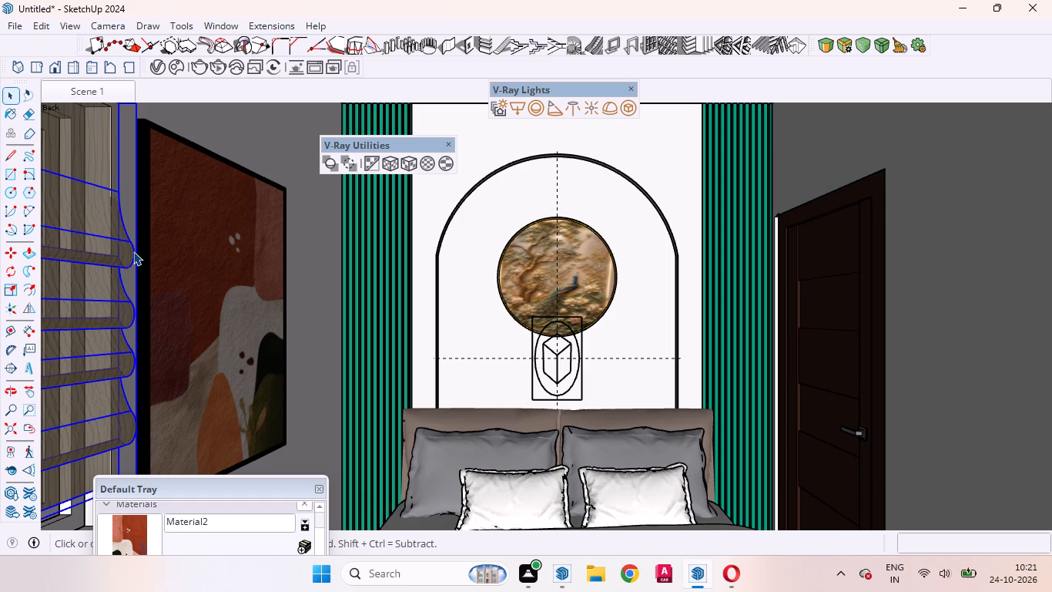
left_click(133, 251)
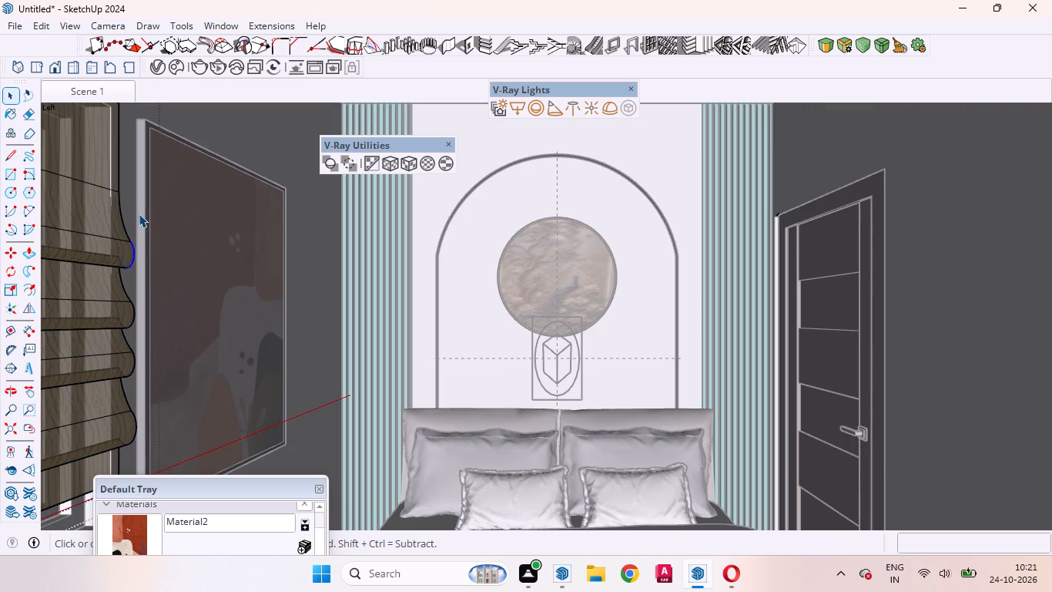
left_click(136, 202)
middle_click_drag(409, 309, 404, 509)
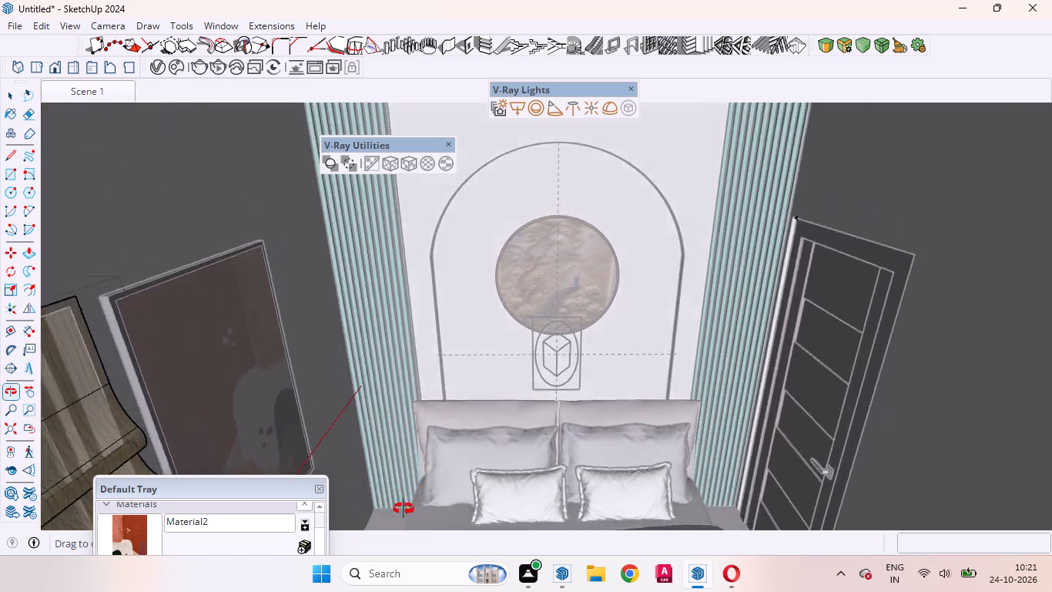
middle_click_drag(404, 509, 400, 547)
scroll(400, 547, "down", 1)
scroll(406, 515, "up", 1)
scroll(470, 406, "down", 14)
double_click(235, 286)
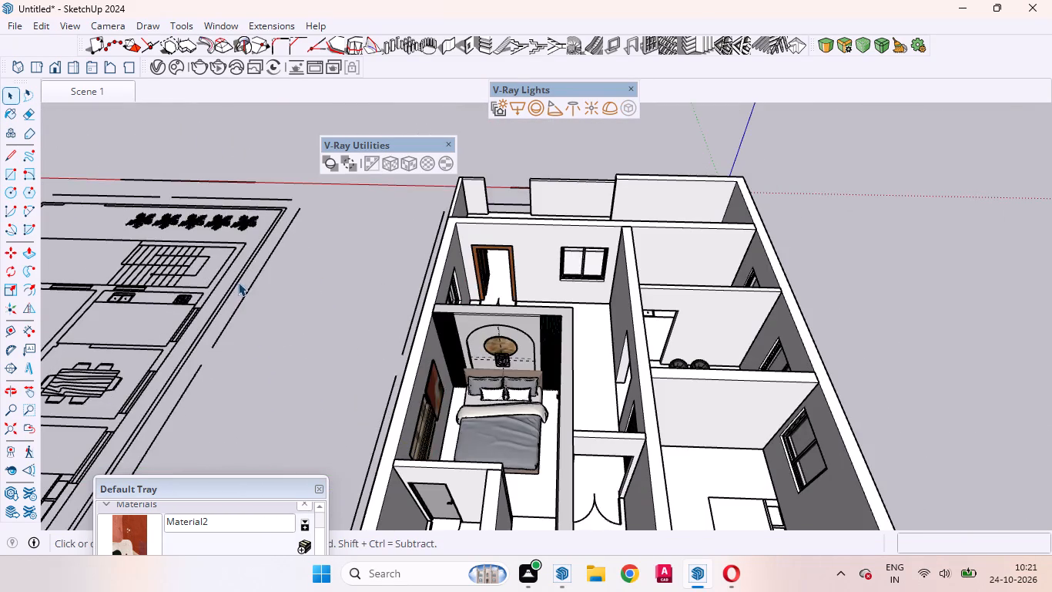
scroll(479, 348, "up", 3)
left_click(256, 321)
Examine the headboard wall's round artwork and the depth of its gold frame from the front and side.
scroll(425, 254, "down", 3)
scroll(496, 342, "up", 4)
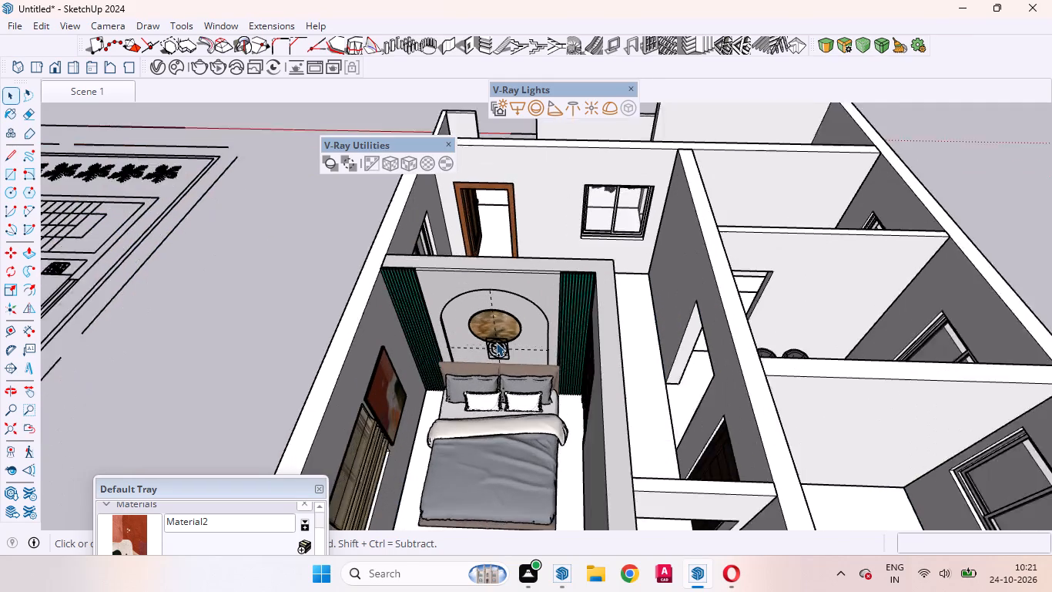
middle_click_drag(481, 360, 486, 268)
scroll(486, 267, "up", 1)
left_click(74, 87)
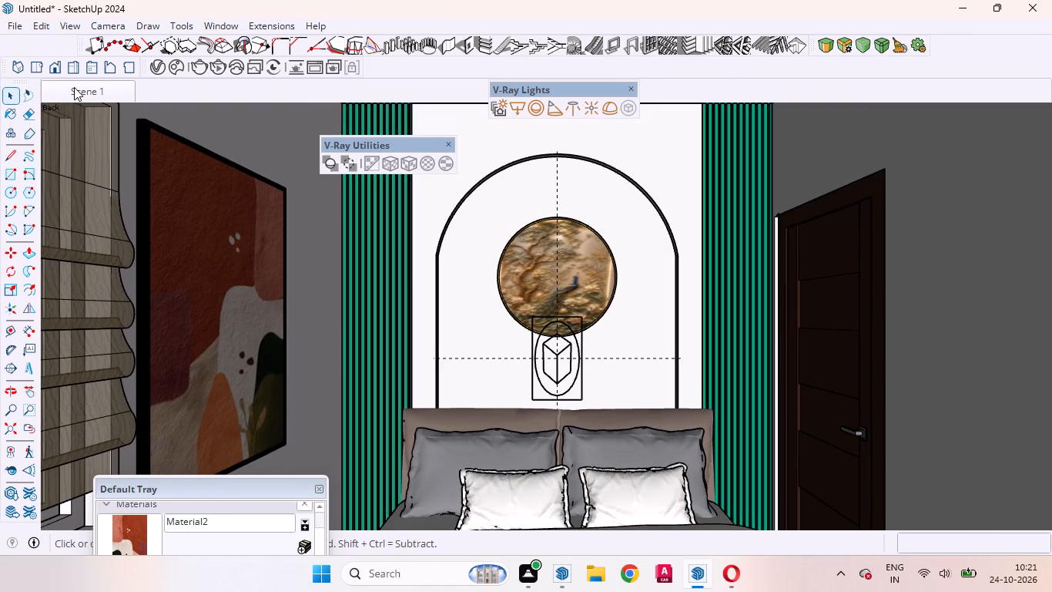
scroll(551, 240, "up", 6)
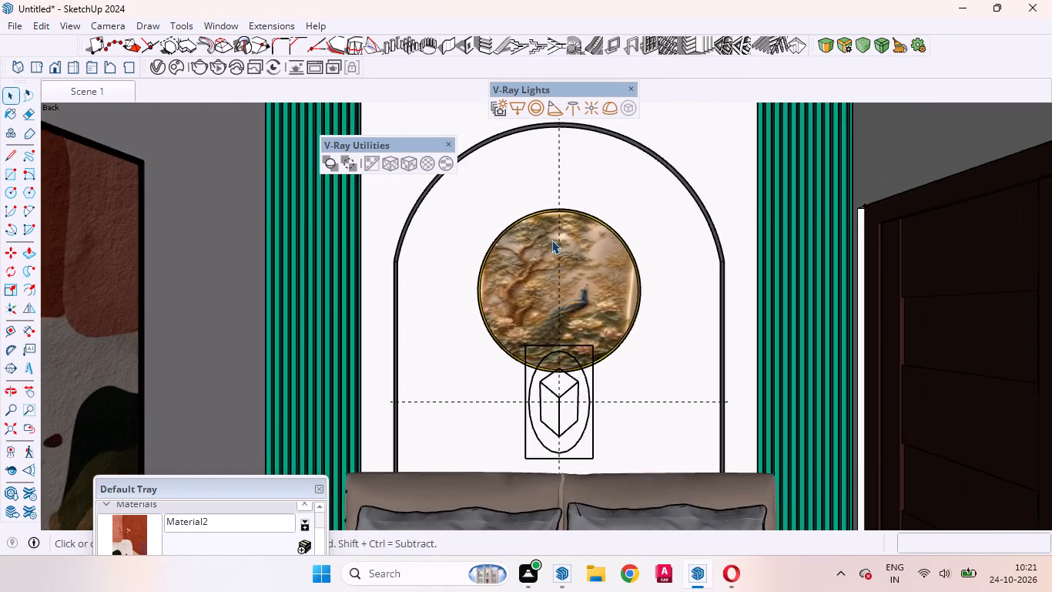
scroll(551, 240, "up", 20)
scroll(551, 240, "up", 7)
scroll(442, 214, "down", 1)
scroll(442, 214, "up", 1)
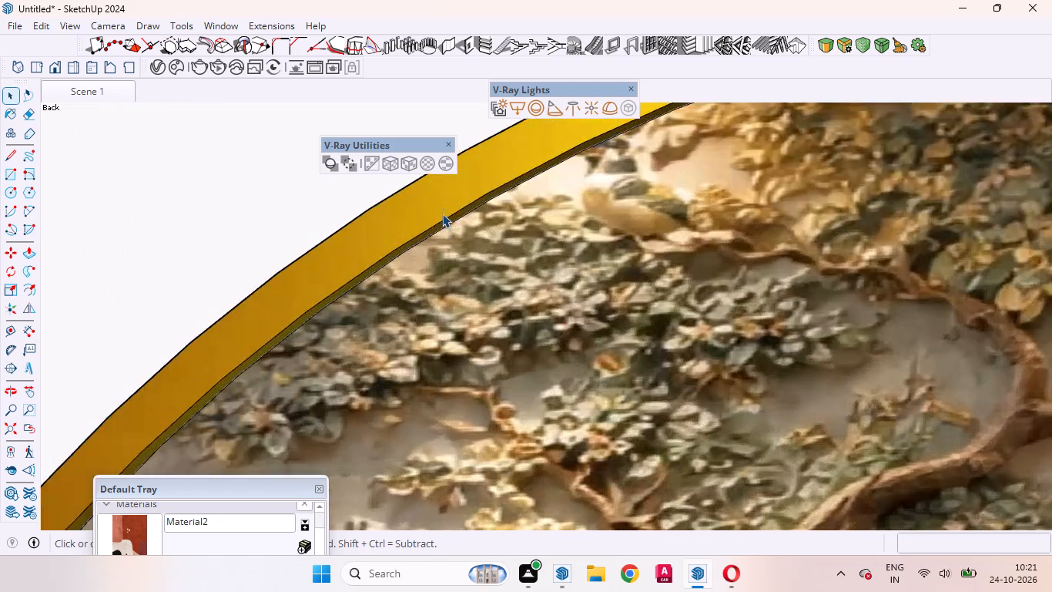
middle_click_drag(432, 215, 581, 365)
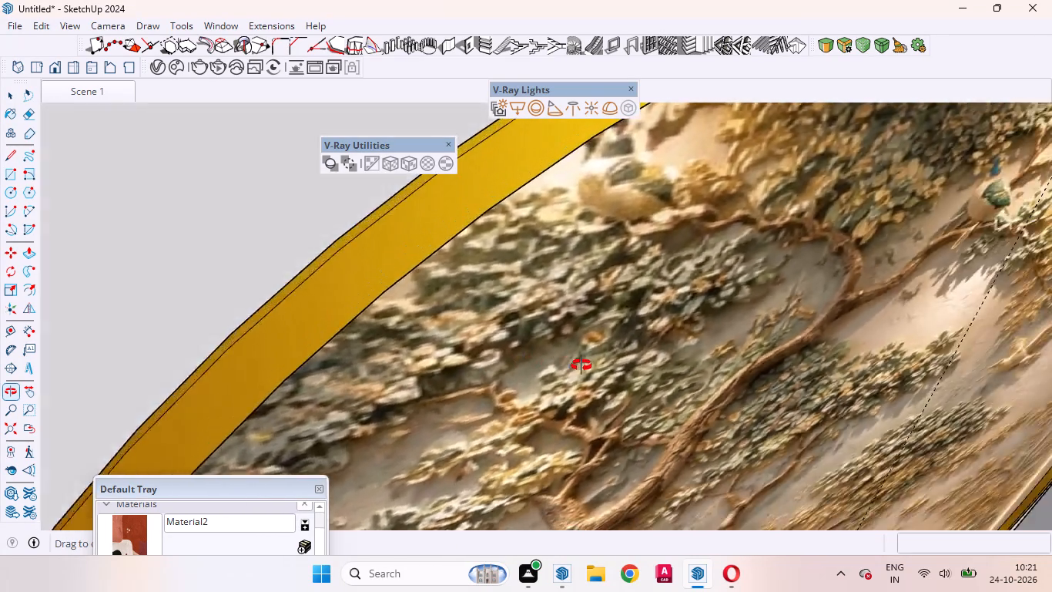
middle_click_drag(581, 365, 675, 360)
middle_click_drag(223, 309, 439, 271)
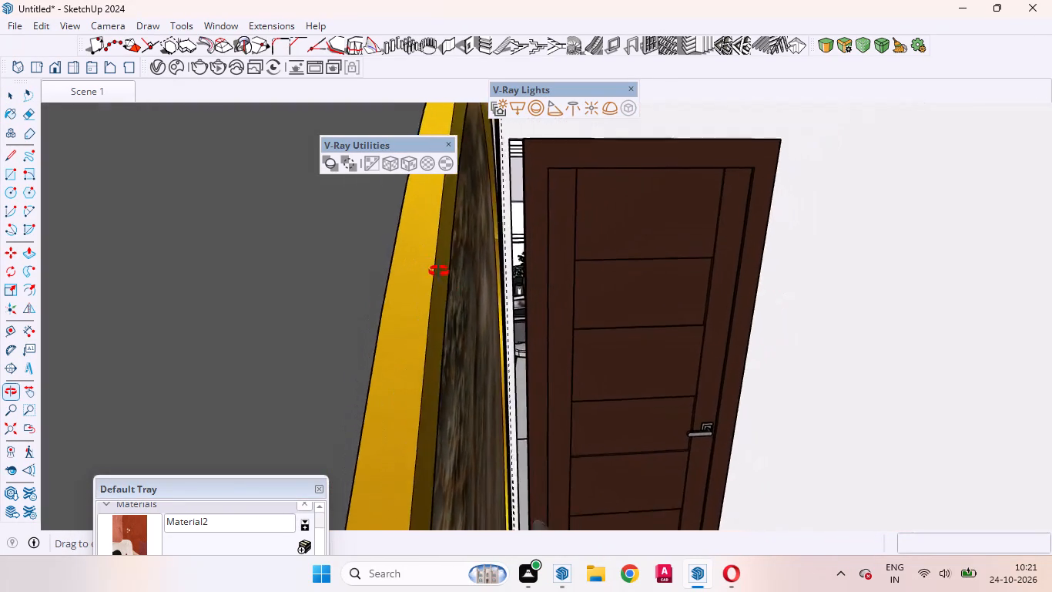
middle_click_drag(439, 271, 384, 299)
scroll(384, 299, "up", 1)
scroll(360, 353, "down", 4)
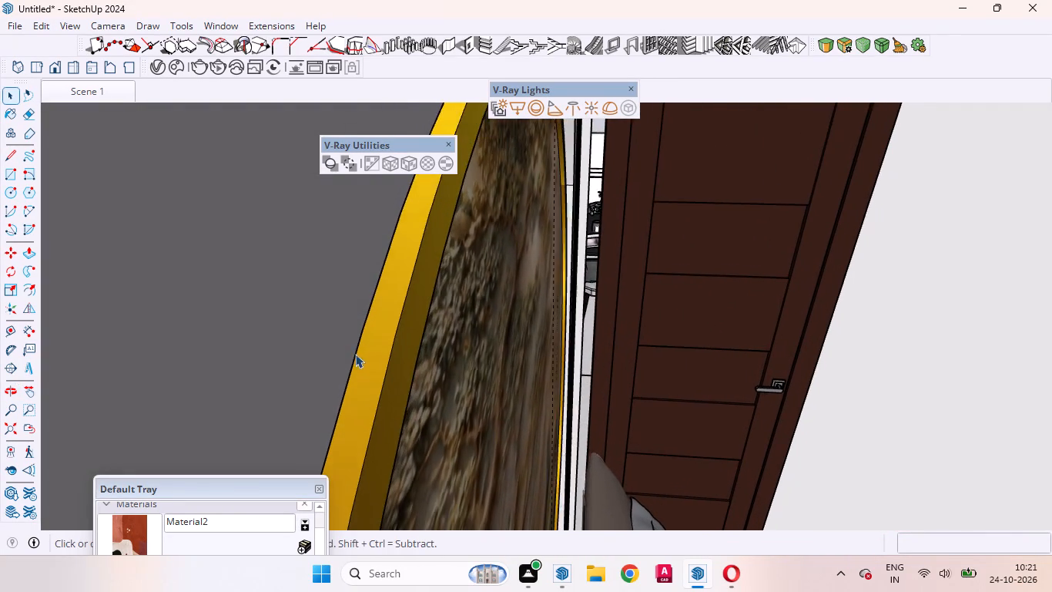
scroll(355, 354, "down", 1)
scroll(568, 340, "down", 4)
scroll(354, 340, "down", 16)
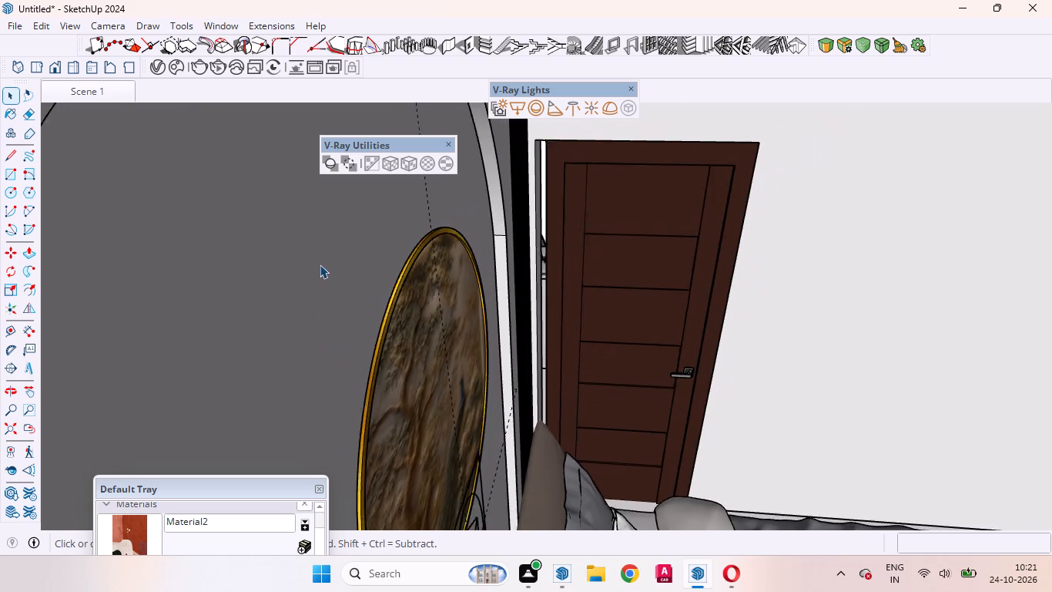
Widen the bedroom door to about 1.06 of its width toward the green slatted panel, and return to Scene 1.
scroll(320, 264, "down", 1)
left_click(586, 311)
scroll(565, 309, "up", 9)
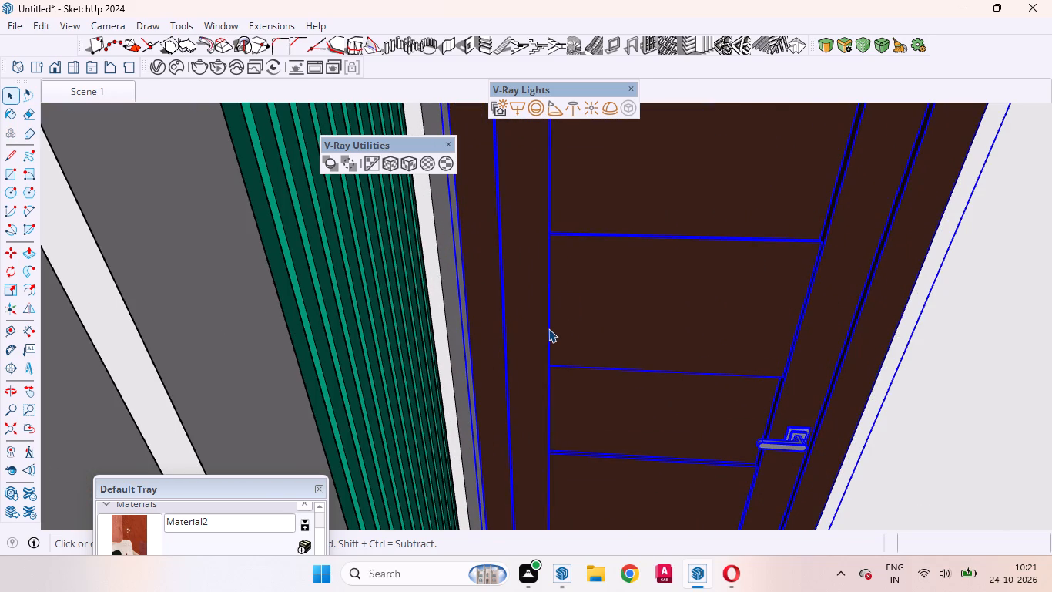
key("s")
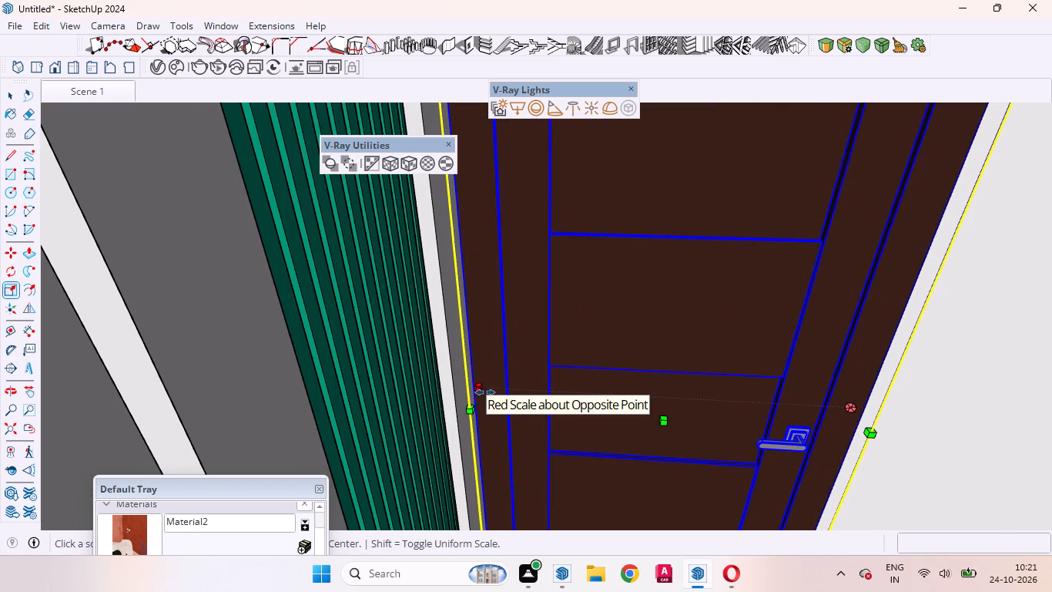
left_click(484, 387)
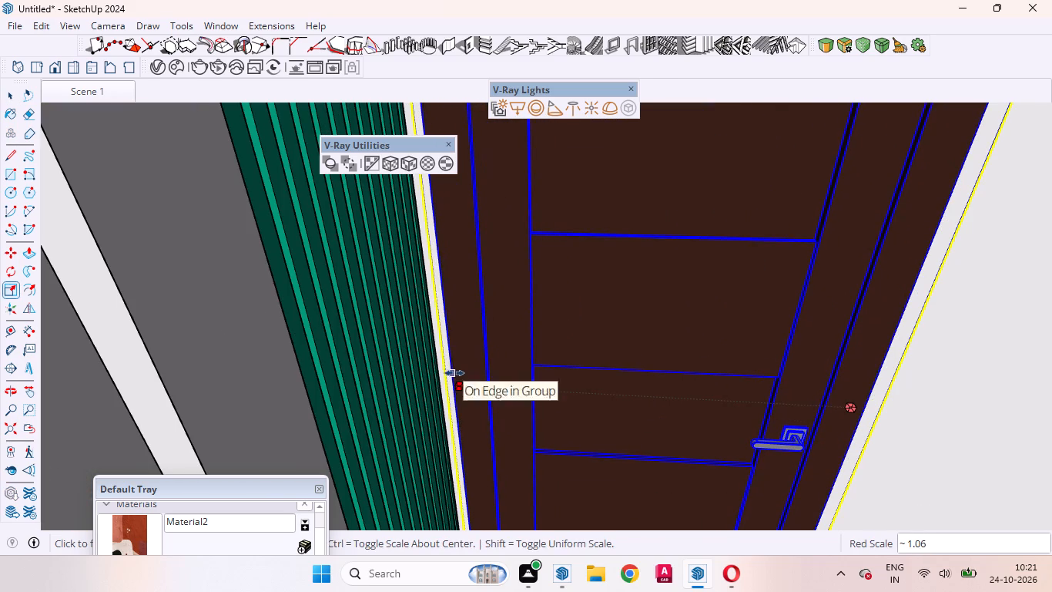
left_click(448, 371)
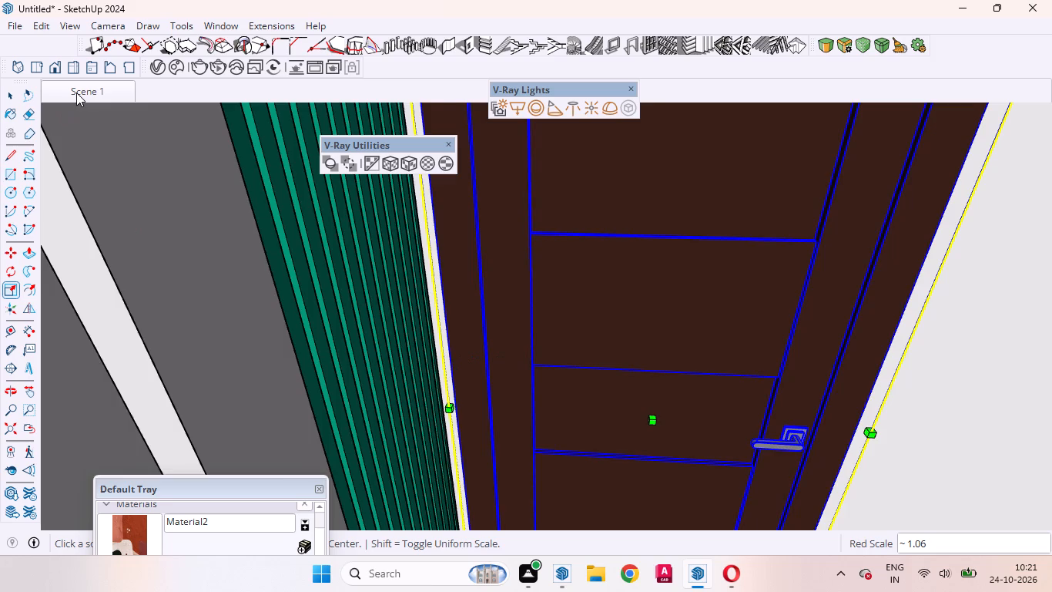
left_click(76, 92)
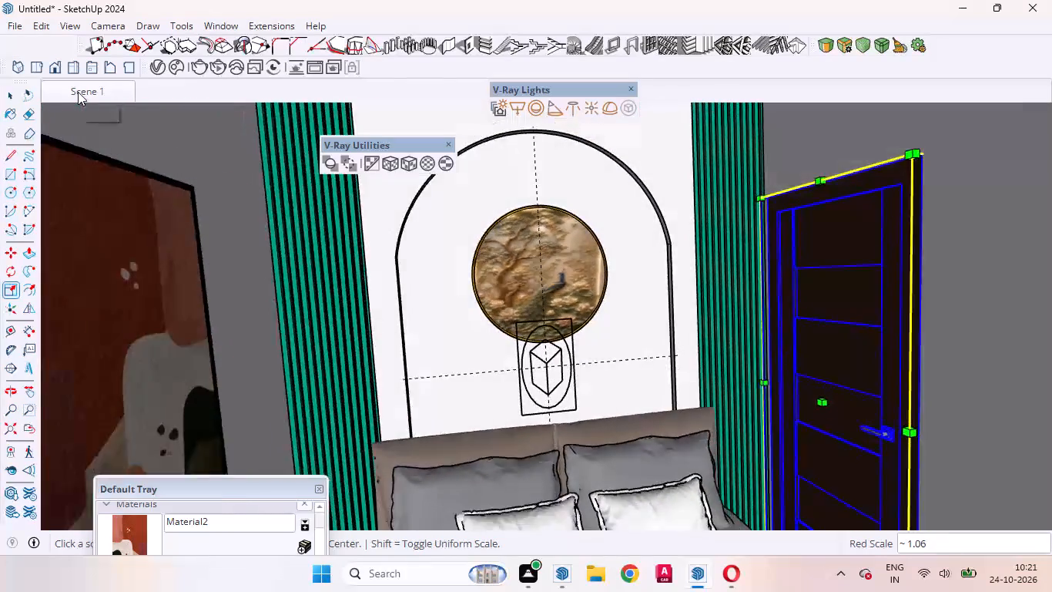
Inspect the door's upper frame corner where it meets the green slatted panel, return to Scene 1 and deselect the door.
scroll(809, 305, "up", 6)
scroll(765, 328, "down", 1)
scroll(765, 328, "up", 7)
middle_click_drag(776, 267, 1005, 446)
scroll(1005, 446, "up", 1)
scroll(726, 409, "down", 7)
scroll(593, 391, "up", 1)
scroll(593, 391, "down", 2)
scroll(661, 245, "up", 20)
scroll(661, 245, "up", 2)
middle_click_drag(631, 328, 532, 169)
scroll(532, 169, "up", 1)
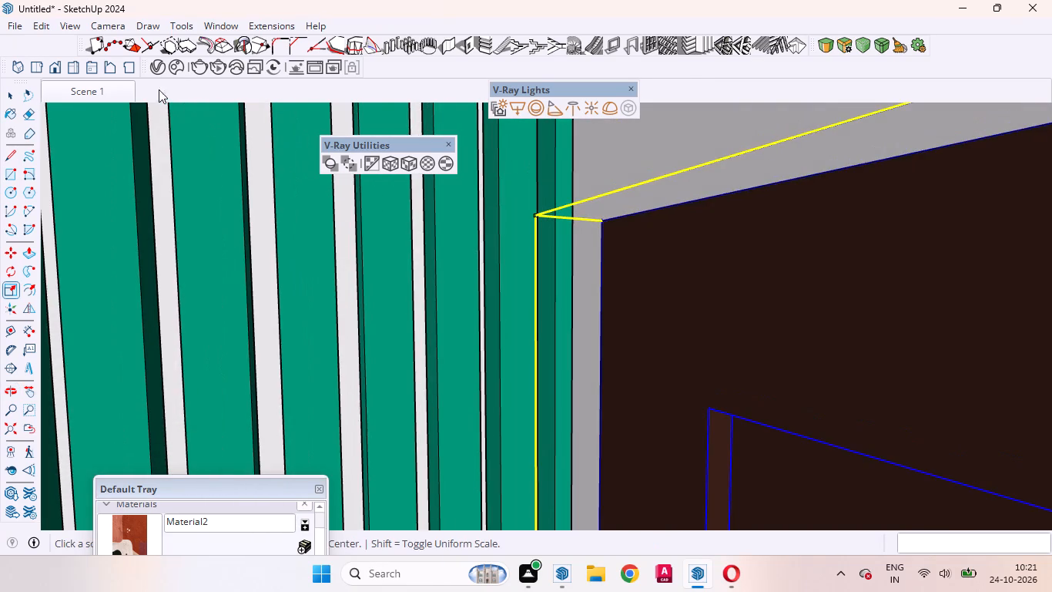
left_click(112, 89)
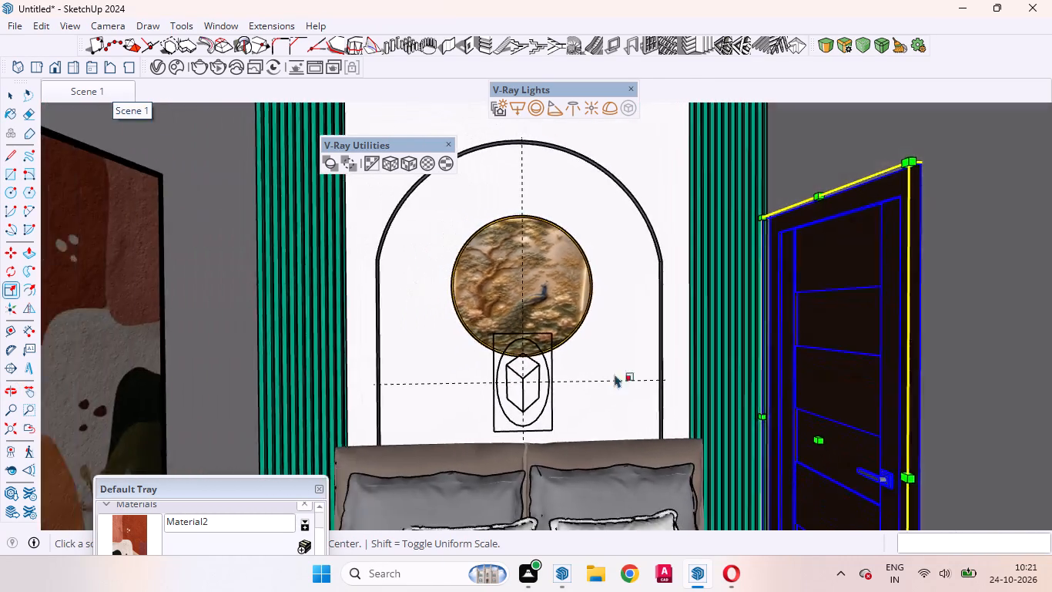
middle_click_drag(642, 394, 634, 581)
scroll(633, 581, "up", 1)
scroll(633, 439, "down", 9)
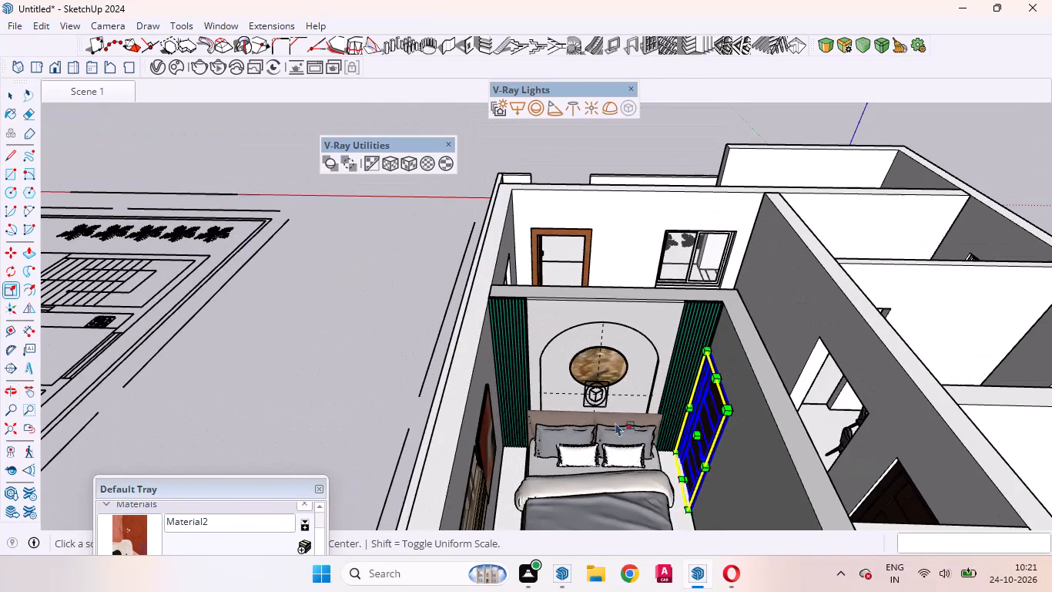
left_click(8, 96)
left_click(230, 304)
Move the bedroom door about 2 3/8" by its lower frame corner through the thickness of the wall opening.
scroll(885, 553, "up", 4)
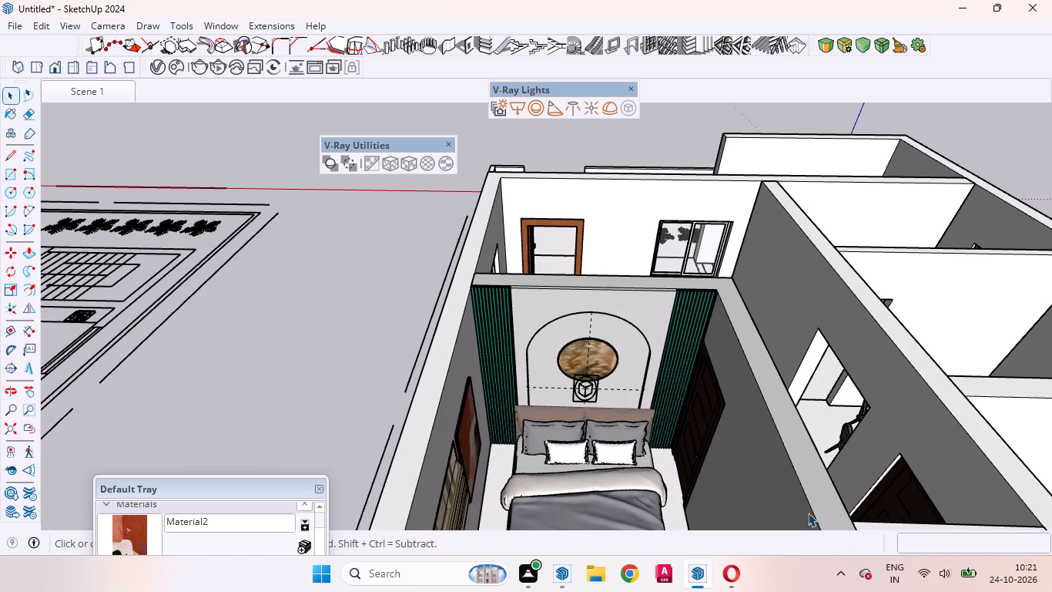
scroll(808, 513, "up", 5)
middle_click_drag(800, 446, 331, 383)
scroll(799, 446, "up", 1)
scroll(417, 362, "up", 1)
middle_click_drag(421, 386, 504, 503)
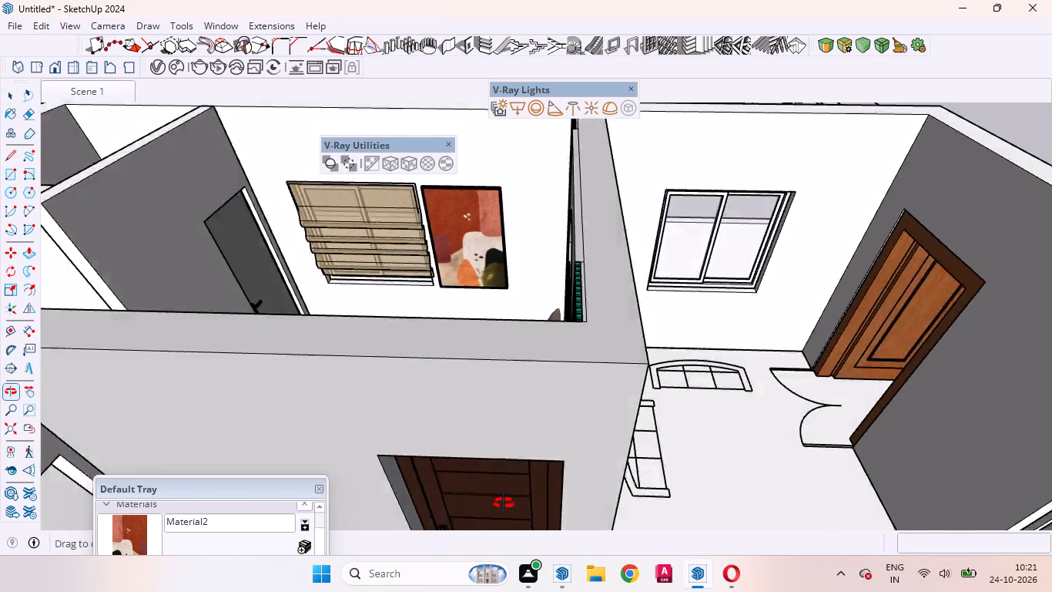
middle_click_drag(504, 503, 588, 530)
scroll(598, 339, "down", 5)
scroll(582, 447, "up", 15)
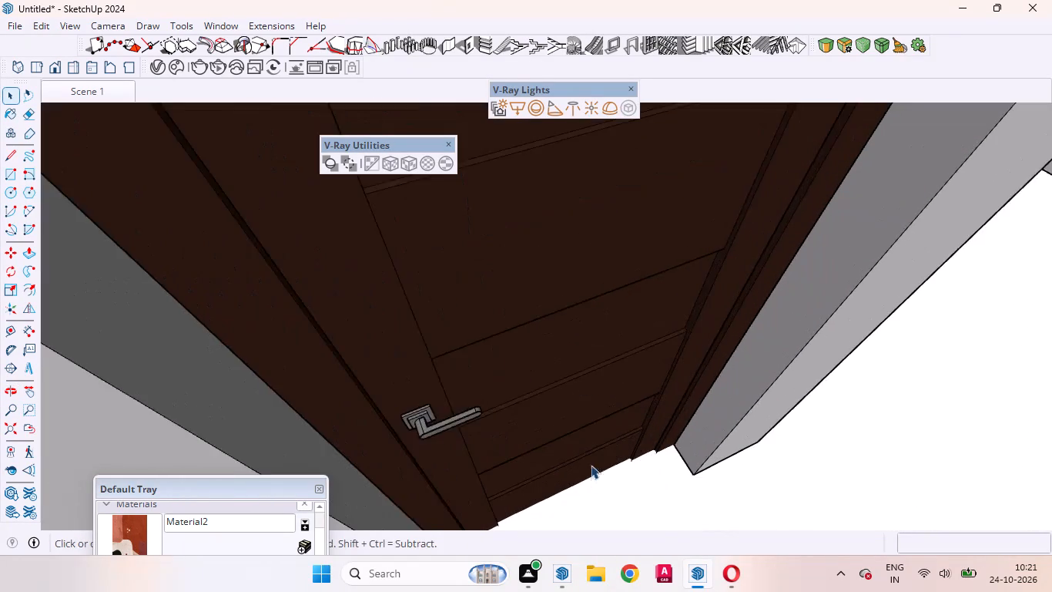
left_click(583, 436)
key("m")
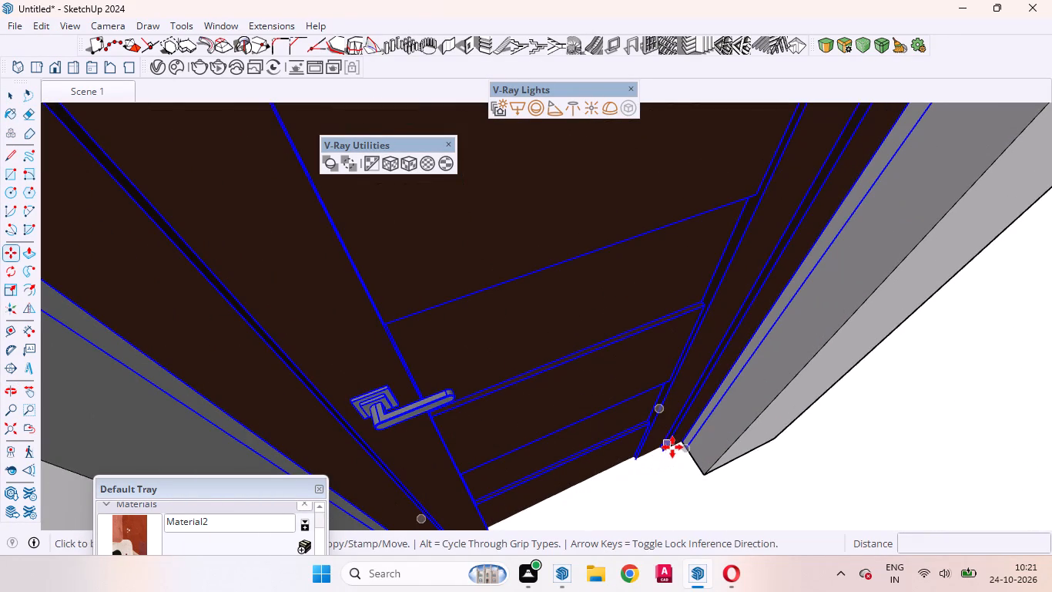
scroll(675, 449, "up", 9)
left_click(691, 434)
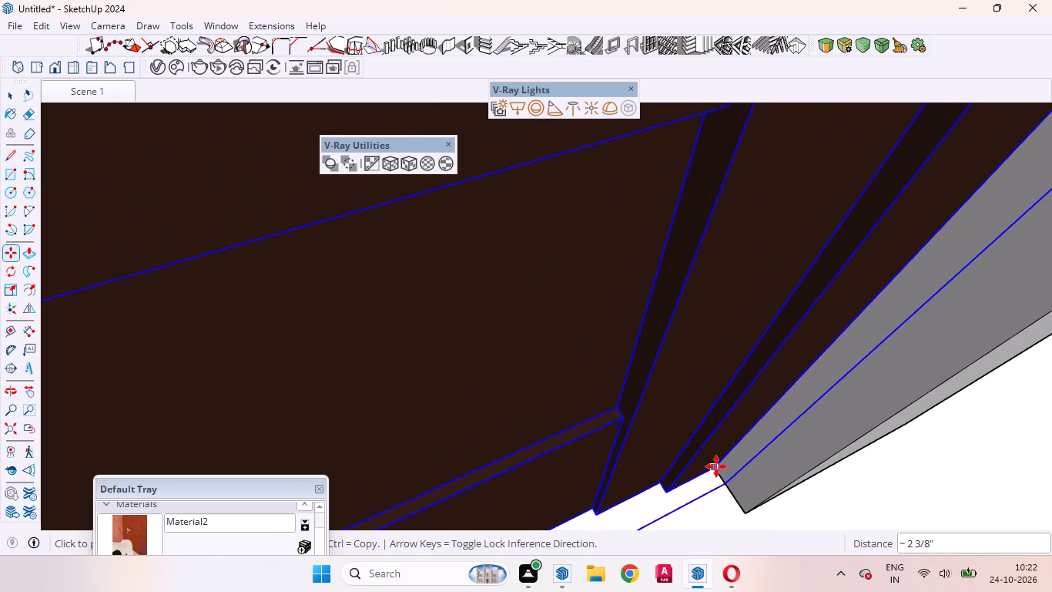
left_click(717, 467)
key("space")
Check the moved door against its opening from inside the bedroom and from Scene 1, with the door deselected.
scroll(604, 417, "down", 2)
scroll(605, 417, "up", 1)
scroll(605, 417, "down", 8)
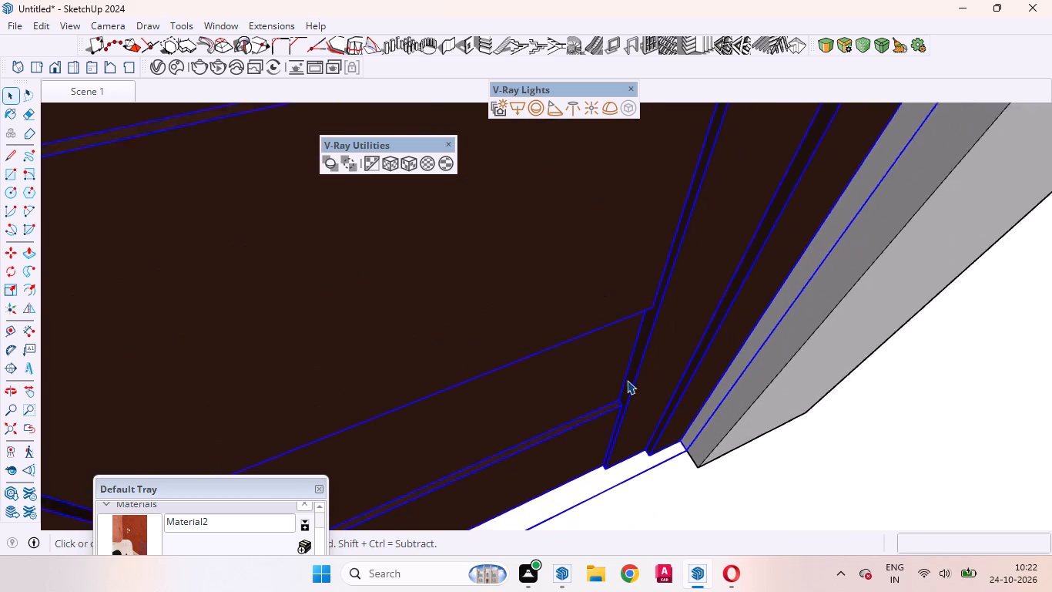
scroll(627, 380, "down", 3)
middle_click_drag(679, 440, 979, 454)
scroll(979, 450, "up", 1)
scroll(565, 385, "down", 6)
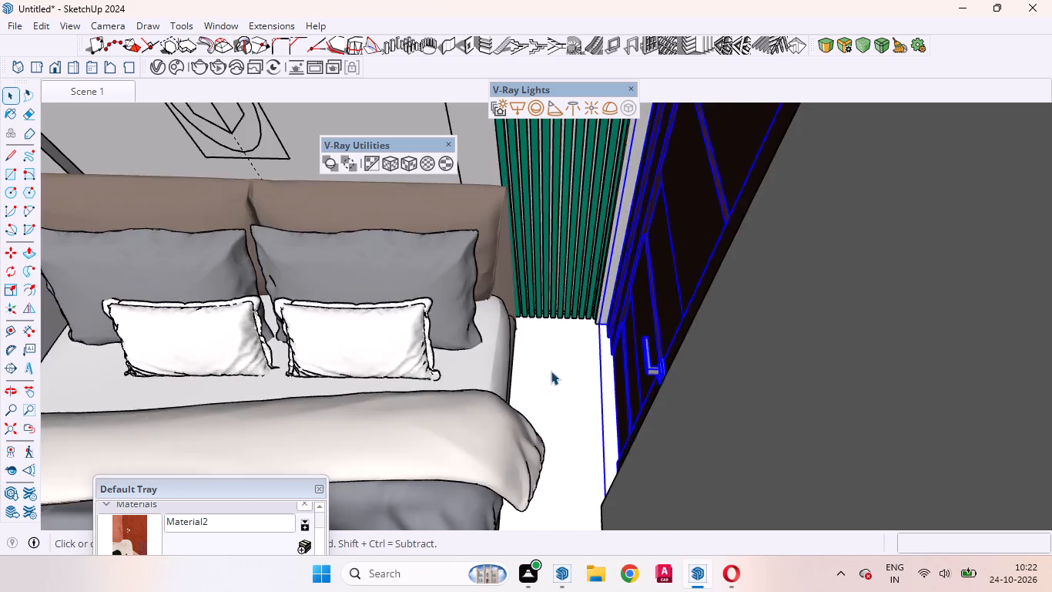
scroll(551, 371, "down", 8)
scroll(933, 423, "down", 5)
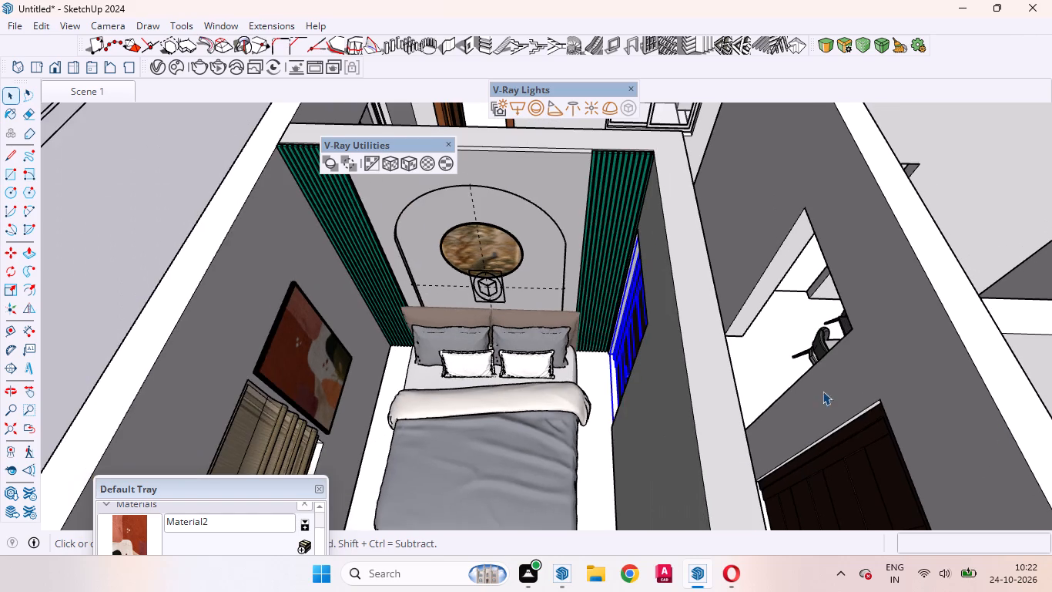
left_click(63, 210)
left_click(81, 94)
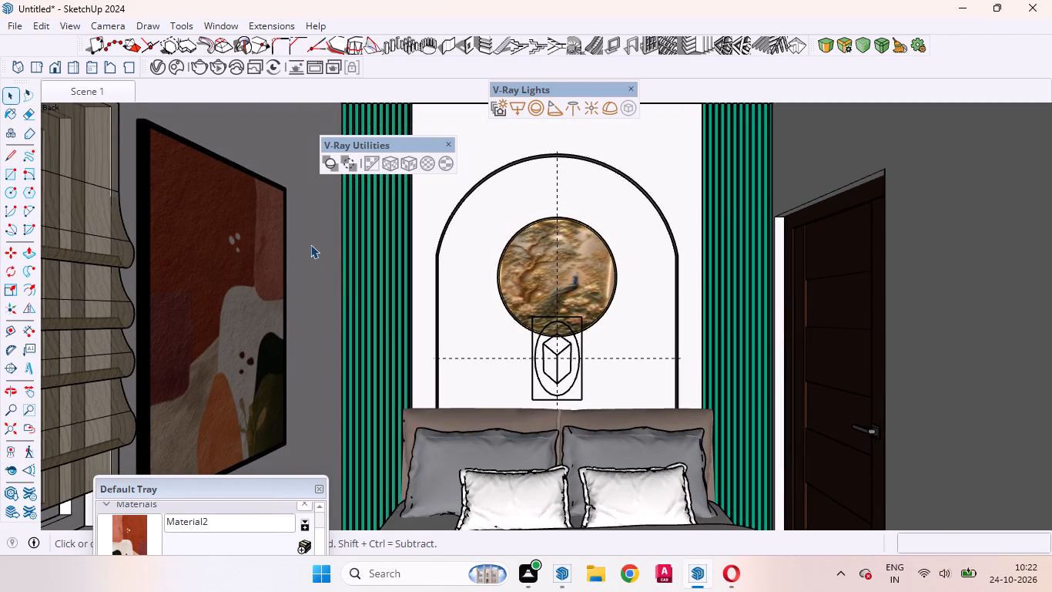
middle_click_drag(120, 287, 95, 301)
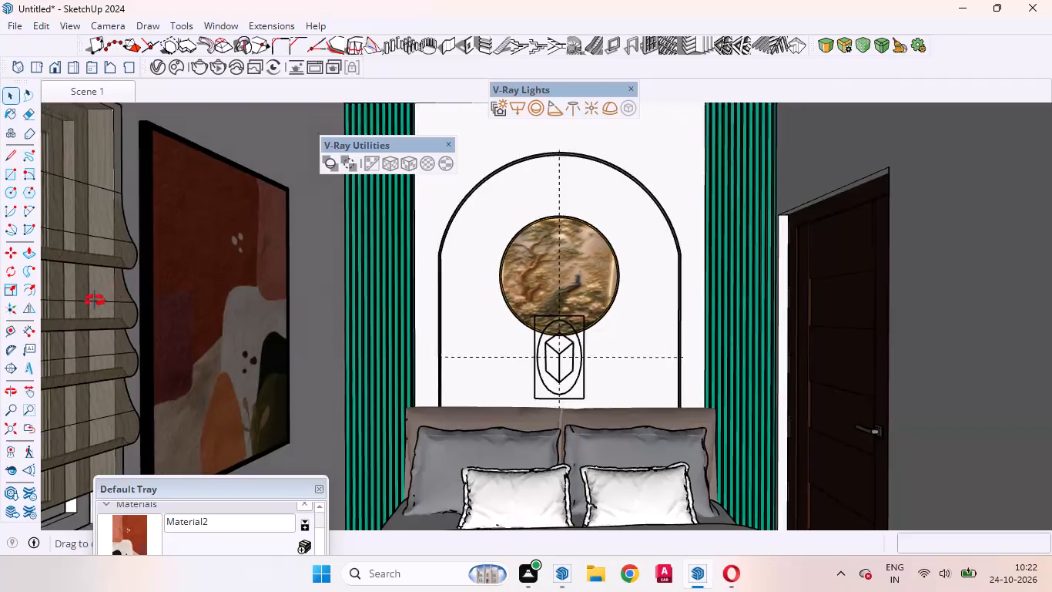
middle_click_drag(95, 301, 261, 367)
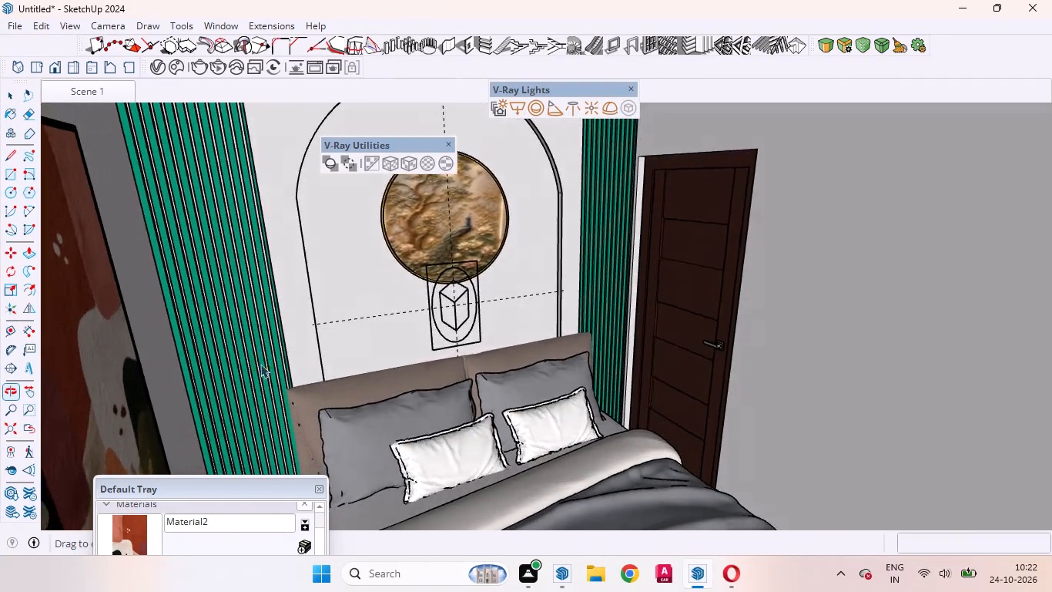
scroll(498, 353, "down", 4)
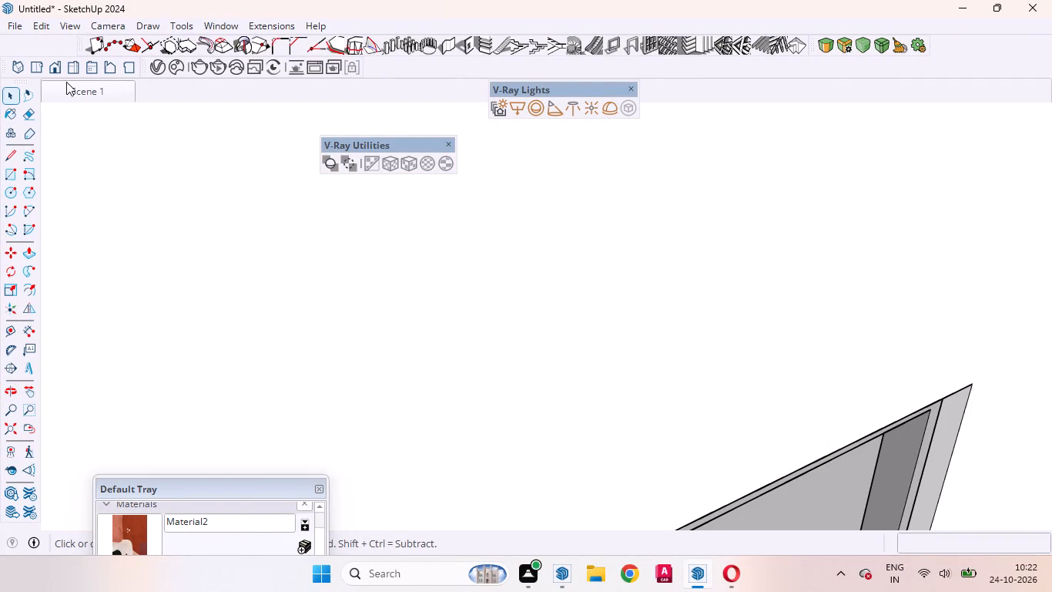
Start from the top view and examine the unfurnished second bedroom, including its side window and the wall with the dark wooden door.
left_click(39, 63)
scroll(351, 255, "down", 12)
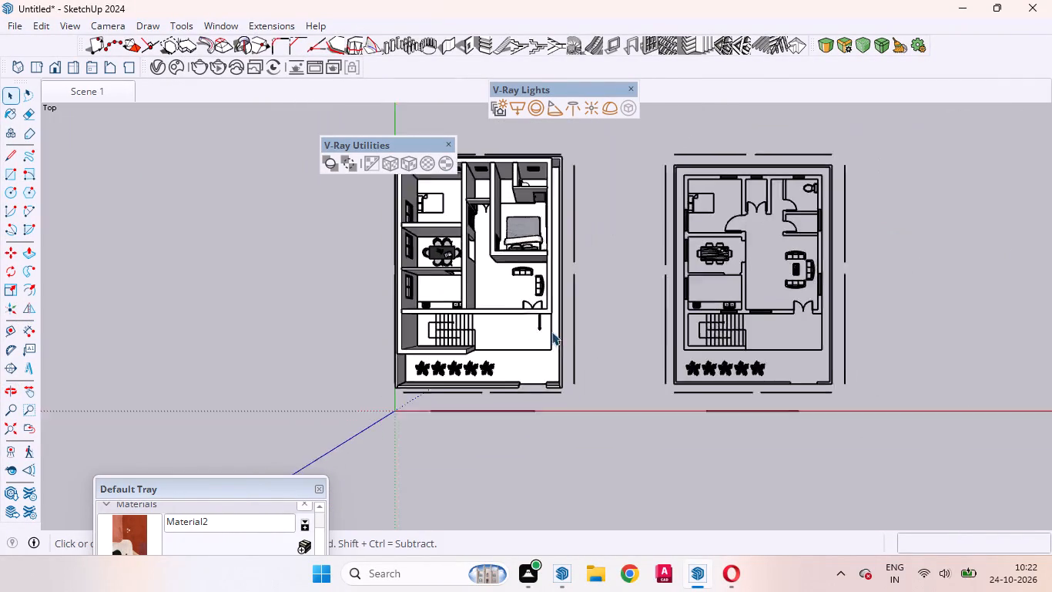
scroll(551, 331, "down", 5)
scroll(605, 240, "up", 9)
middle_click_drag(502, 334, 714, 275)
scroll(273, 252, "up", 11)
middle_click_drag(494, 278, 760, 229)
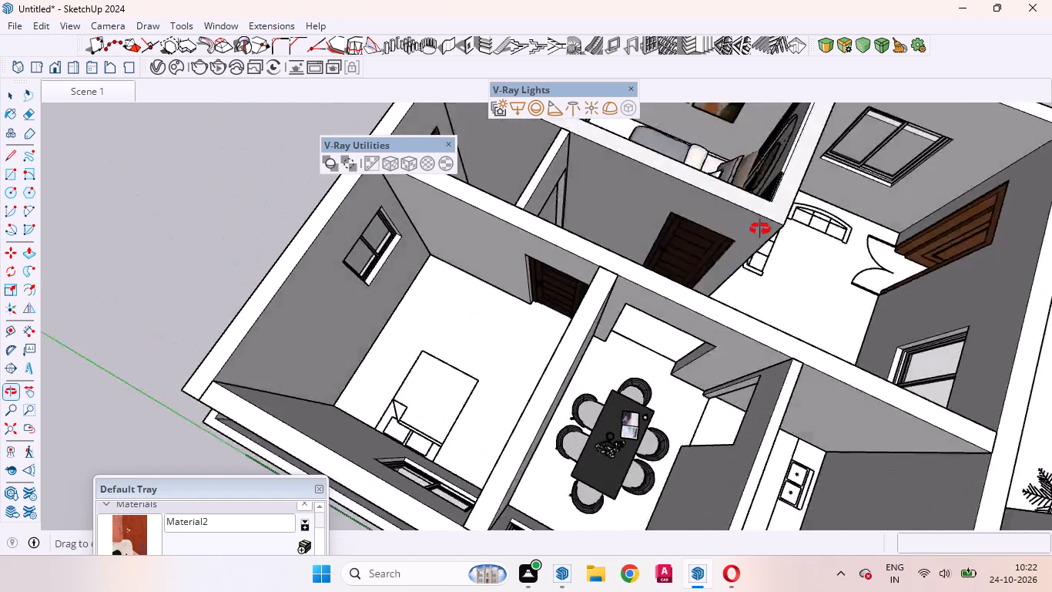
middle_click_drag(760, 229, 786, 208)
scroll(381, 275, "up", 8)
middle_click_drag(414, 315, 527, 261)
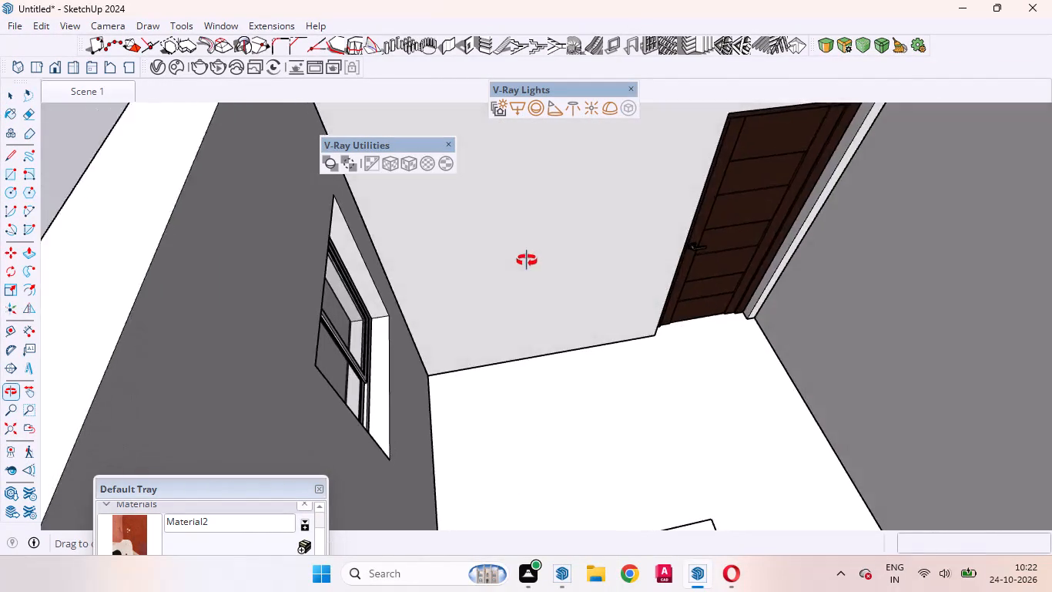
middle_click_drag(527, 261, 288, 305)
scroll(297, 282, "up", 1)
scroll(635, 284, "down", 8)
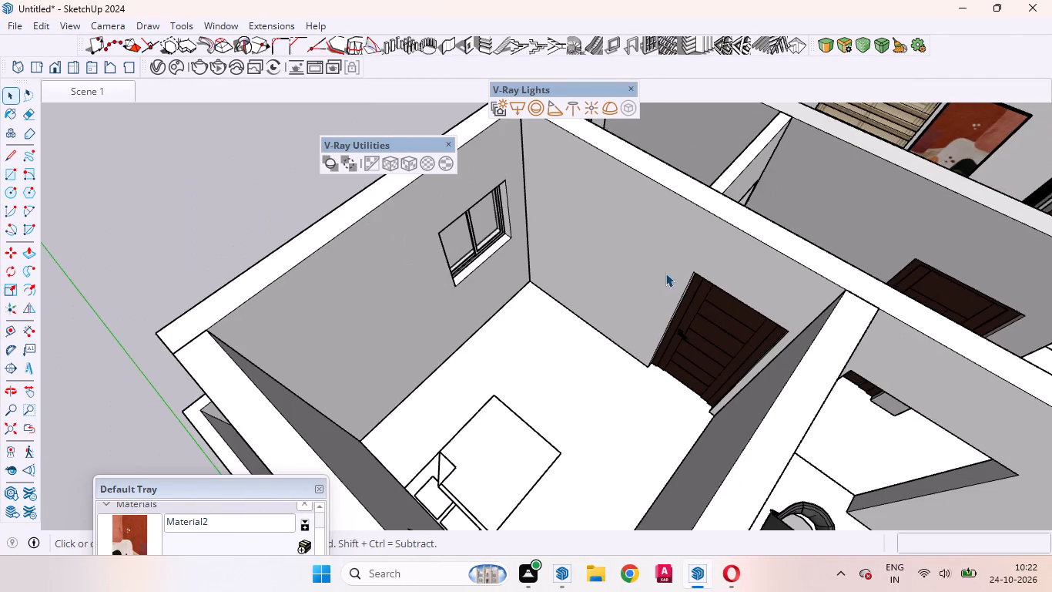
Examine the second bedroom from the door side, looking at the flat bed outline and the sliding window in the wall behind it.
middle_click_drag(604, 319, 501, 211)
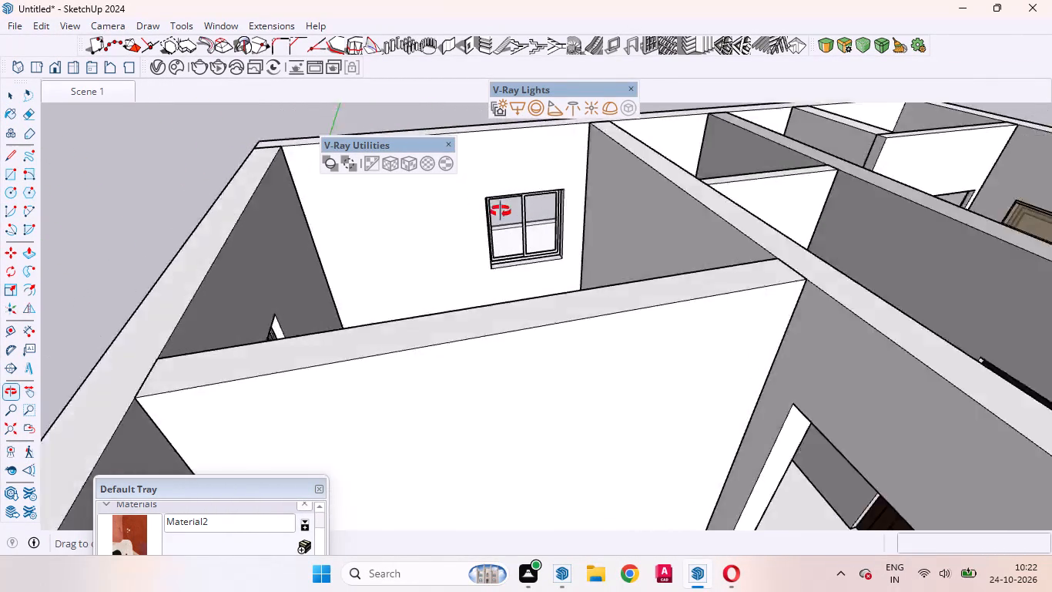
middle_click_drag(501, 211, 751, 301)
scroll(845, 324, "up", 1)
scroll(571, 333, "down", 4)
middle_click_drag(561, 368, 996, 363)
scroll(996, 362, "up", 1)
scroll(770, 193, "up", 9)
middle_click_drag(585, 257, 977, 270)
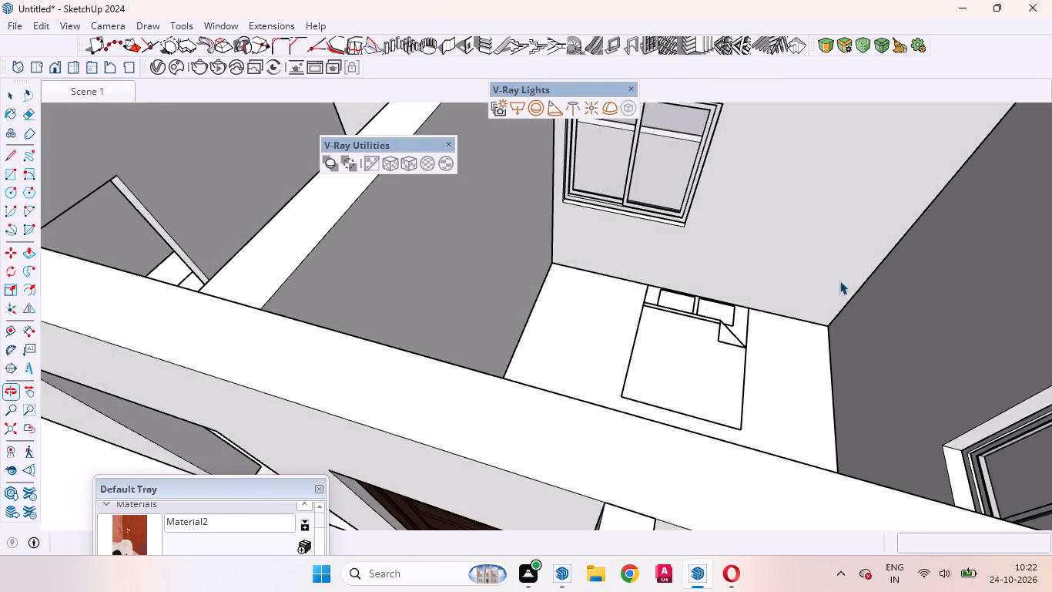
scroll(649, 305, "down", 9)
scroll(621, 290, "up", 7)
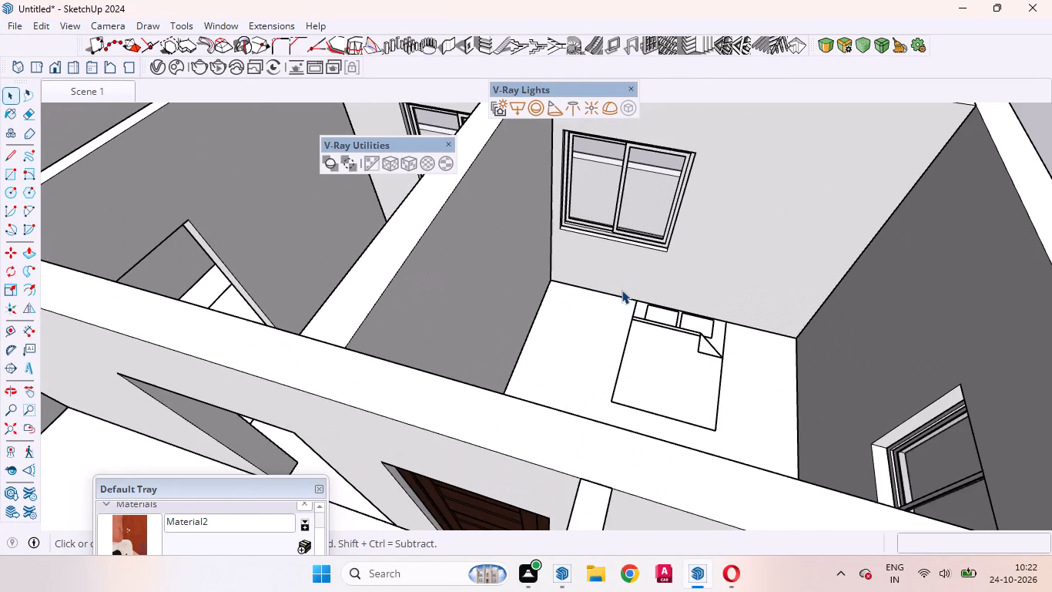
scroll(621, 291, "down", 4)
scroll(652, 311, "up", 8)
scroll(645, 321, "down", 5)
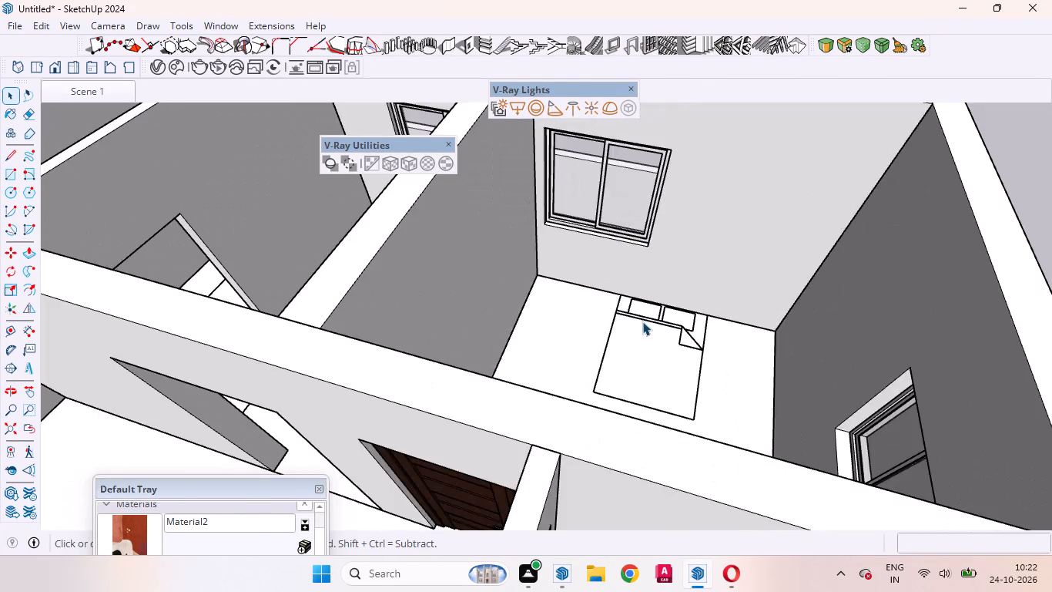
scroll(642, 321, "down", 3)
middle_click_drag(652, 304, 596, 311)
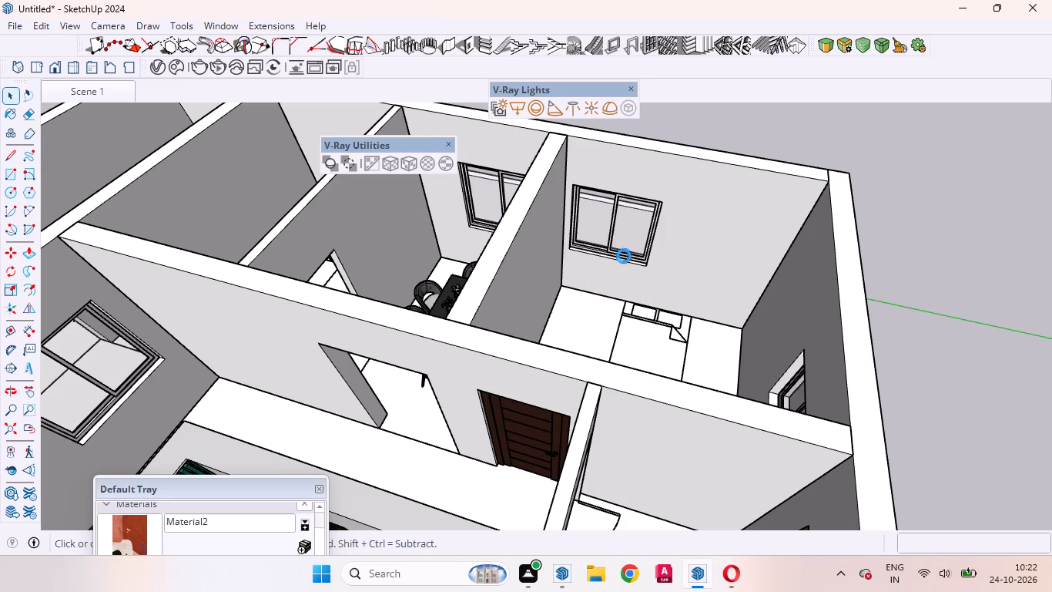
scroll(638, 244, "up", 5)
scroll(575, 262, "down", 8)
scroll(584, 202, "up", 7)
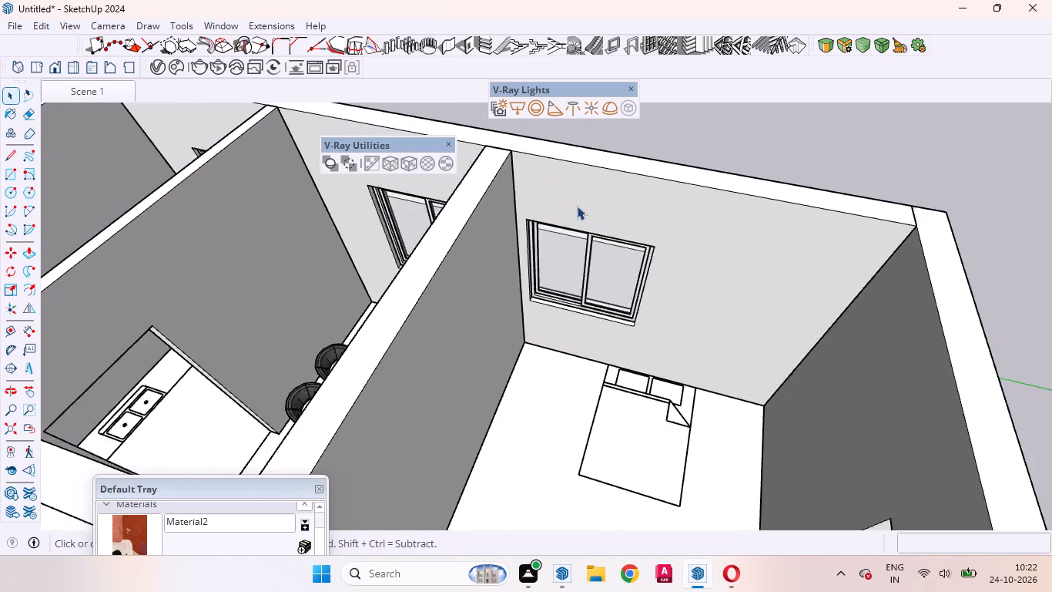
scroll(577, 206, "up", 10)
Select the sliding window behind the second bedroom's bed outline, check it from above and deselect it.
left_click_drag(474, 205, 818, 267)
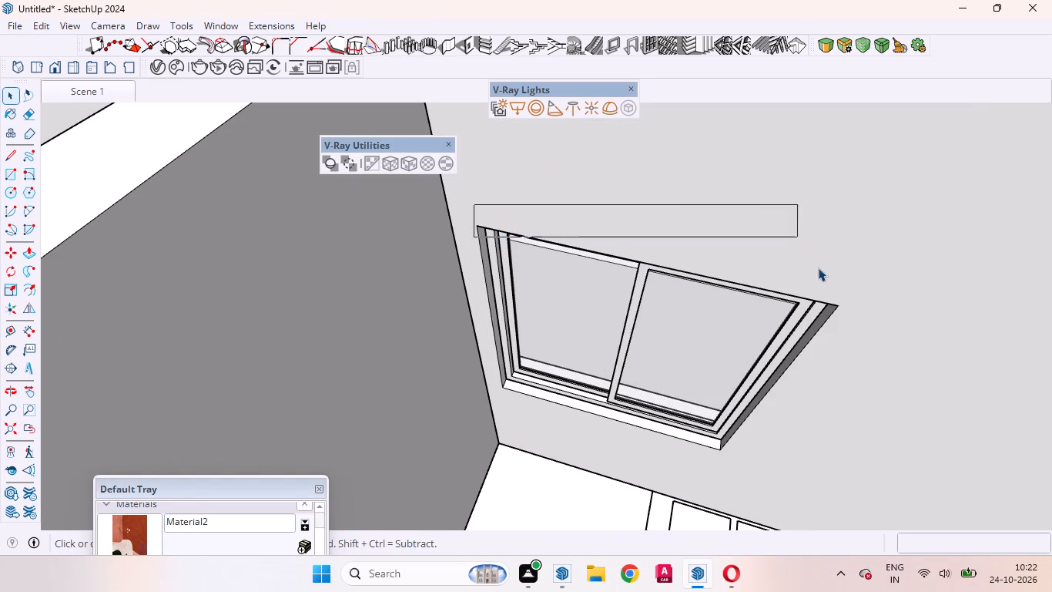
left_click_drag(818, 267, 796, 474)
scroll(564, 261, "down", 4)
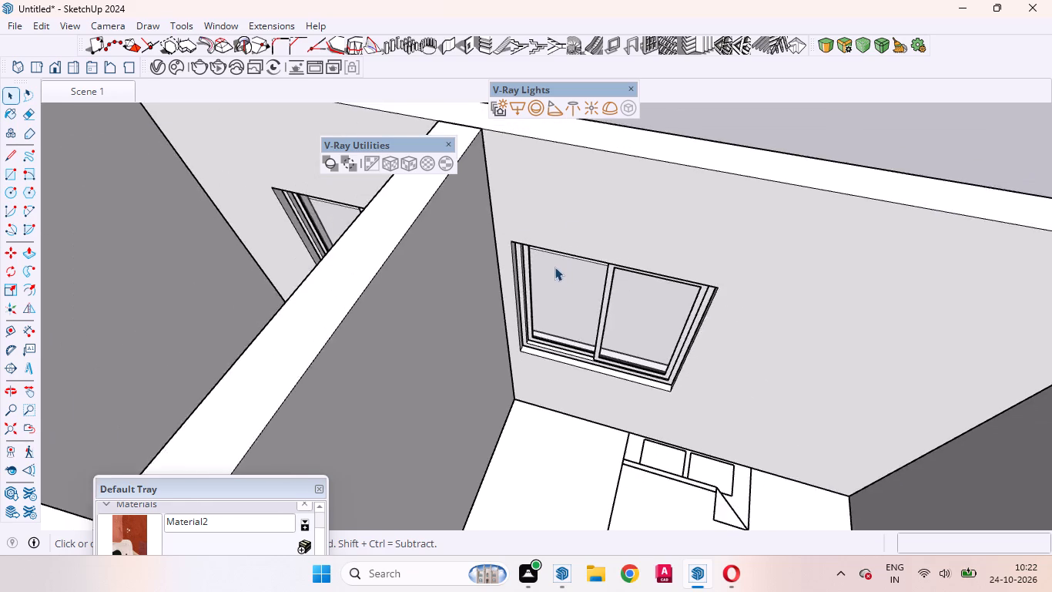
scroll(554, 267, "down", 4)
middle_click_drag(617, 340, 684, 265)
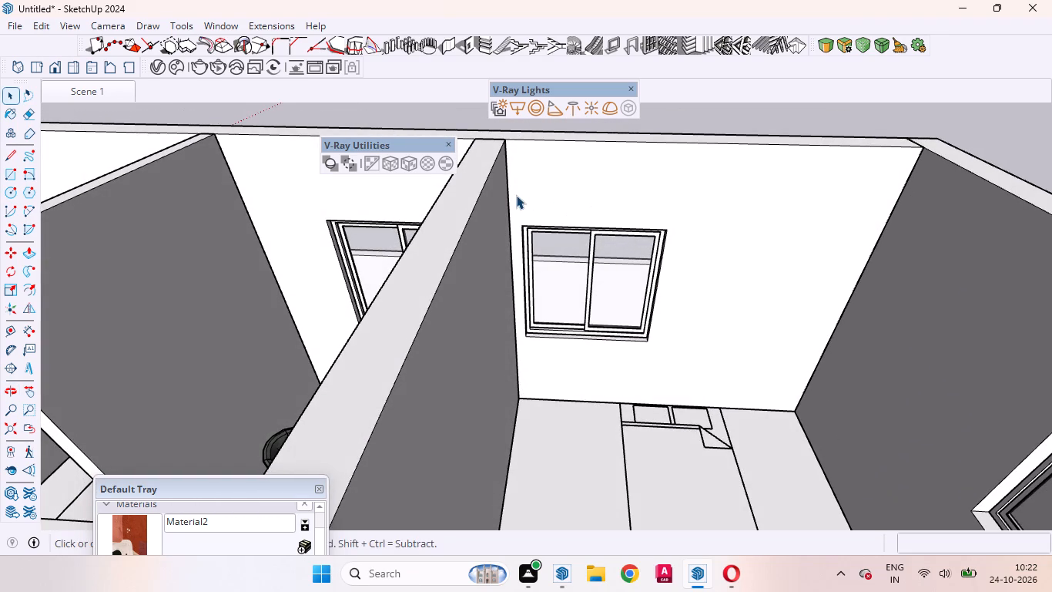
left_click_drag(521, 194, 665, 364)
scroll(642, 341, "up", 4)
scroll(628, 375, "down", 3)
middle_click_drag(616, 422, 631, 401)
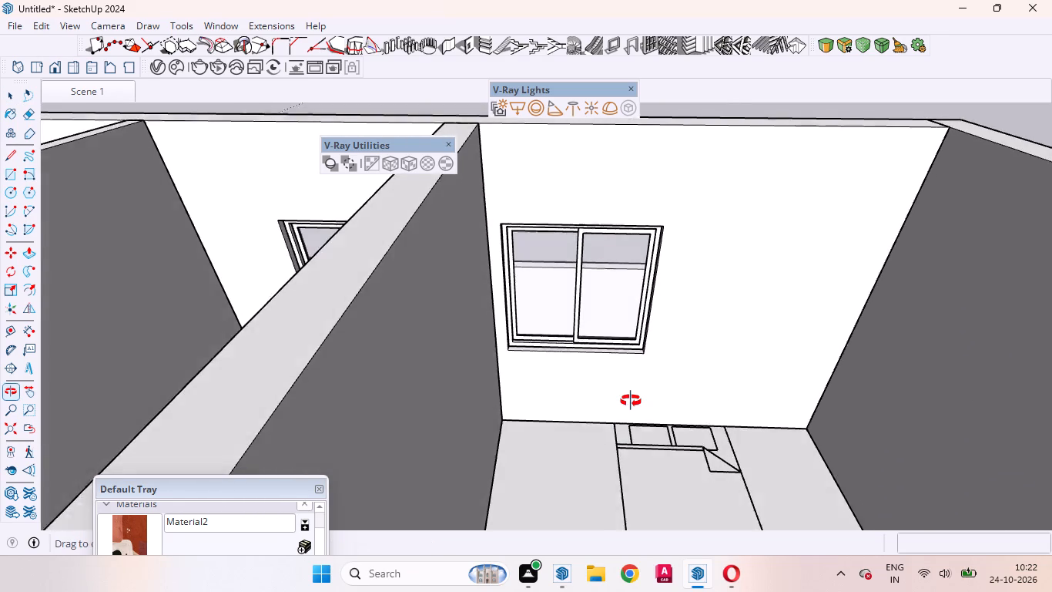
middle_click_drag(631, 401, 638, 395)
scroll(578, 410, "down", 2)
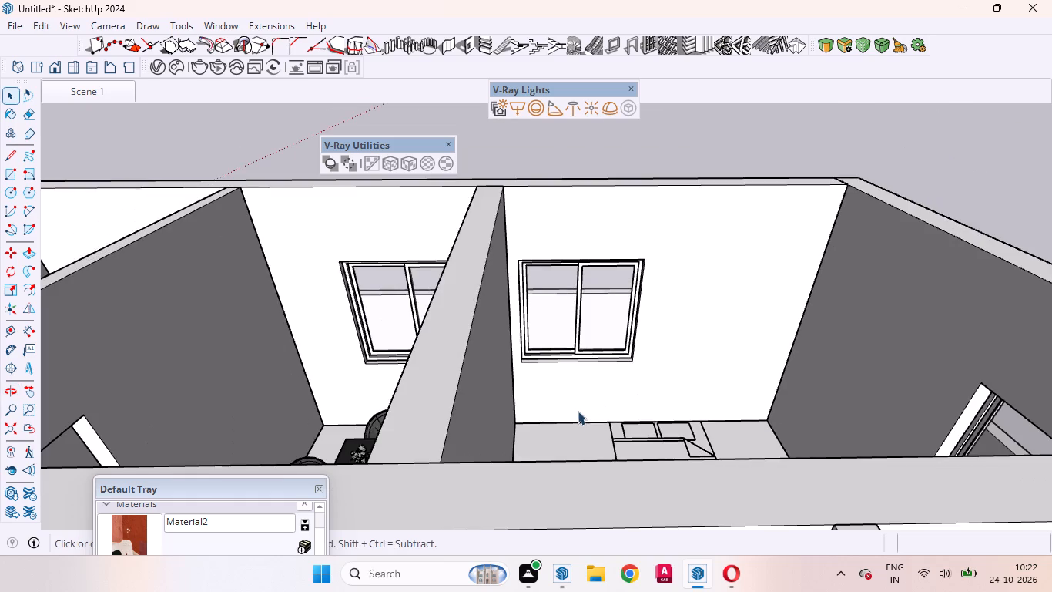
scroll(664, 270, "up", 4)
middle_click_drag(660, 311, 672, 312)
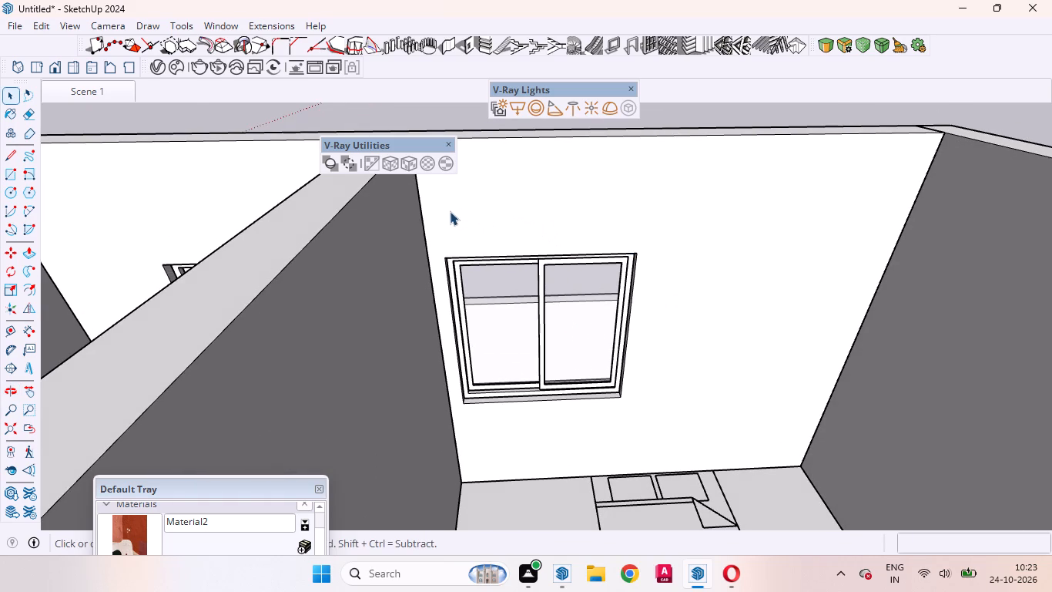
left_click_drag(444, 211, 642, 433)
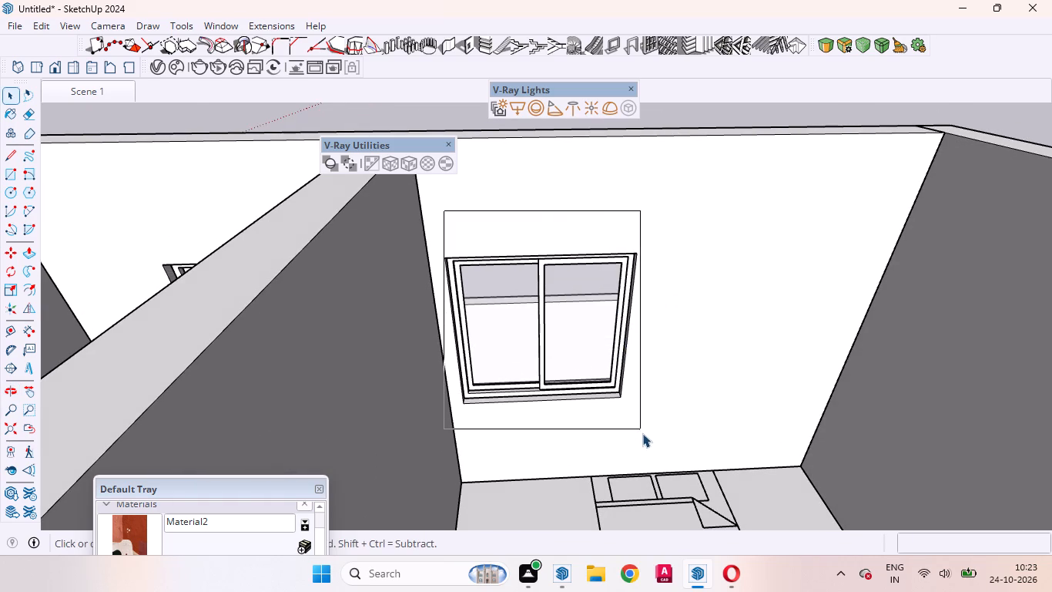
left_click_drag(642, 433, 643, 437)
left_click_drag(416, 209, 652, 375)
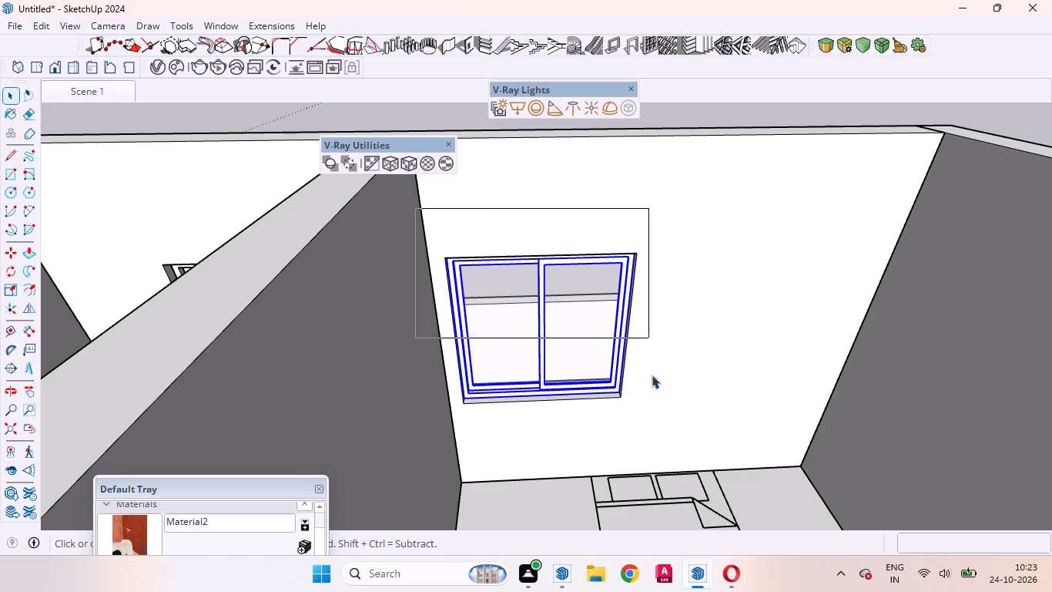
left_click_drag(652, 375, 658, 450)
middle_click_drag(546, 366, 541, 440)
scroll(540, 439, "up", 1)
scroll(504, 425, "down", 9)
left_click(518, 257)
Reselect the sliding window behind the bed outline, check its position in the wall from a steeper view and deselect it.
scroll(511, 393, "up", 6)
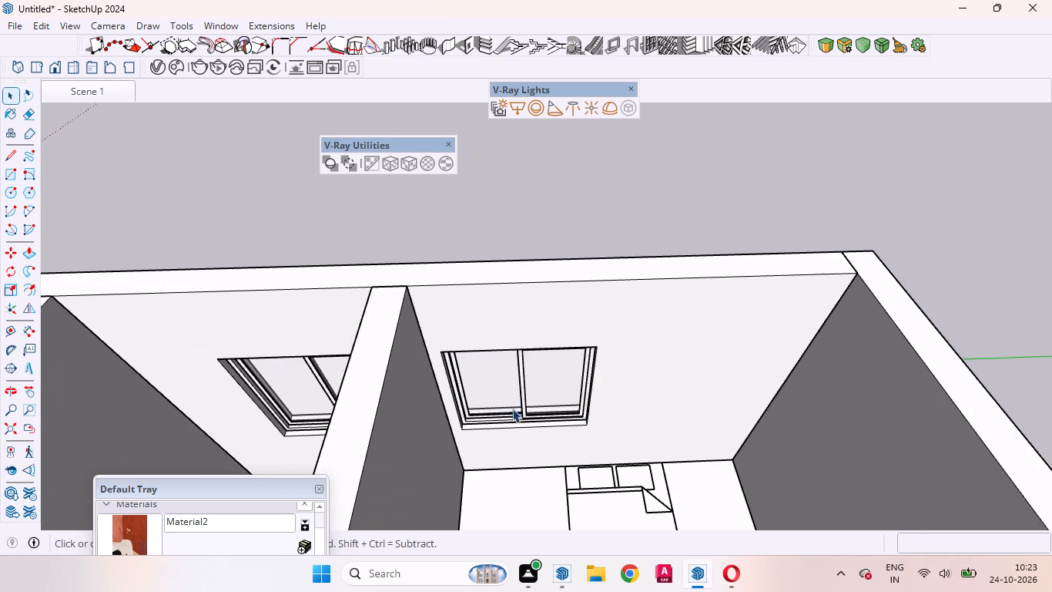
scroll(514, 431, "up", 1)
middle_click_drag(514, 431, 485, 385)
scroll(492, 378, "up", 4)
scroll(492, 378, "down", 1)
middle_click_drag(503, 410, 503, 400)
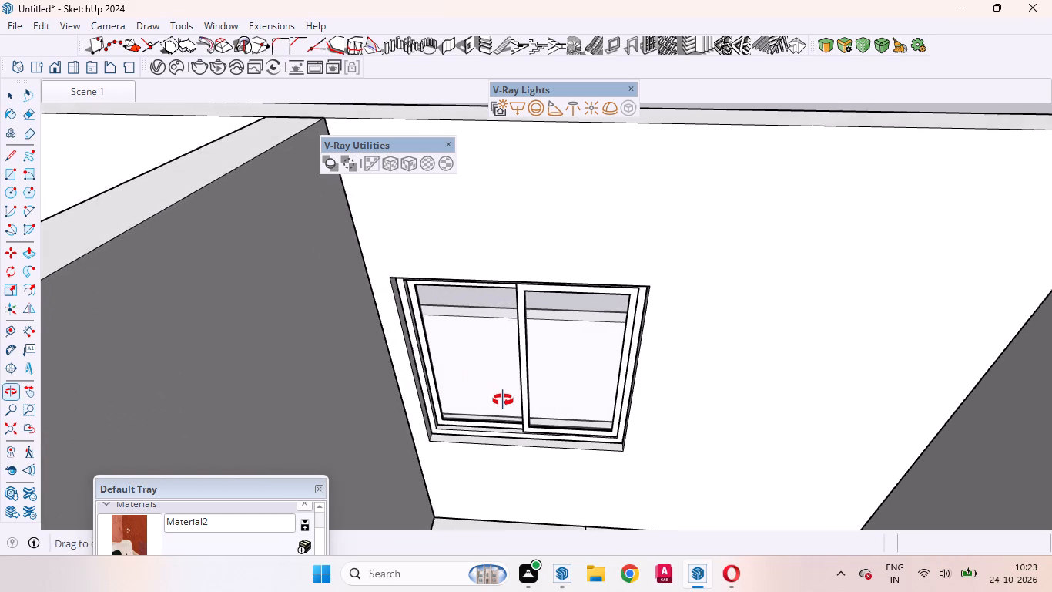
middle_click_drag(503, 400, 503, 388)
left_click_drag(384, 206, 650, 473)
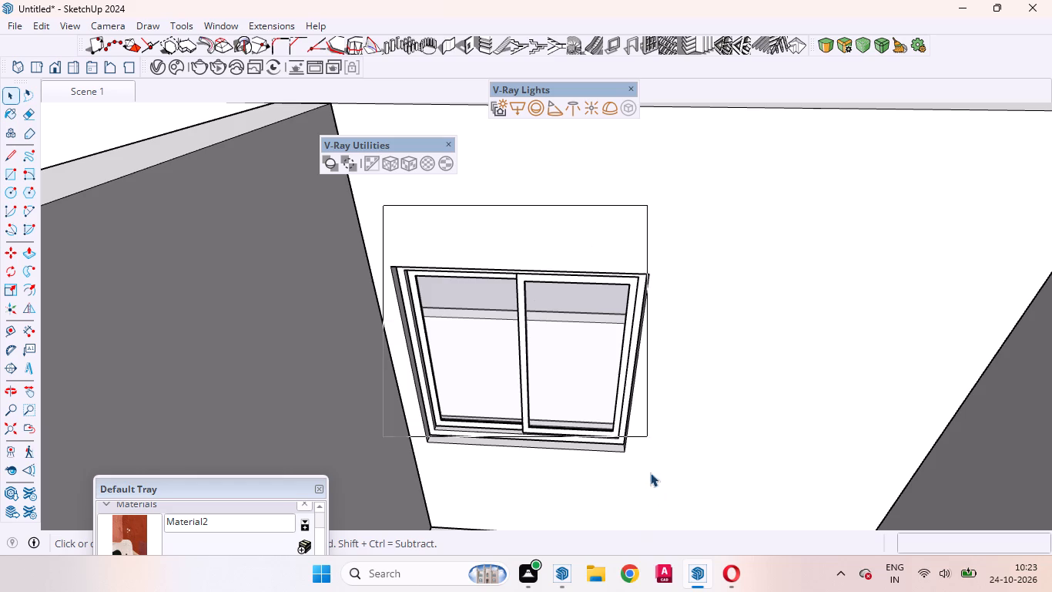
left_click_drag(650, 473, 651, 511)
middle_click_drag(595, 346, 601, 538)
scroll(597, 523, "up", 1)
scroll(531, 397, "down", 9)
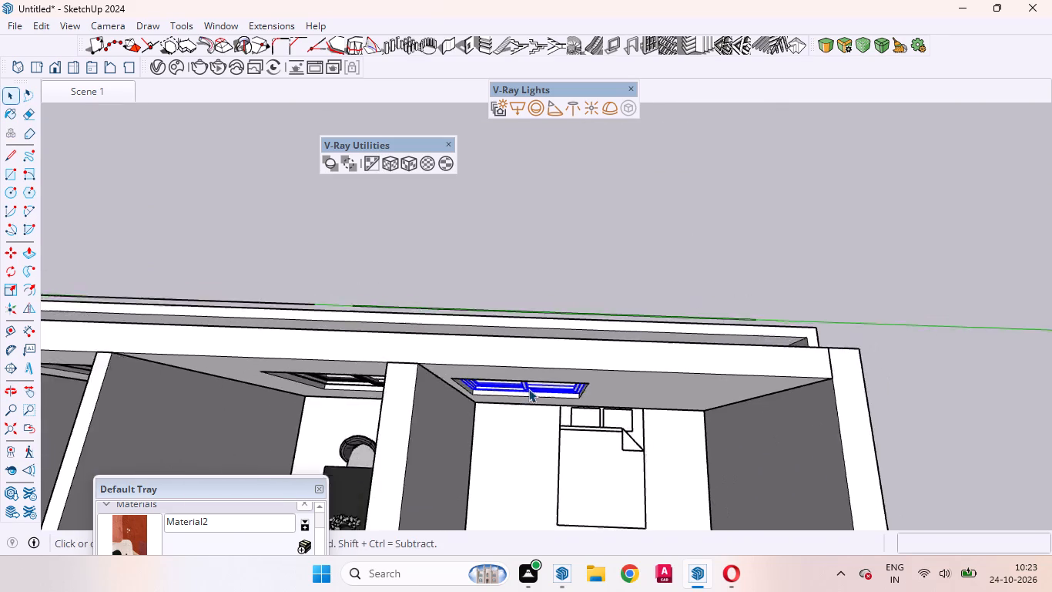
scroll(528, 388, "down", 1)
left_click(538, 197)
scroll(553, 387, "up", 8)
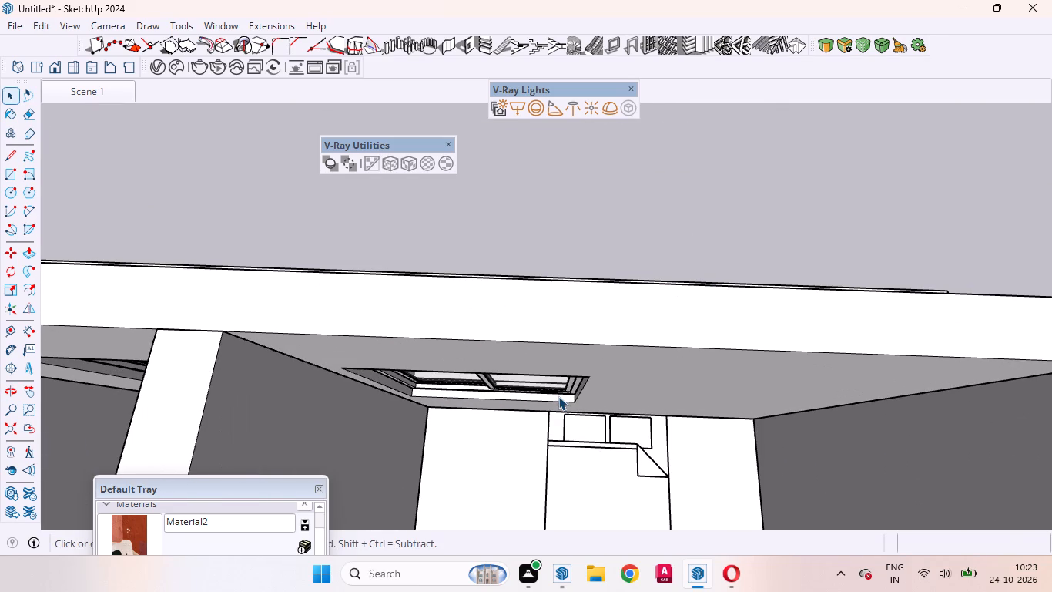
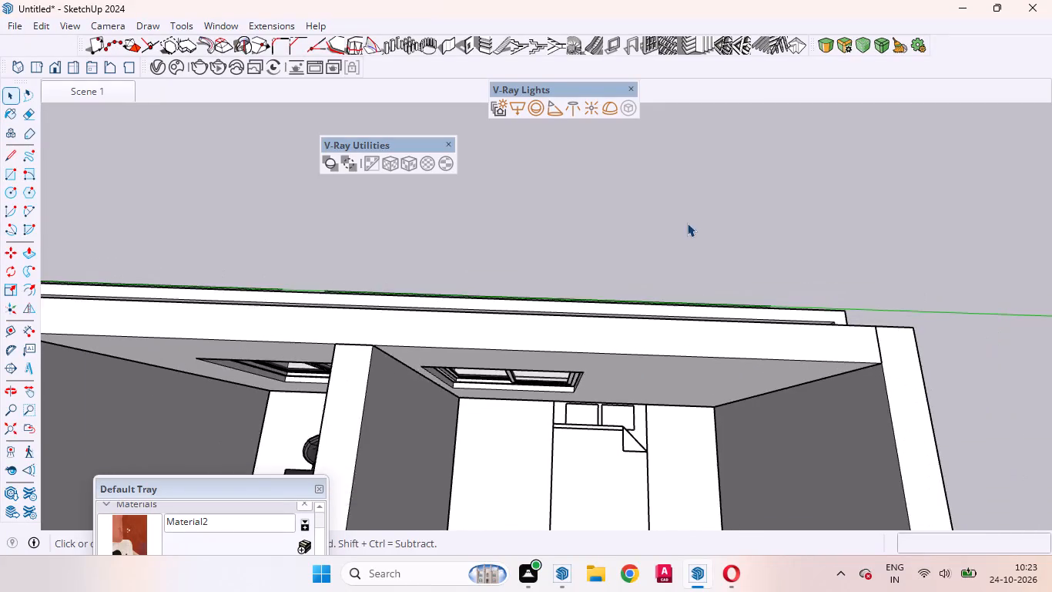
Look over the house model from above, examining the kitchen, dining, stair, bedroom and passage areas.
scroll(609, 314, "up", 5)
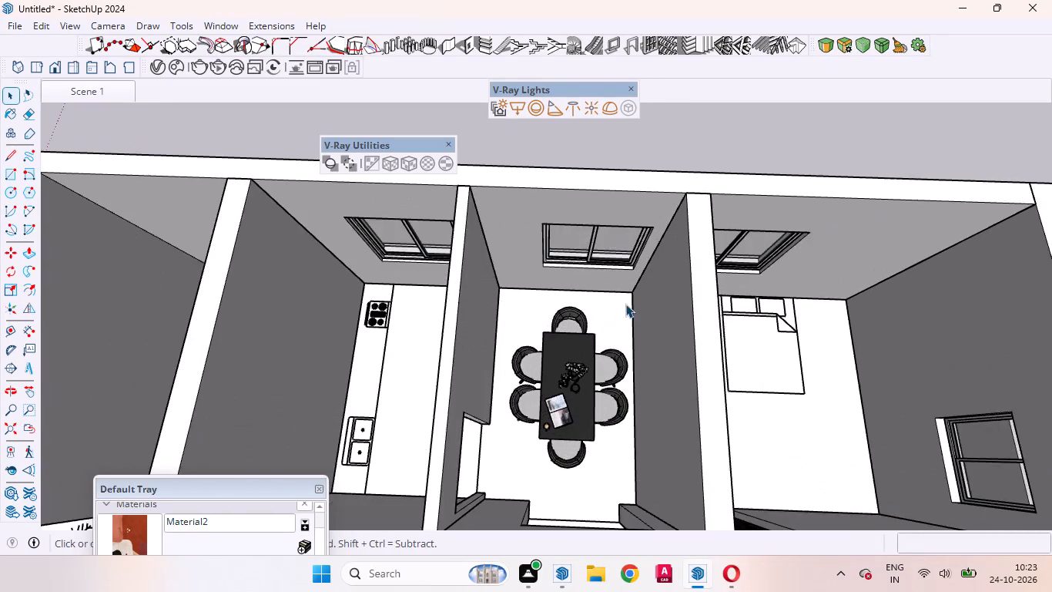
scroll(787, 266, "down", 9)
middle_click_drag(879, 318, 550, 359)
scroll(550, 365, "up", 5)
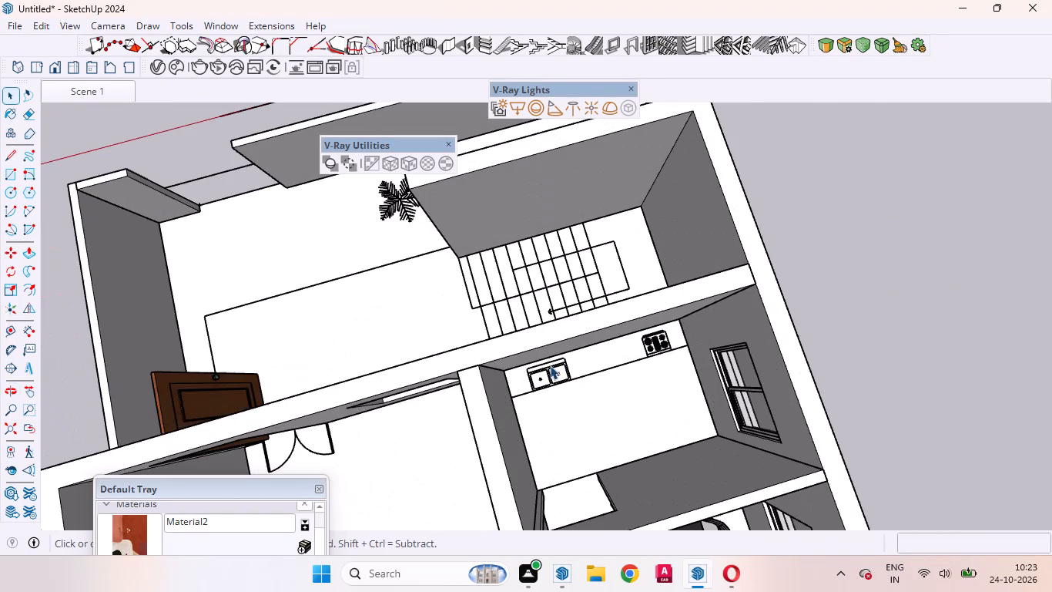
middle_click_drag(567, 402, 508, 307)
scroll(516, 370, "up", 5)
scroll(527, 391, "down", 4)
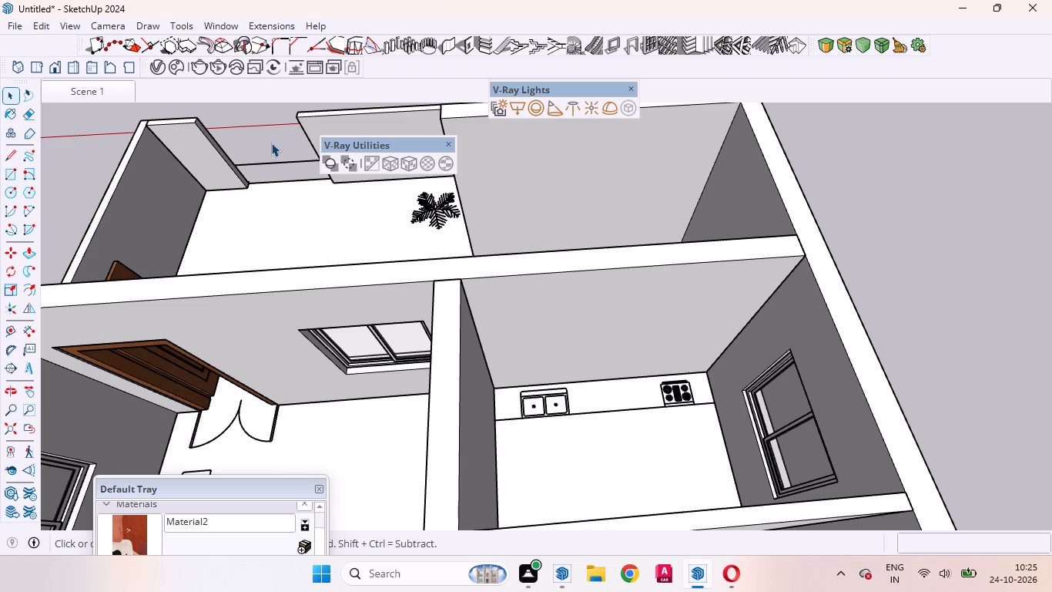
scroll(575, 264, "down", 13)
scroll(672, 406, "up", 5)
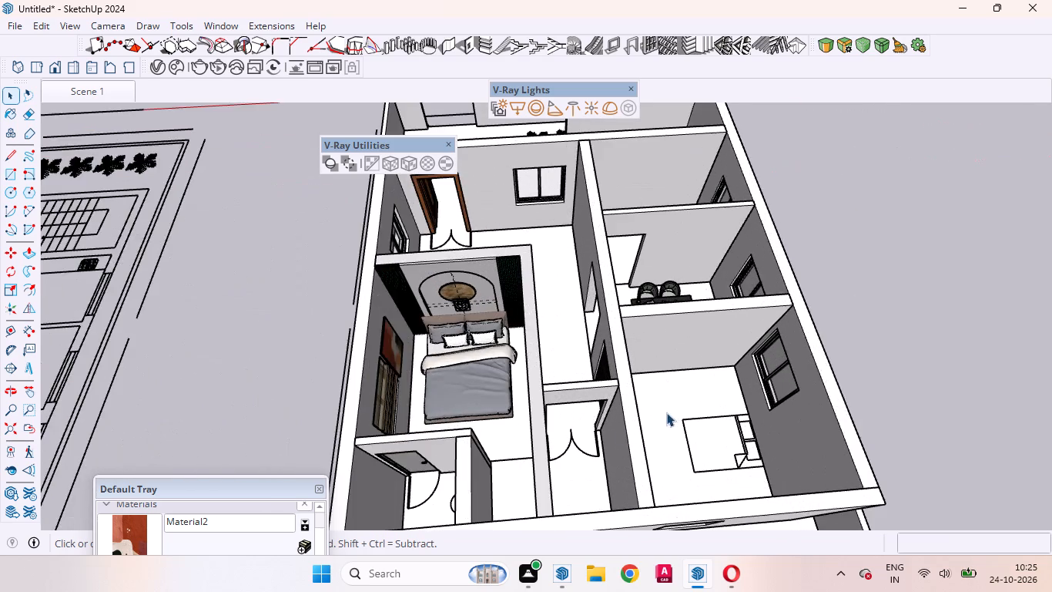
middle_click_drag(618, 425, 1051, 301)
scroll(654, 268, "up", 4)
middle_click_drag(548, 270, 862, 311)
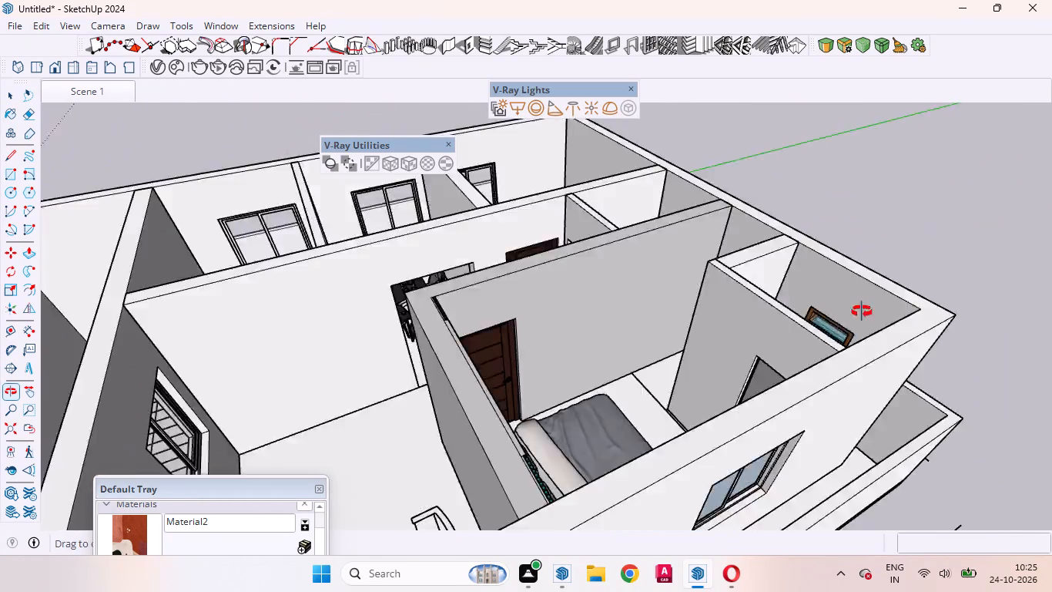
middle_click_drag(862, 311, 959, 316)
Reposition the floating Default Tray so the Materials section is fully accessible beside the model.
left_click_drag(196, 484, 452, 397)
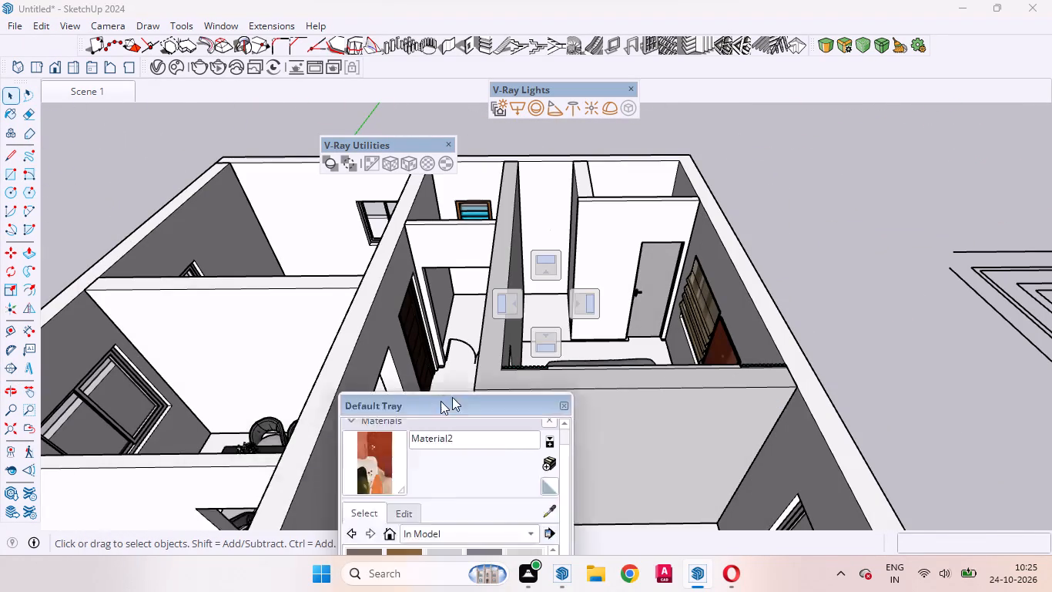
left_click_drag(452, 397, 884, 123)
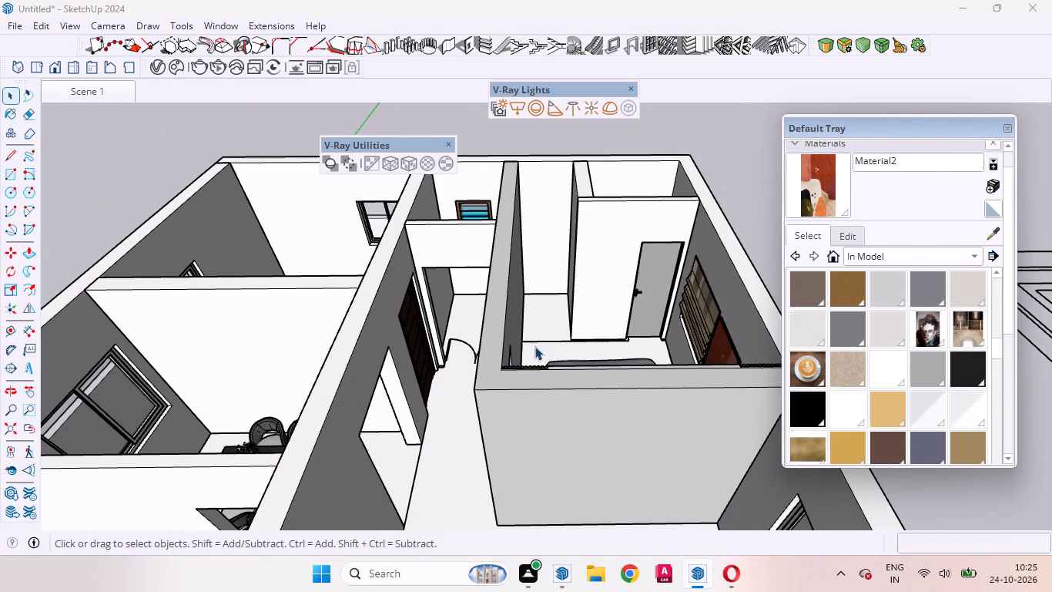
Hide the wall group with the door opening that blocks the far end of the passage between the bedrooms.
scroll(559, 338, "down", 4)
scroll(521, 318, "up", 8)
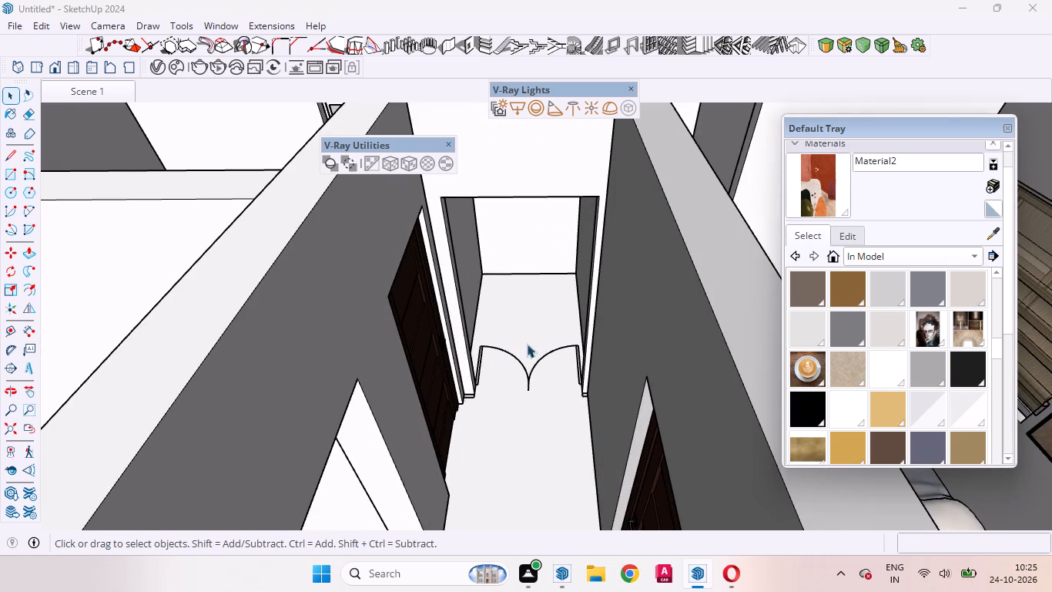
scroll(608, 395, "down", 6)
left_click(531, 258)
right_click(531, 258)
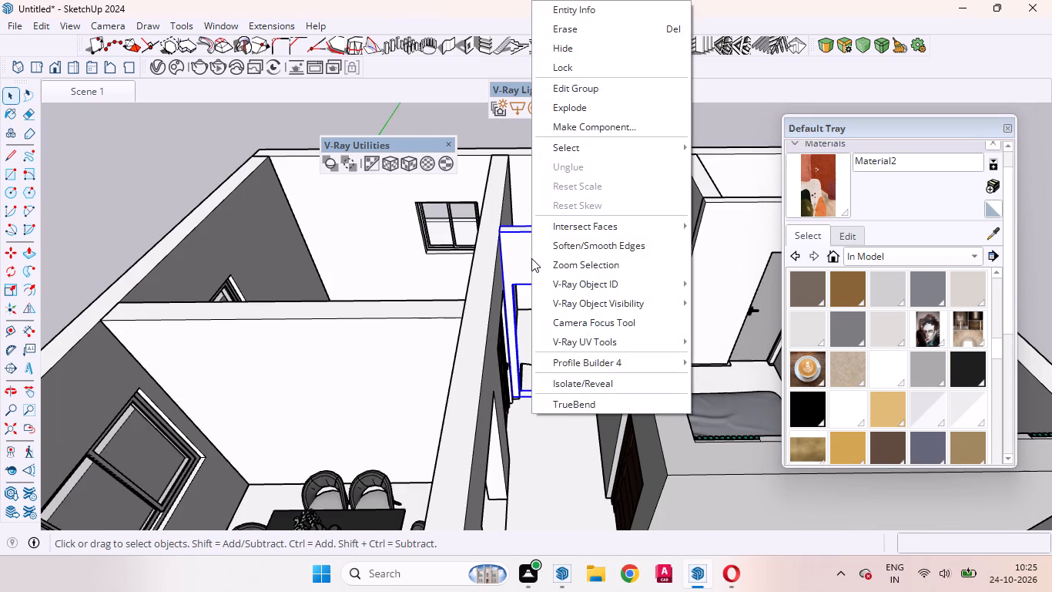
left_click(570, 52)
Place a horizontal guide on the passage's end wall 6 inches above the floor edge, below the louvred window.
scroll(559, 268, "up", 8)
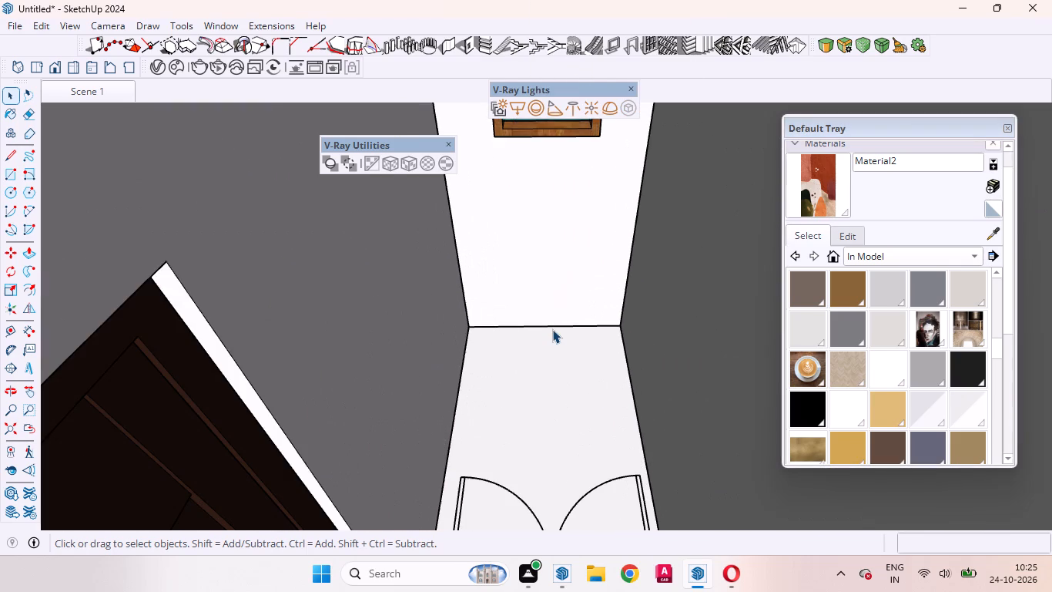
scroll(552, 329, "down", 1)
middle_click_drag(550, 356, 534, 367)
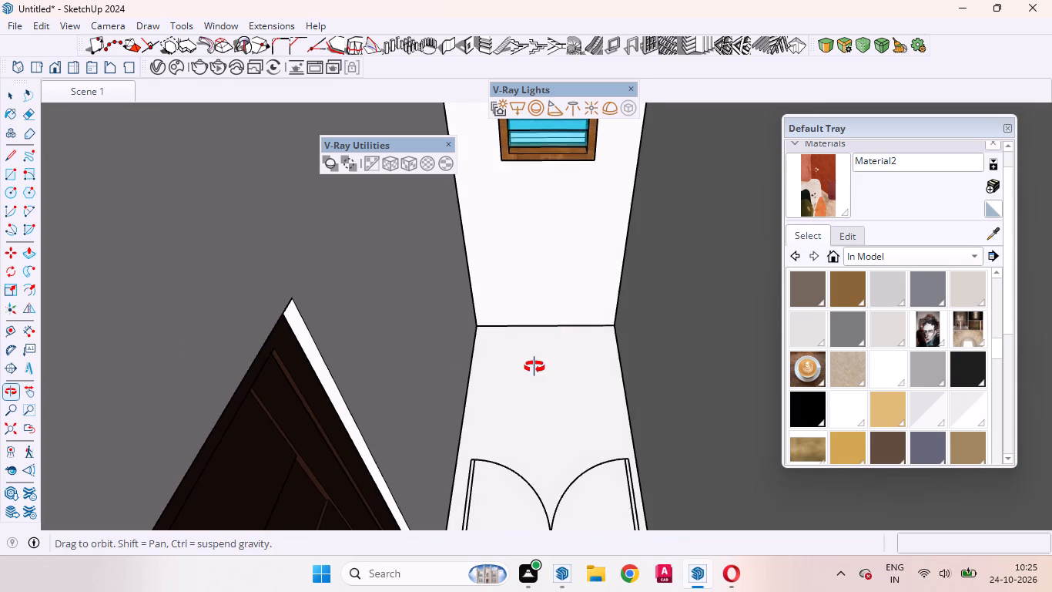
middle_click_drag(534, 367, 521, 365)
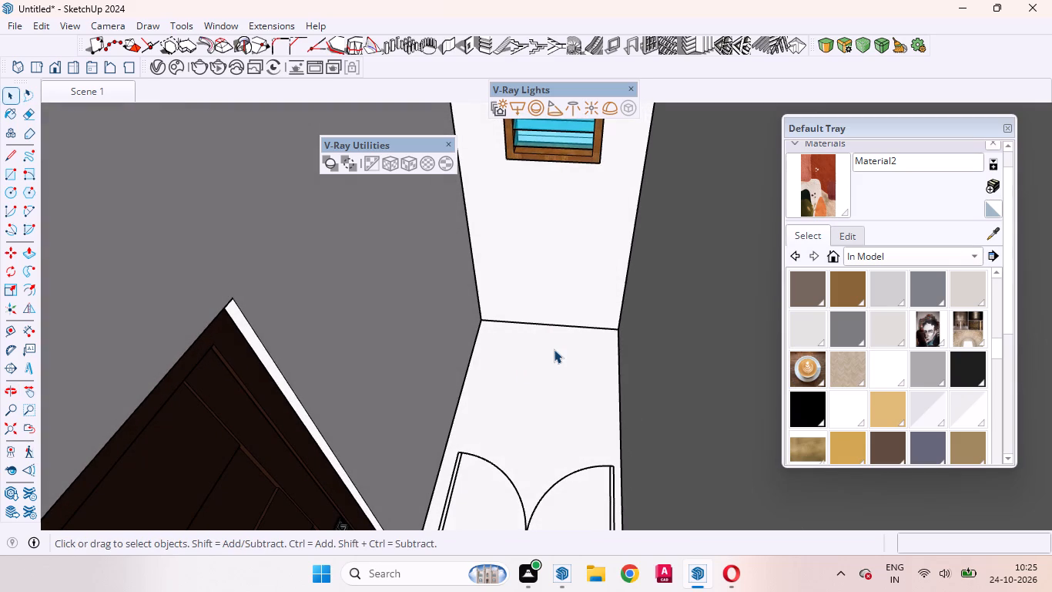
key("t")
left_click(554, 325)
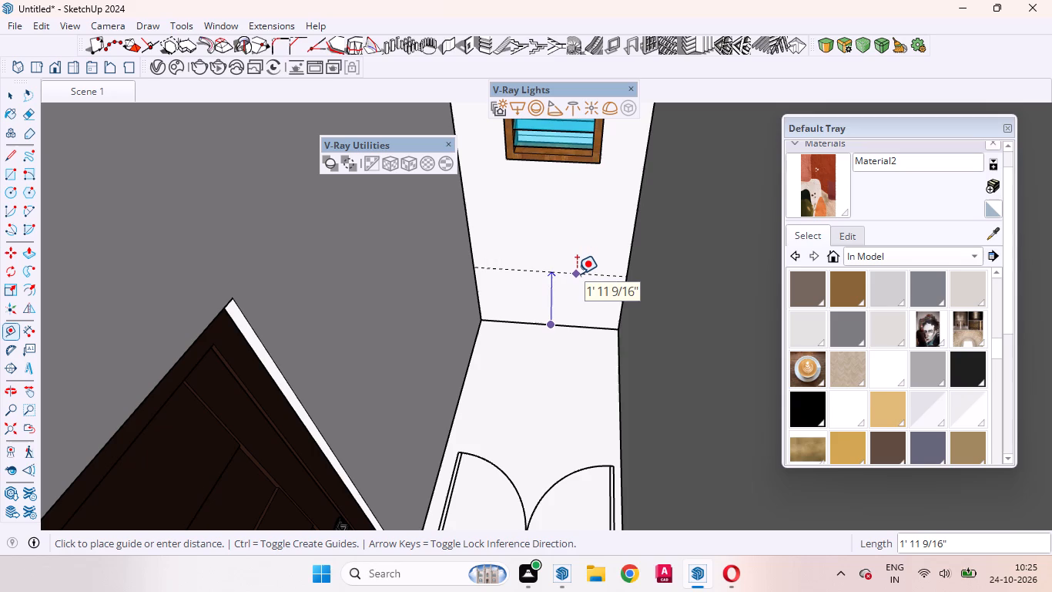
key("6")
key("Return")
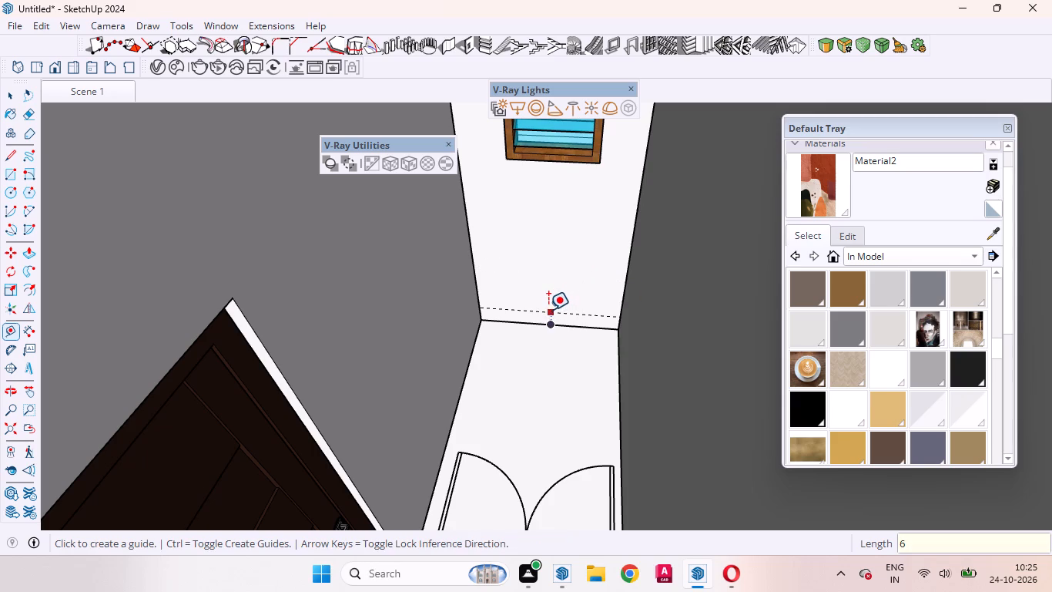
left_click(548, 310)
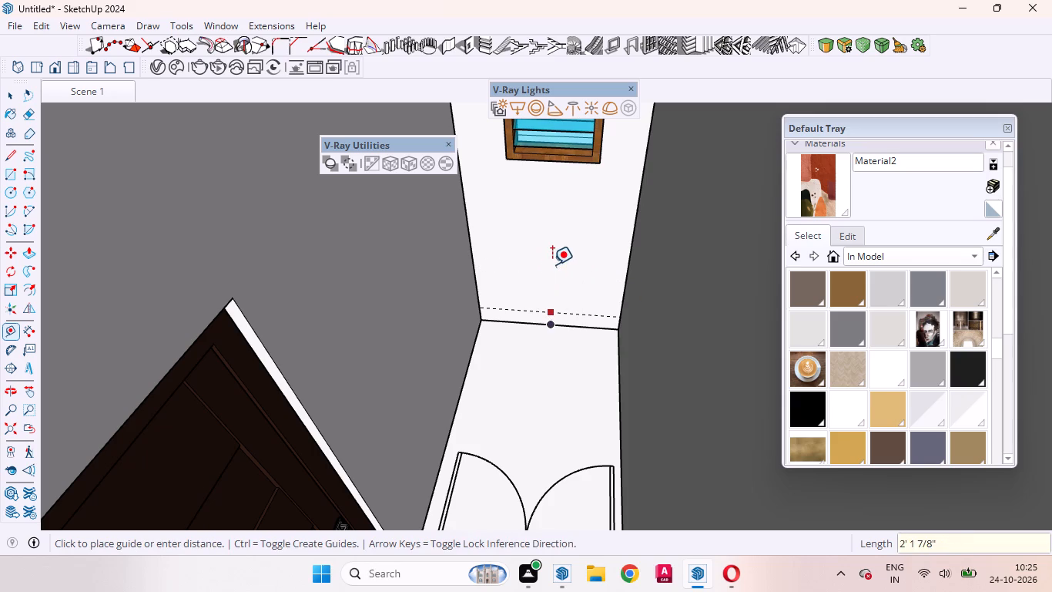
key("space")
Place a second horizontal guide on the end wall 2' above the first guide, locked to the vertical direction.
key("t")
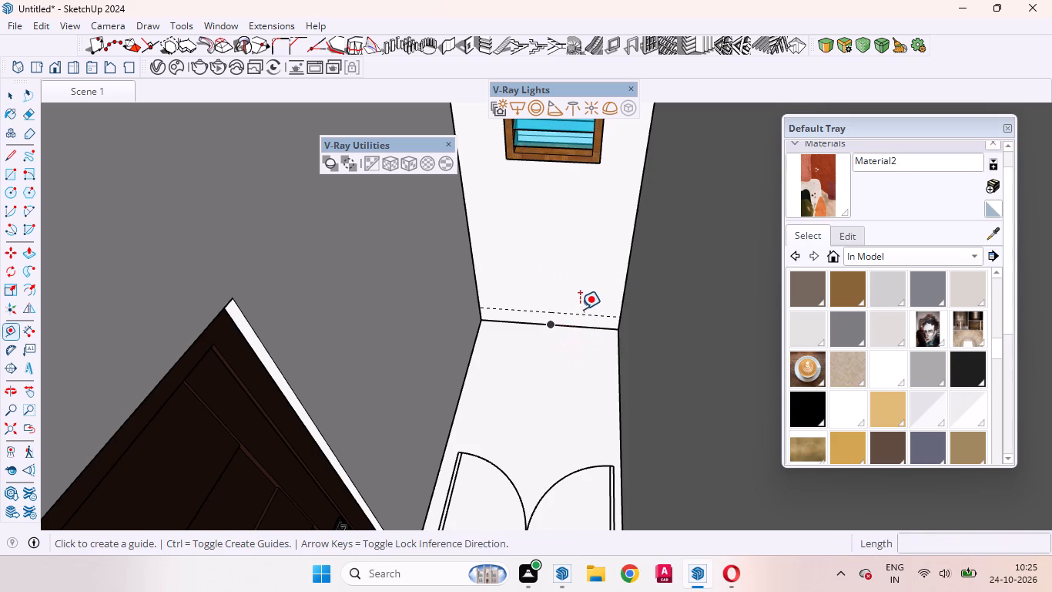
left_click(584, 314)
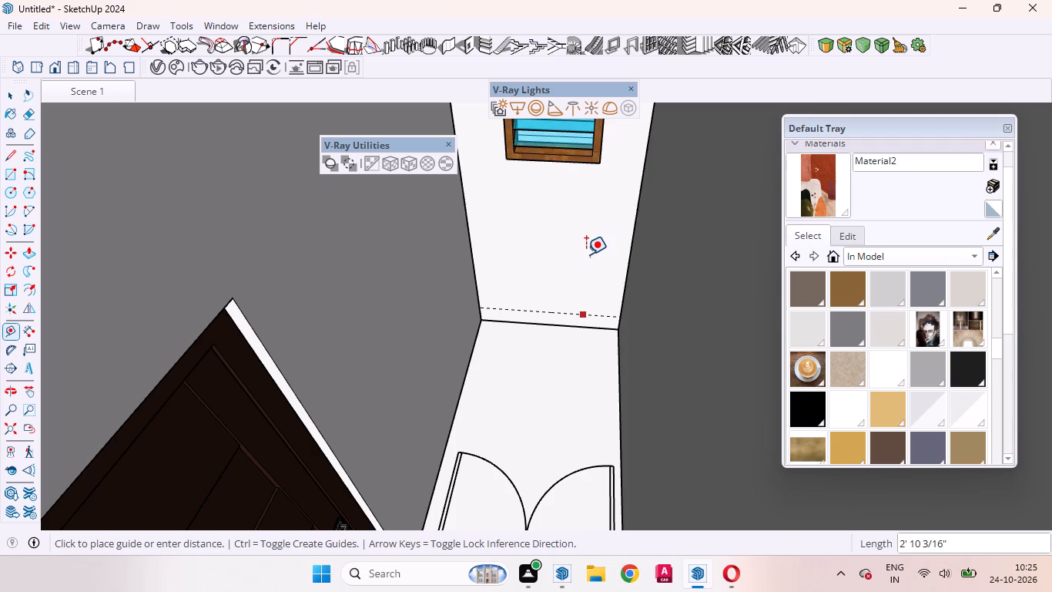
key("Up")
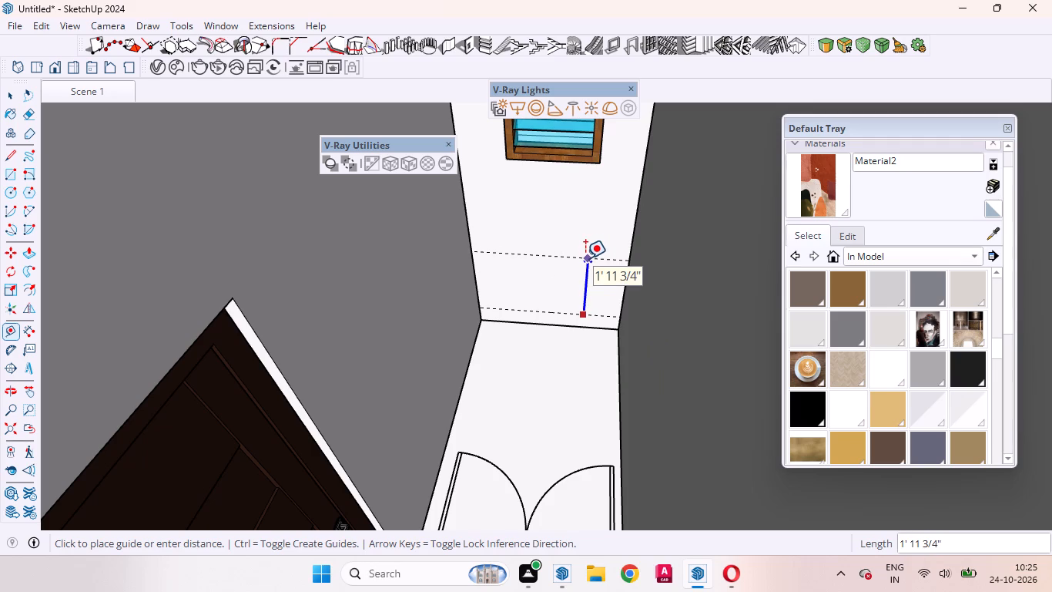
type("2'")
key("Return")
key("space")
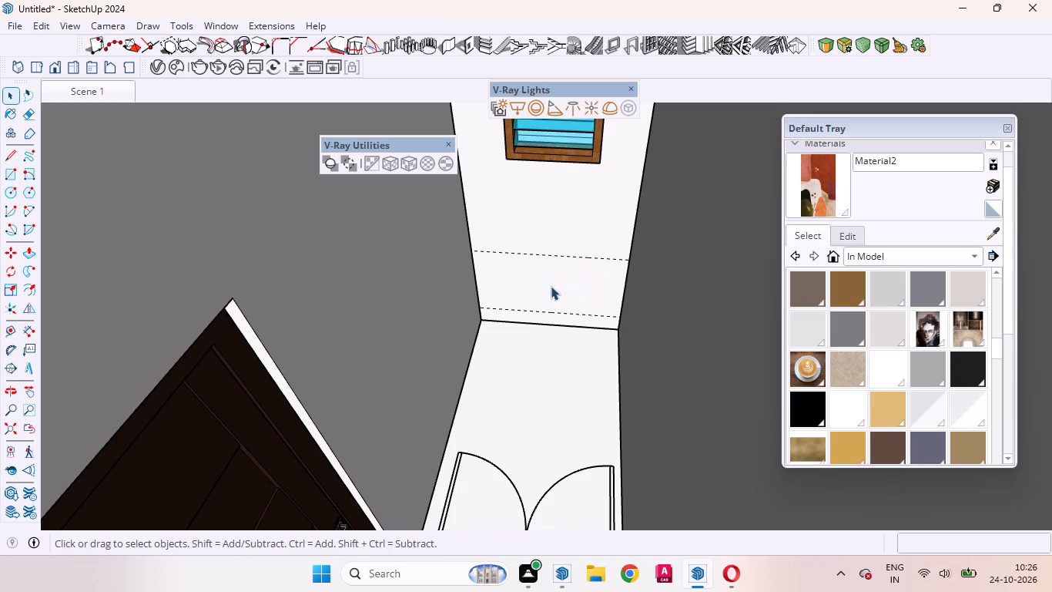
Make a new group and draw a 2' by 4' rectangle inside it, spanning the end wall between the two guides.
scroll(535, 352, "down", 10)
right_click(539, 183)
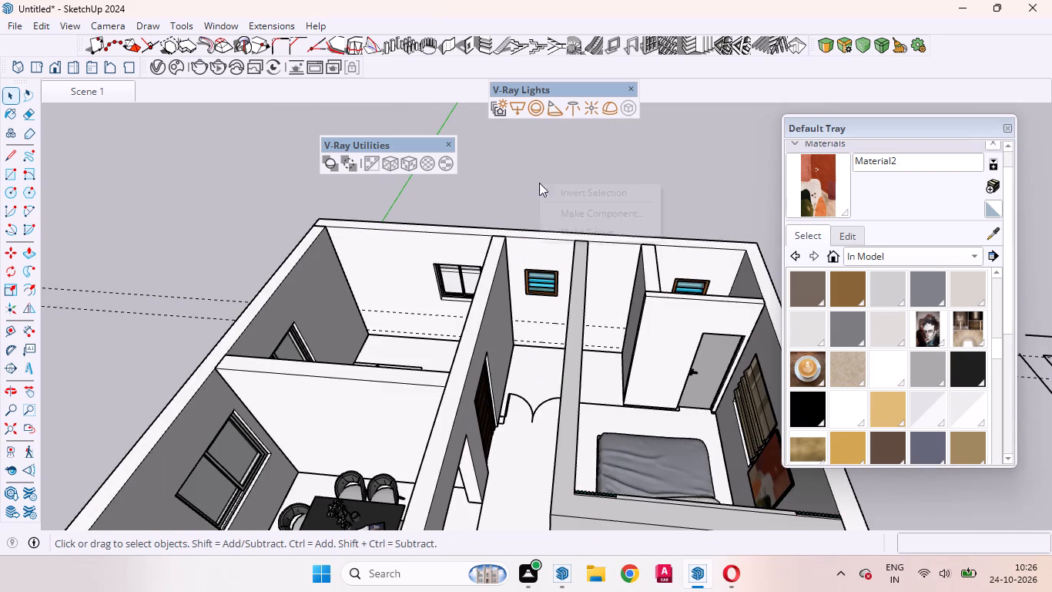
left_click(564, 232)
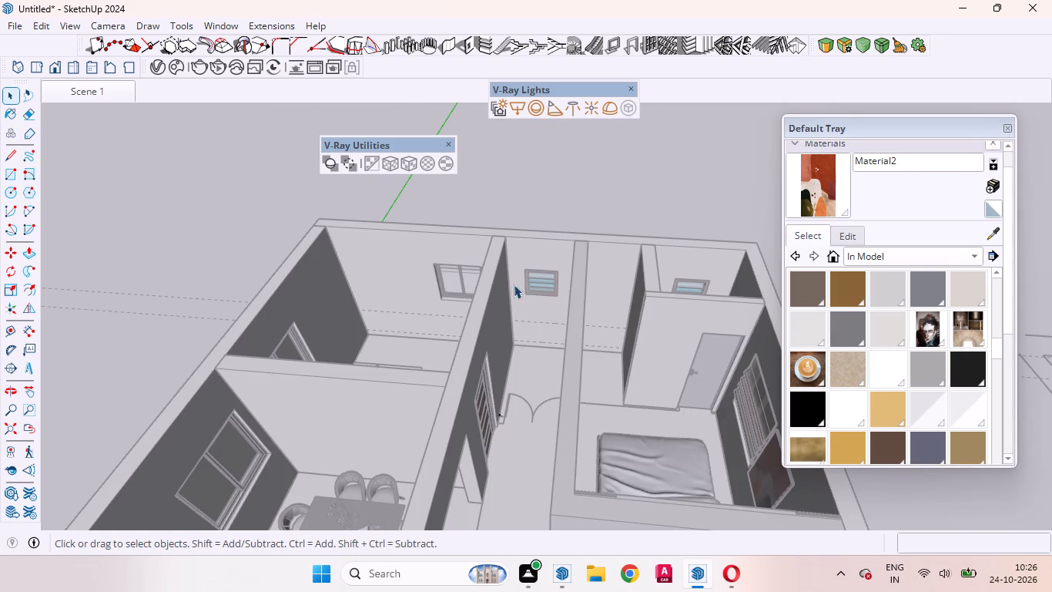
key("r")
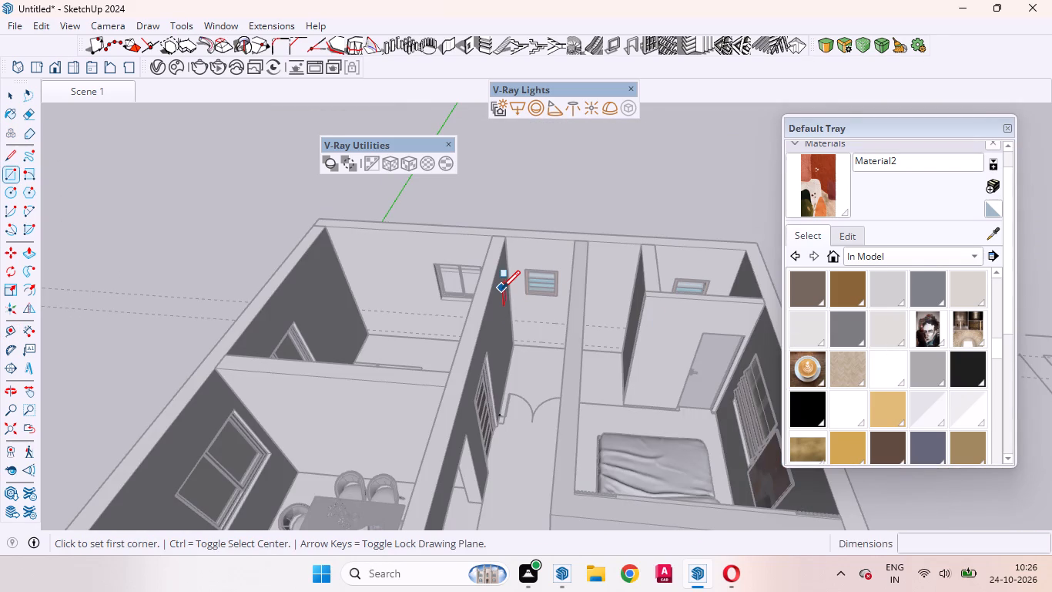
scroll(531, 337, "up", 9)
left_click(491, 335)
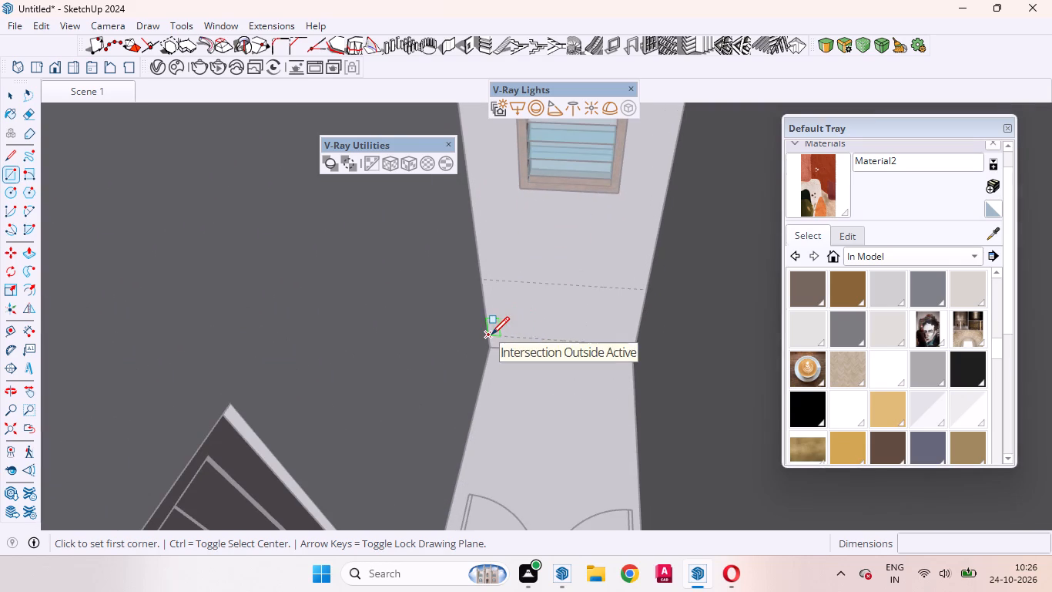
left_click(646, 290)
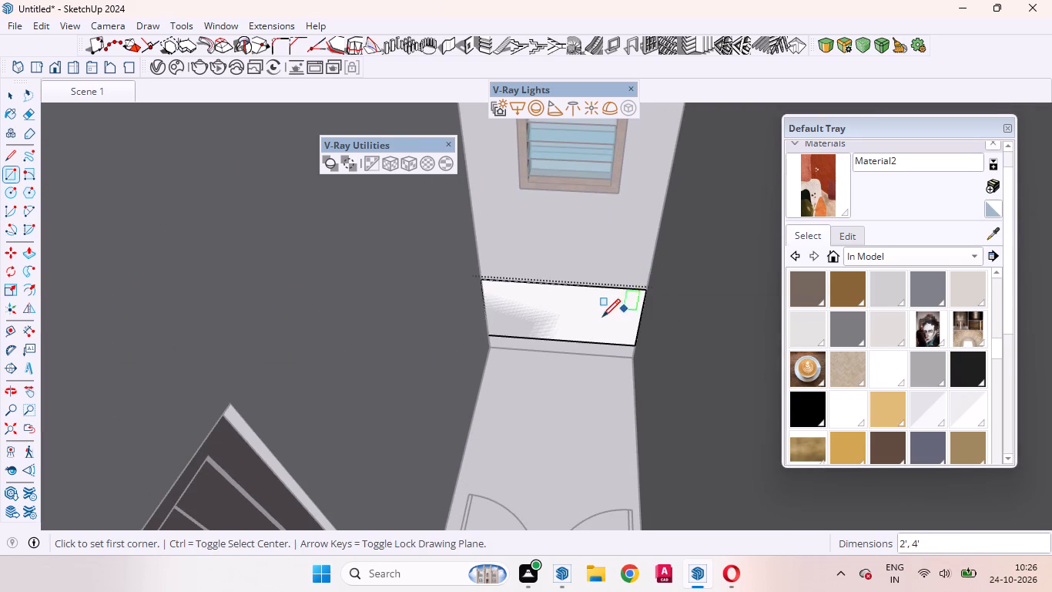
Push/Pull the rectangle 15 inches out from the end wall into a box.
key("p")
left_click_drag(591, 314, 594, 330)
type("15")
key("Return")
key("space")
Copy the left vertical edge of the box's front face 3 mm inward.
middle_click_drag(594, 336, 649, 300)
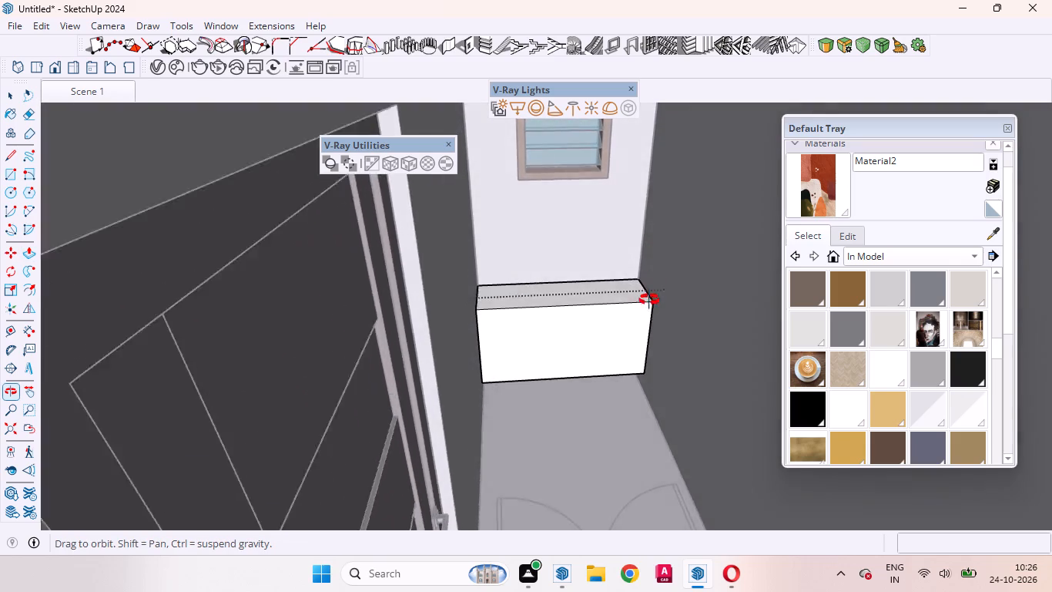
middle_click_drag(649, 300, 634, 313)
scroll(563, 333, "up", 6)
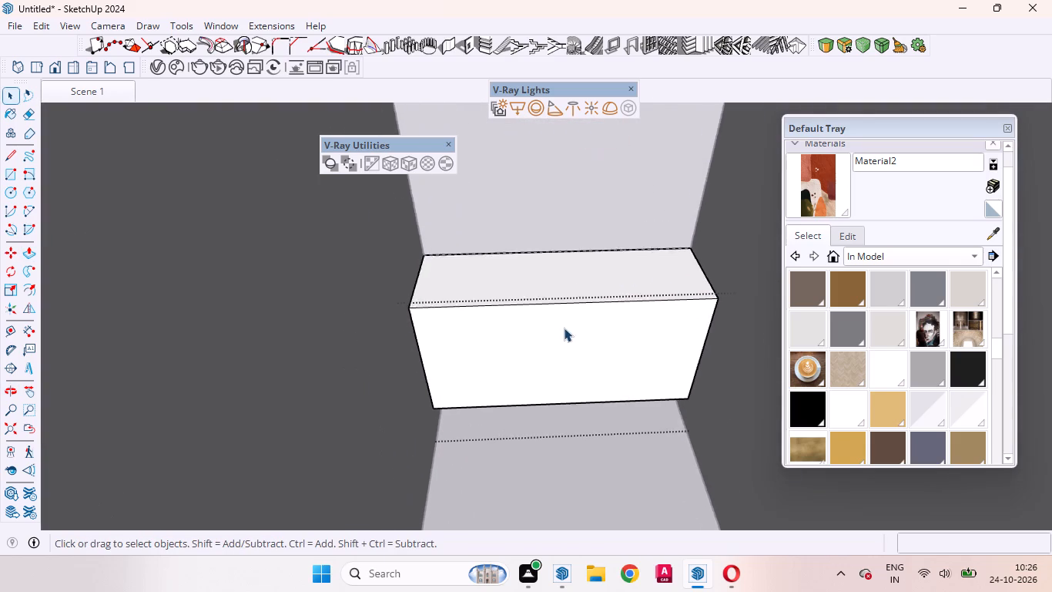
scroll(564, 328, "up", 2)
left_click(552, 297)
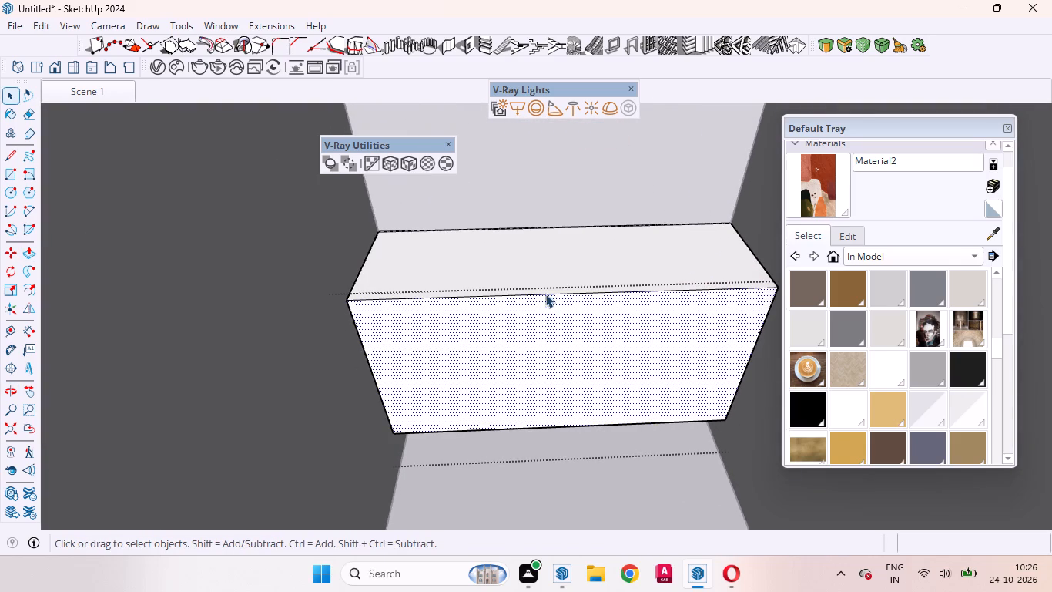
left_click(369, 354)
left_click(367, 355)
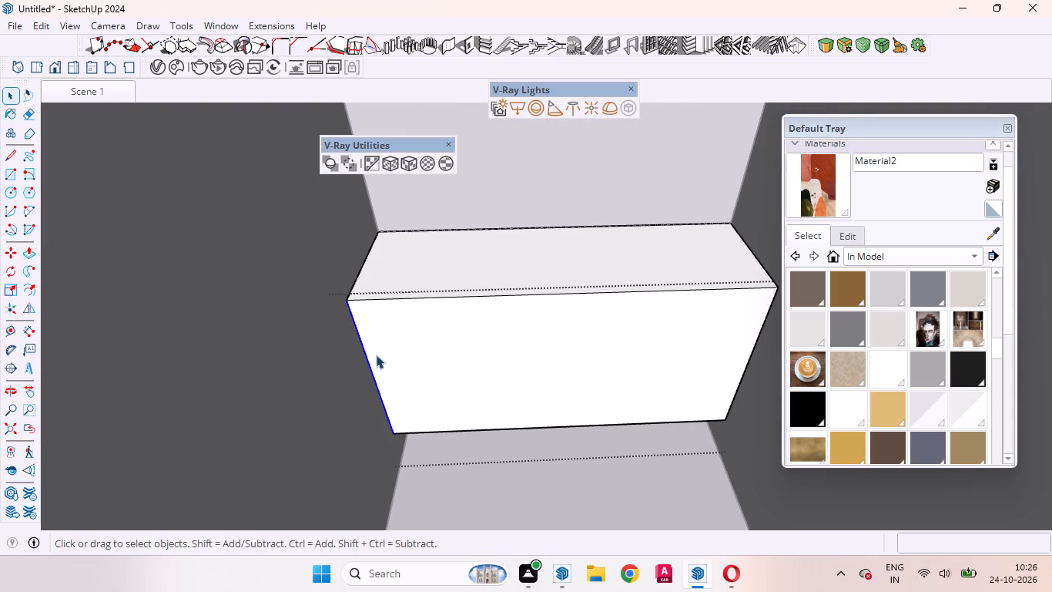
key("m")
left_click(377, 355)
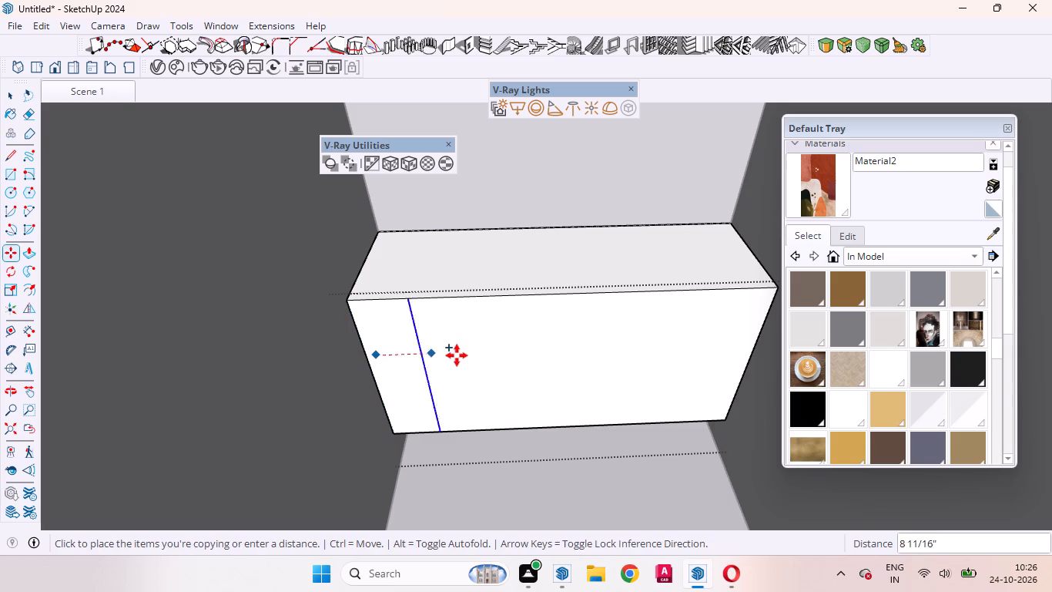
type("3mm")
key("Return")
key("space")
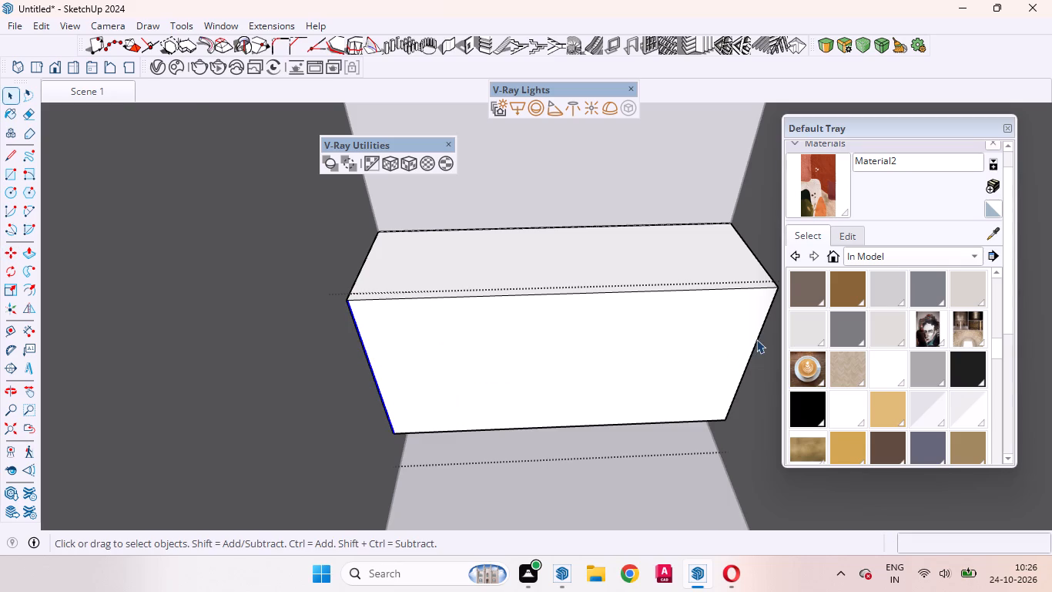
Copy the right vertical edge of the box's front face 3 mm inward.
left_click(758, 339)
key("m")
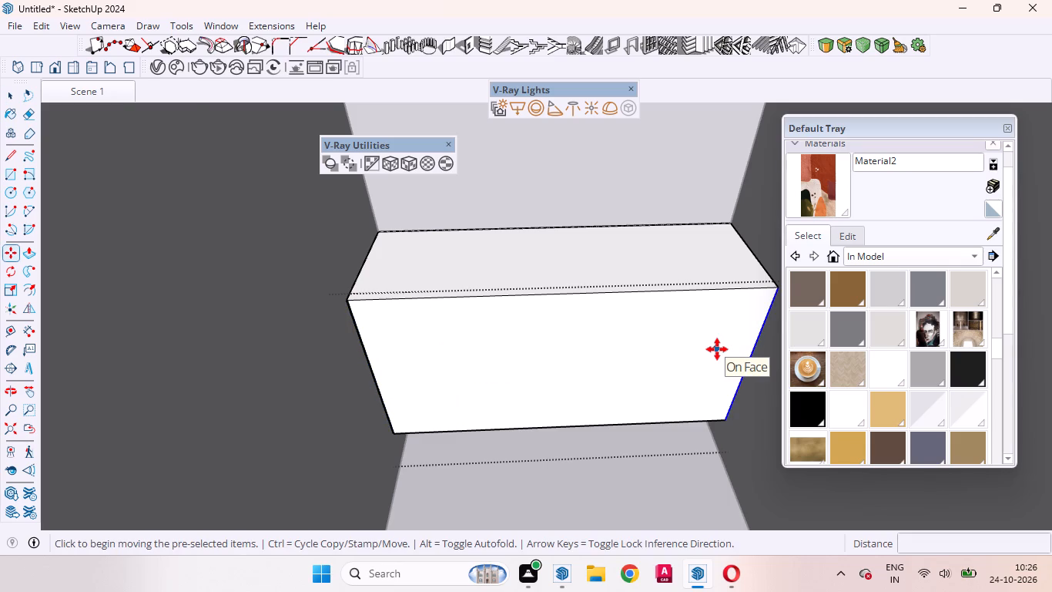
left_click(717, 349)
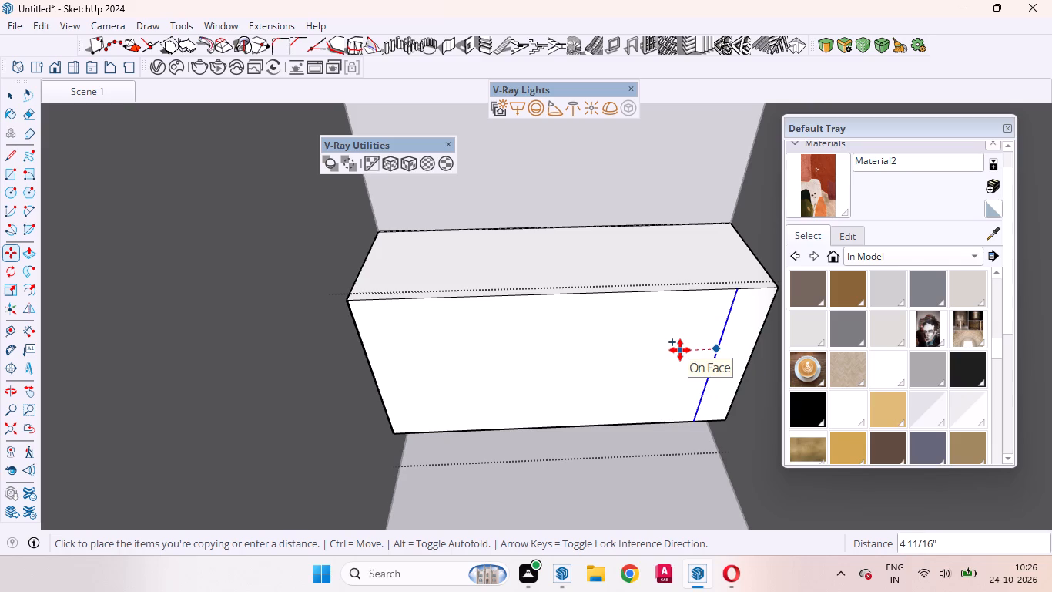
type("3mm")
key("Return")
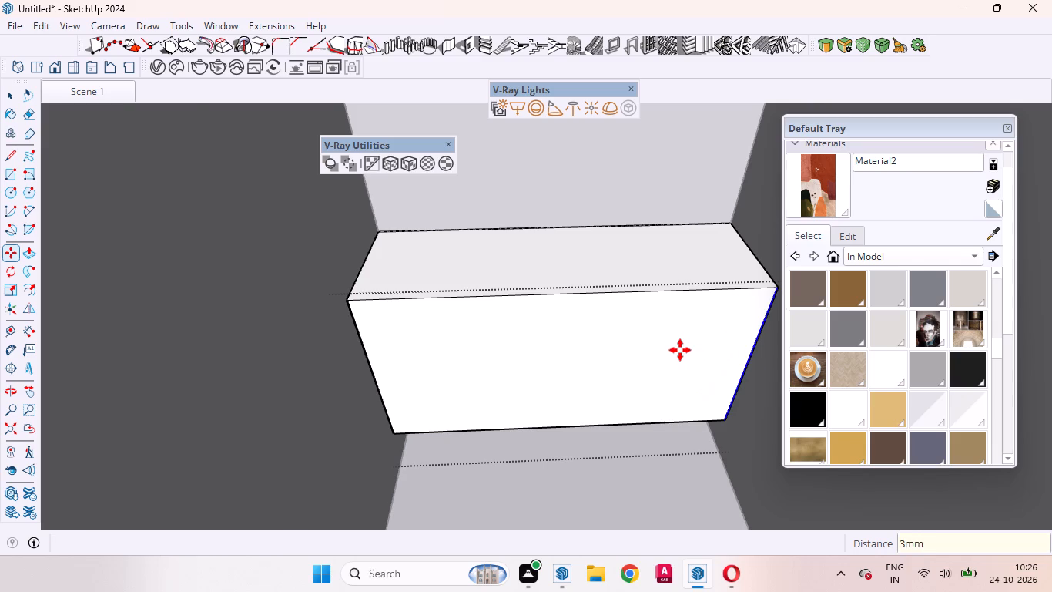
key("space")
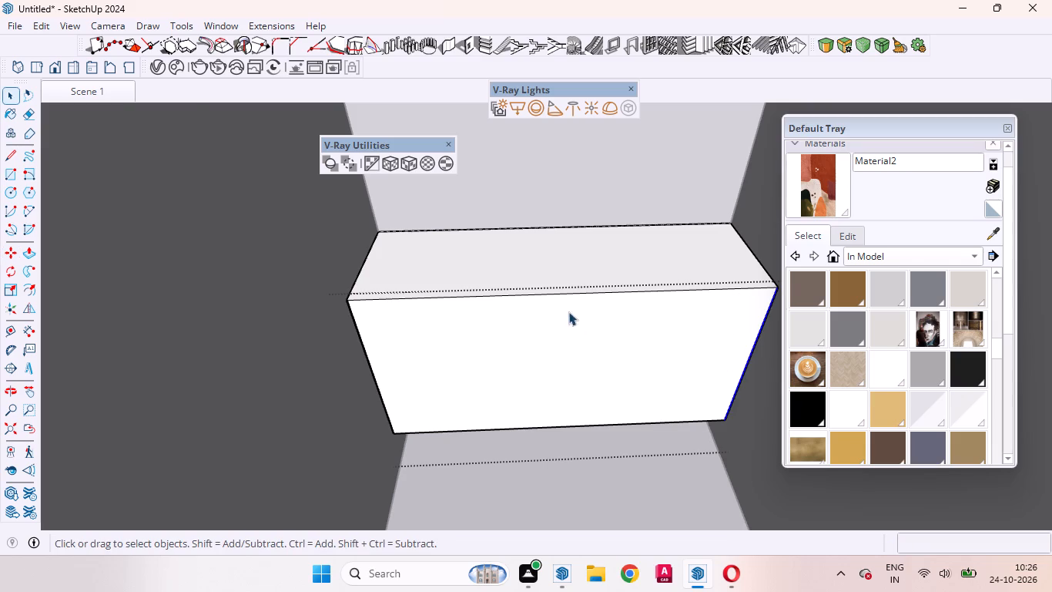
Copy the top edge of the box's front face 25 mm downward.
left_click(437, 299)
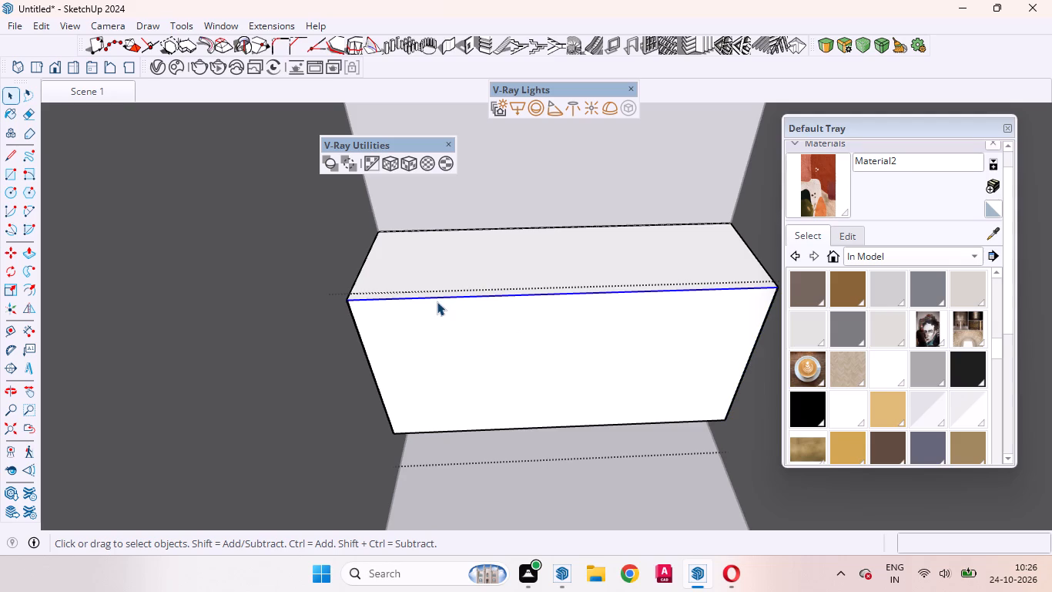
key("m")
left_click(437, 301)
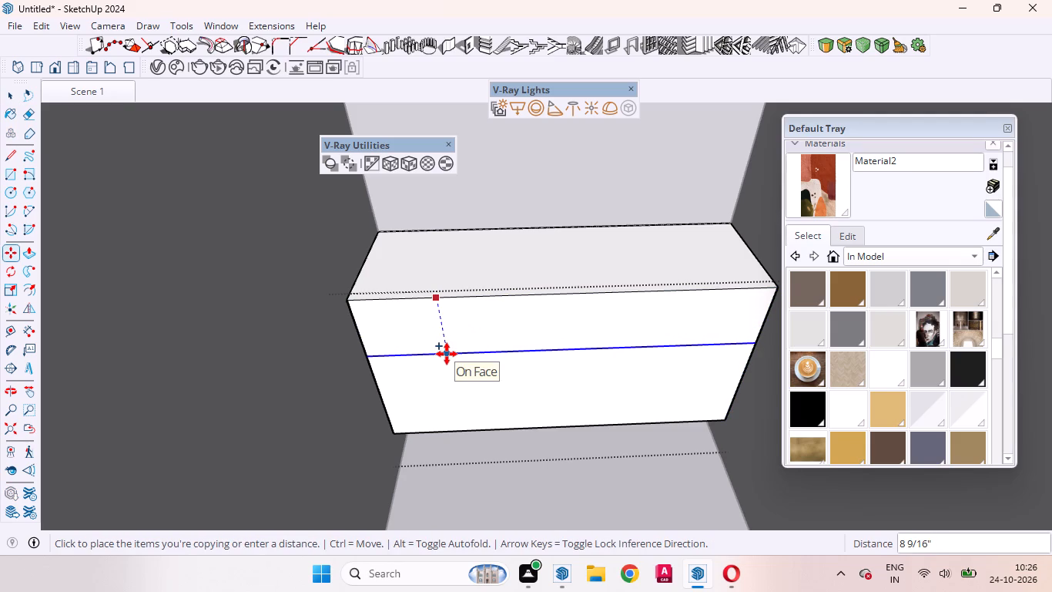
type("25mm")
key("Return")
key("space")
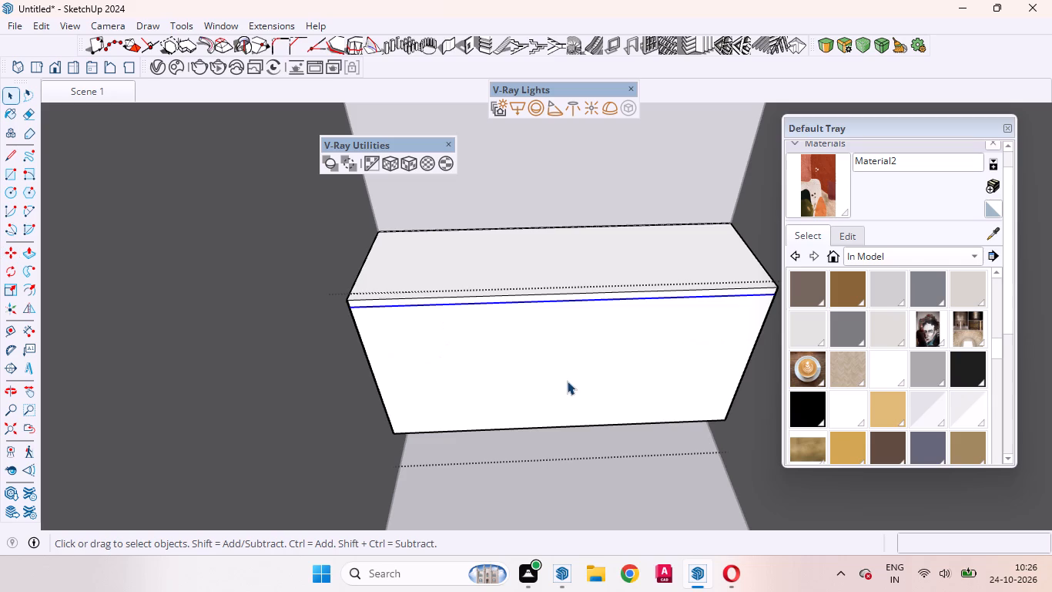
left_click(567, 381)
Copy the inset vertical line near the front face's left edge 1' inward.
middle_click_drag(533, 382, 536, 266)
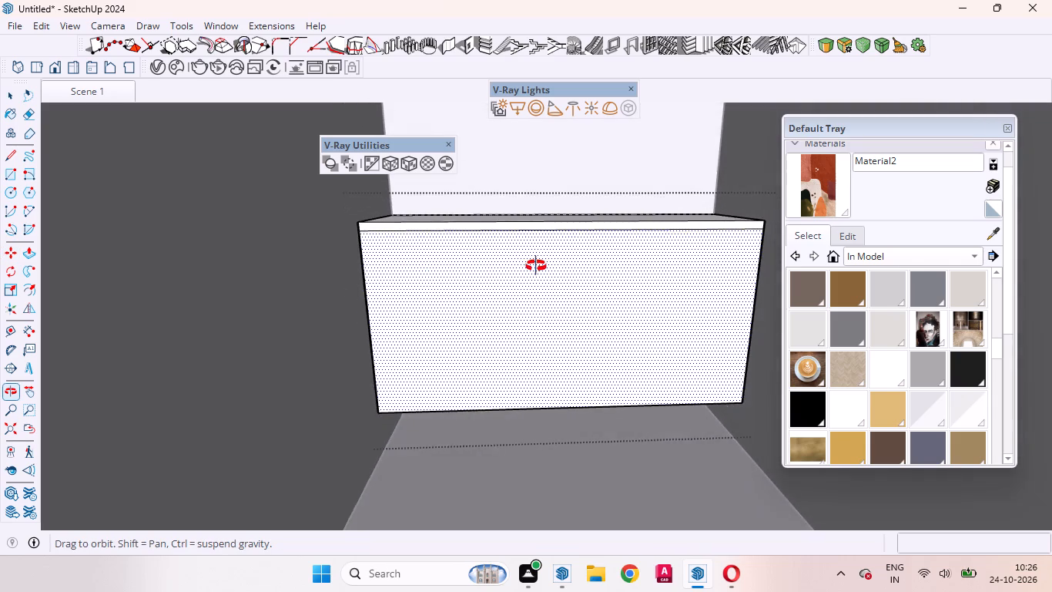
middle_click_drag(536, 266, 526, 269)
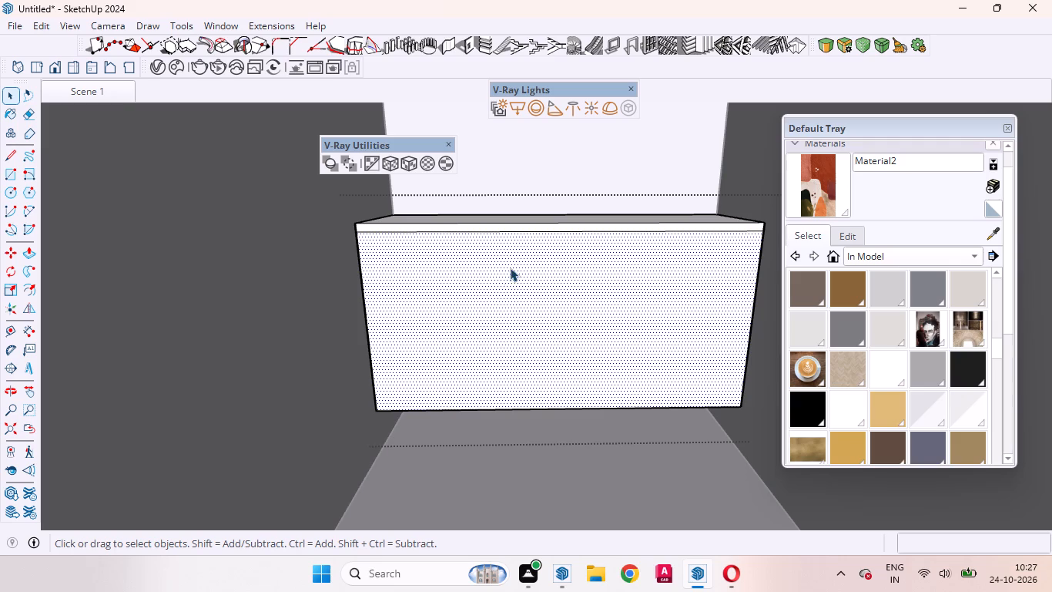
key("l")
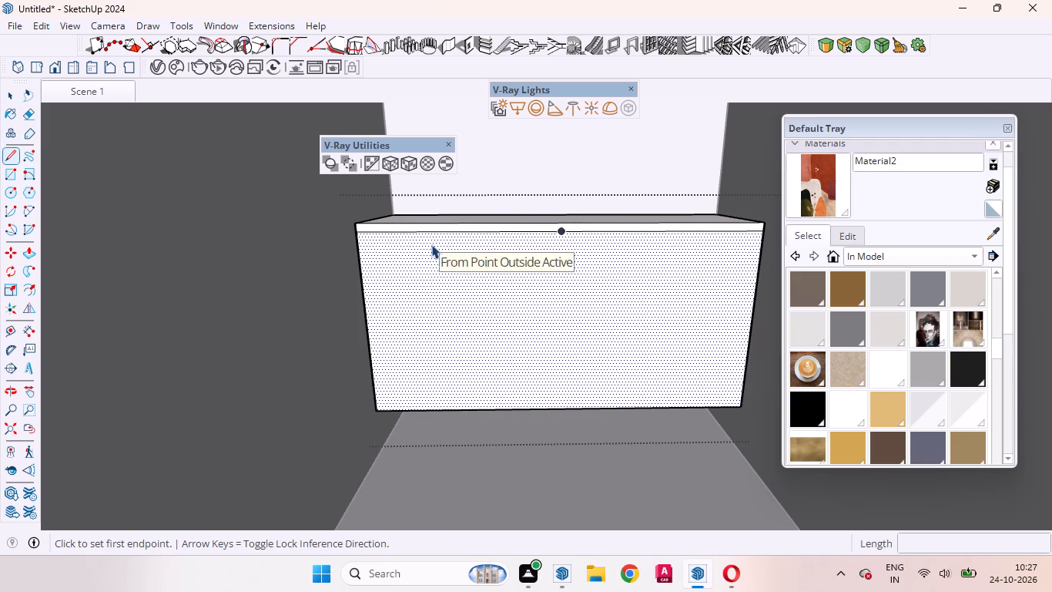
key("space")
scroll(349, 288, "up", 9)
left_click(374, 301)
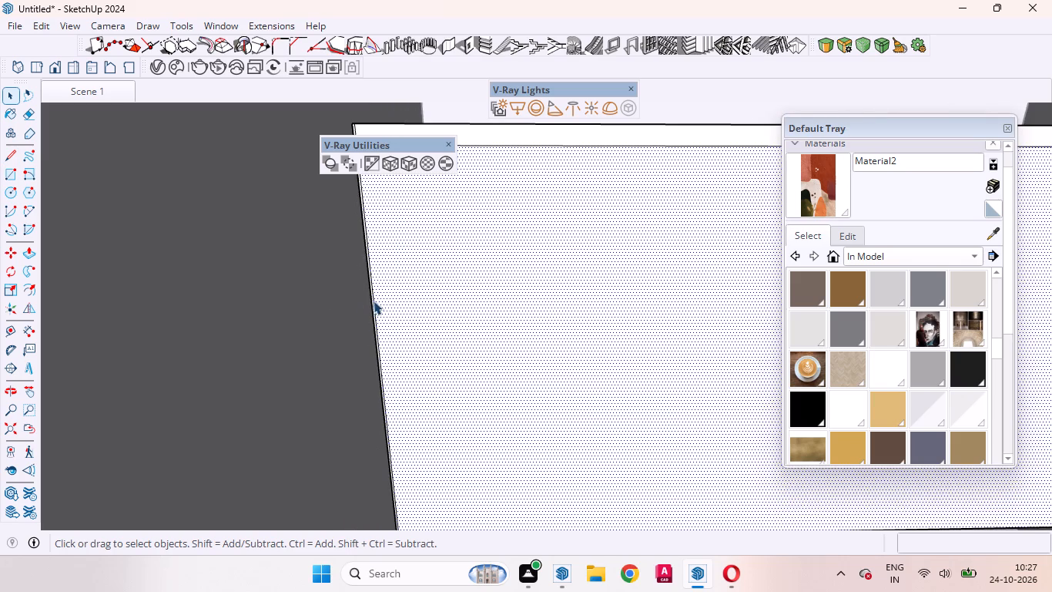
key("m")
left_click(380, 299)
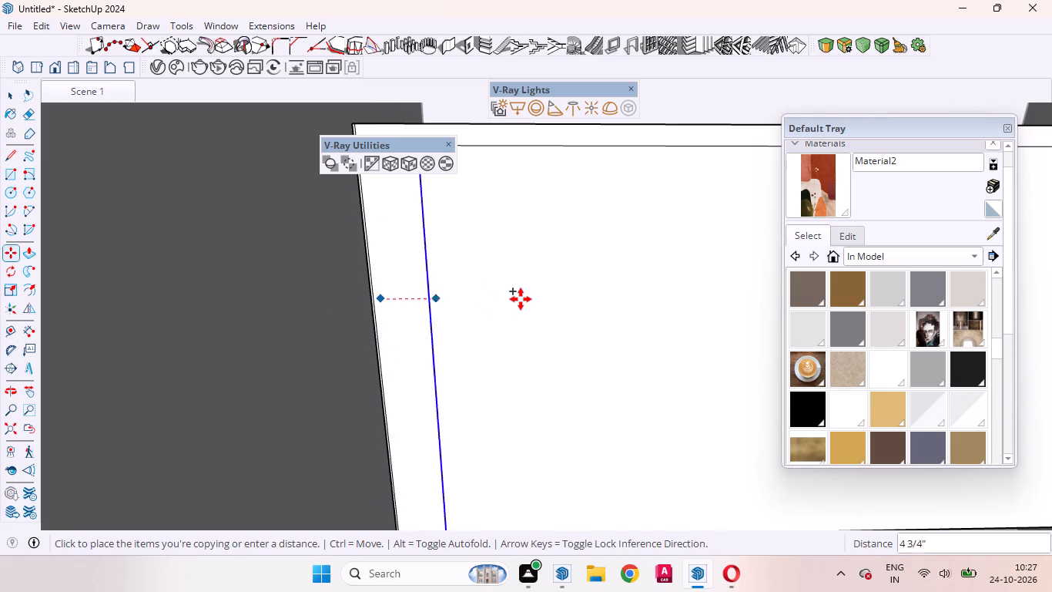
type("1'")
key("Return")
scroll(484, 338, "down", 9)
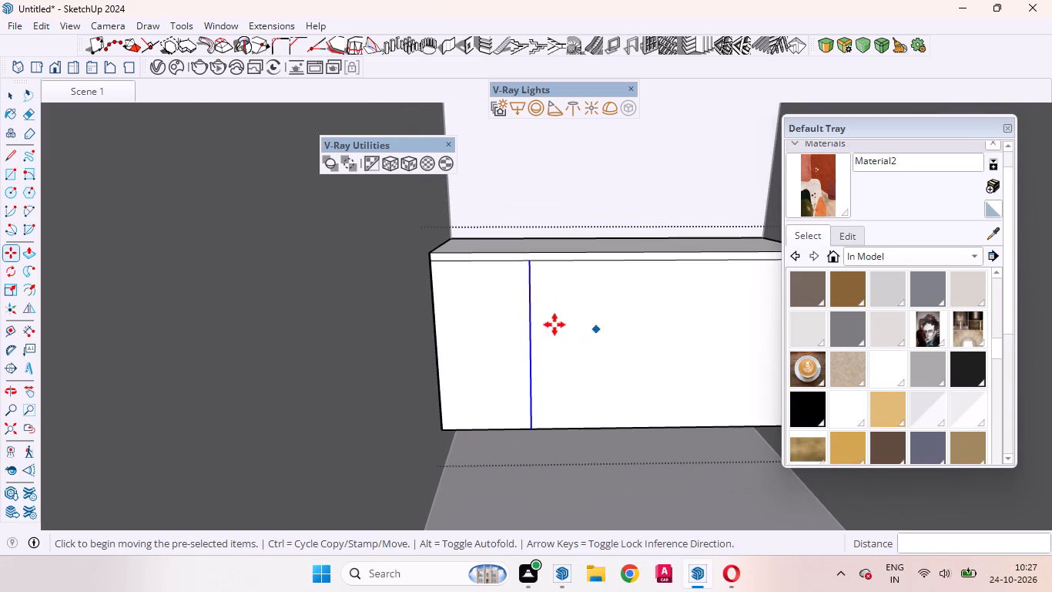
key("space")
Copy the inset vertical line near the front face's right edge 1' inward.
scroll(437, 333, "down", 2)
middle_click_drag(470, 347, 465, 364)
scroll(707, 320, "up", 9)
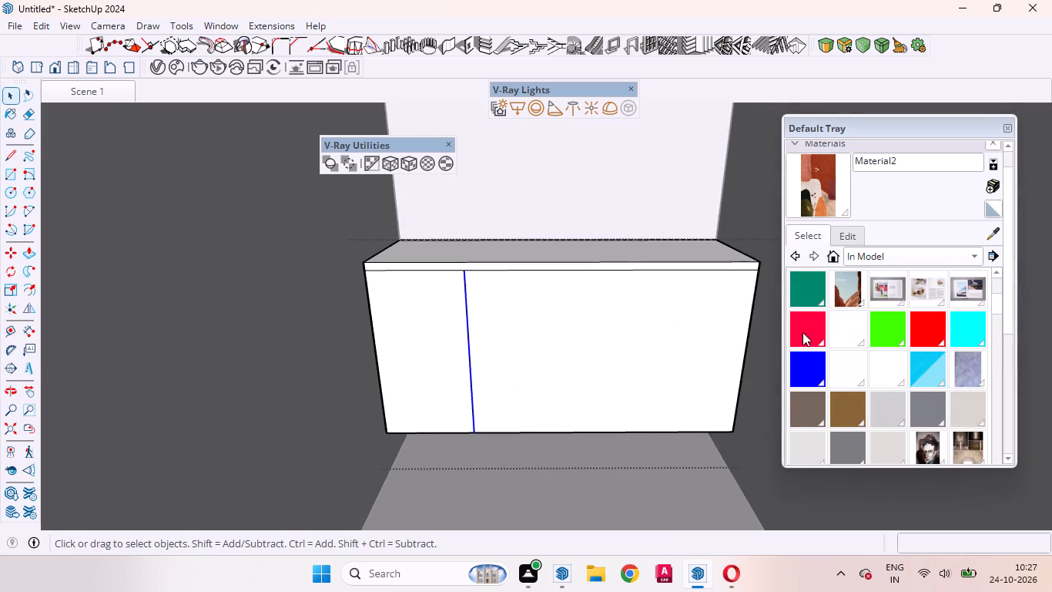
scroll(802, 332, "up", 12)
left_click(735, 294)
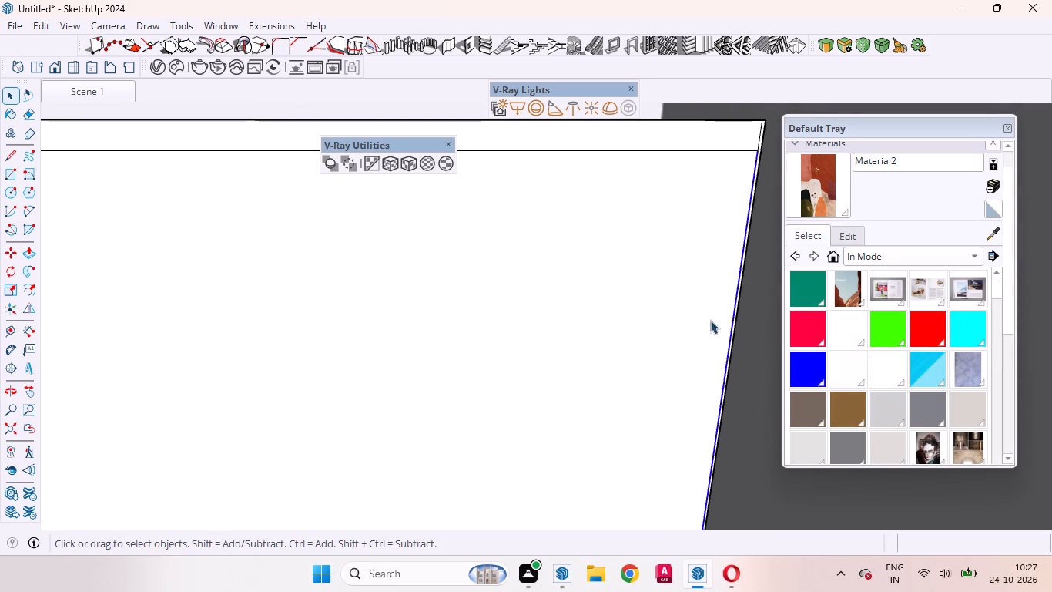
key("m")
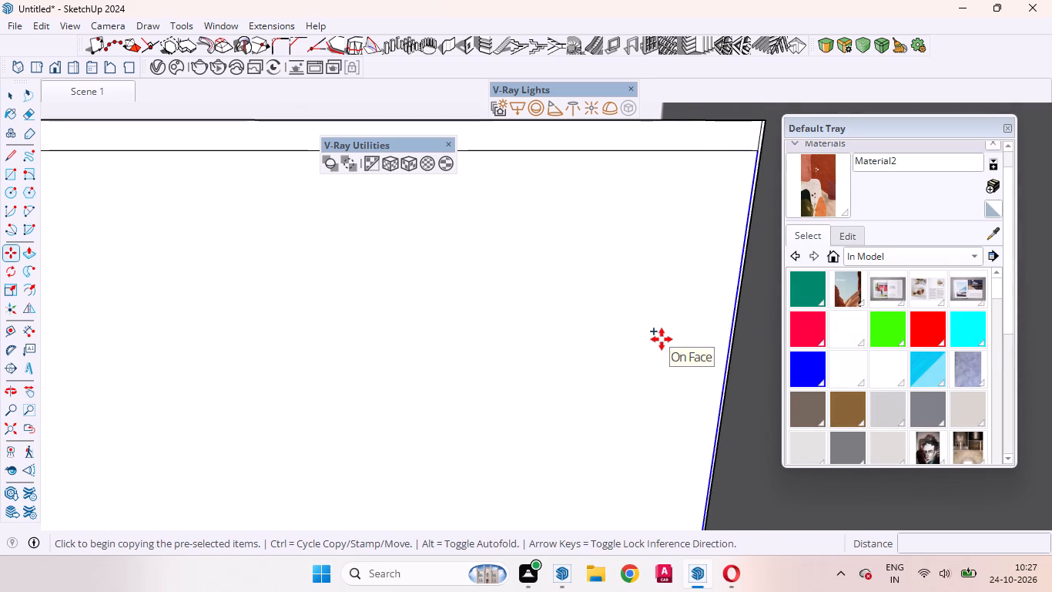
left_click(662, 339)
key("1")
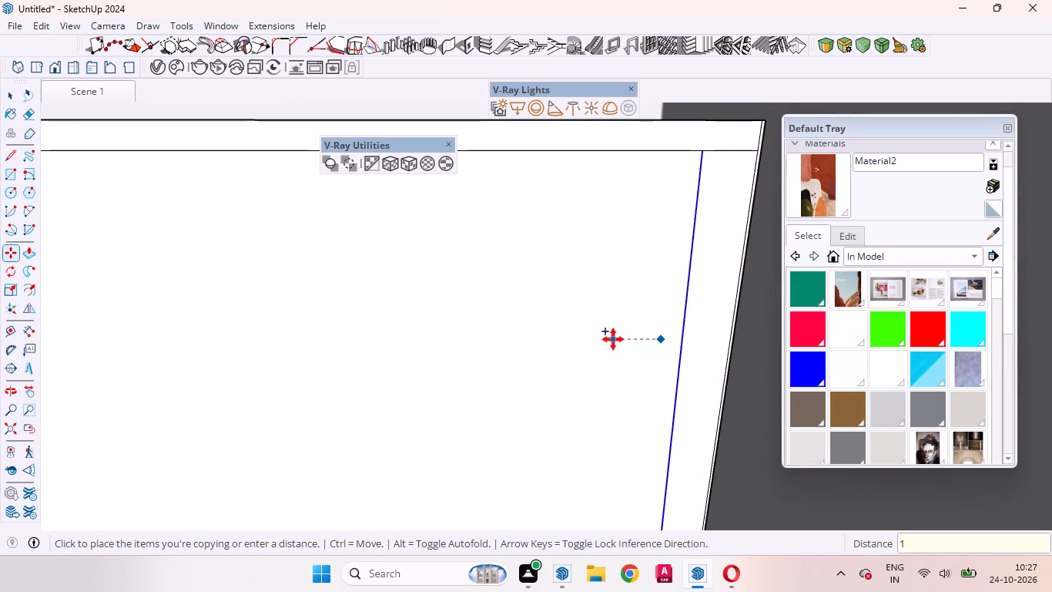
key("apostrophe")
key("Return")
key("space")
scroll(693, 335, "down", 10)
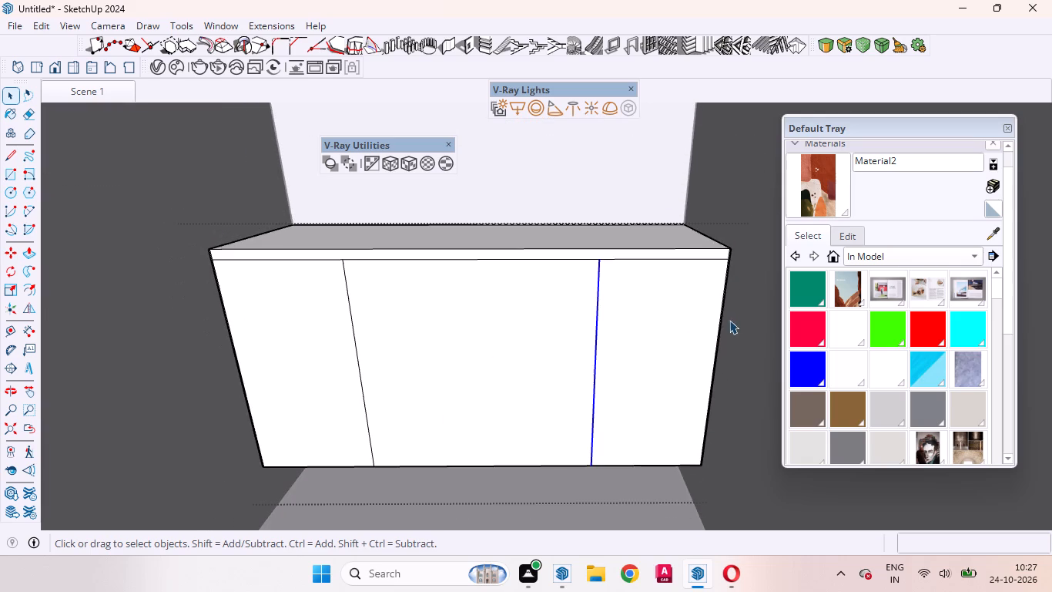
Draw a horizontal line about 1' 11 3/4" long across the centre panel, joining the midpoints of its two vertical sides.
left_click(637, 338)
left_click(541, 351)
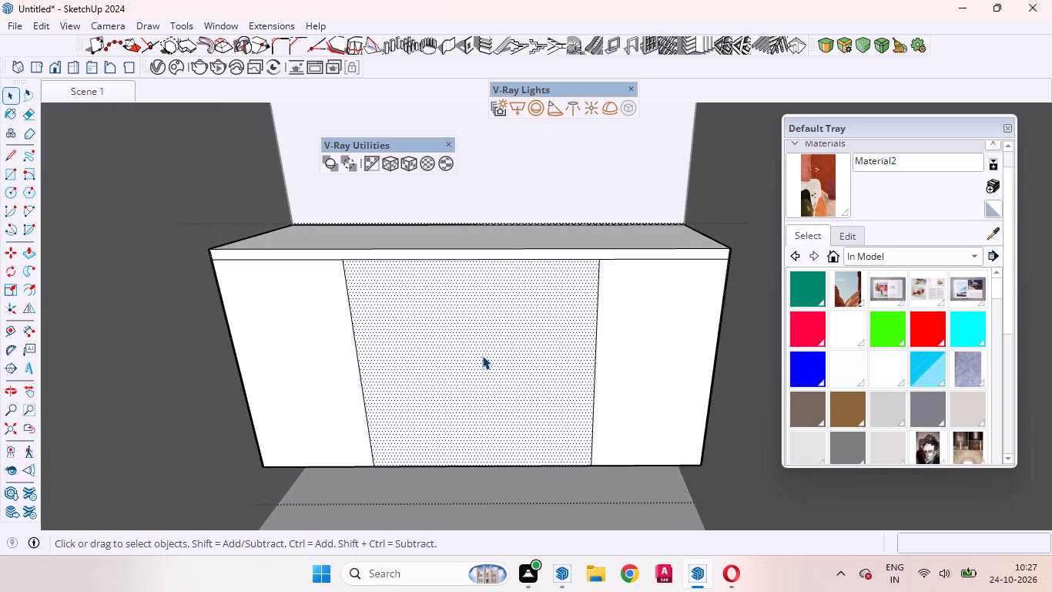
key("l")
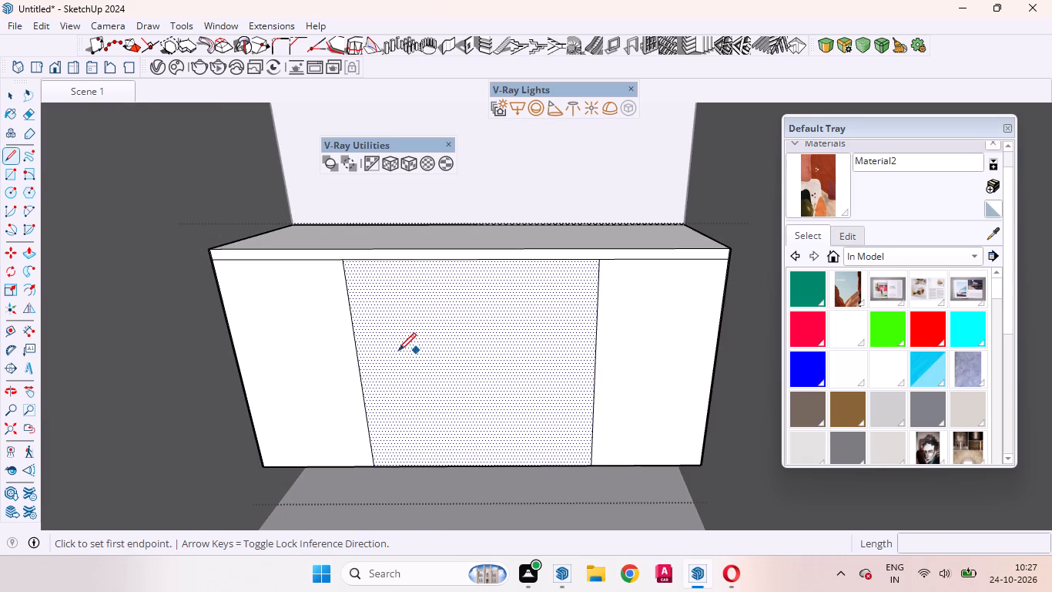
left_click(362, 370)
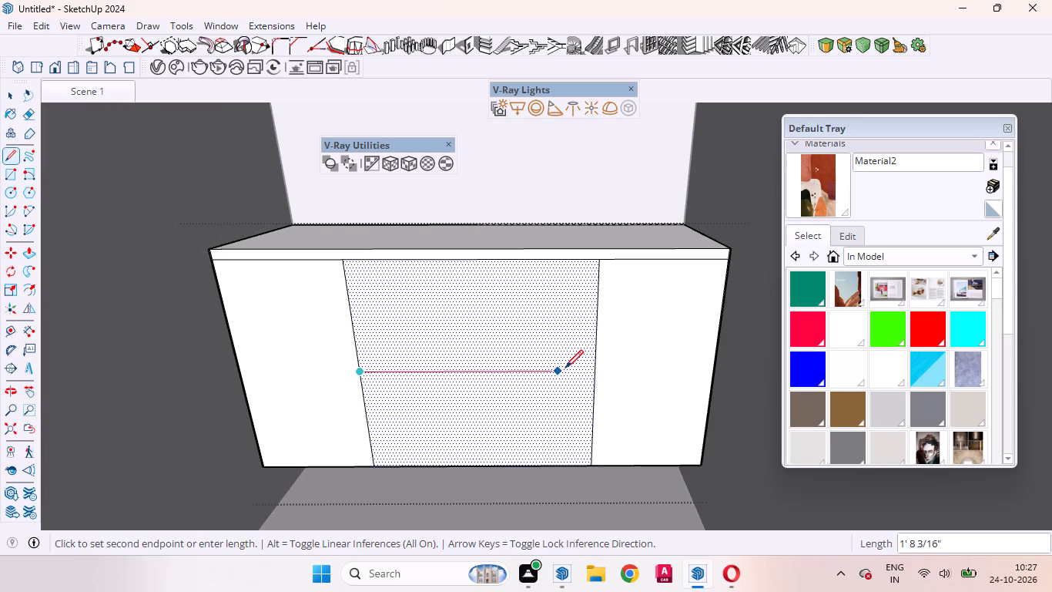
left_click(595, 369)
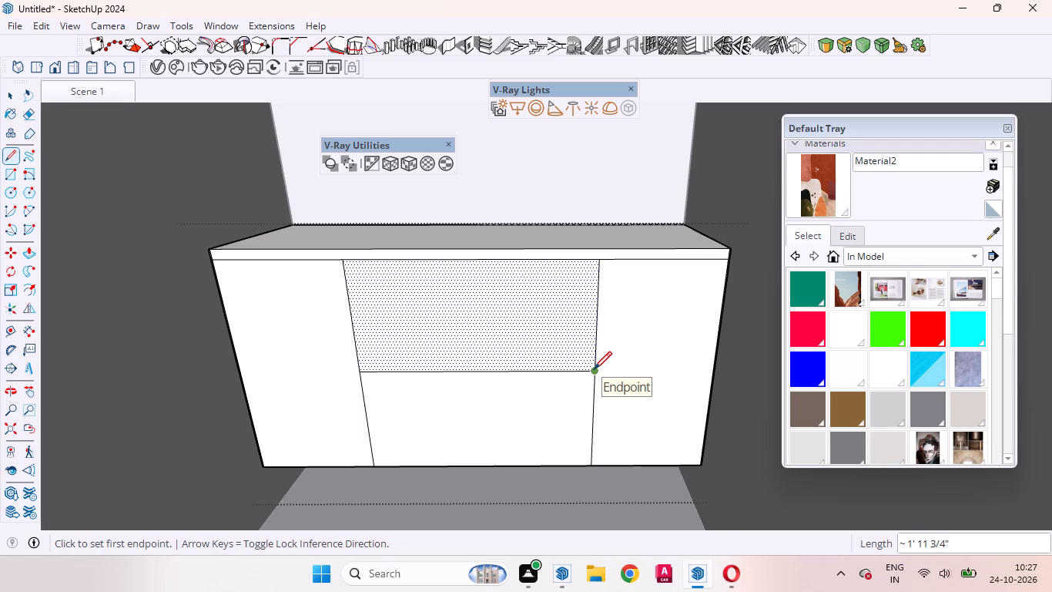
Draw a vertical line about 11 1/2" long from the horizontal divider's midpoint up to the midpoint of the centre panel's top edge.
left_click(474, 373)
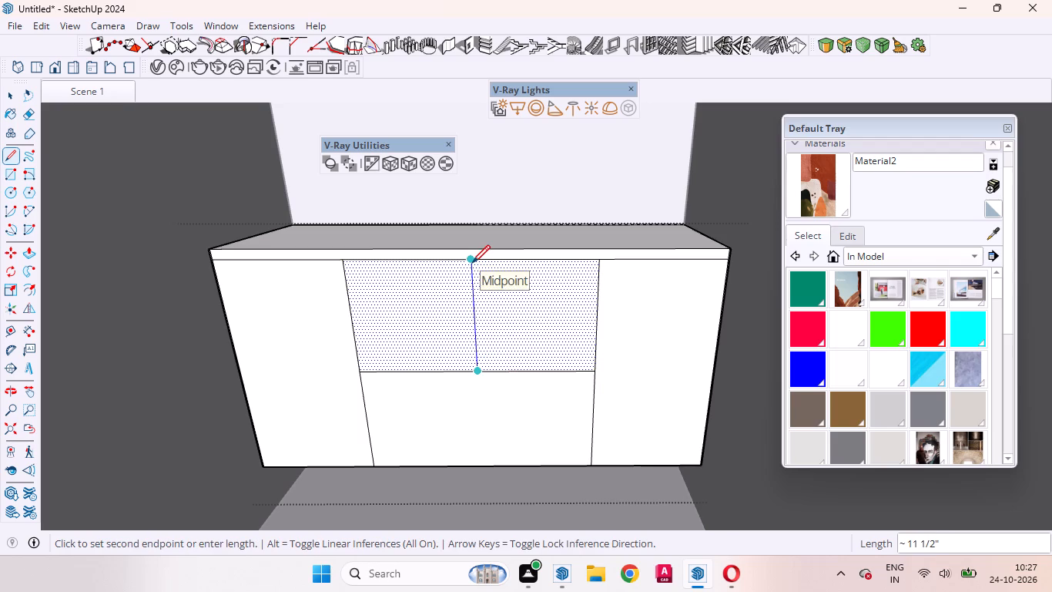
left_click(472, 263)
key("space")
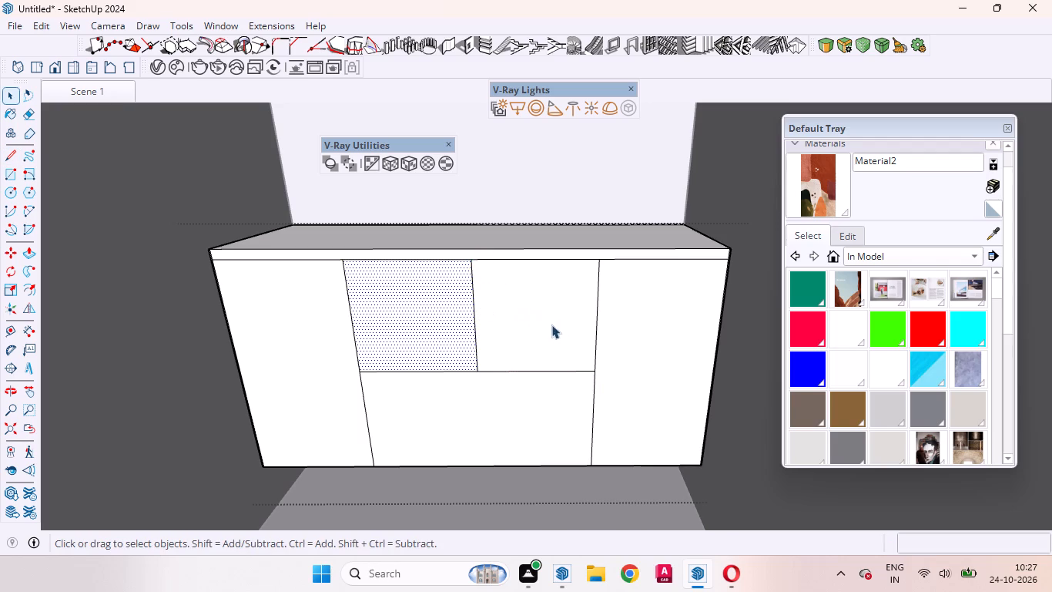
left_click(551, 325)
left_click(462, 416)
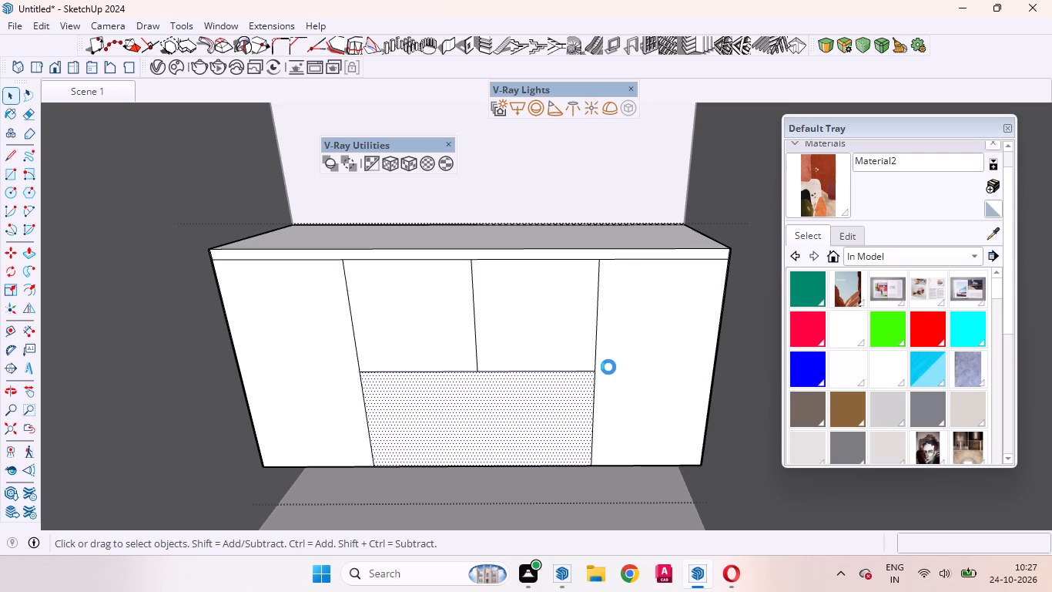
Copy all segments of the horizontal line beneath the front face's top strip 5 mm downward.
scroll(380, 290, "up", 3)
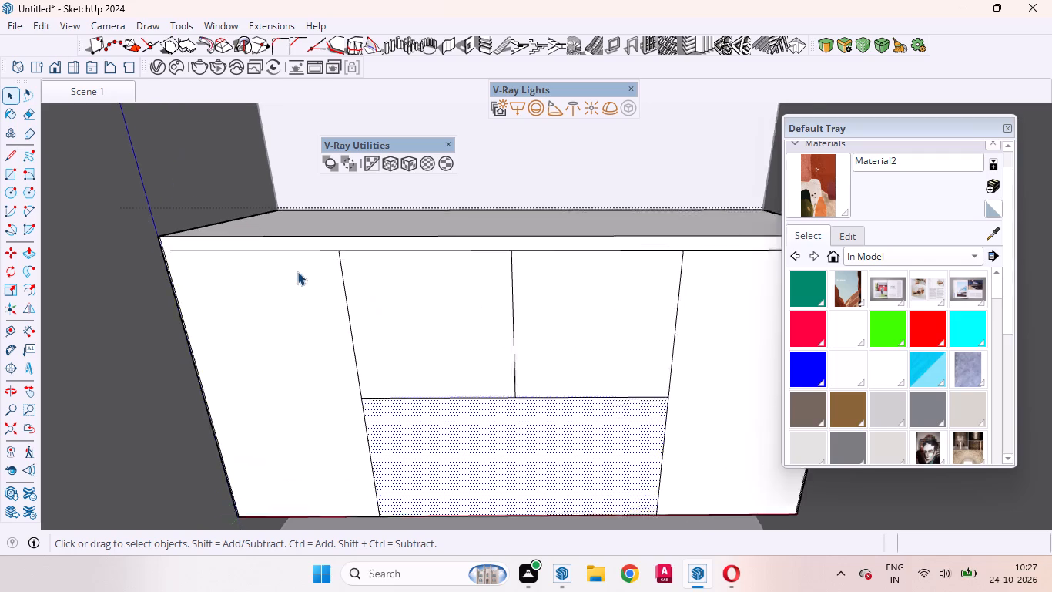
scroll(297, 271, "up", 1)
middle_click_drag(271, 277, 414, 257)
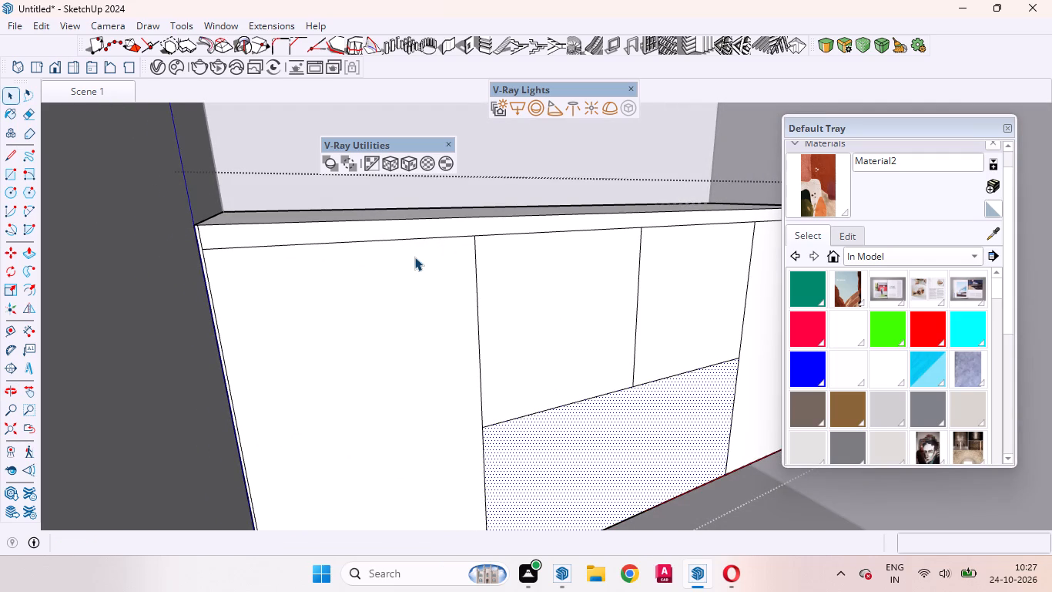
scroll(346, 245, "up", 2)
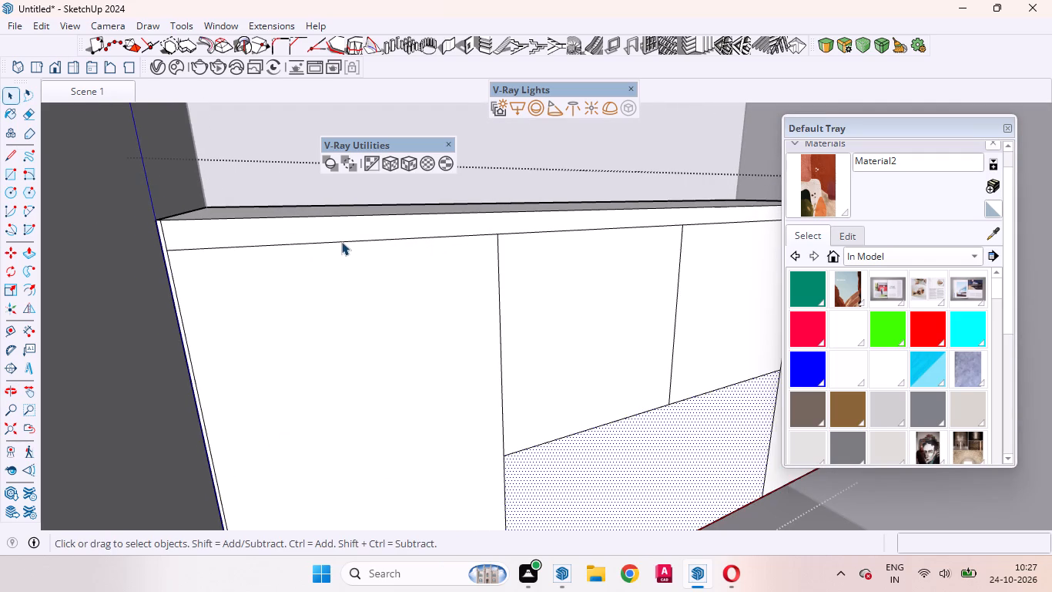
left_click(341, 241)
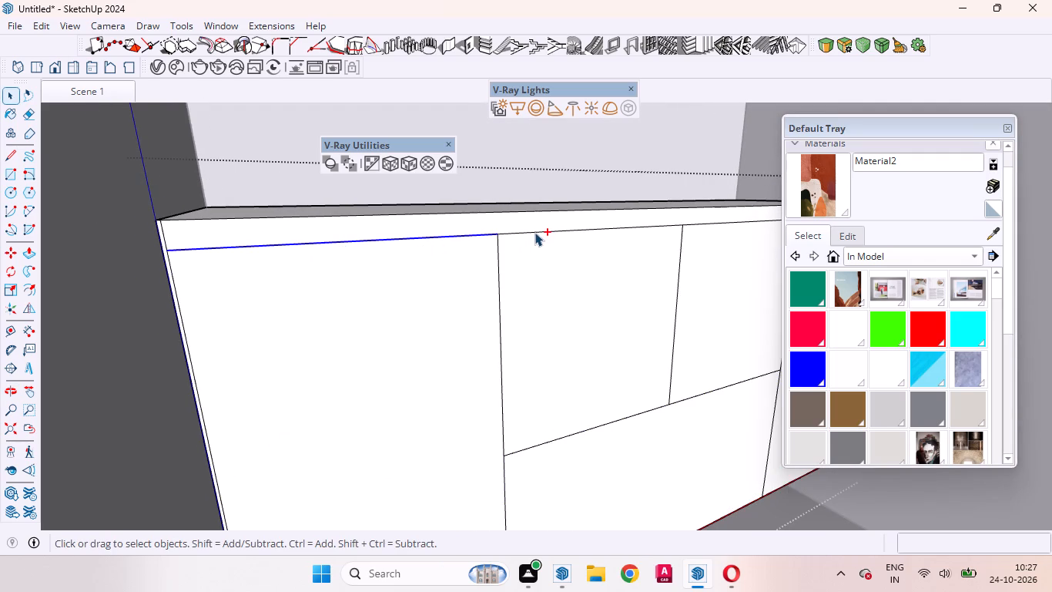
left_click(534, 232, "ctrl")
scroll(337, 285, "down", 4, "ctrl")
left_click(651, 235, "ctrl")
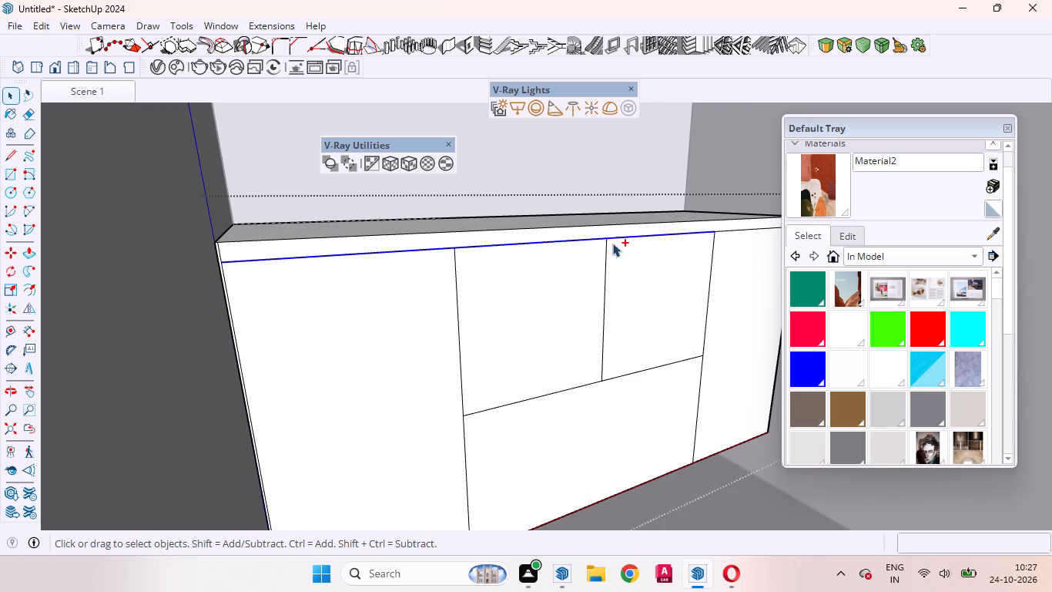
scroll(363, 301, "down", 2, "ctrl")
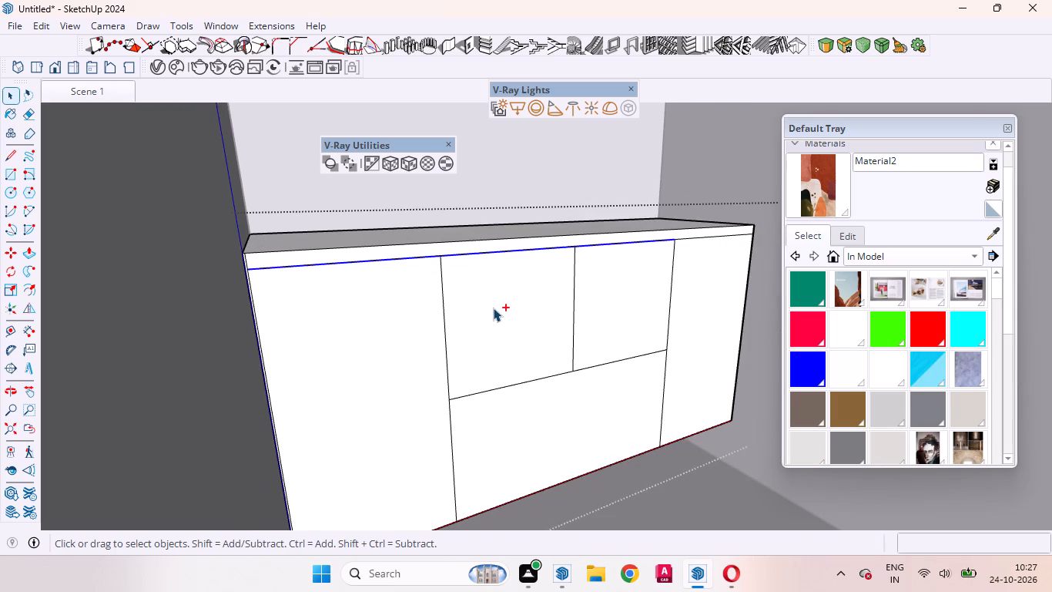
scroll(387, 367, "down", 2, "ctrl")
scroll(698, 309, "up", 6, "ctrl")
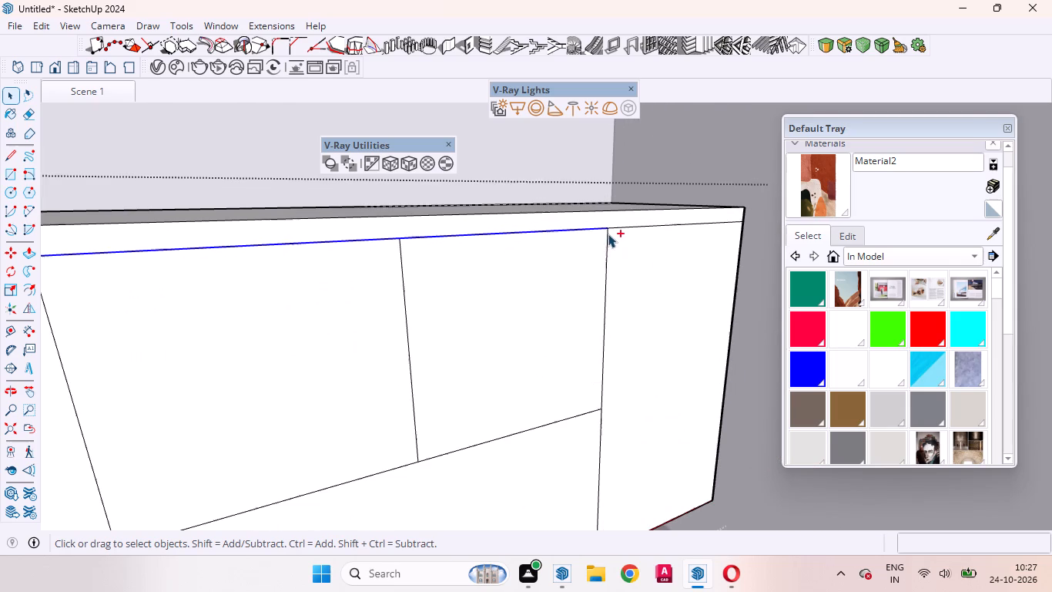
left_click(628, 224, "ctrl")
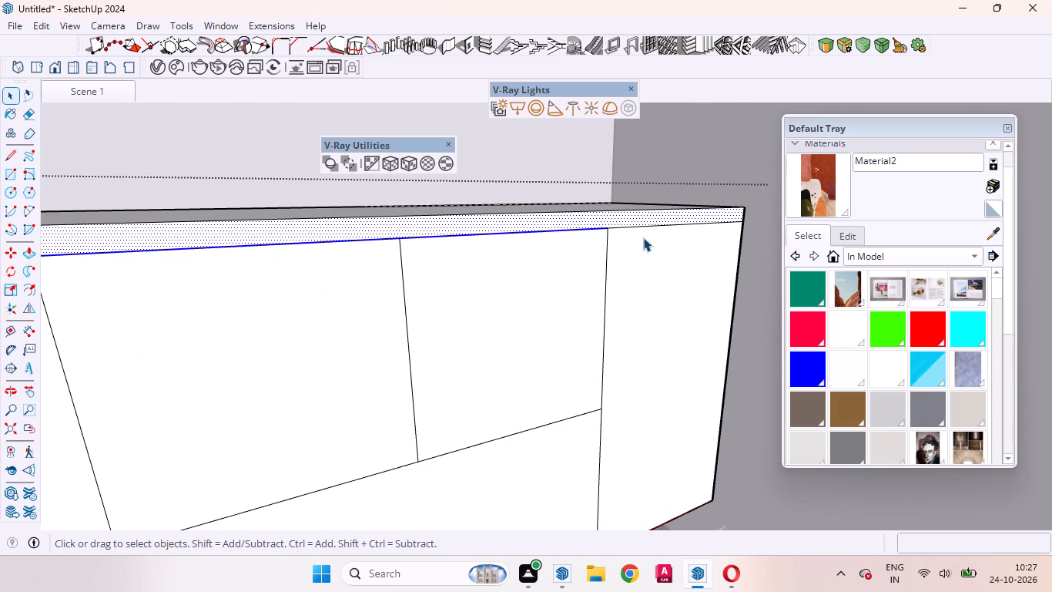
left_click(640, 220, "shift")
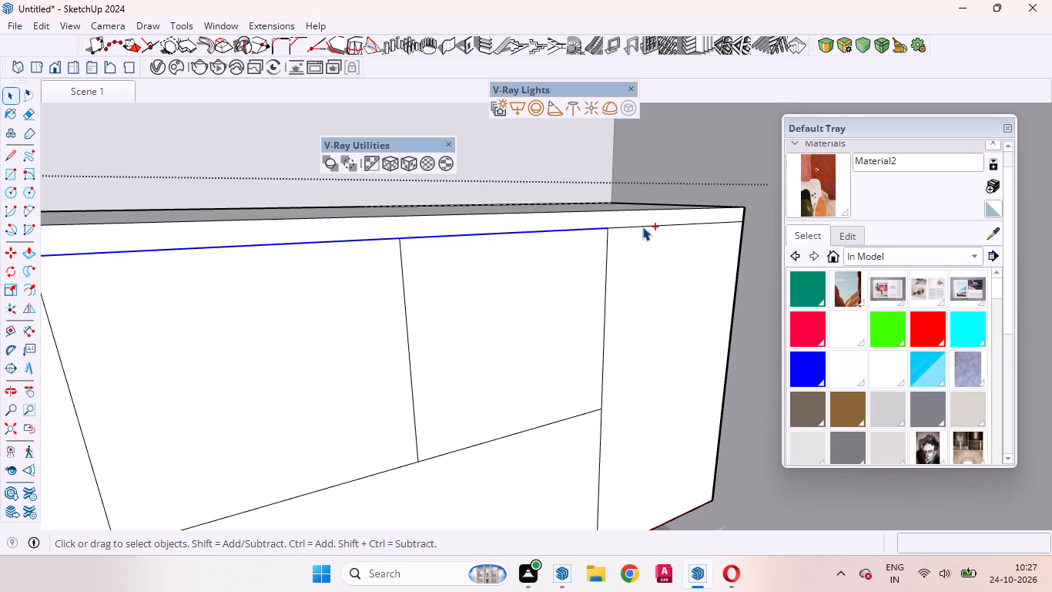
left_click(642, 227, "ctrl")
key("m")
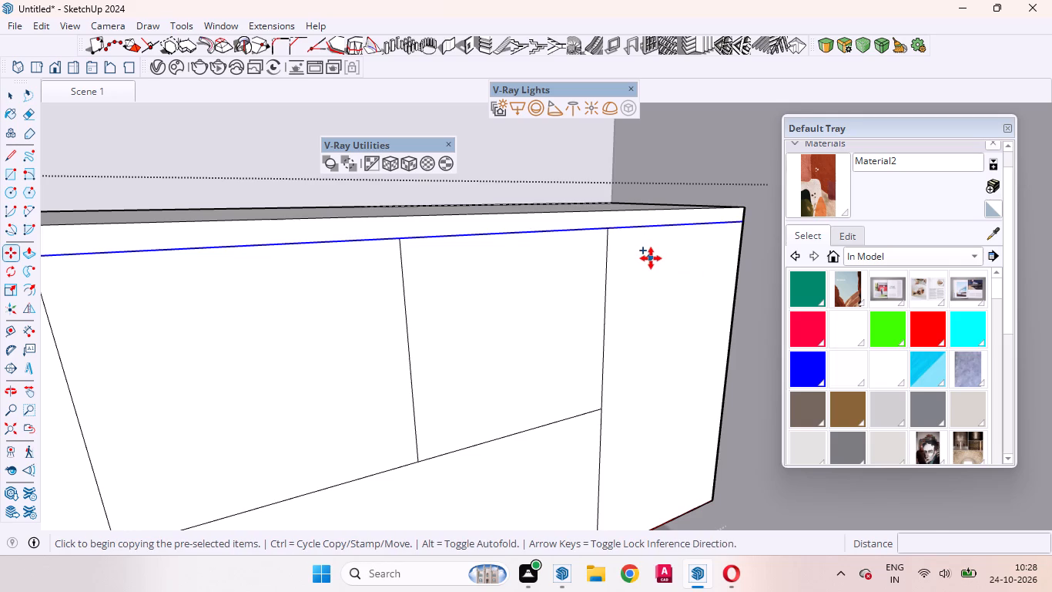
left_click(648, 254)
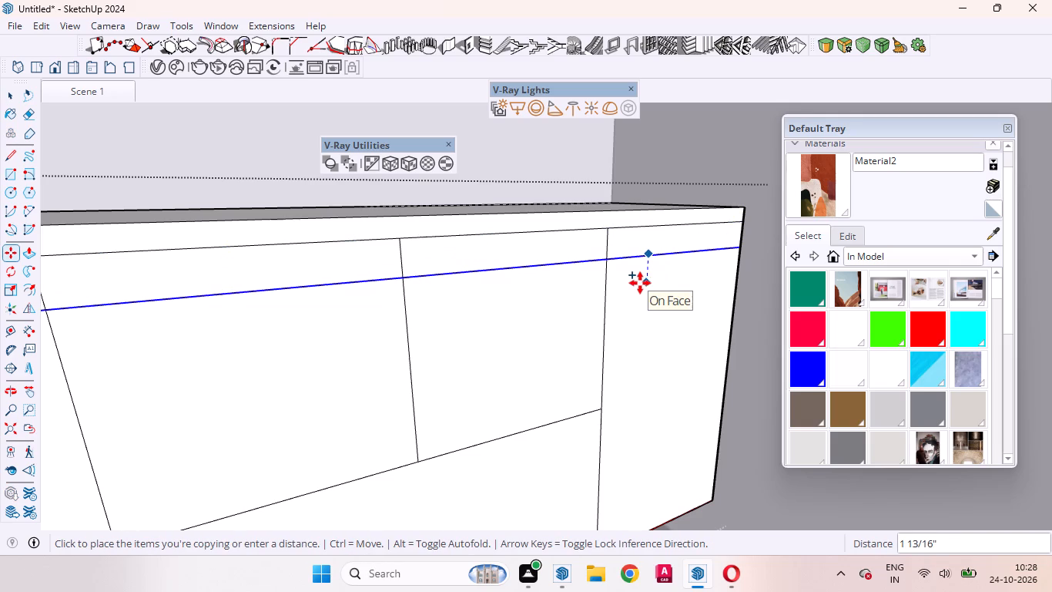
type("5mm")
key("Return")
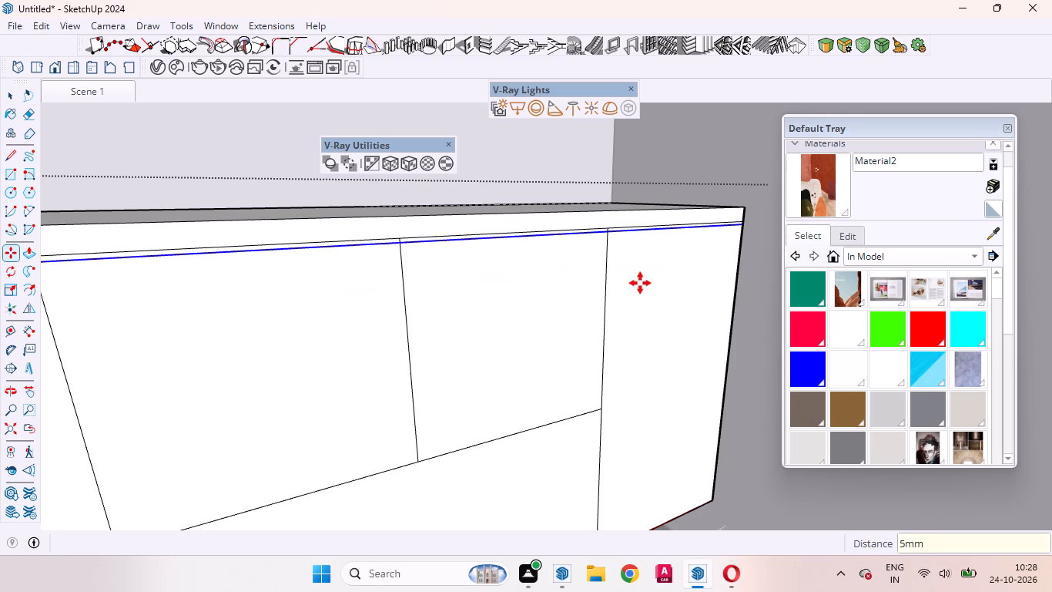
key("space")
left_click(492, 295)
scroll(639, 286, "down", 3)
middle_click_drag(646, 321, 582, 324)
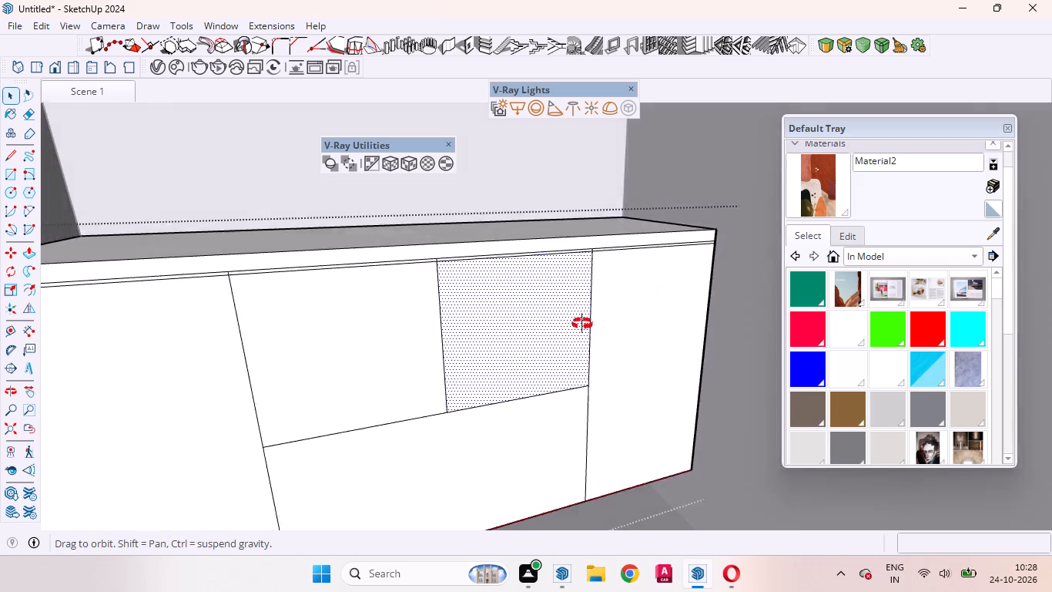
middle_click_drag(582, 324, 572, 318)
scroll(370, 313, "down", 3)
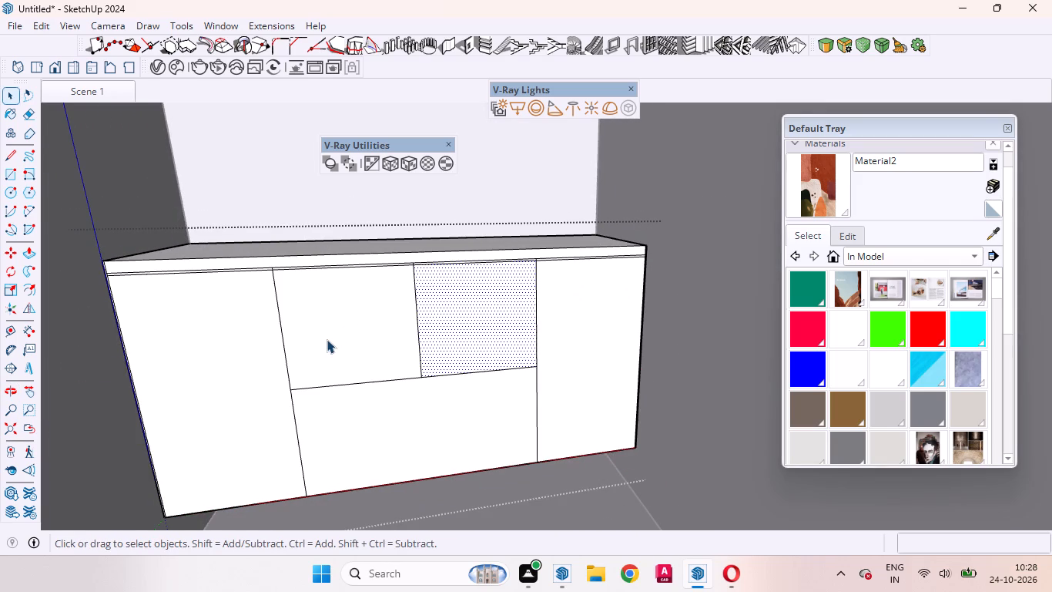
Copy the left inset vertical line, both side lines of the centre panel and its upper vertical divider 3 mm toward the front face's right edge.
scroll(118, 310, "up", 12, "ctrl")
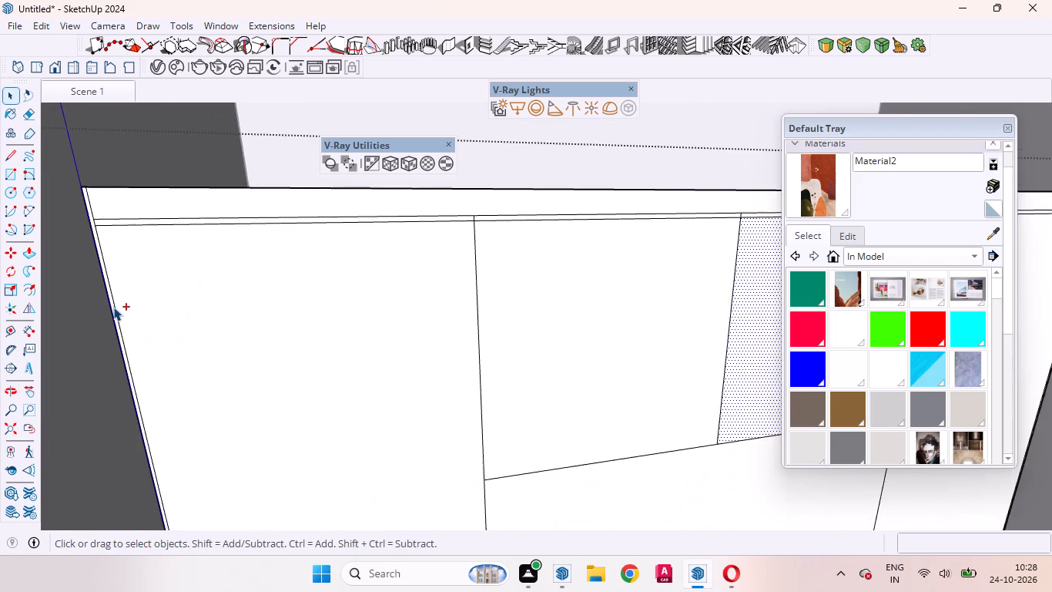
scroll(113, 307, "up", 4, "ctrl")
left_click(115, 301, "ctrl")
scroll(185, 304, "down", 7, "ctrl")
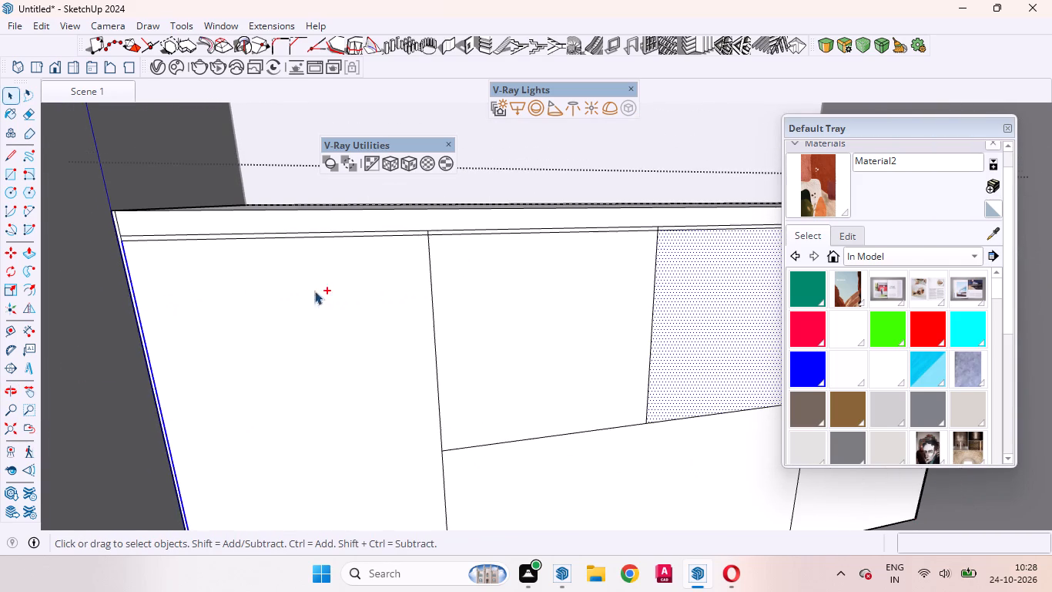
left_click(434, 331, "ctrl")
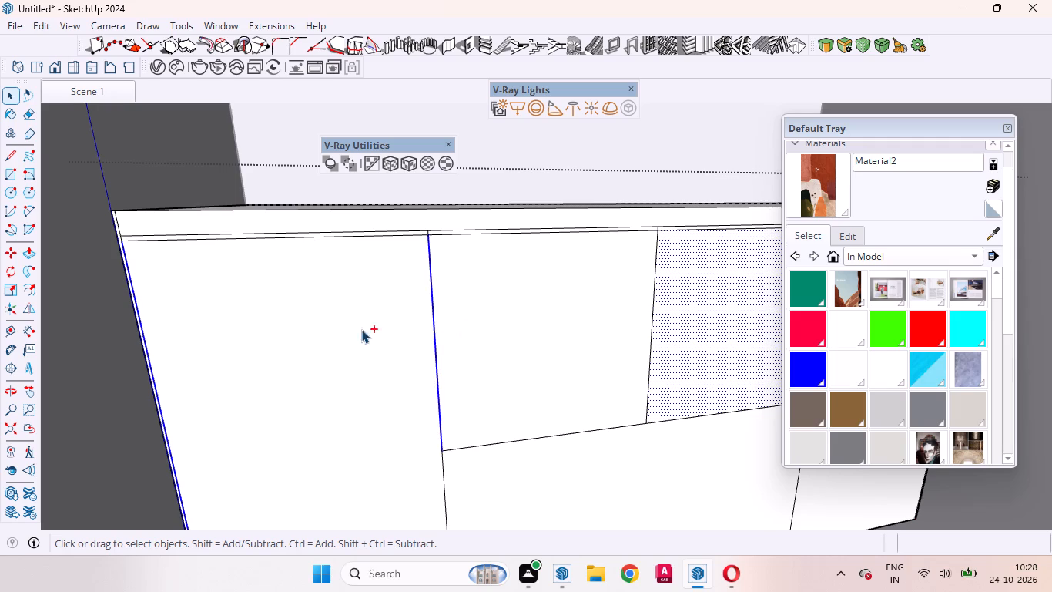
scroll(286, 313, "down", 4, "ctrl")
left_click(638, 314, "shift")
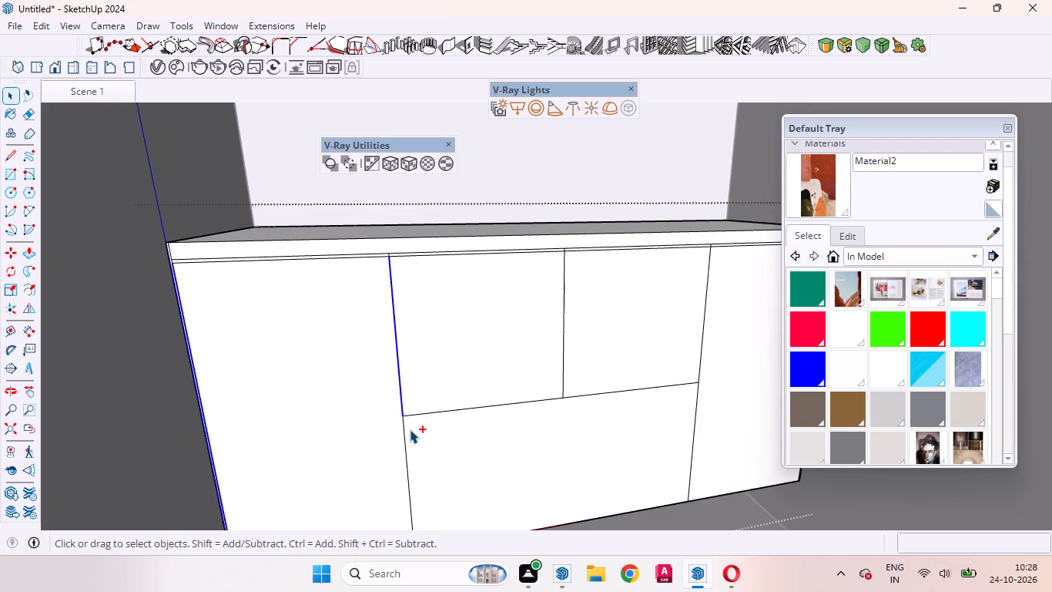
left_click(404, 434, "ctrl")
scroll(464, 385, "down", 4, "ctrl")
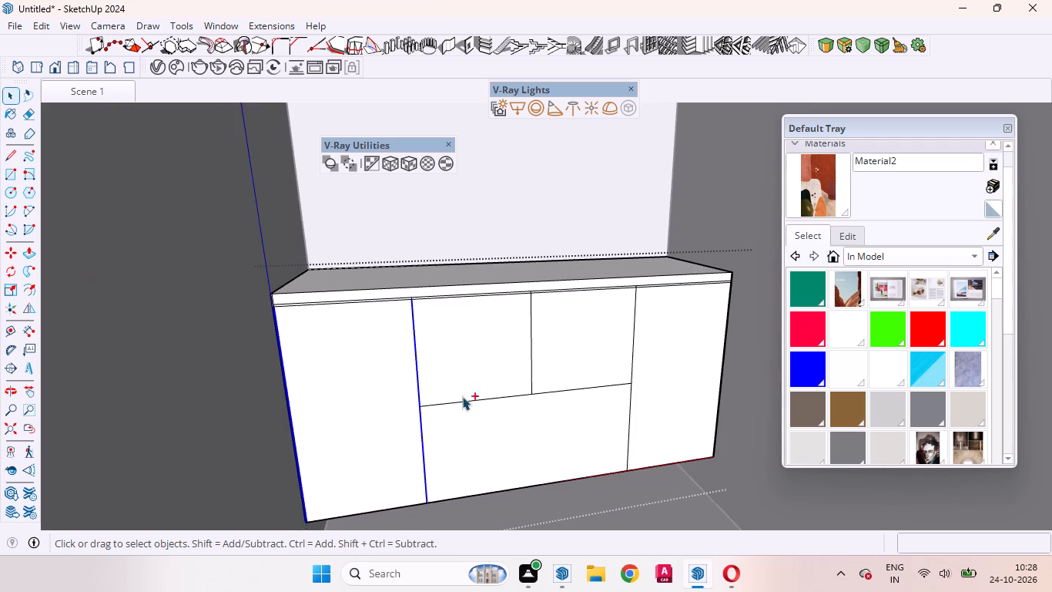
scroll(387, 424, "down", 4, "ctrl")
scroll(518, 382, "up", 7, "ctrl")
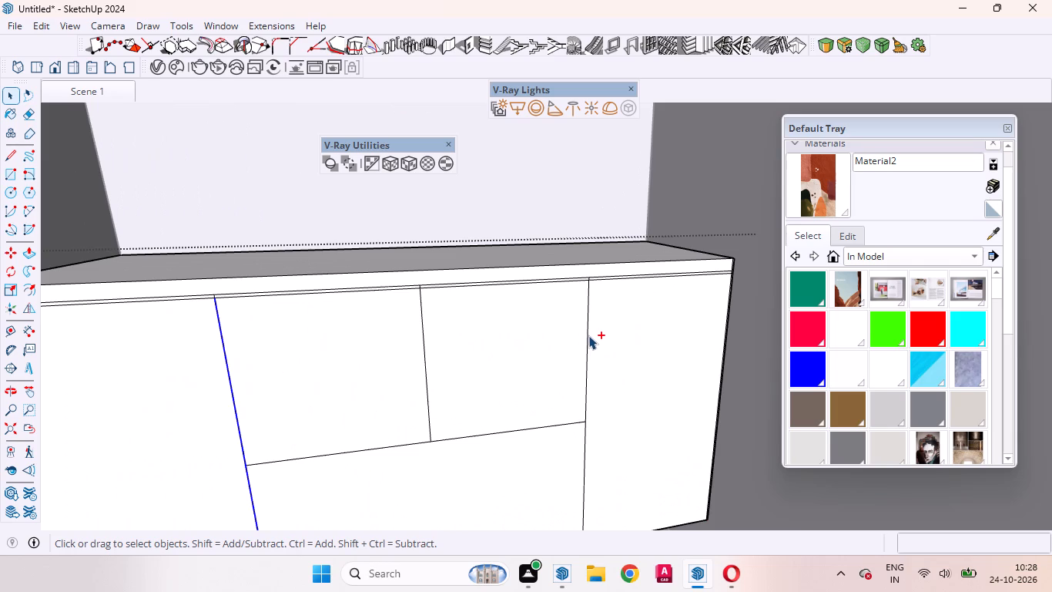
left_click(590, 334, "ctrl")
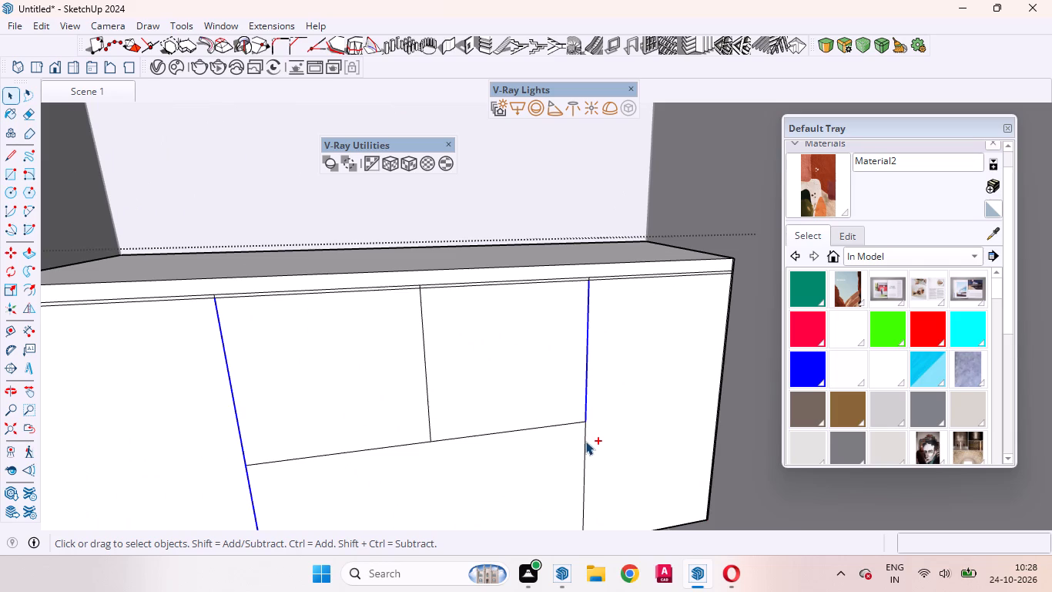
left_click(585, 441, "ctrl")
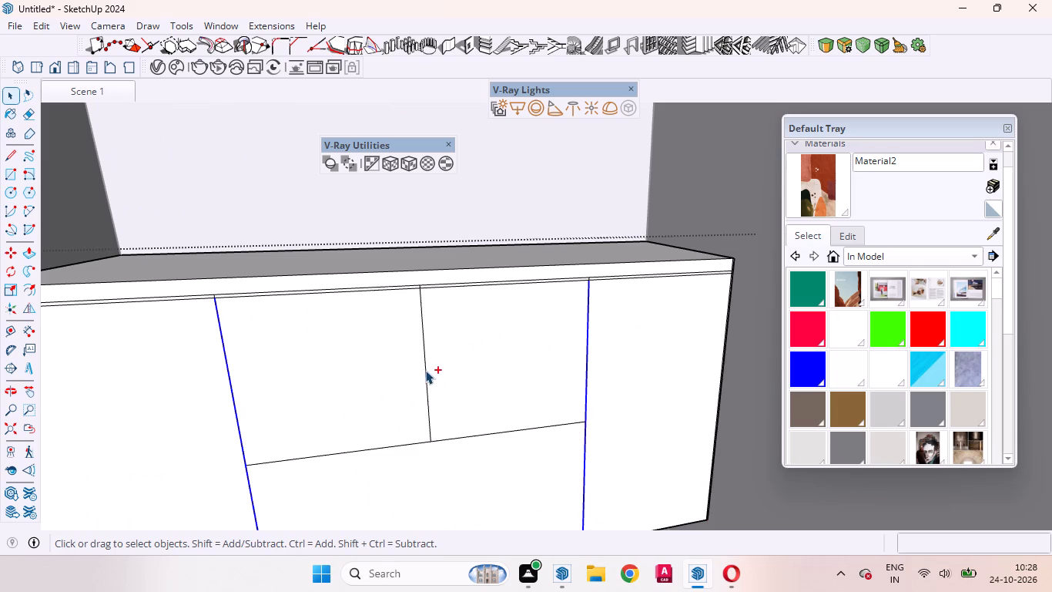
left_click(426, 372, "ctrl")
key("m")
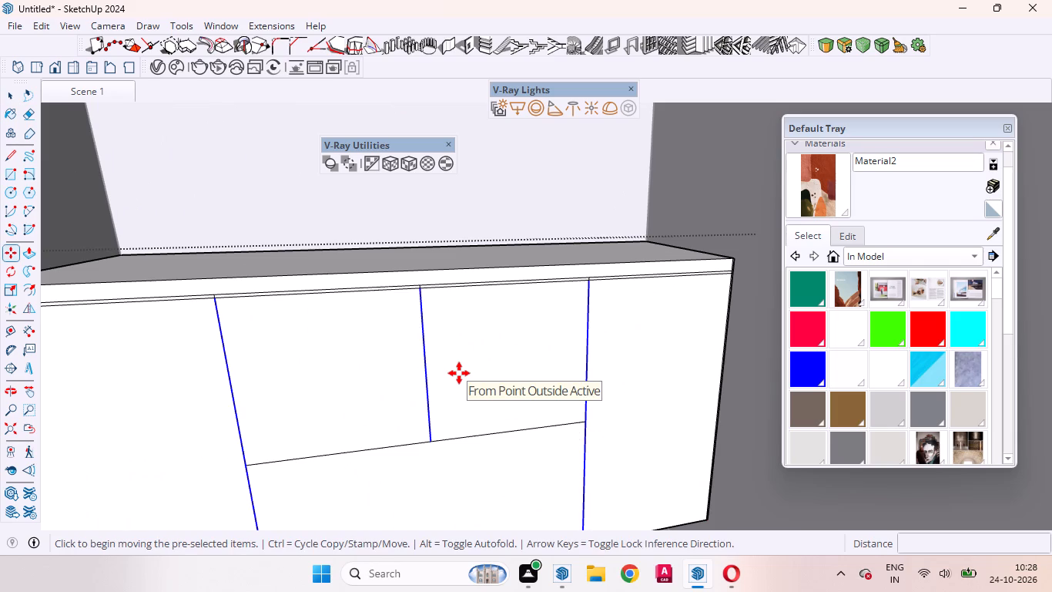
left_click(459, 373)
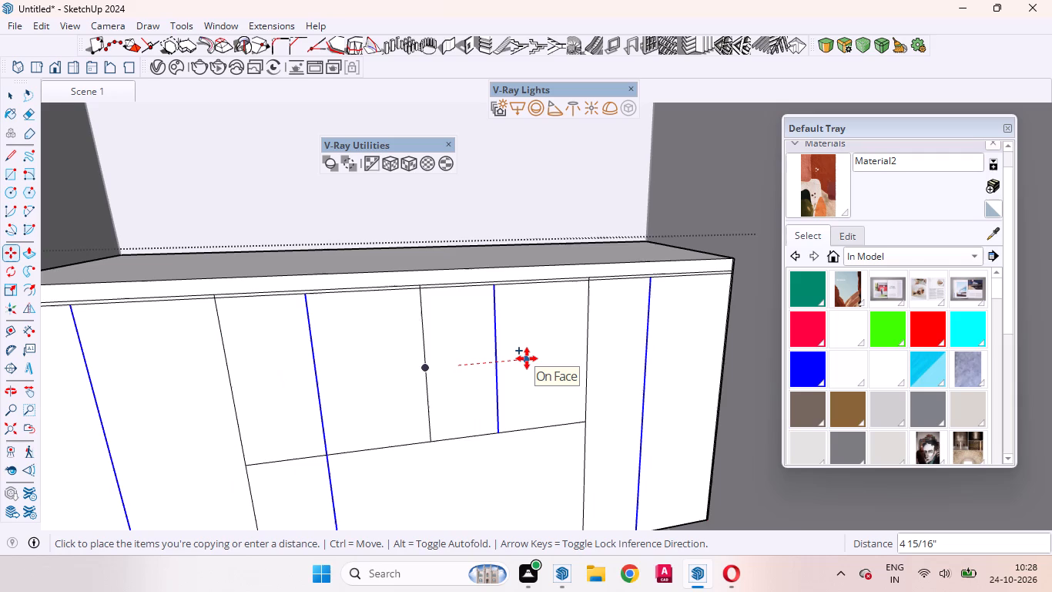
type("3mm")
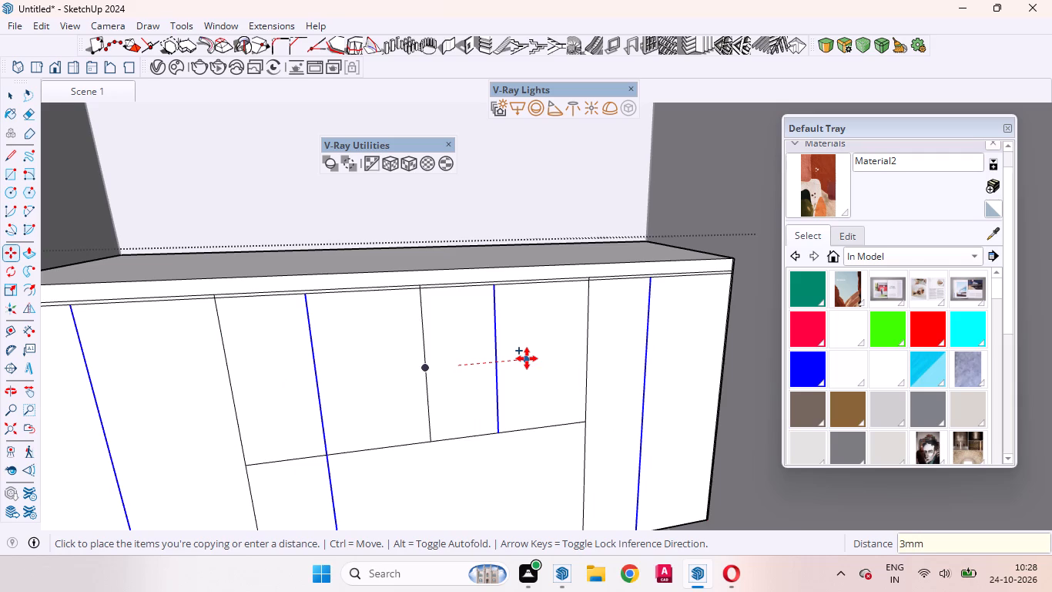
key("Return")
key("space")
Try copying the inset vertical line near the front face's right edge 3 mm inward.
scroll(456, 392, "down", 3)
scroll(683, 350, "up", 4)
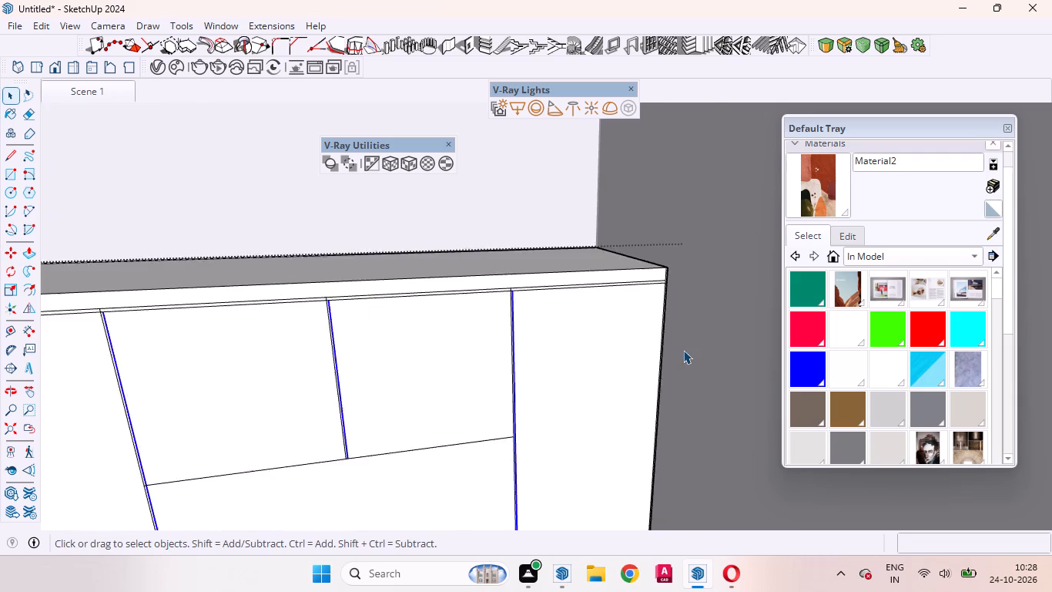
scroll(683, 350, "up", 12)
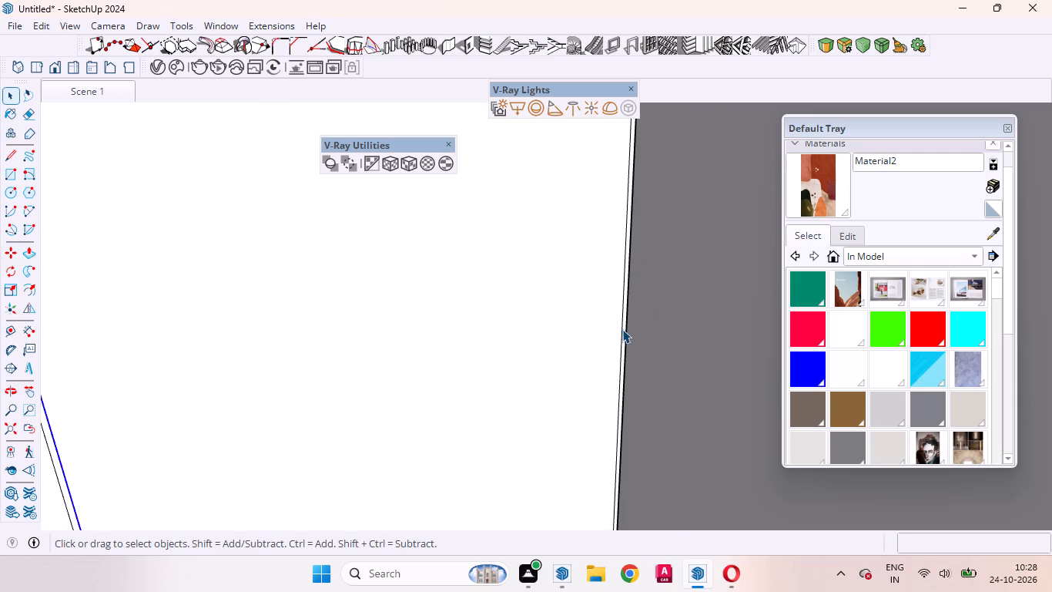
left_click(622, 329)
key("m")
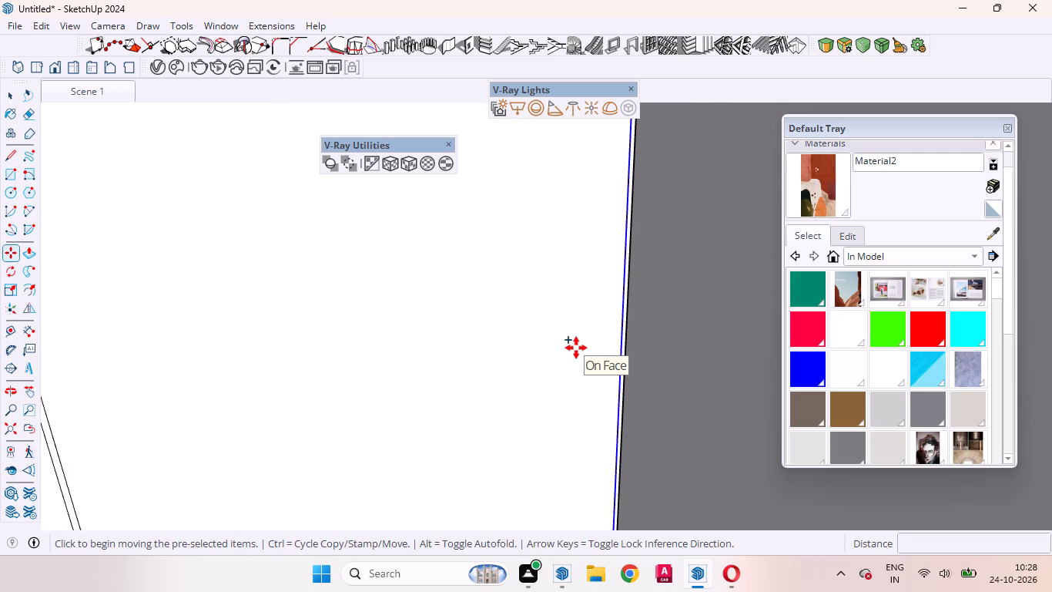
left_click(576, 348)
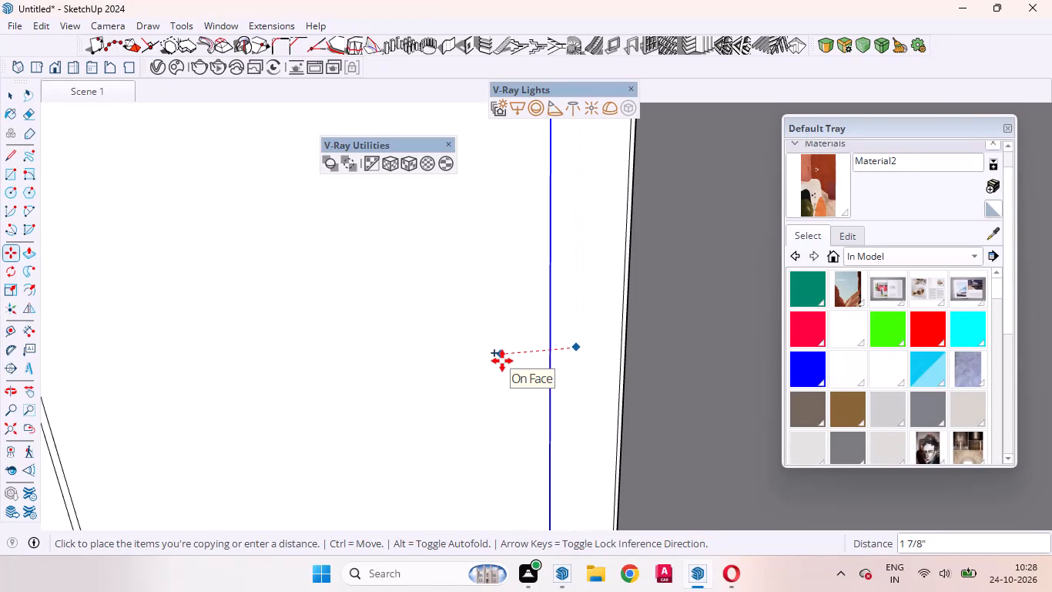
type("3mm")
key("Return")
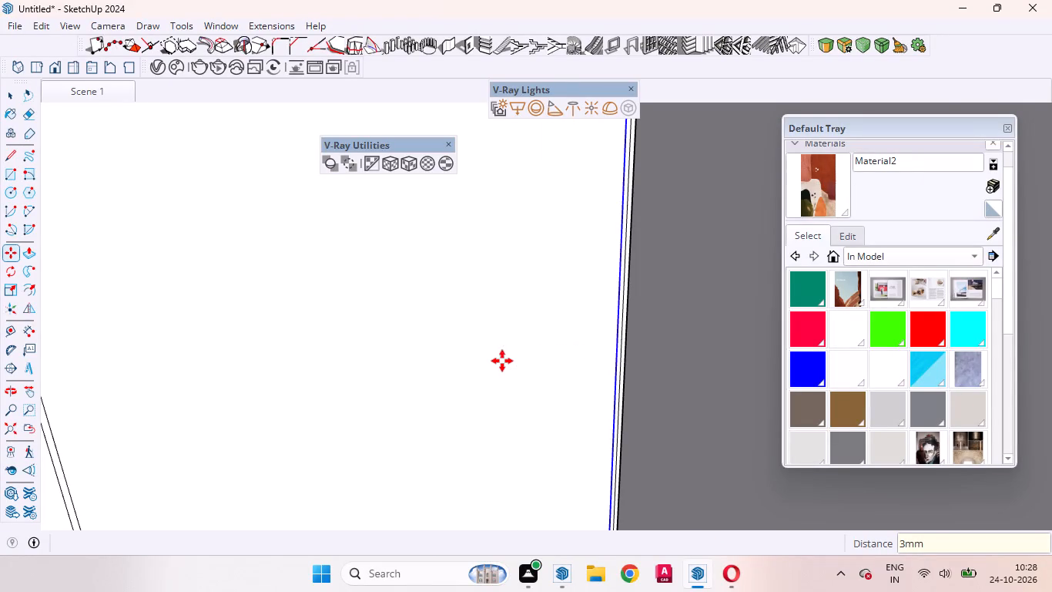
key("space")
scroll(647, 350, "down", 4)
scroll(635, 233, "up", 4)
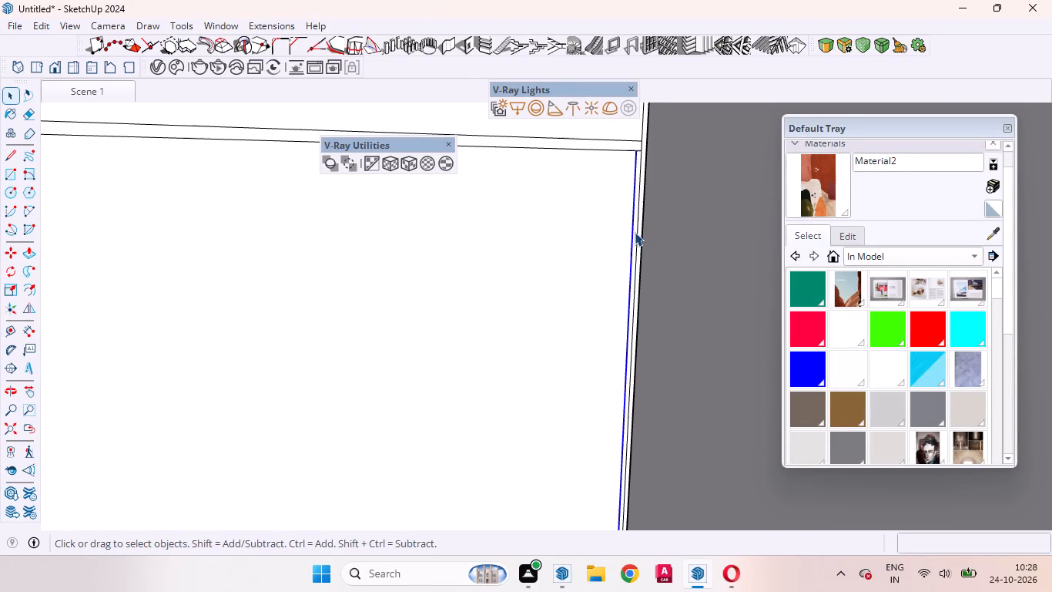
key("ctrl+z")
Copy both segments of the centre panel's horizontal divider 3 mm upward.
scroll(625, 261, "down", 4)
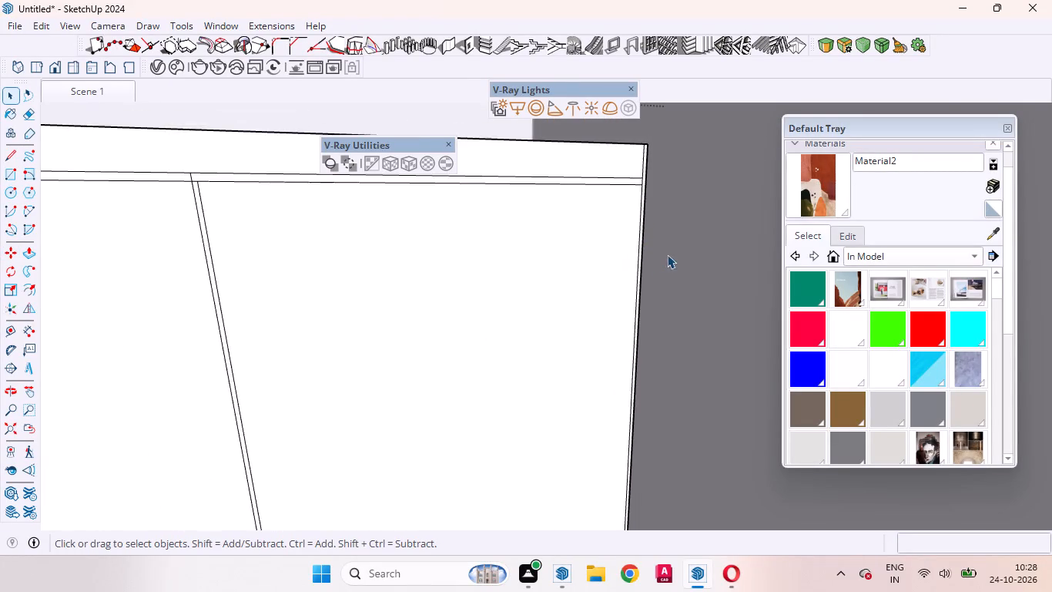
scroll(667, 254, "down", 16)
scroll(345, 402, "up", 5)
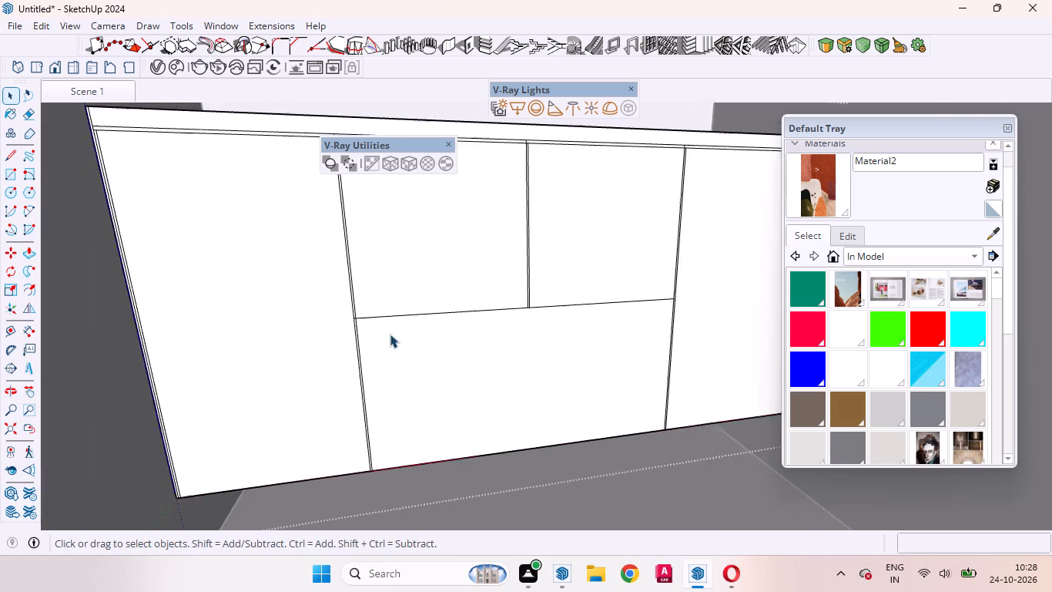
scroll(390, 334, "up", 3)
left_click(414, 310, "ctrl")
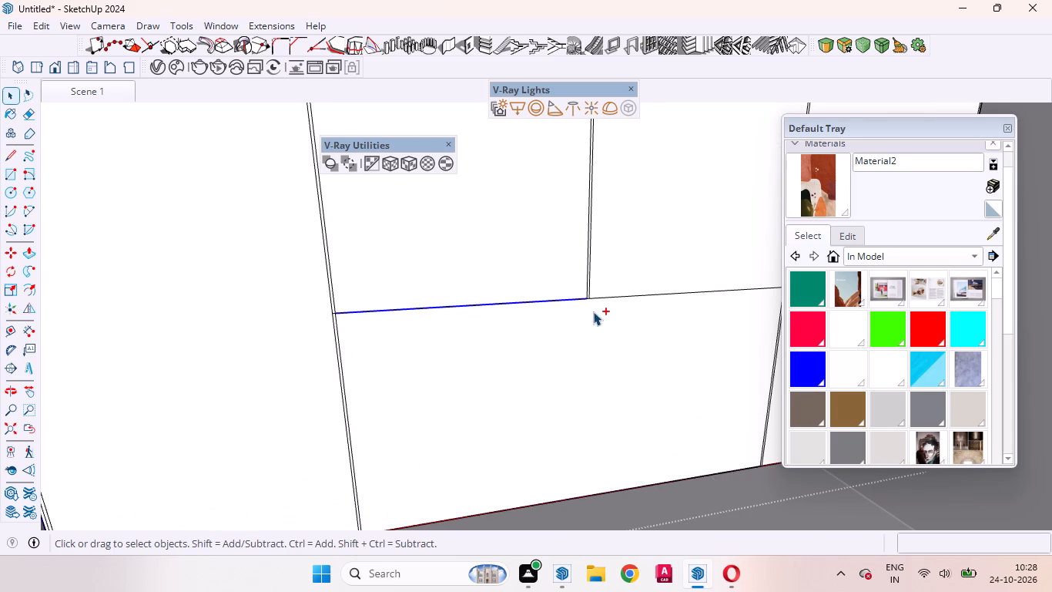
left_click(633, 295, "ctrl")
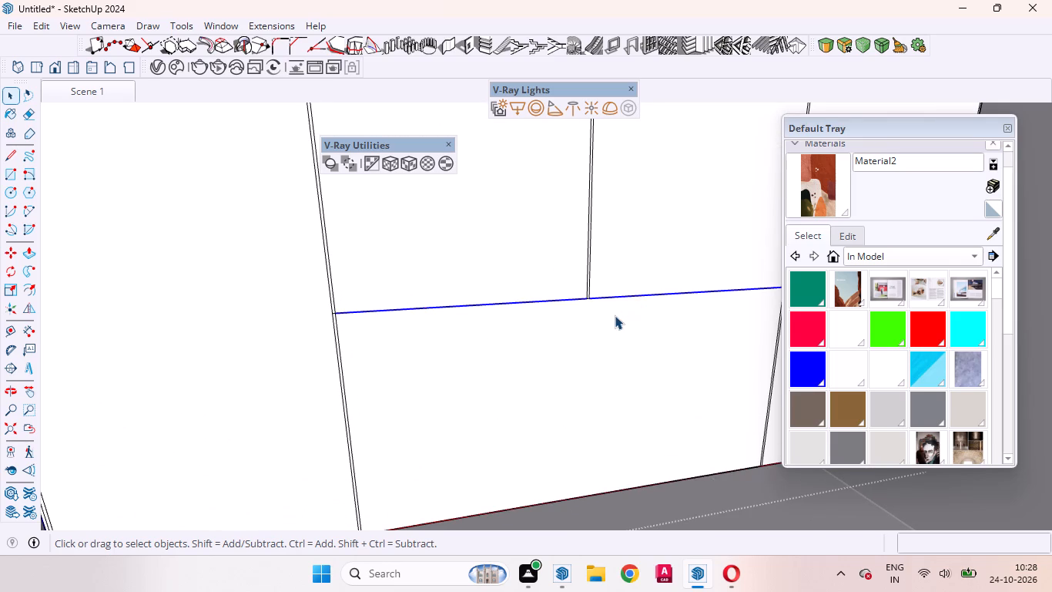
key("m")
left_click(615, 314)
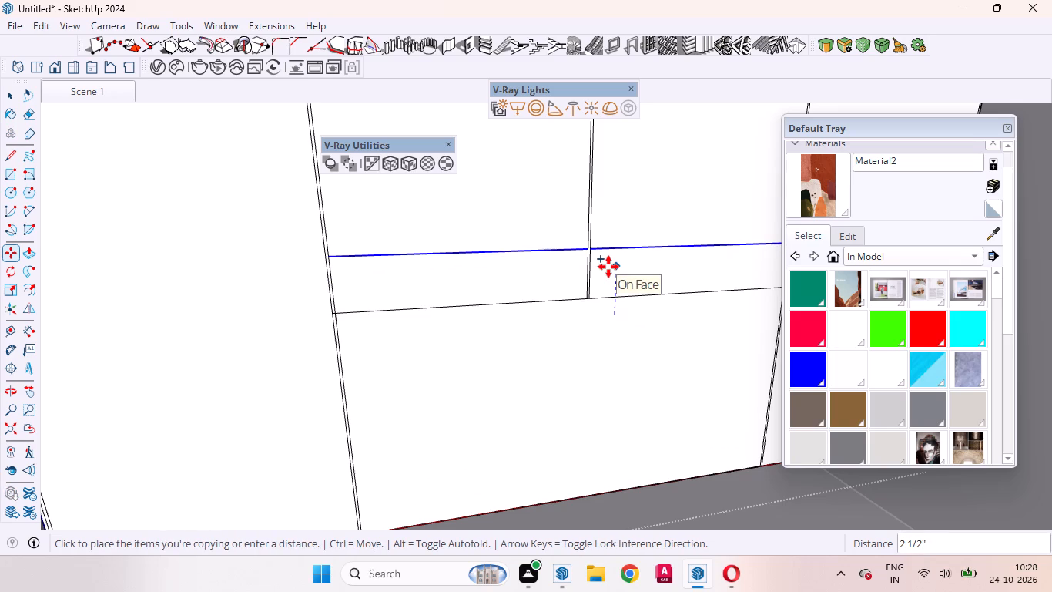
key("3")
type("mm")
key("Return")
key("space")
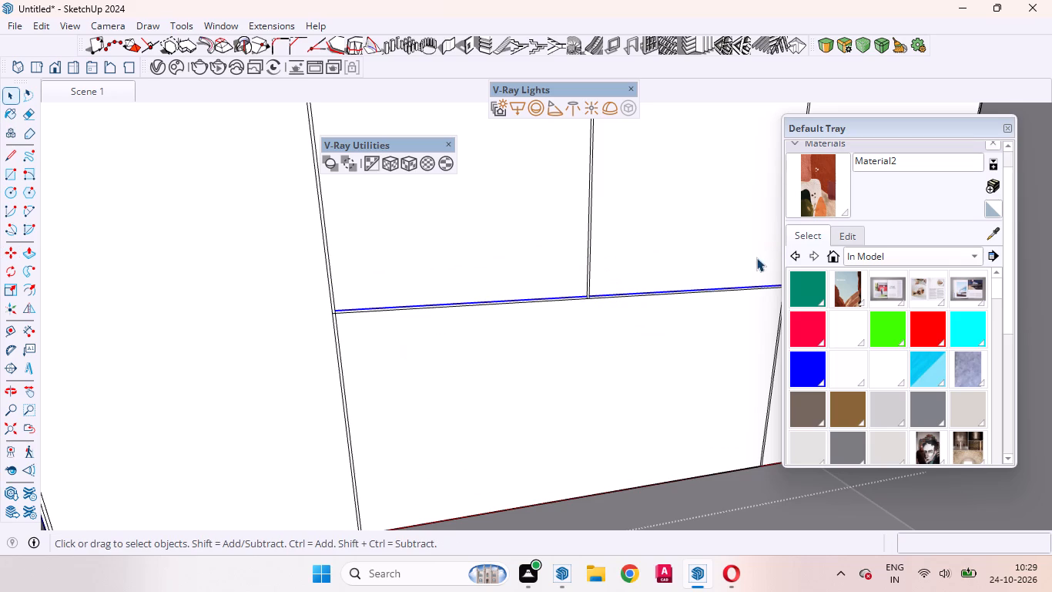
Erase the stray line segments where the centre panel's upper vertical gap meets its horizontal gap.
scroll(731, 266, "up", 20)
scroll(731, 266, "up", 2)
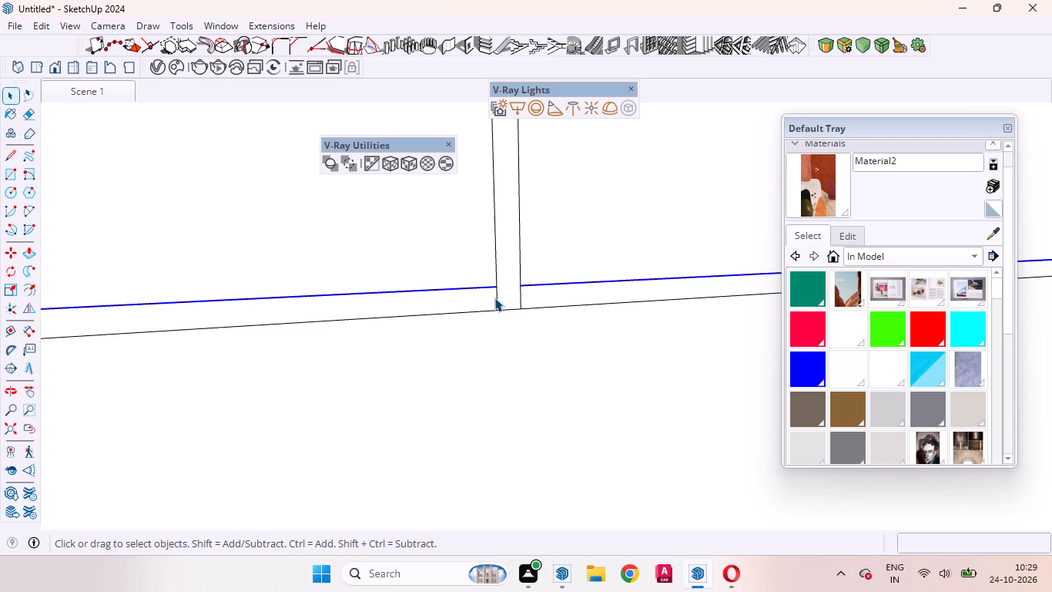
left_click(494, 297)
left_click(498, 297)
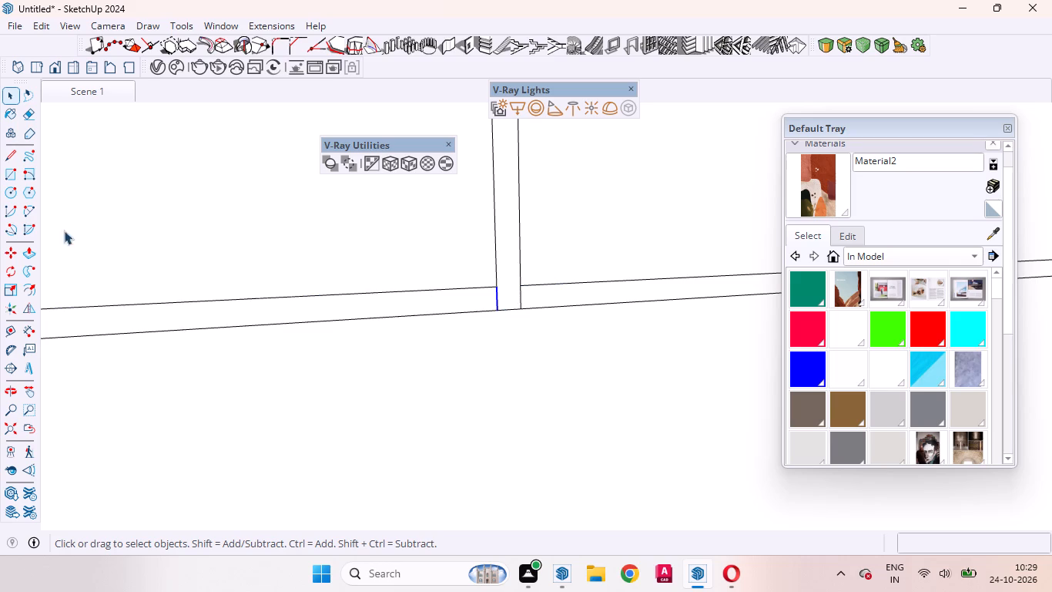
left_click(31, 115)
scroll(543, 304, "up", 5)
left_click_drag(528, 290, 523, 290)
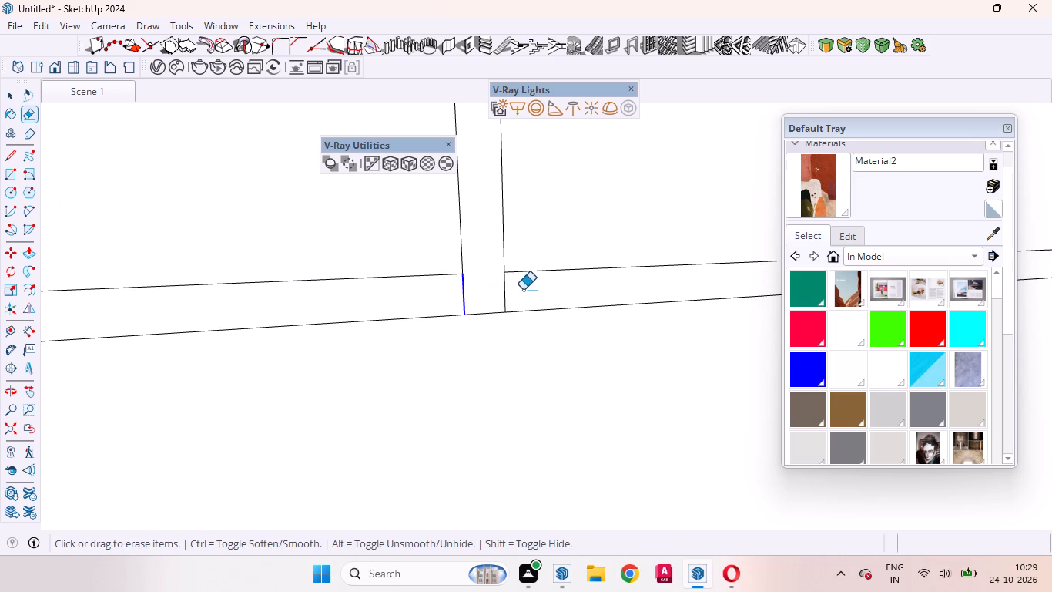
left_click_drag(523, 290, 427, 298)
Erase the stray line segments where the horizontal gap meets the vertical gap on the centre panel's left side.
scroll(601, 285, "down", 20)
scroll(601, 285, "down", 8)
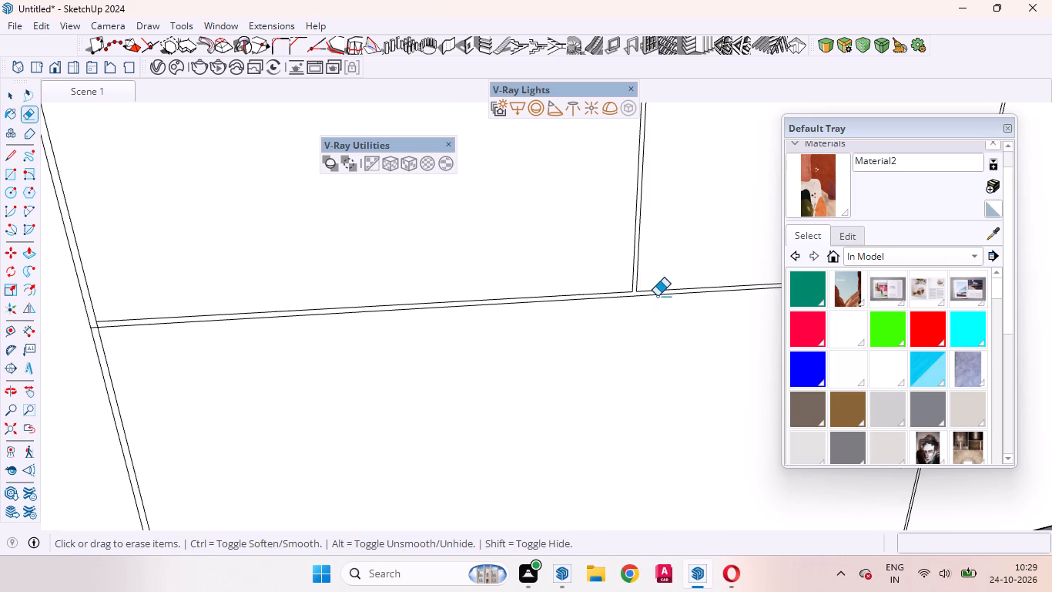
scroll(657, 296, "down", 8)
scroll(524, 322, "up", 20)
scroll(524, 322, "up", 5)
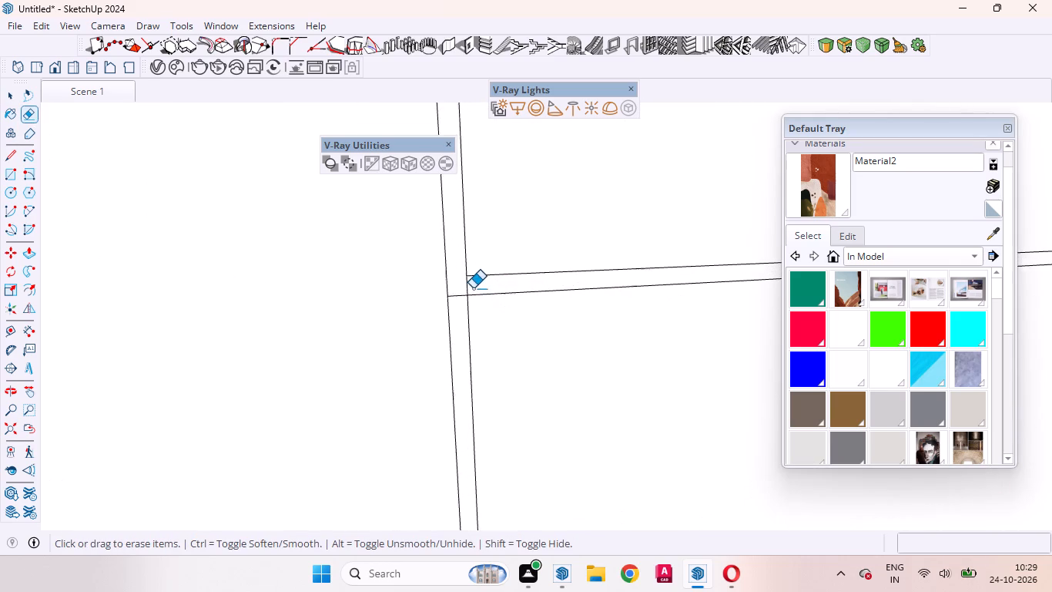
scroll(473, 288, "up", 5)
left_click_drag(473, 286, 450, 330)
Erase the stray segments where the centre panel's left vertical gap meets the horizontal gap beneath the top strip.
scroll(547, 334, "down", 2)
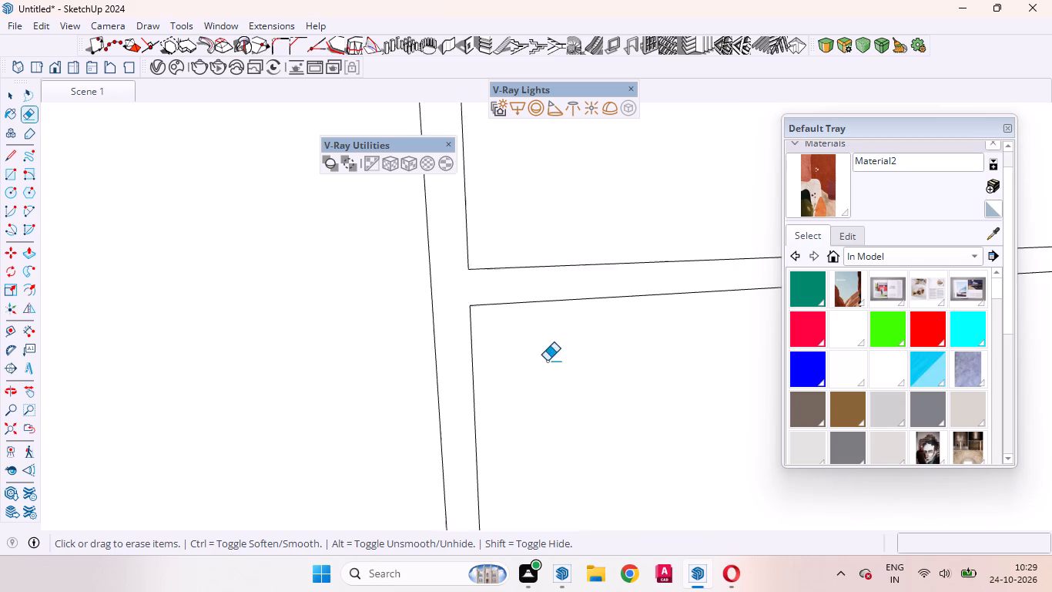
scroll(547, 361, "down", 20)
scroll(528, 399, "down", 6)
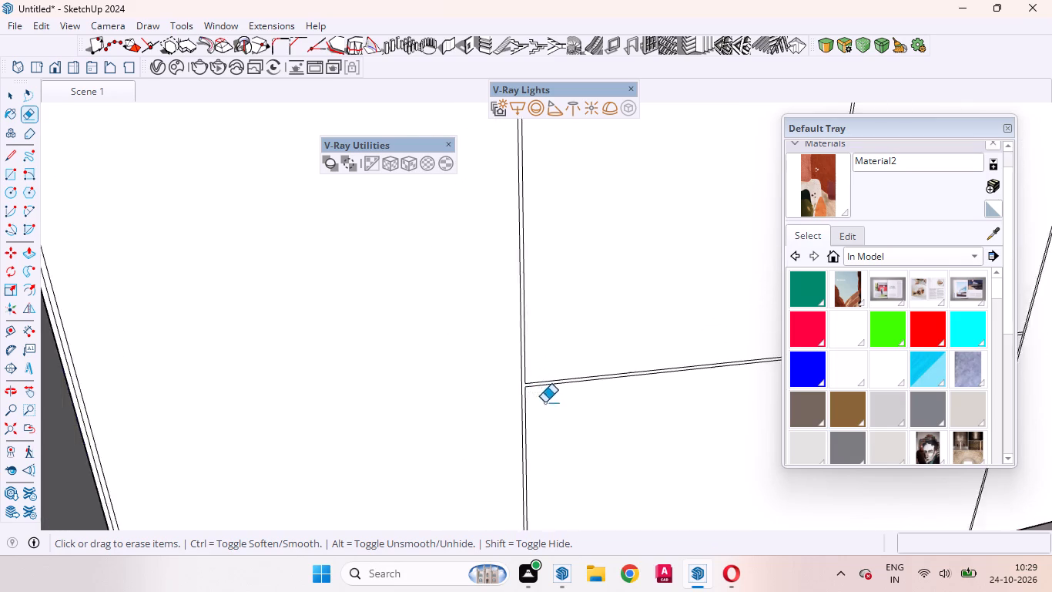
scroll(544, 402, "down", 7)
scroll(516, 249, "up", 20)
scroll(516, 249, "up", 5)
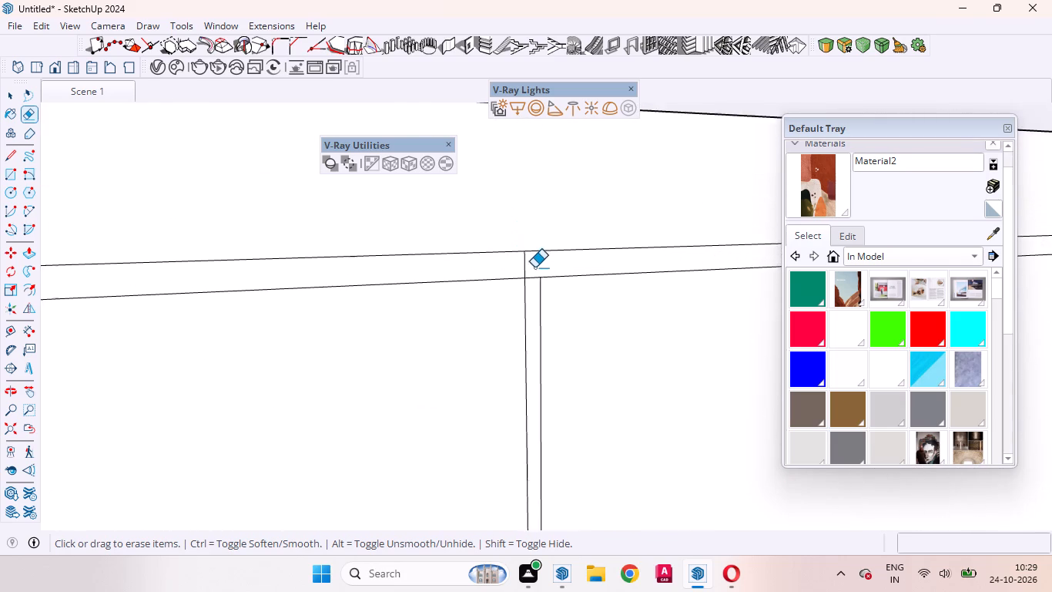
scroll(534, 267, "up", 10)
left_click_drag(474, 249, 534, 331)
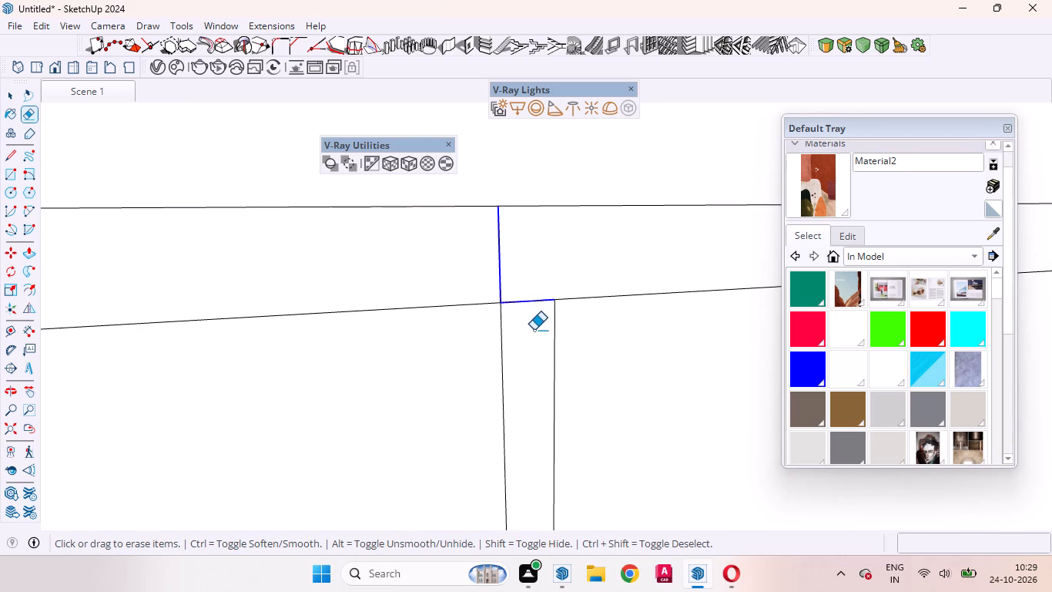
scroll(595, 272, "down", 5)
scroll(690, 304, "down", 11)
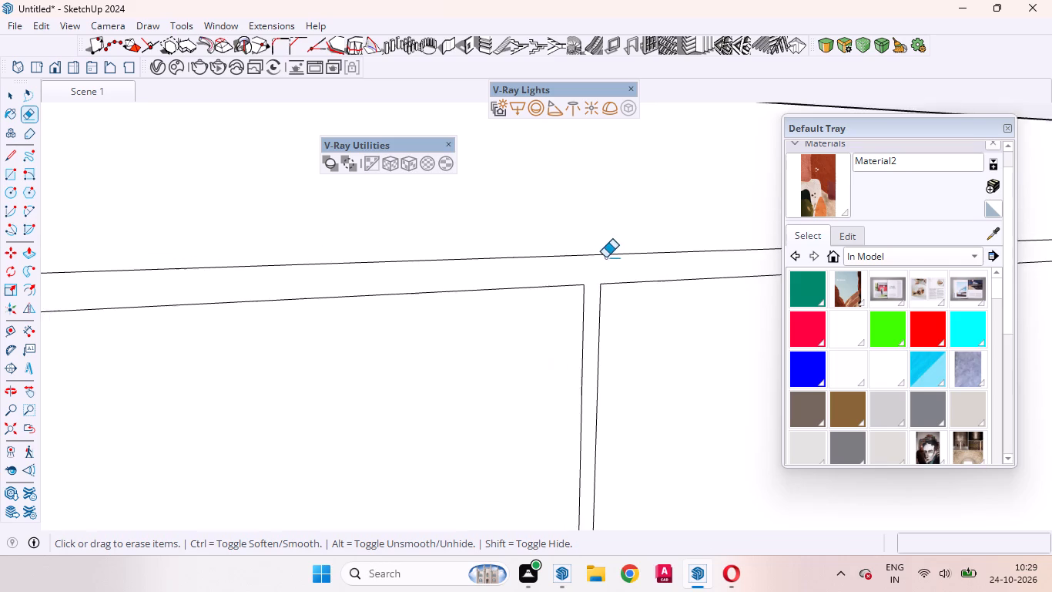
scroll(605, 257, "down", 15)
scroll(545, 298, "down", 2)
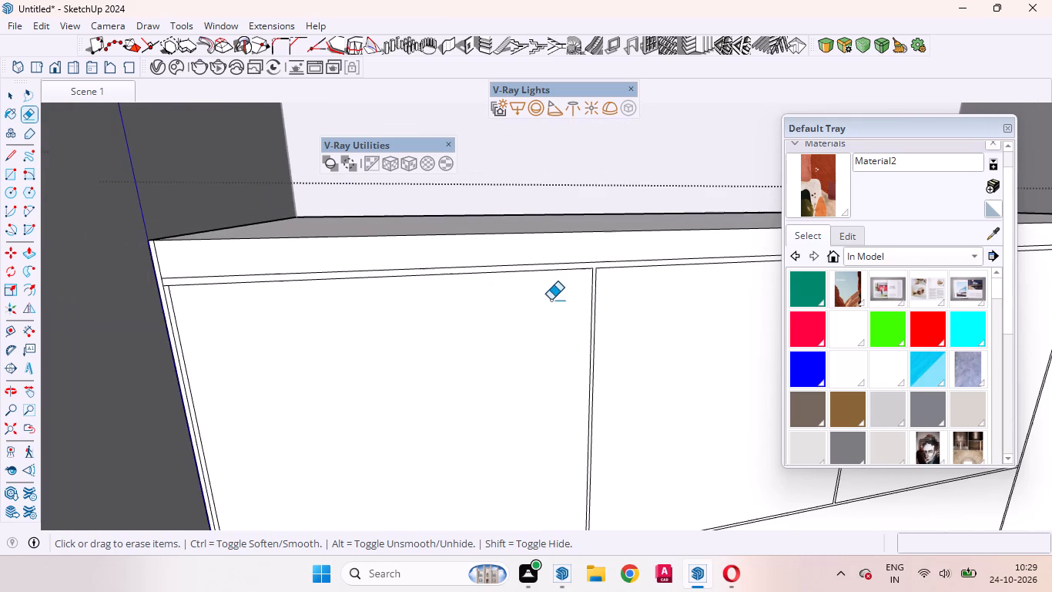
Erase the stray line segments where the horizontal gap beneath the top strip meets the cabinet front's left edge gap.
scroll(114, 294, "up", 20)
scroll(114, 294, "up", 4)
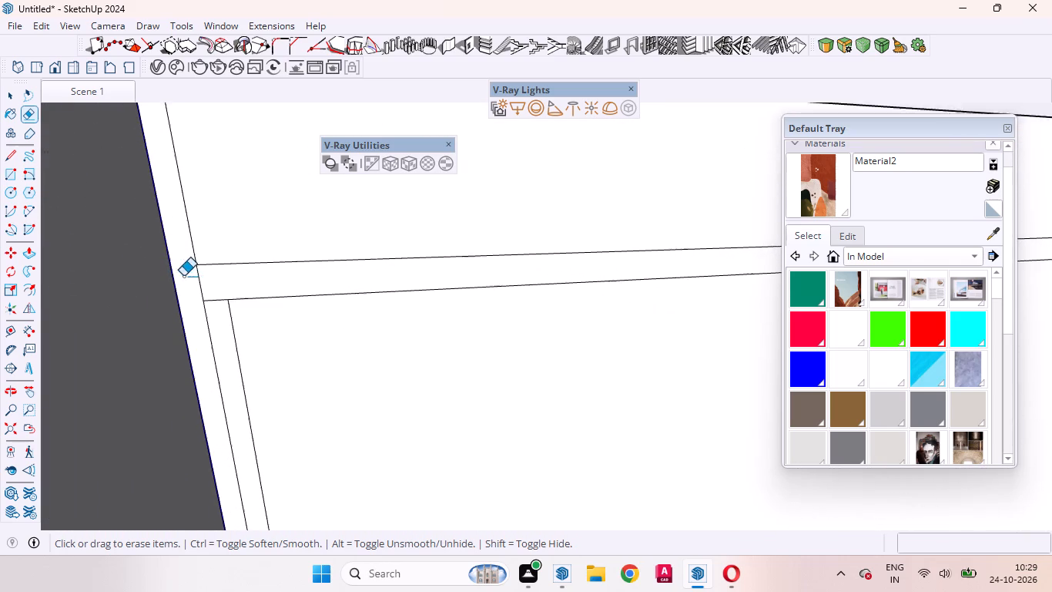
scroll(183, 276, "up", 4)
left_click_drag(223, 284, 186, 284)
left_click_drag(267, 351, 265, 351)
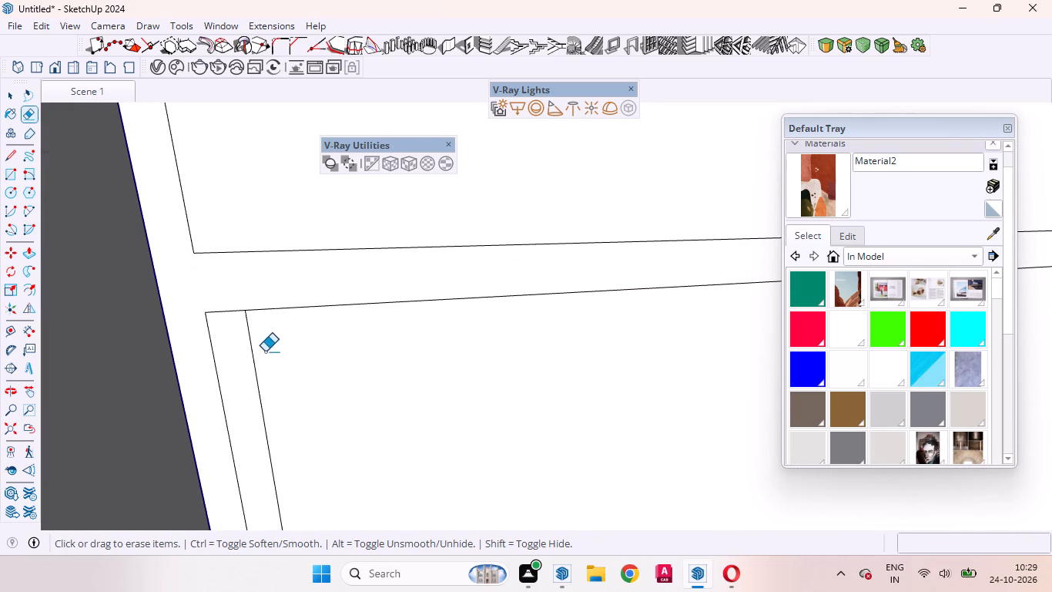
left_click_drag(265, 351, 241, 352)
scroll(333, 357, "down", 19)
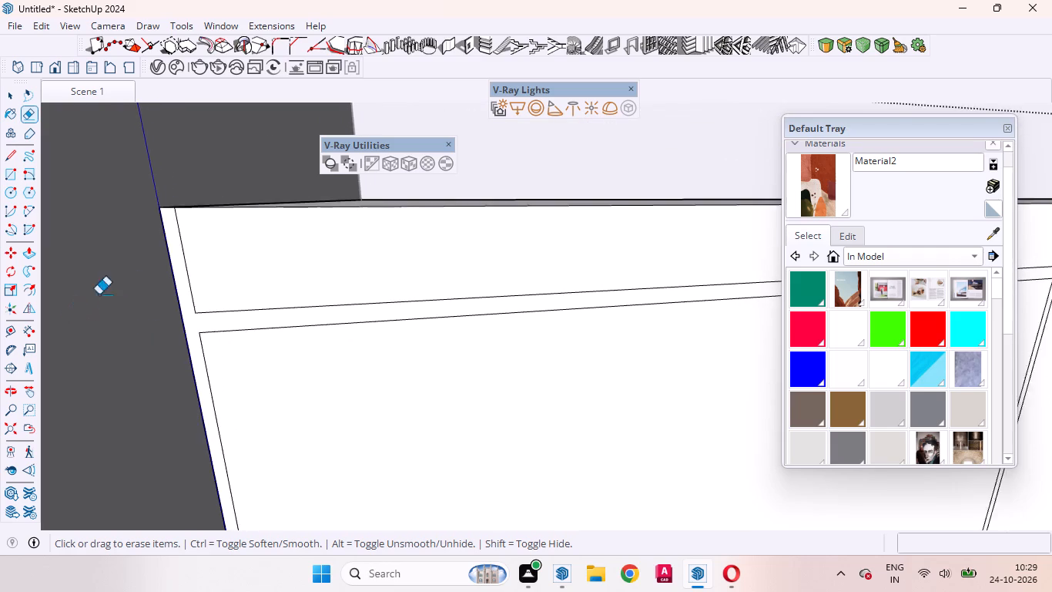
scroll(99, 294, "down", 17)
Erase the stray segment where the centre panel's horizontal divider gap meets its right vertical gap.
middle_click_drag(246, 322, 217, 329)
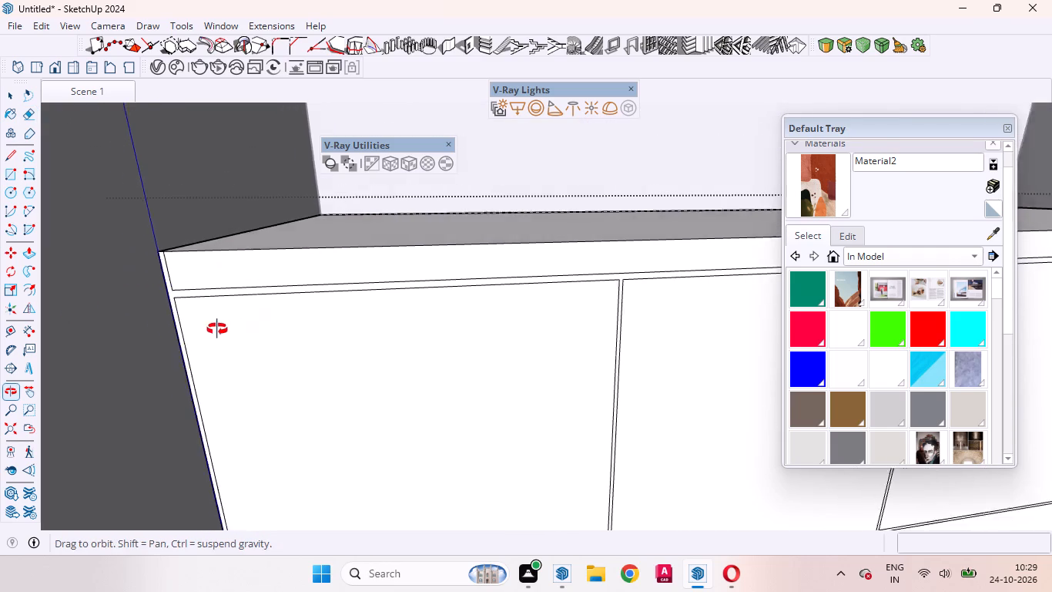
middle_click_drag(217, 329, 209, 329)
scroll(209, 329, "up", 1)
scroll(222, 327, "down", 16)
scroll(588, 431, "up", 20)
scroll(588, 431, "up", 1)
scroll(608, 372, "up", 6)
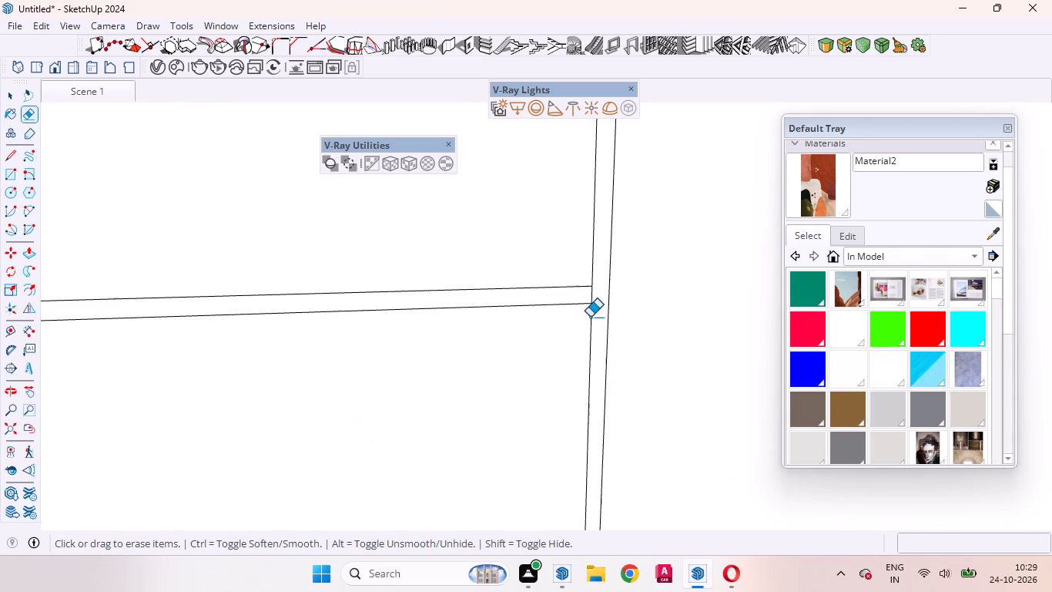
scroll(590, 317, "up", 8)
left_click_drag(604, 281, 583, 284)
scroll(565, 339, "down", 7)
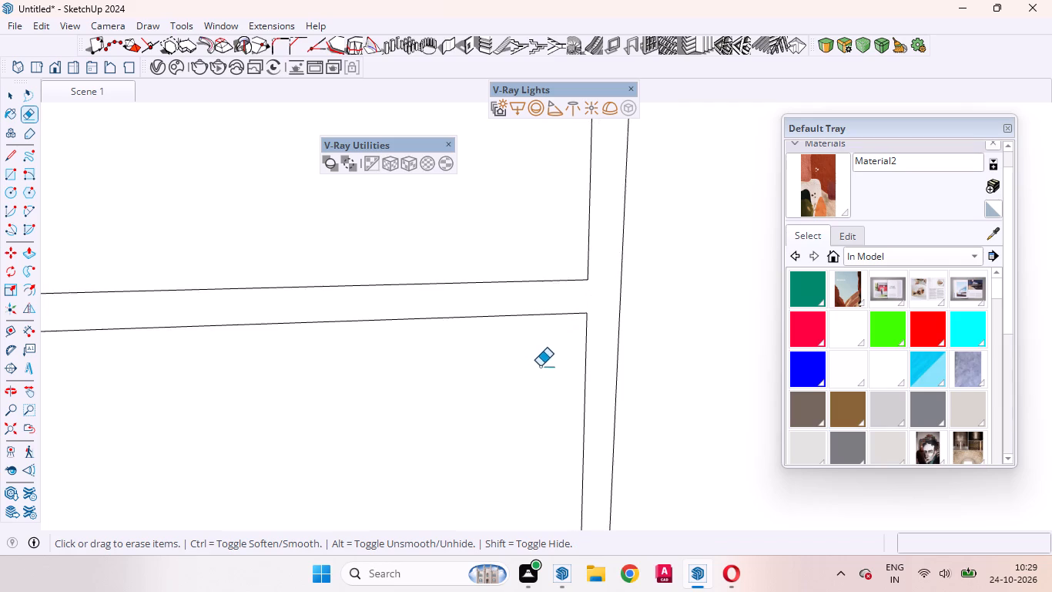
Erase the stray segments where the centre panel's right vertical gap meets the horizontal gap beneath the top strip.
scroll(540, 366, "down", 12)
scroll(525, 401, "down", 20)
scroll(540, 398, "down", 4)
scroll(565, 217, "up", 17)
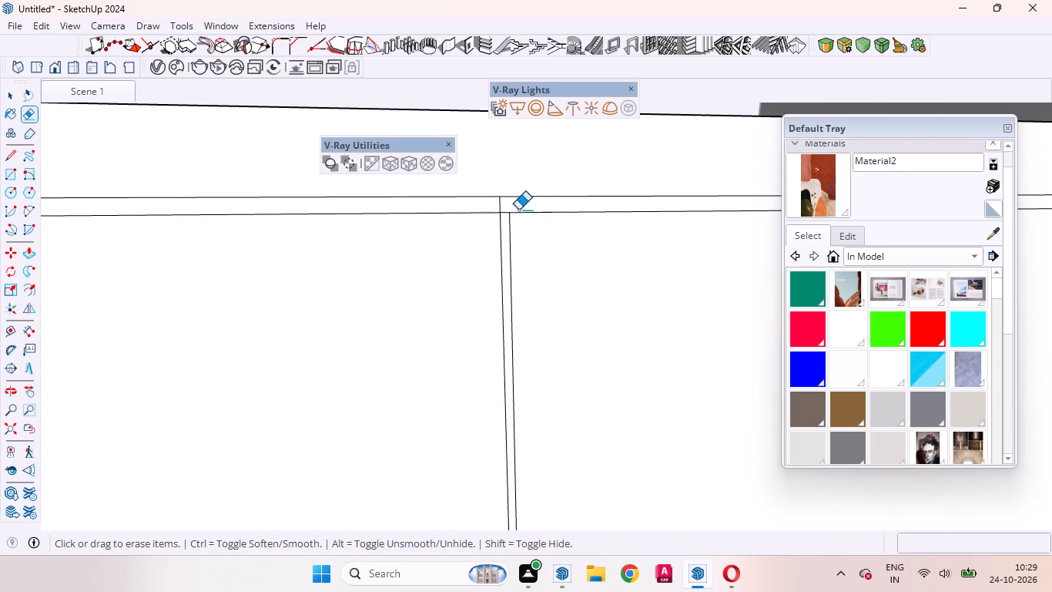
scroll(484, 207, "up", 15)
left_click_drag(494, 193, 567, 203)
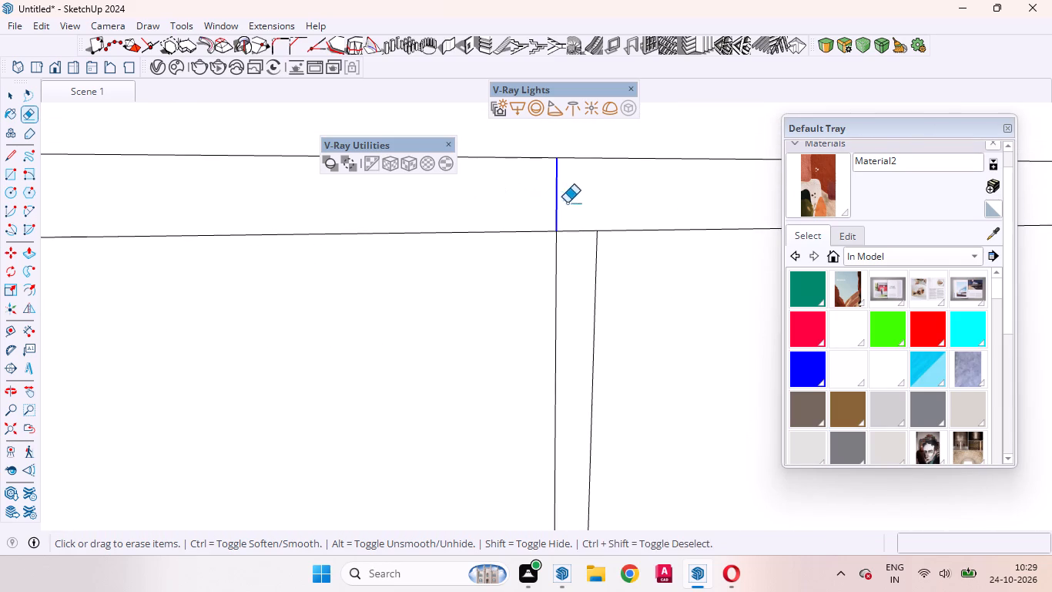
left_click_drag(567, 203, 578, 254)
Erase the stray segment where the horizontal gap beneath the top strip meets the cabinet front's right edge gap.
scroll(475, 276, "down", 20)
scroll(475, 276, "down", 1)
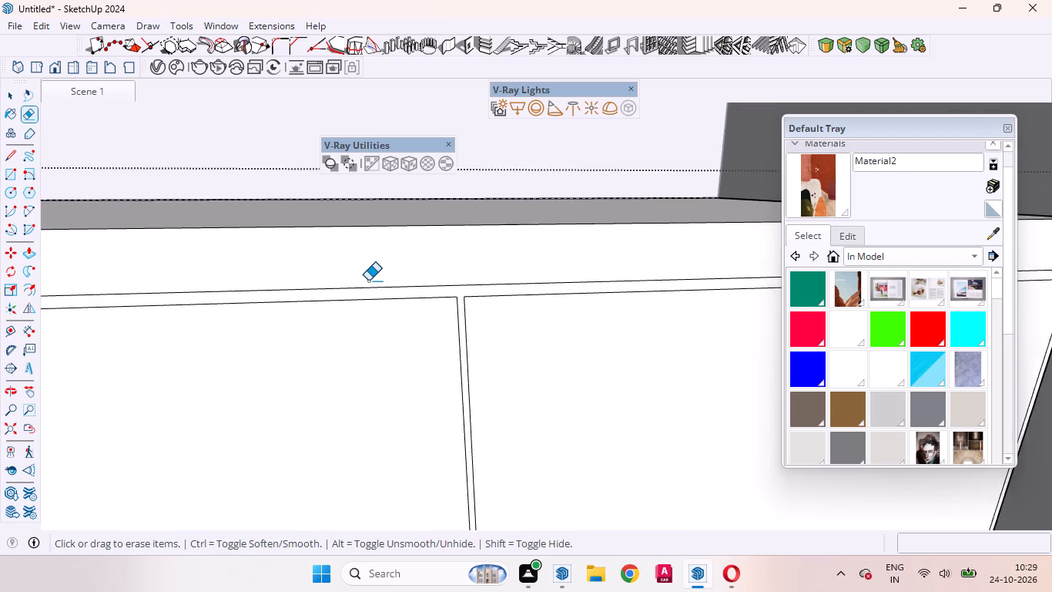
scroll(368, 281, "down", 12)
scroll(661, 277, "up", 19)
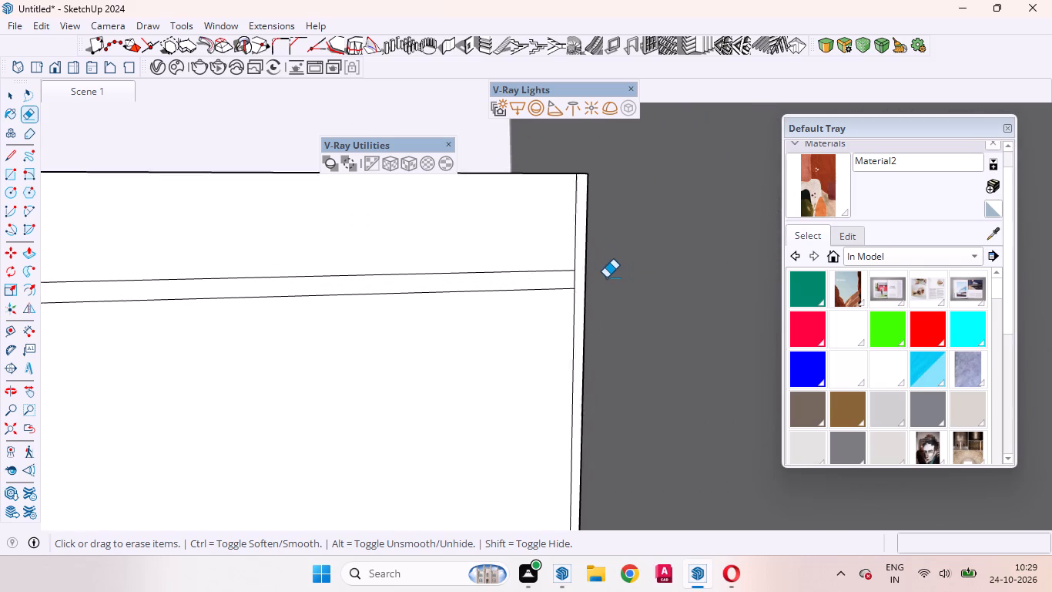
scroll(606, 277, "up", 8)
left_click_drag(567, 274, 539, 274)
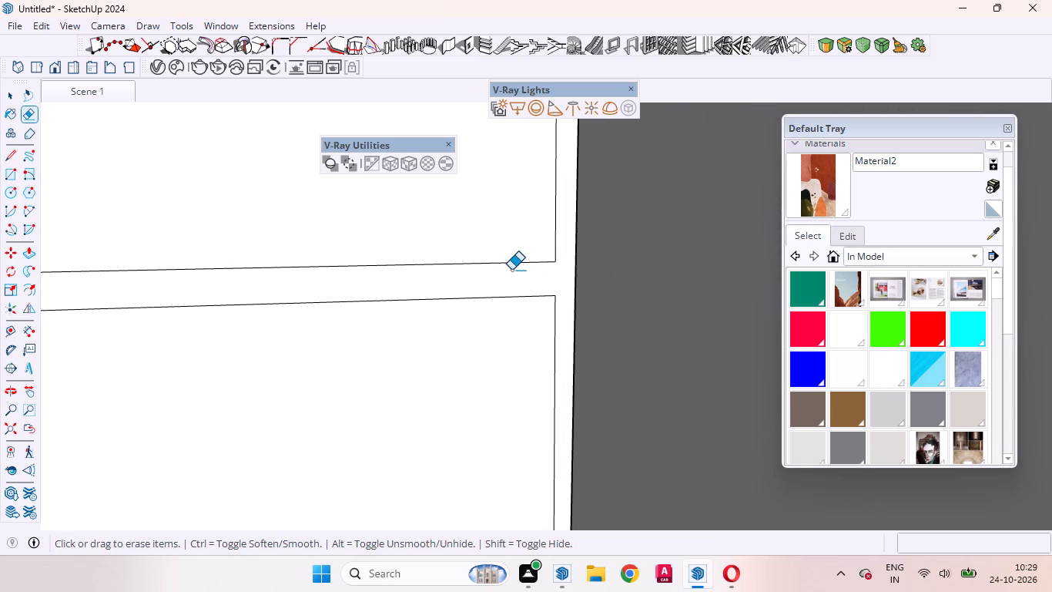
Push the connected gap face between the cabinet's front panels inward by 18 mm.
key("space")
left_click(508, 281)
key("p")
left_click(508, 281)
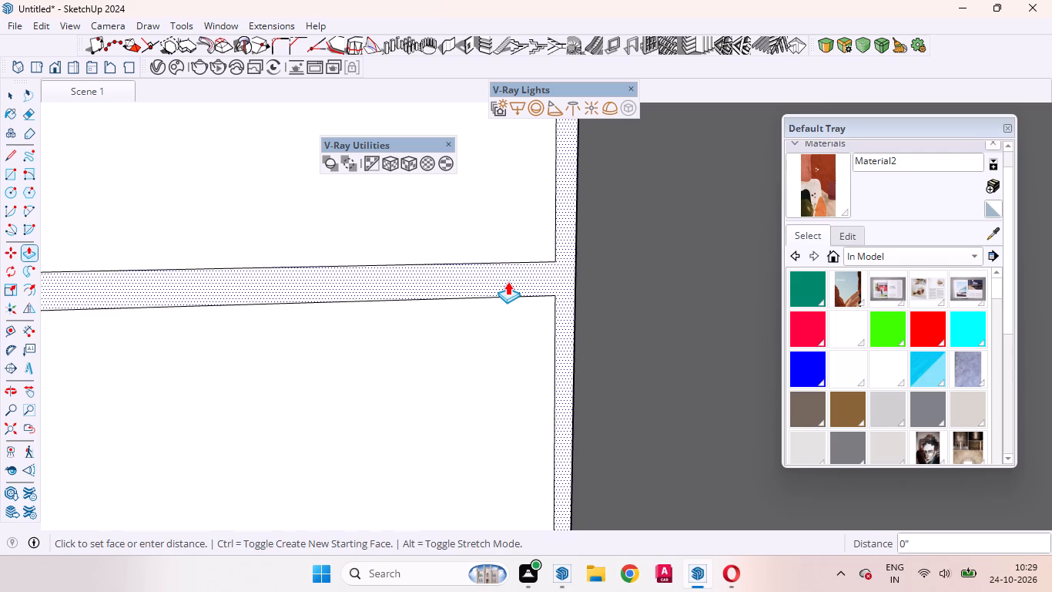
type("18mm")
key("Return")
key("space")
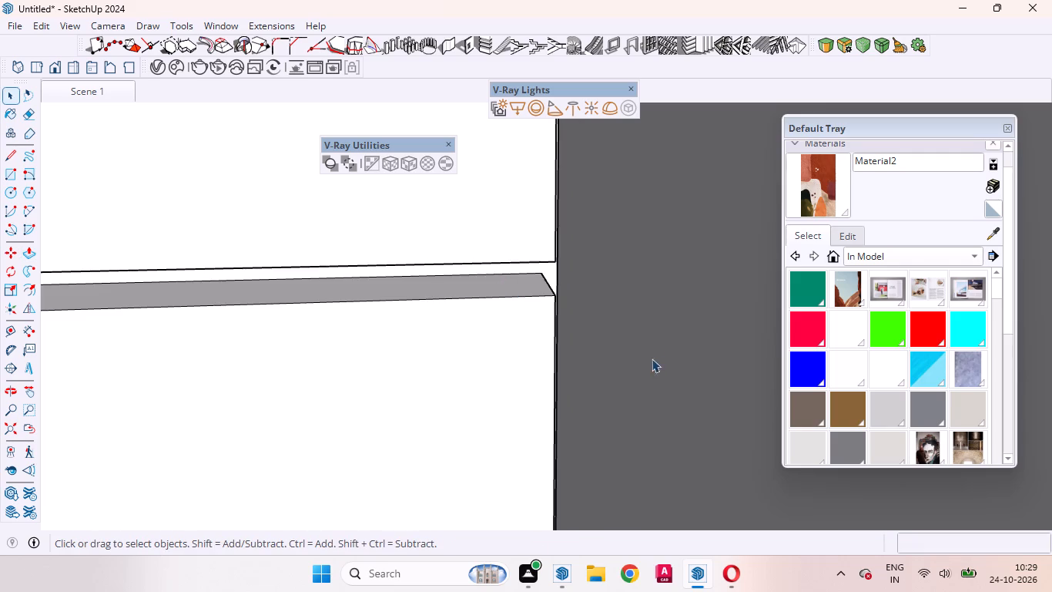
Examine the recessed gaps around the shutter and drawer panels across the whole cabinet front.
scroll(679, 351, "down", 20)
scroll(679, 351, "down", 11)
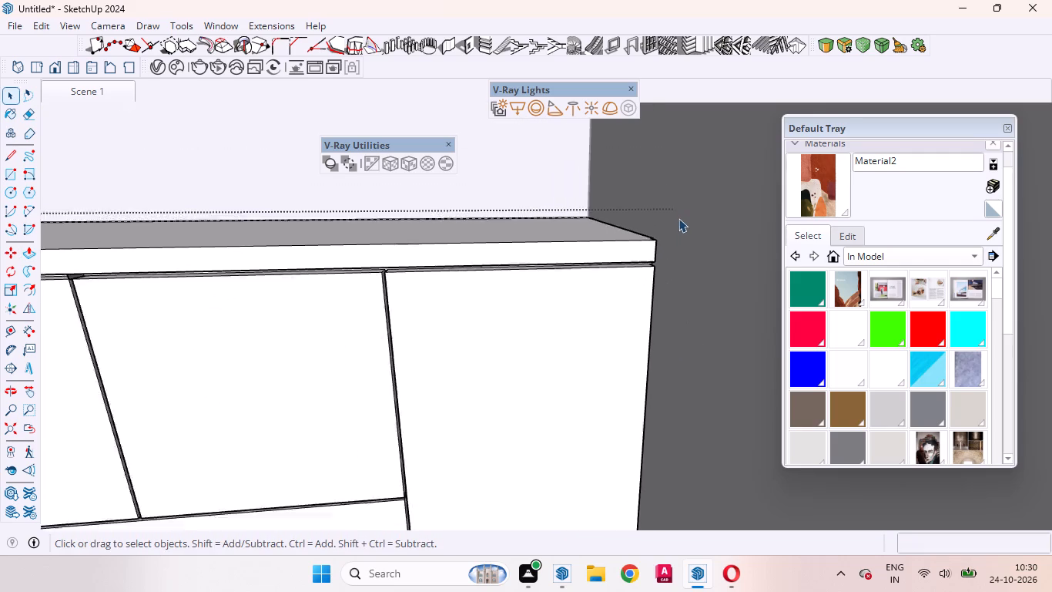
scroll(678, 218, "down", 11)
scroll(441, 347, "up", 4)
middle_click_drag(441, 348, 528, 325)
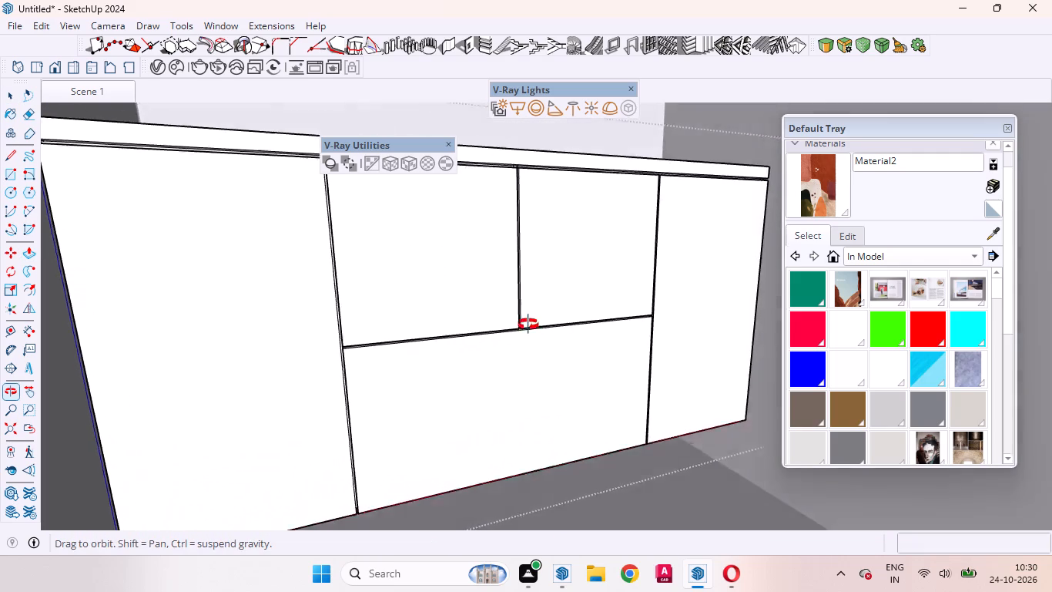
middle_click_drag(528, 325, 432, 448)
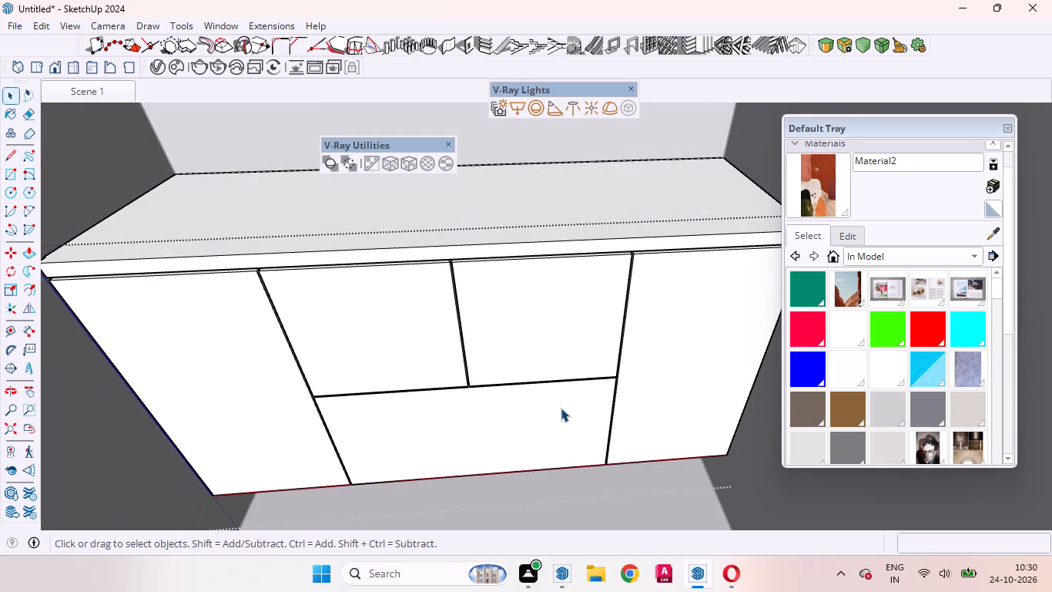
scroll(561, 408, "up", 3)
scroll(454, 393, "up", 1)
middle_click_drag(454, 390, 551, 329)
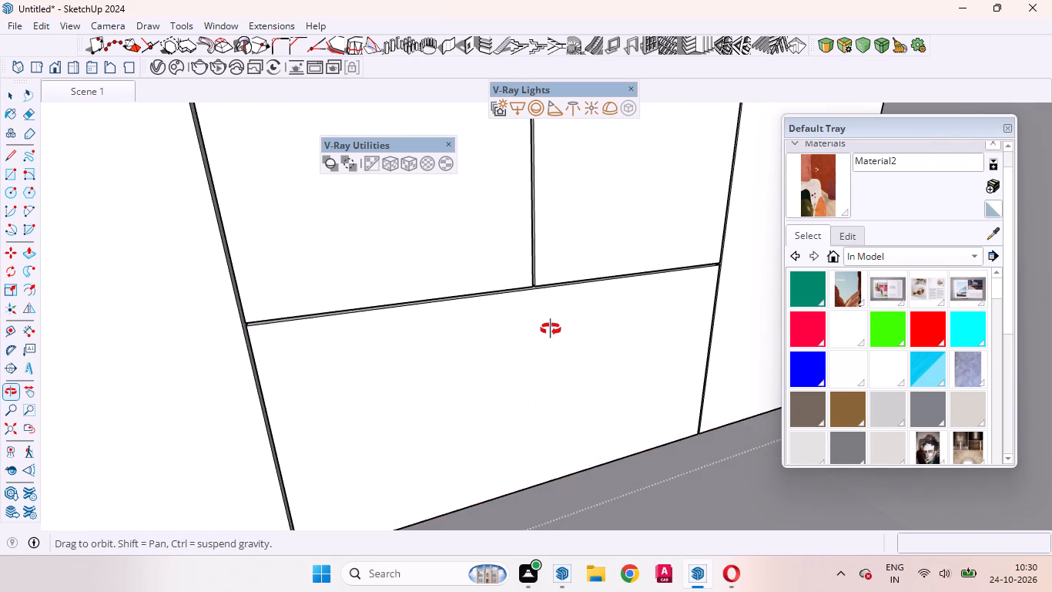
middle_click_drag(551, 329, 448, 409)
scroll(555, 328, "down", 8)
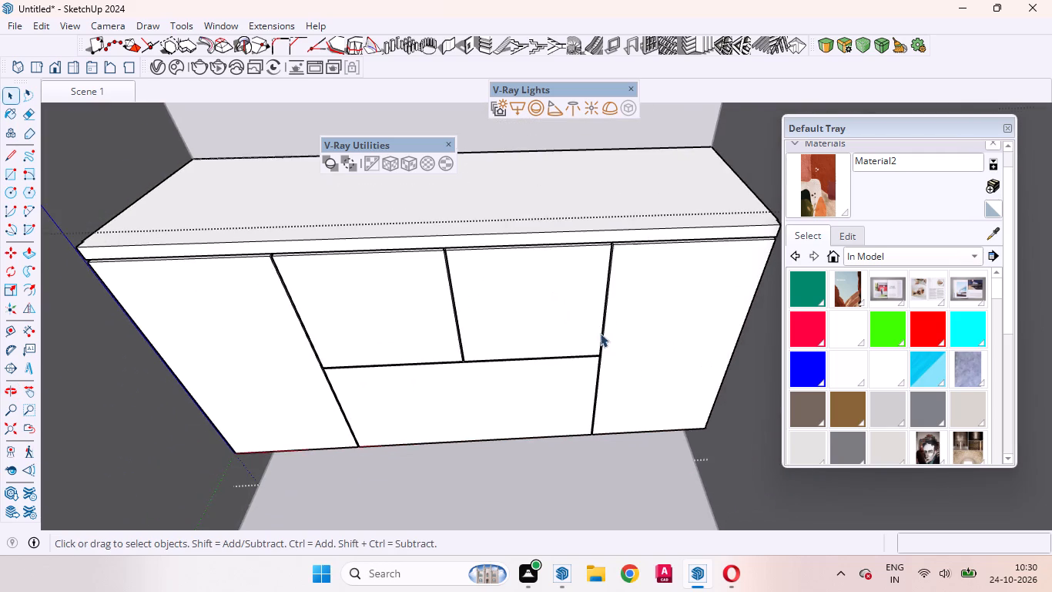
middle_click_drag(600, 336, 635, 231)
scroll(336, 301, "up", 4)
scroll(437, 350, "down", 4)
middle_click_drag(517, 296, 517, 326)
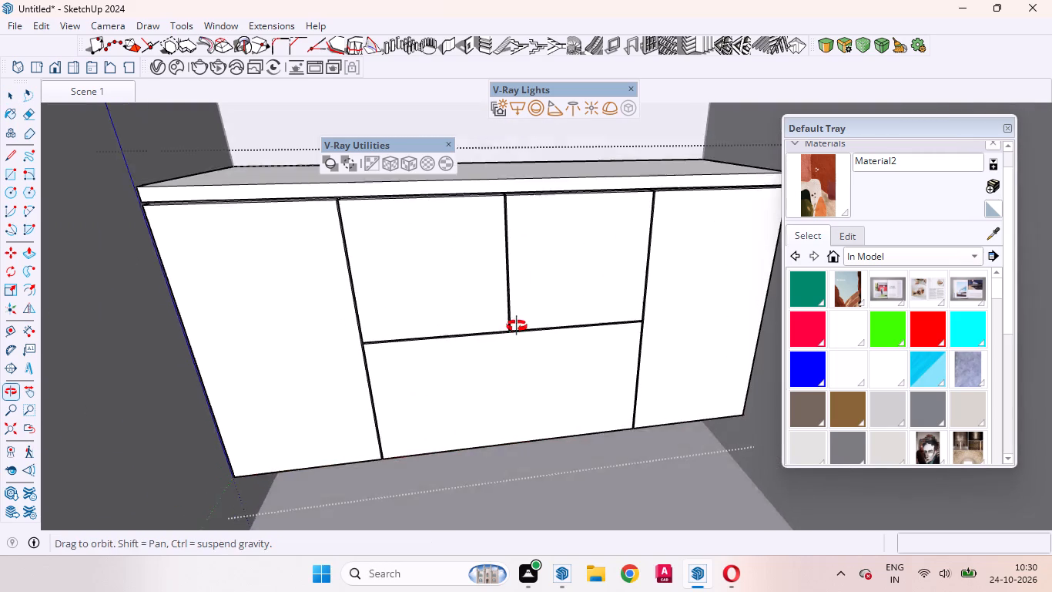
middle_click_drag(517, 326, 479, 336)
Create vertical louvres on the front of the left shutter face with 12 mm depth, 4 mm thickness, 6 mm spacing and angle 0.0.
left_click(303, 307)
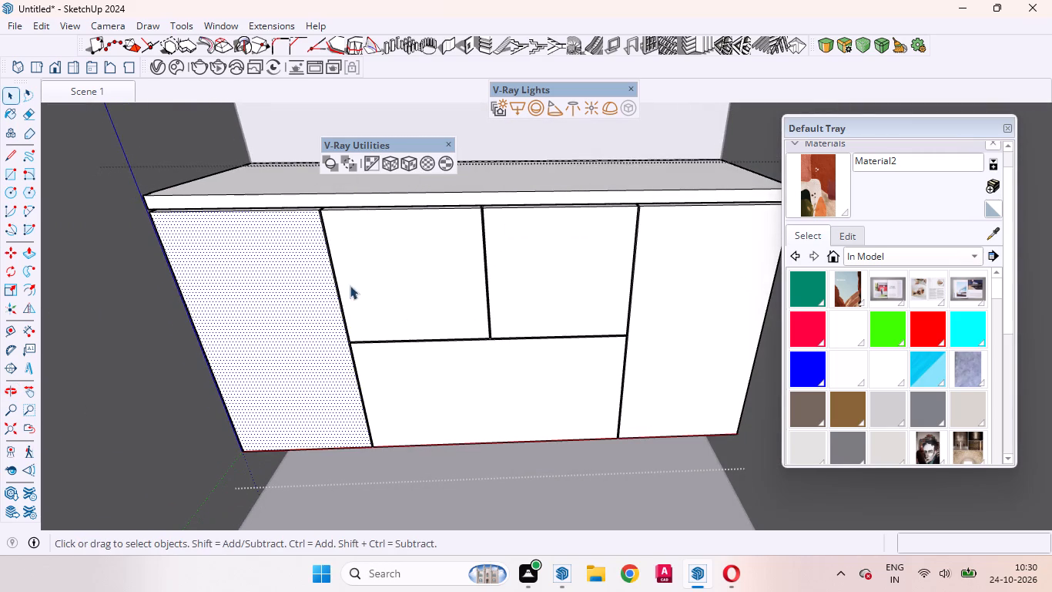
left_click(706, 39)
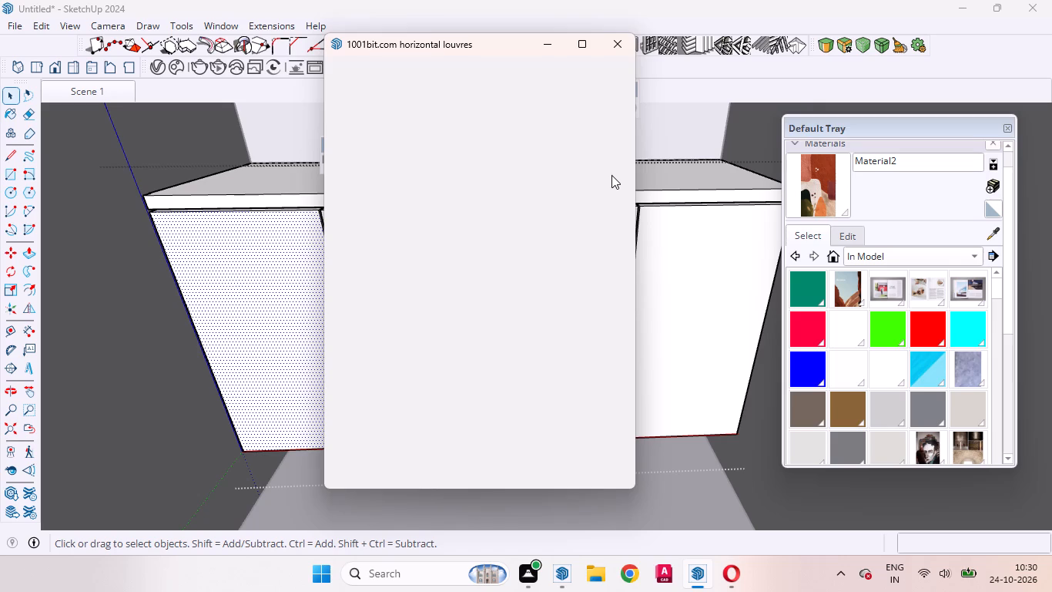
left_click(615, 52)
left_click(707, 50)
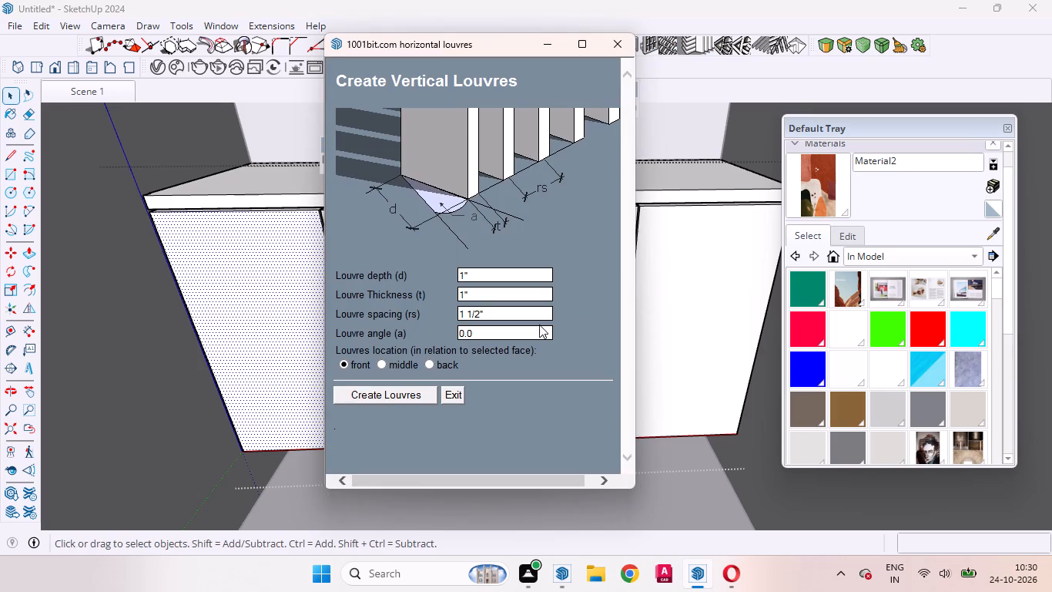
left_click(471, 271)
type("12")
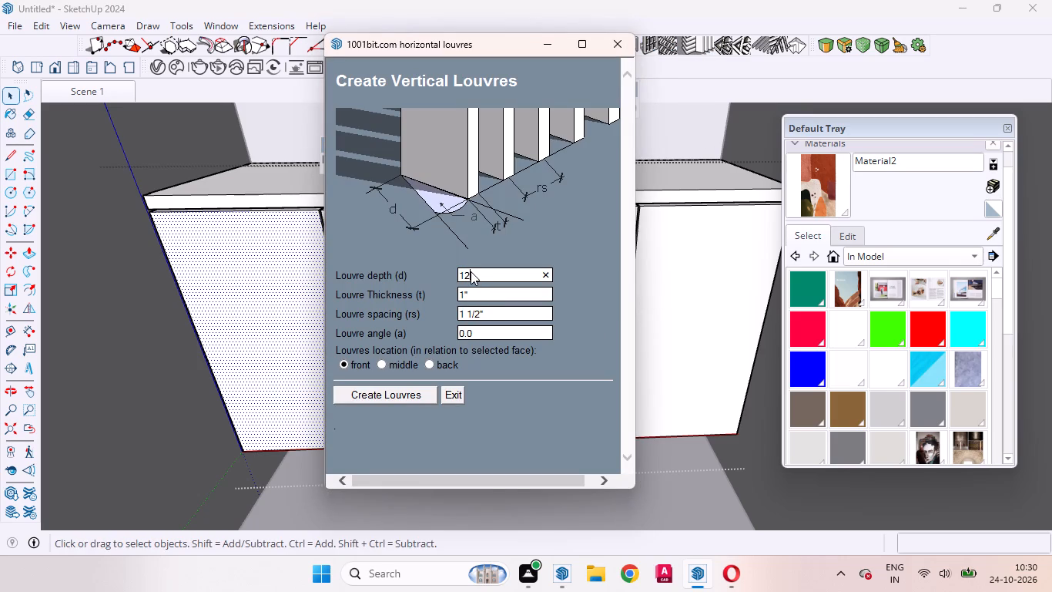
type("mm")
left_click(479, 291)
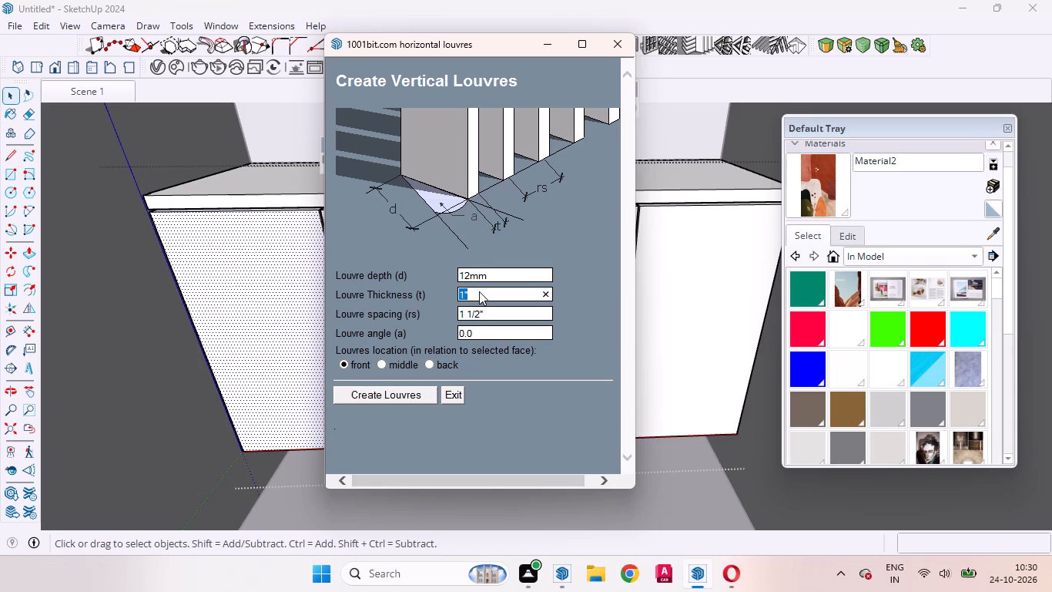
key("4")
type("mm")
left_click(493, 308)
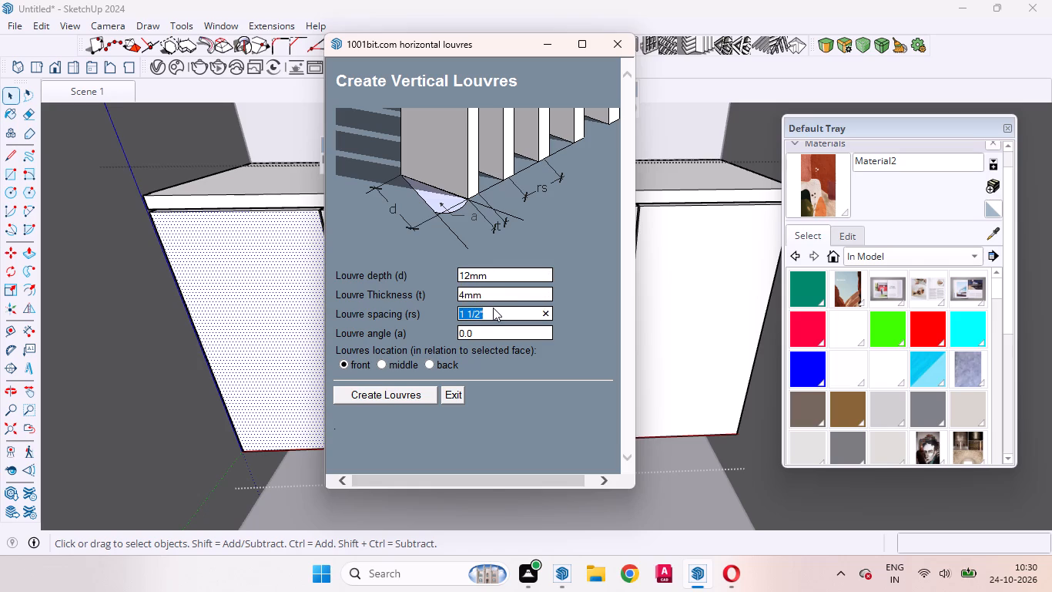
key("6")
type("mm")
left_click(498, 331)
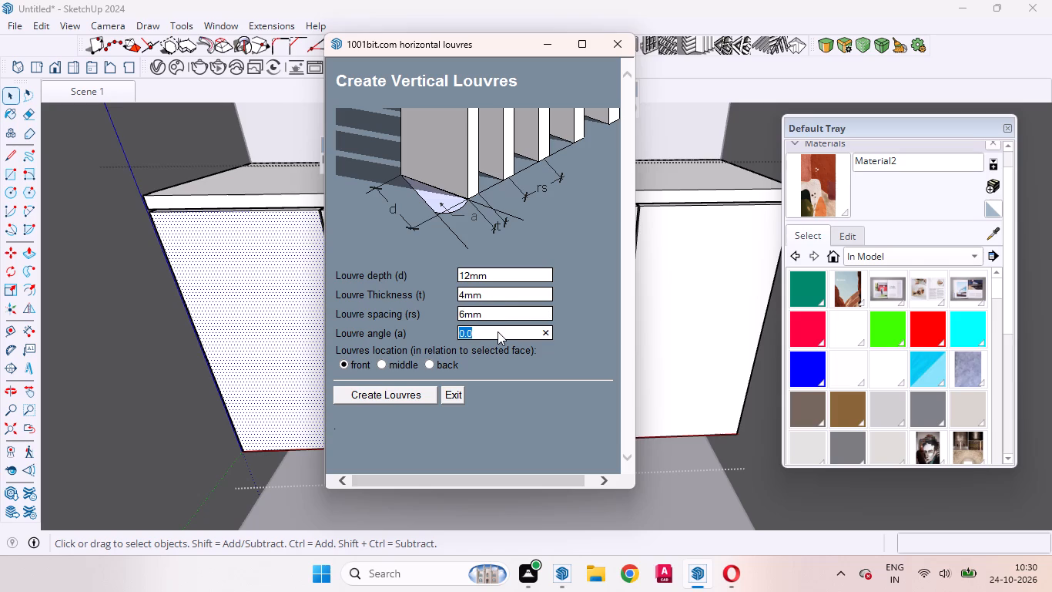
left_click(364, 390)
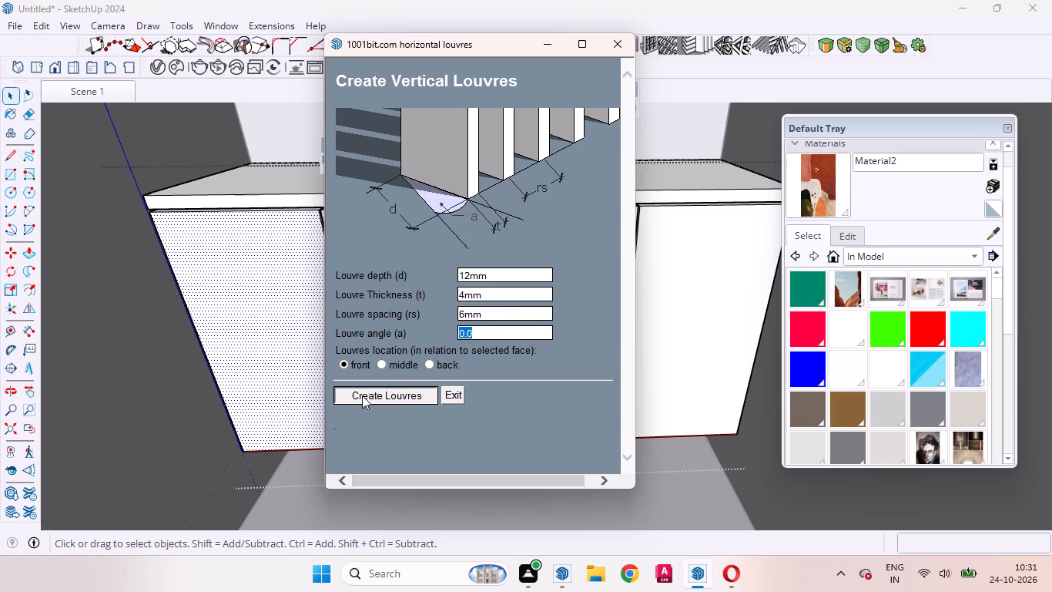
left_click(362, 395)
Examine the vertical louvres on the left shutter, especially along its top edge and the adjoining gap.
scroll(369, 309, "up", 5)
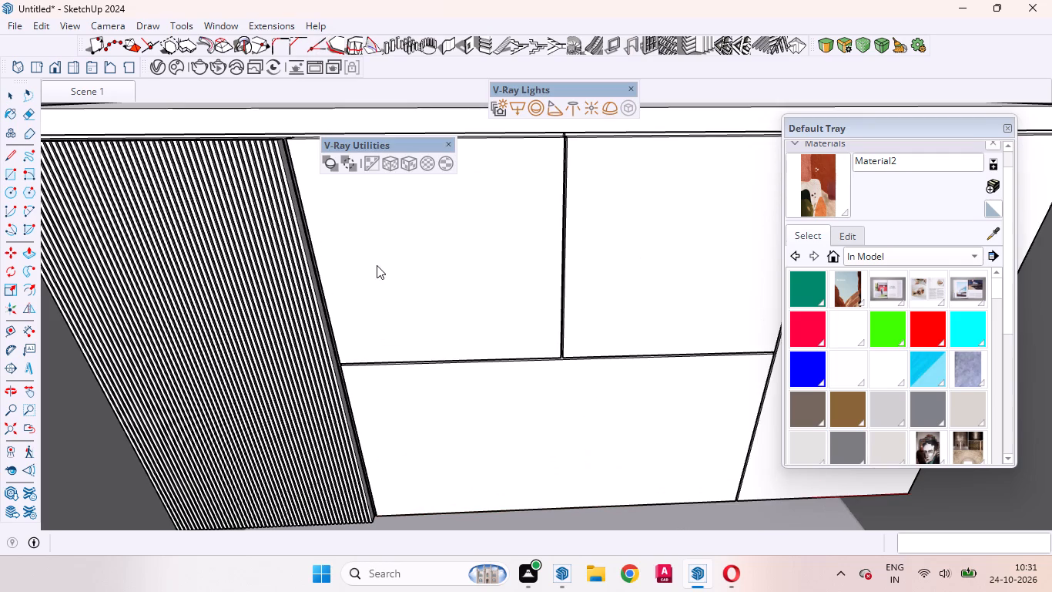
left_click(377, 265)
scroll(563, 376, "down", 7)
scroll(558, 382, "up", 3)
scroll(351, 213, "up", 4)
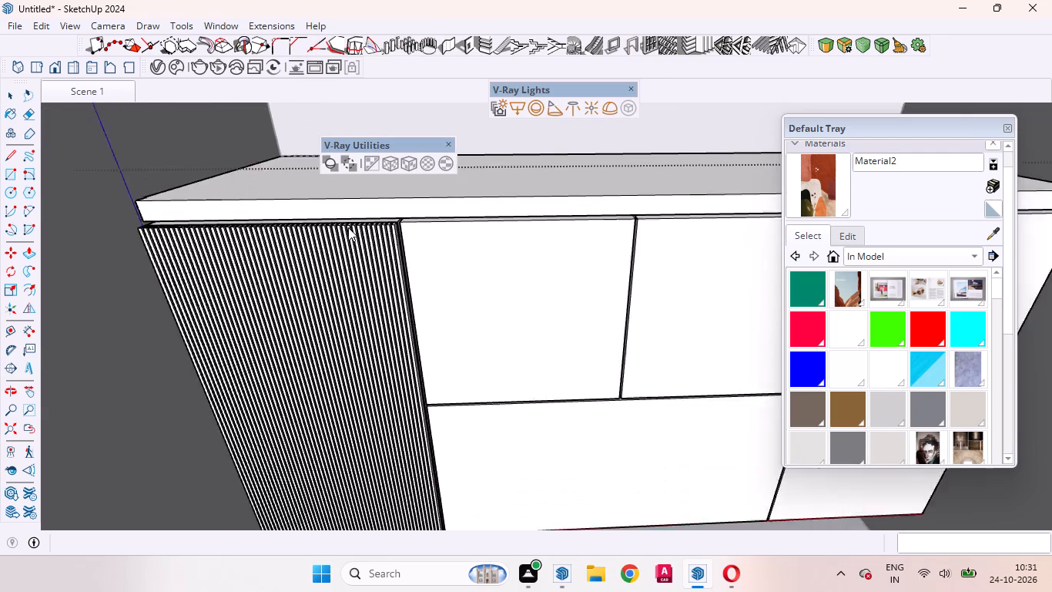
scroll(348, 227, "up", 5)
scroll(408, 271, "down", 1)
scroll(390, 160, "up", 14)
middle_click_drag(525, 257, 605, 254)
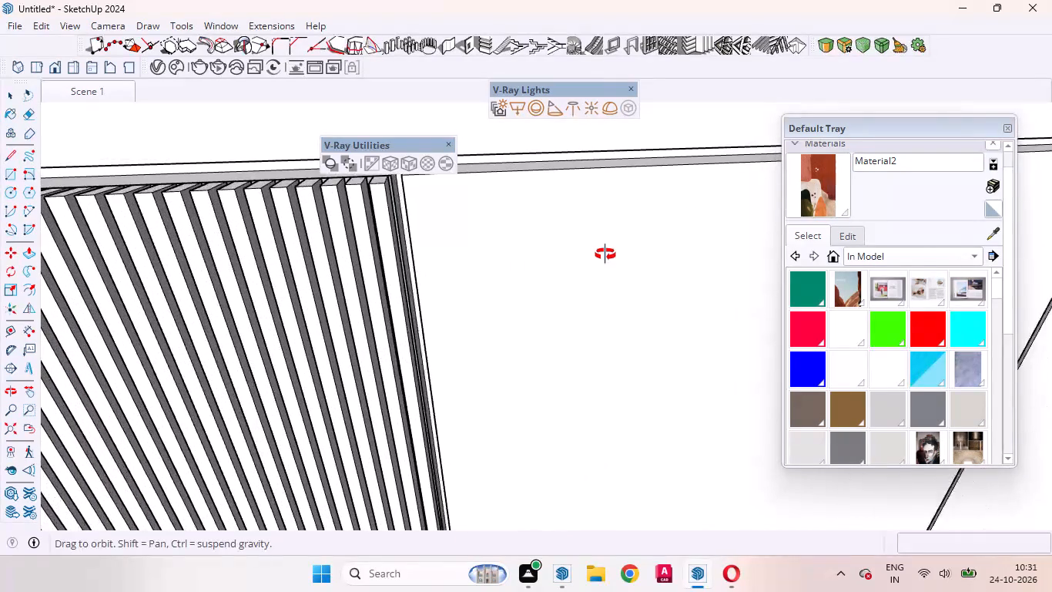
middle_click_drag(605, 254, 487, 272)
scroll(611, 274, "down", 5)
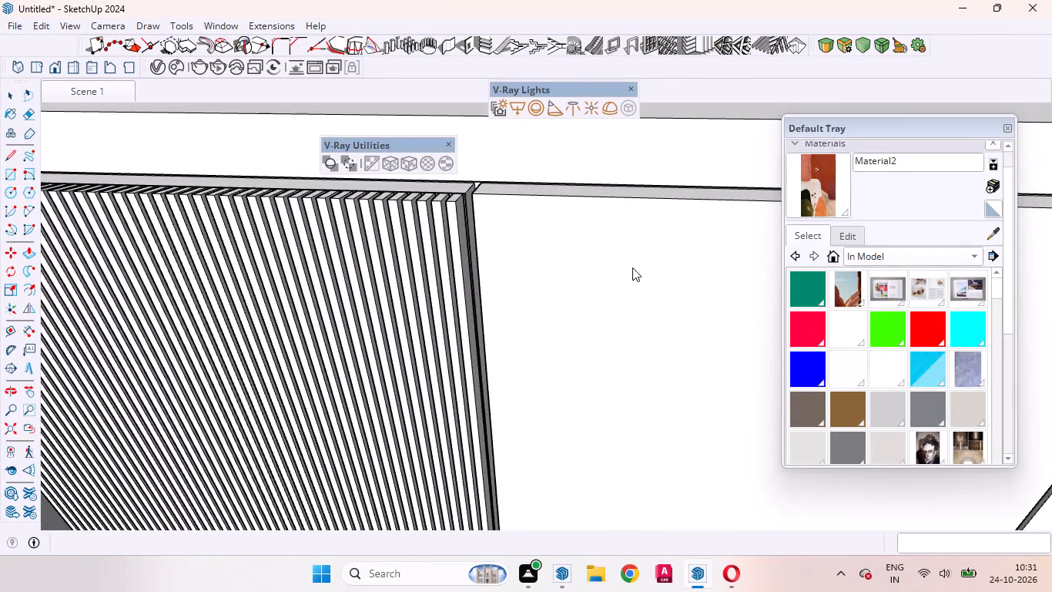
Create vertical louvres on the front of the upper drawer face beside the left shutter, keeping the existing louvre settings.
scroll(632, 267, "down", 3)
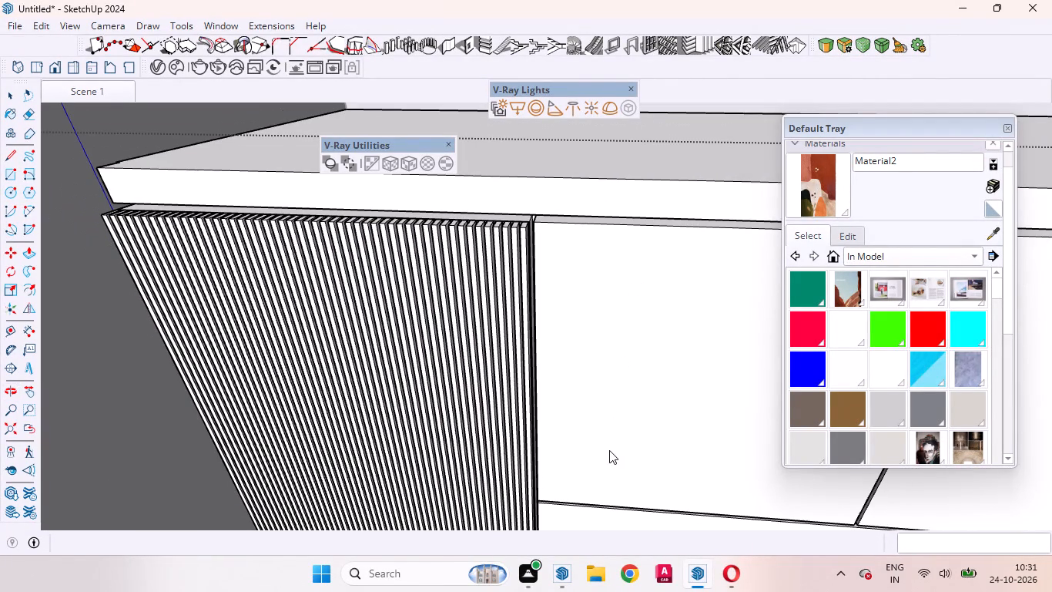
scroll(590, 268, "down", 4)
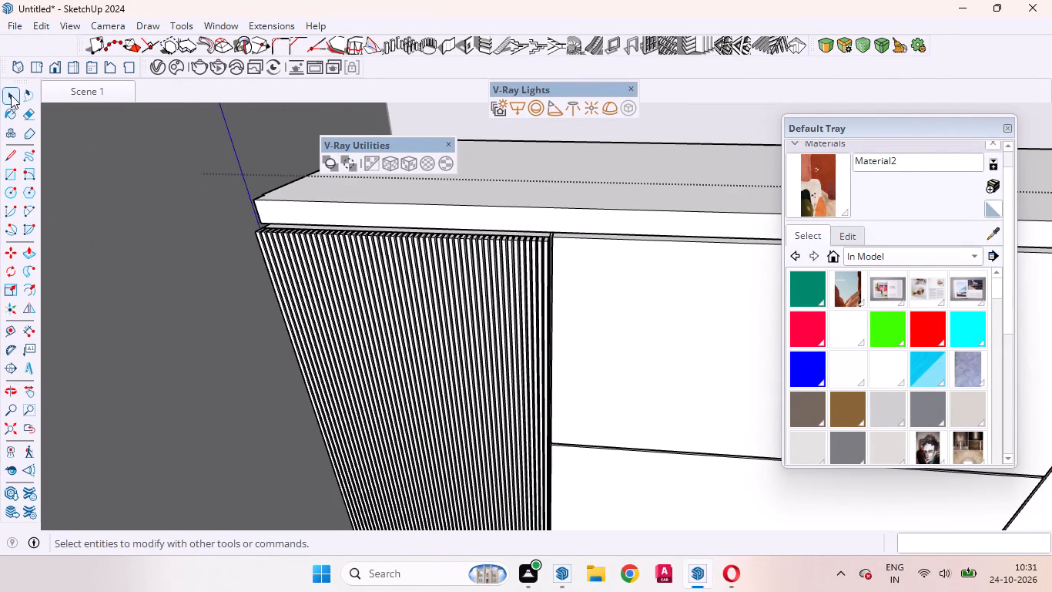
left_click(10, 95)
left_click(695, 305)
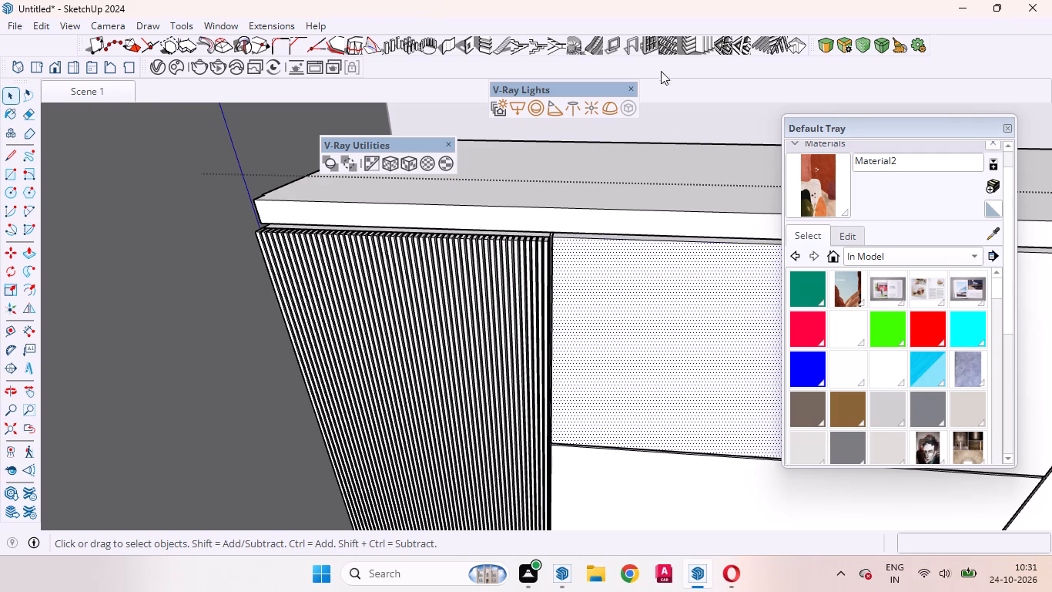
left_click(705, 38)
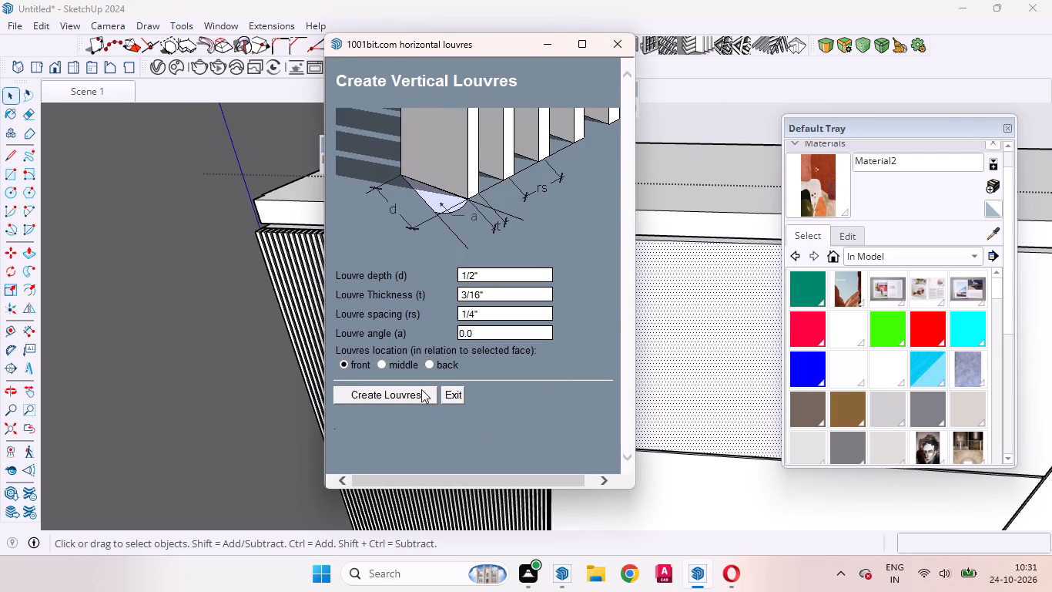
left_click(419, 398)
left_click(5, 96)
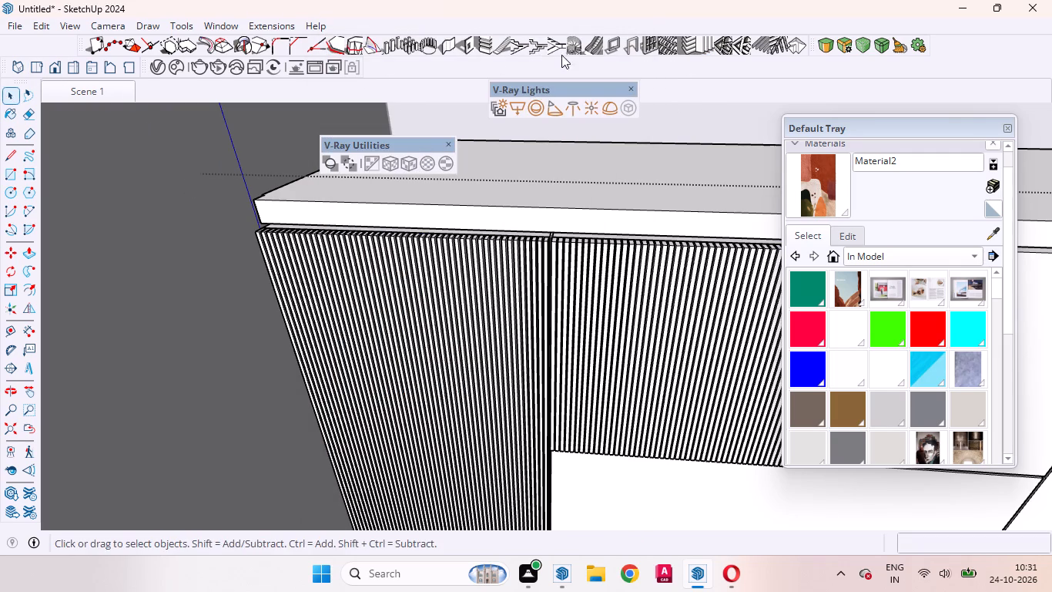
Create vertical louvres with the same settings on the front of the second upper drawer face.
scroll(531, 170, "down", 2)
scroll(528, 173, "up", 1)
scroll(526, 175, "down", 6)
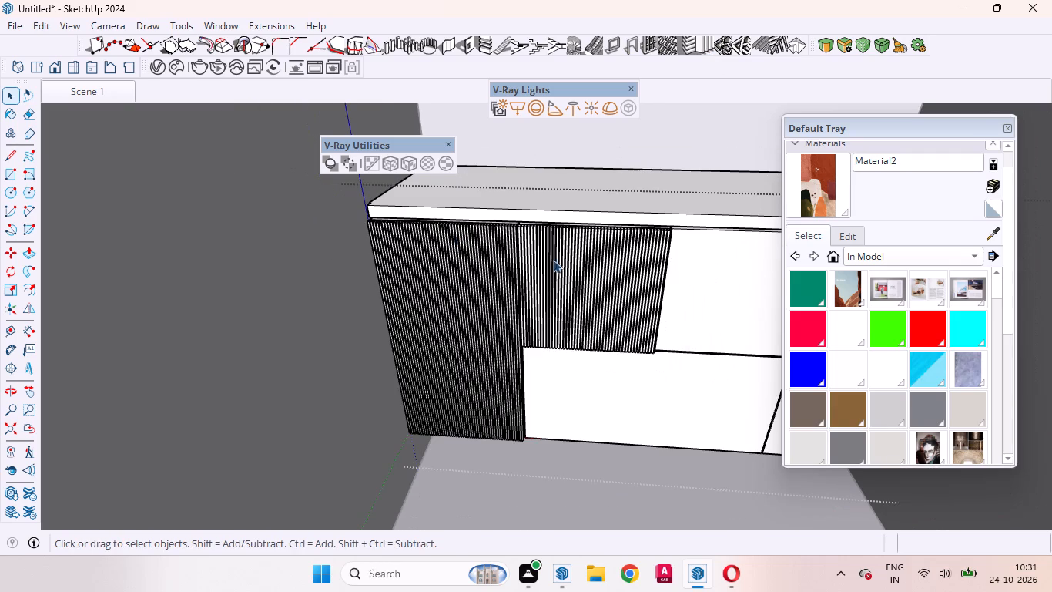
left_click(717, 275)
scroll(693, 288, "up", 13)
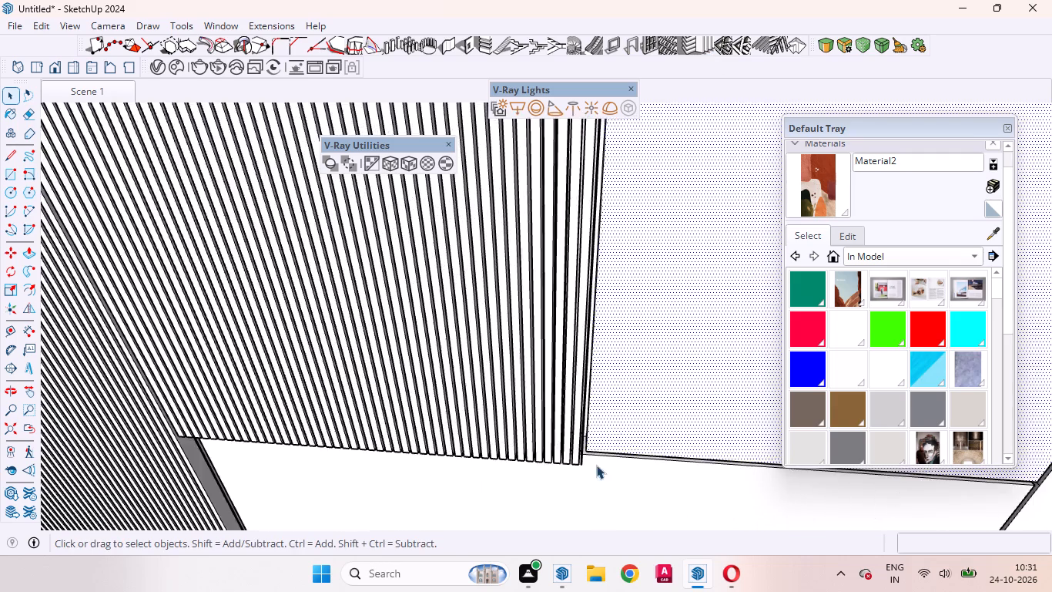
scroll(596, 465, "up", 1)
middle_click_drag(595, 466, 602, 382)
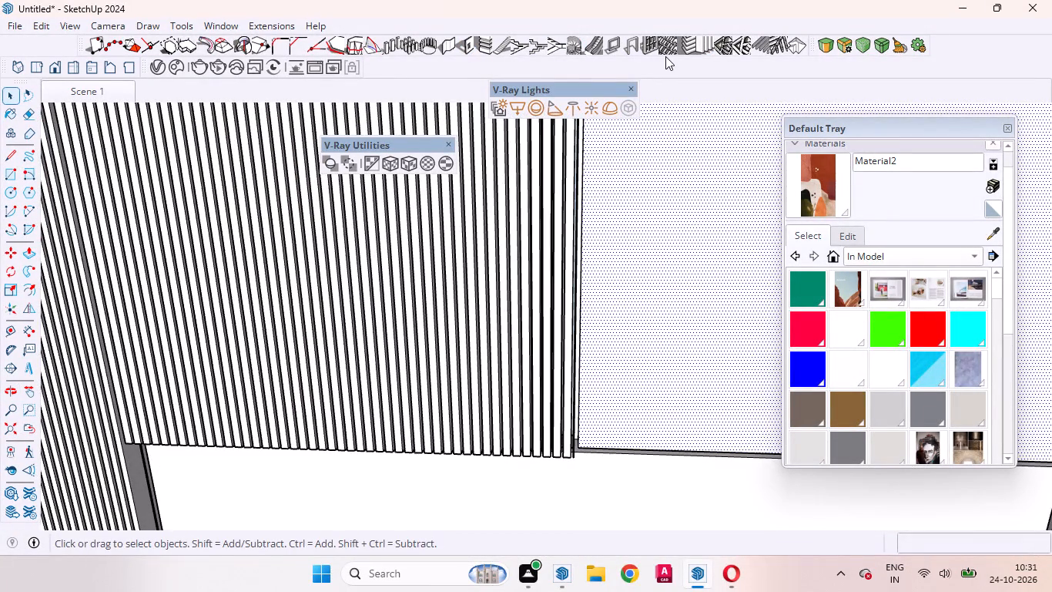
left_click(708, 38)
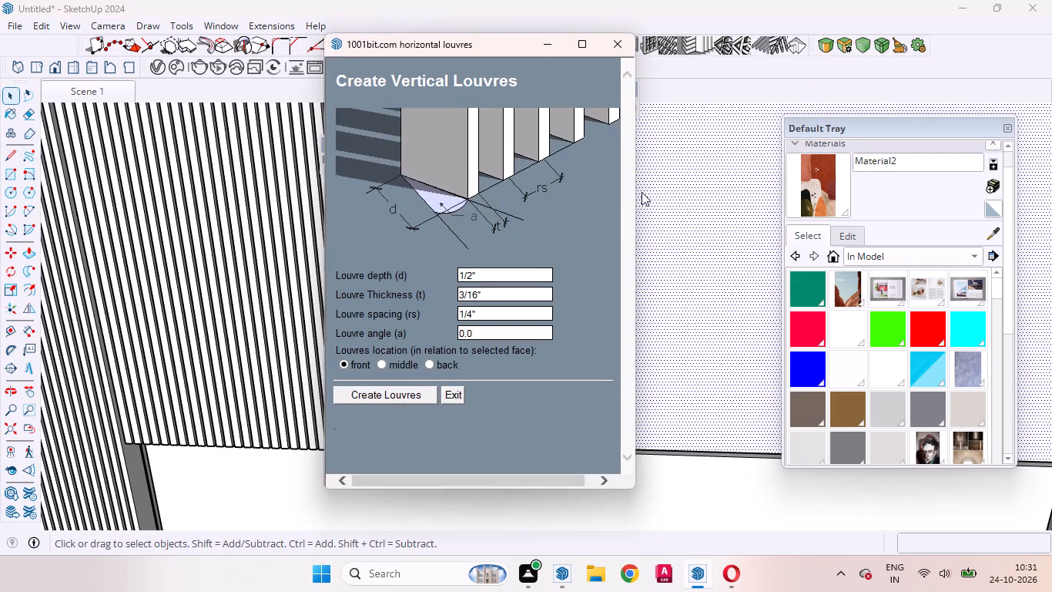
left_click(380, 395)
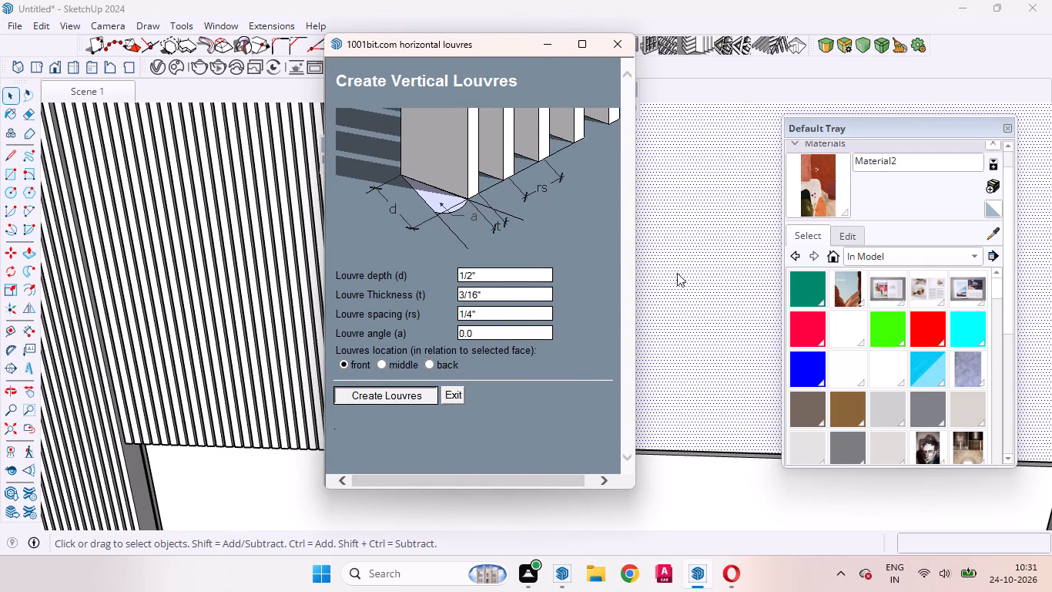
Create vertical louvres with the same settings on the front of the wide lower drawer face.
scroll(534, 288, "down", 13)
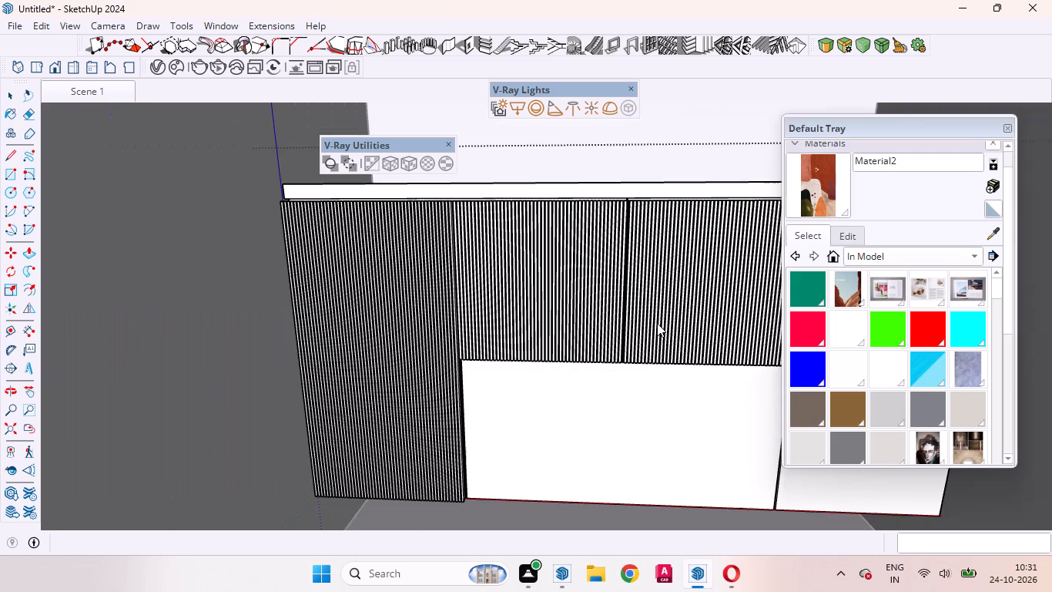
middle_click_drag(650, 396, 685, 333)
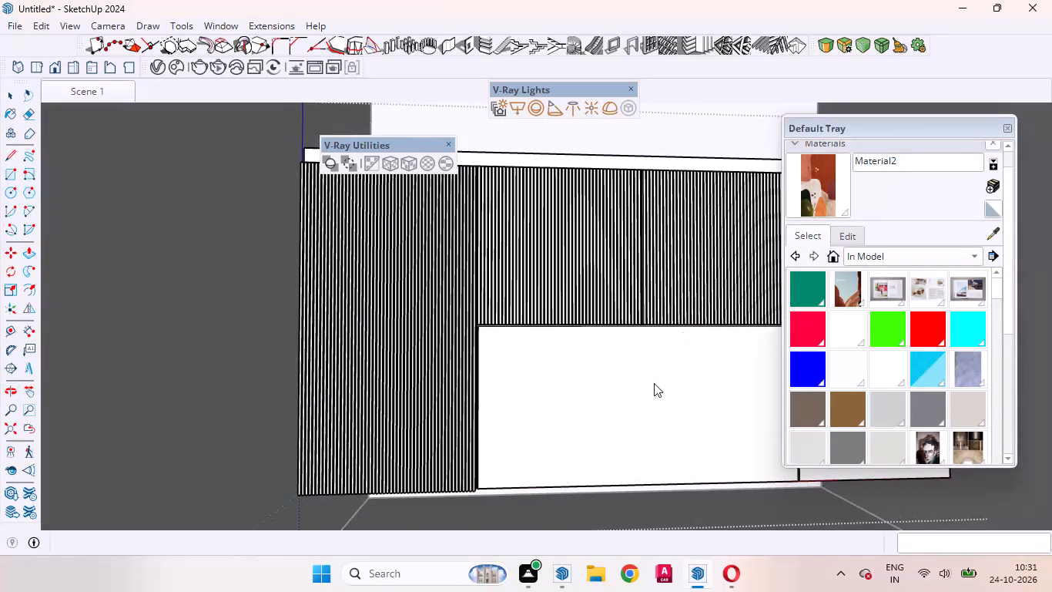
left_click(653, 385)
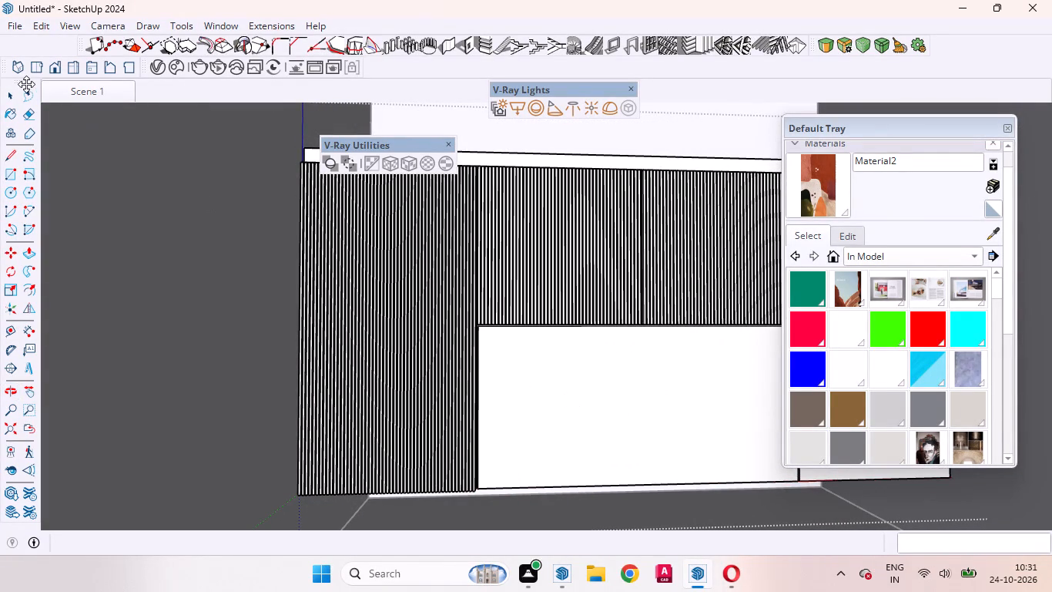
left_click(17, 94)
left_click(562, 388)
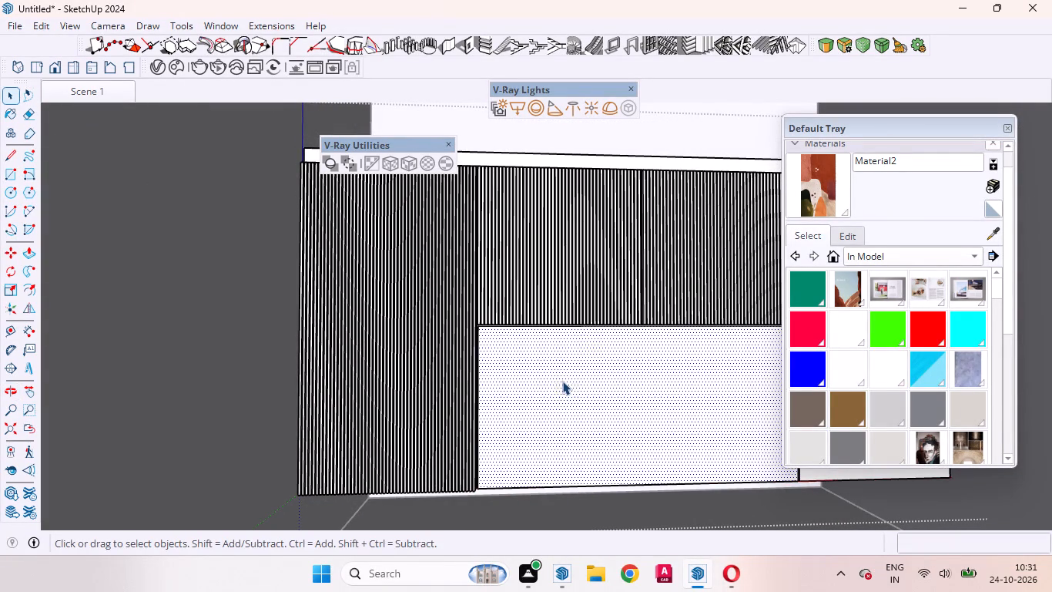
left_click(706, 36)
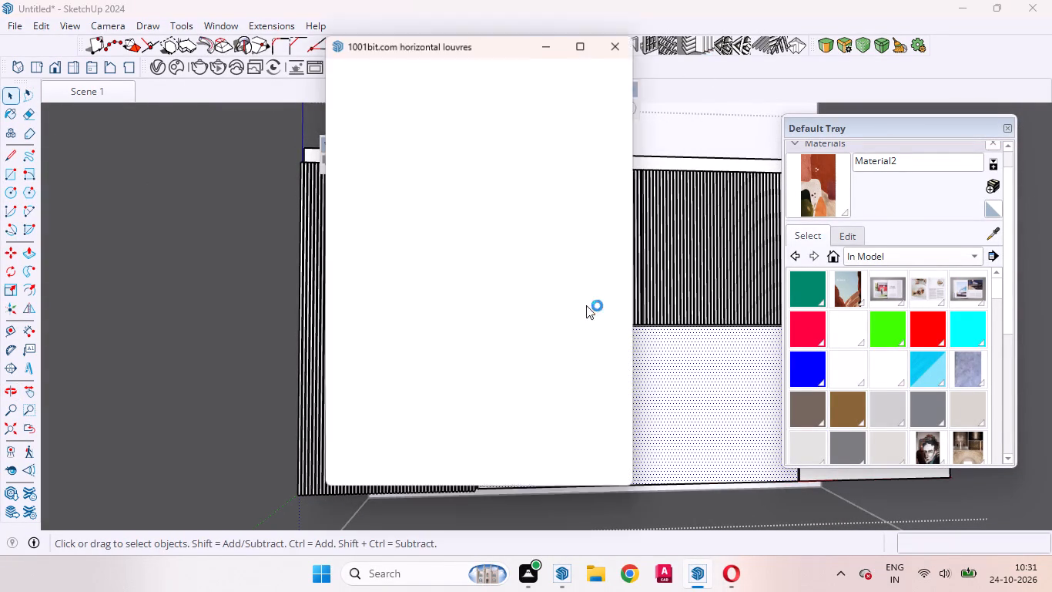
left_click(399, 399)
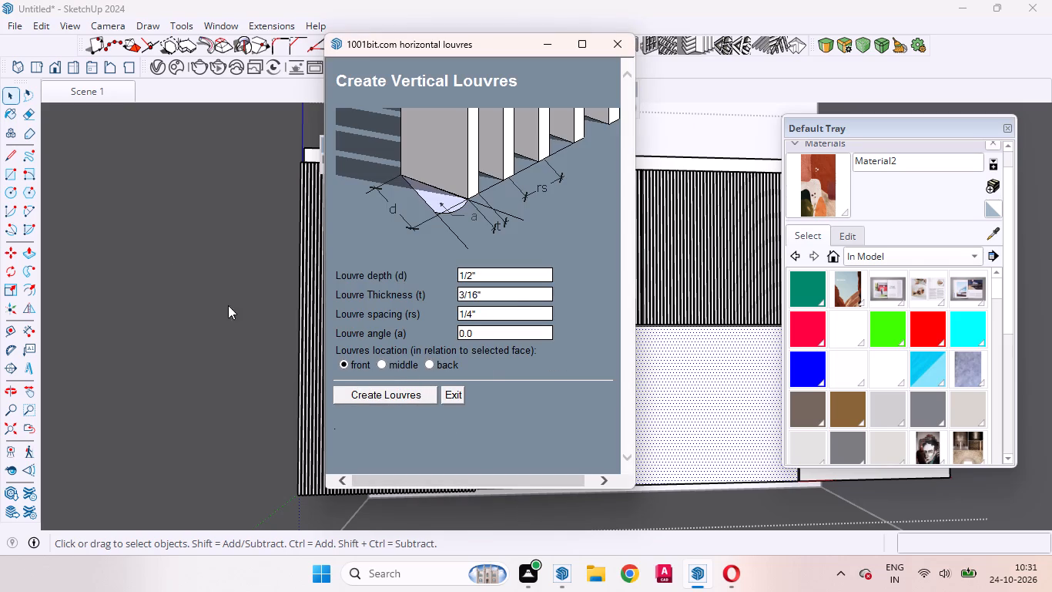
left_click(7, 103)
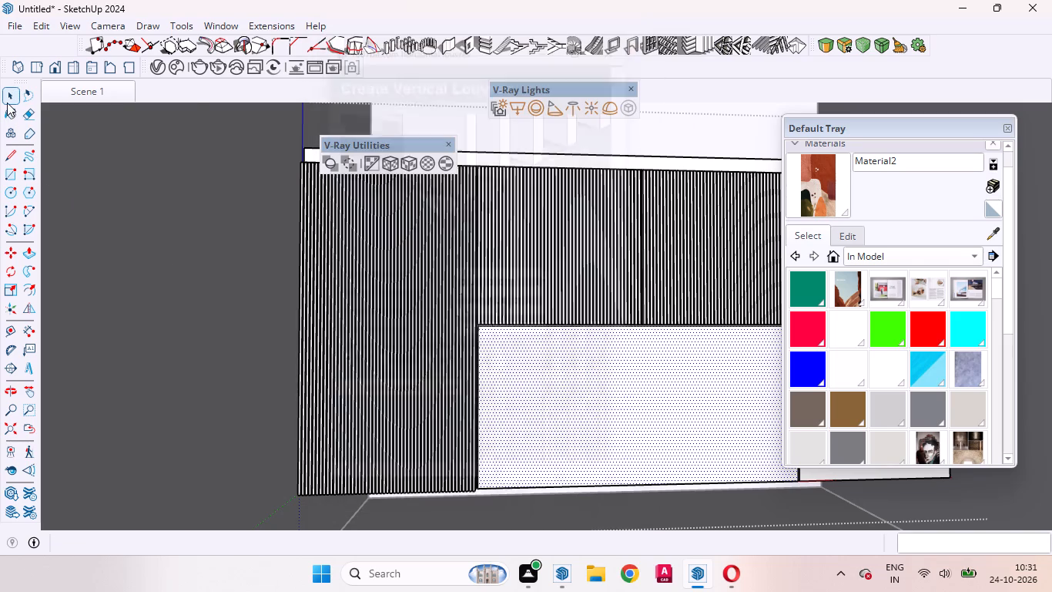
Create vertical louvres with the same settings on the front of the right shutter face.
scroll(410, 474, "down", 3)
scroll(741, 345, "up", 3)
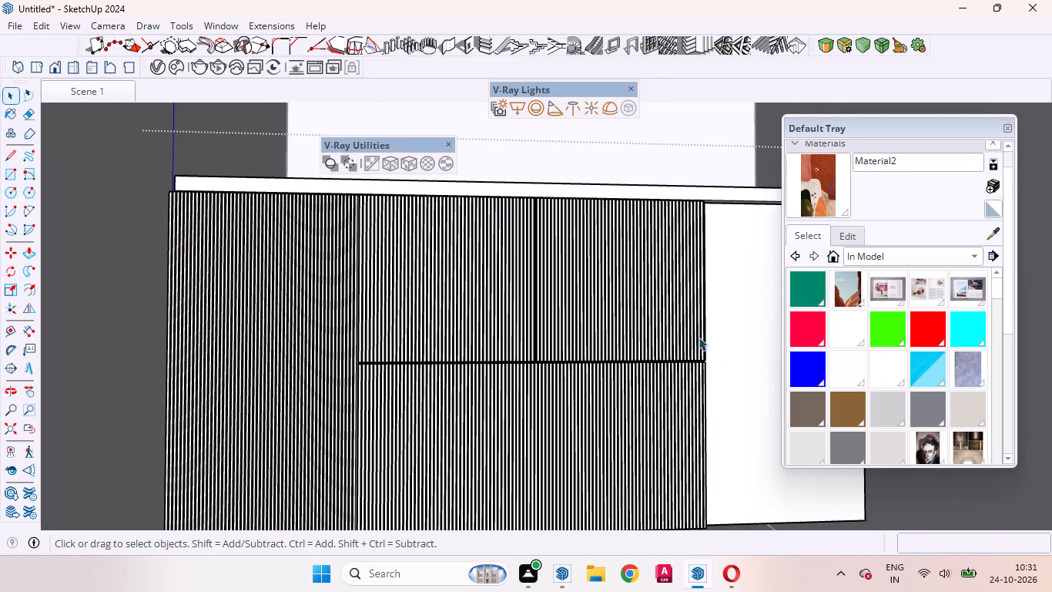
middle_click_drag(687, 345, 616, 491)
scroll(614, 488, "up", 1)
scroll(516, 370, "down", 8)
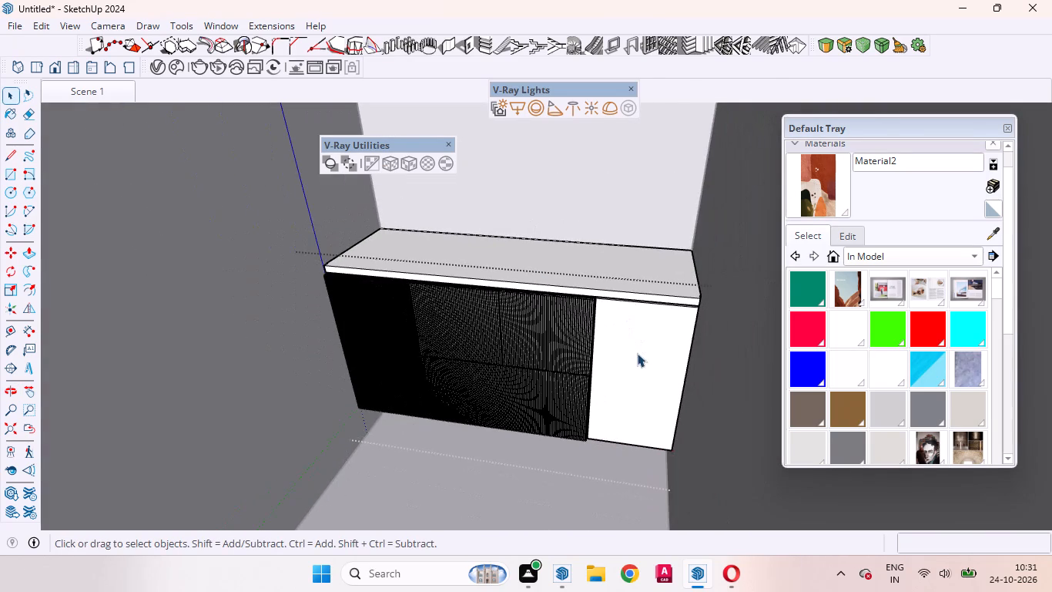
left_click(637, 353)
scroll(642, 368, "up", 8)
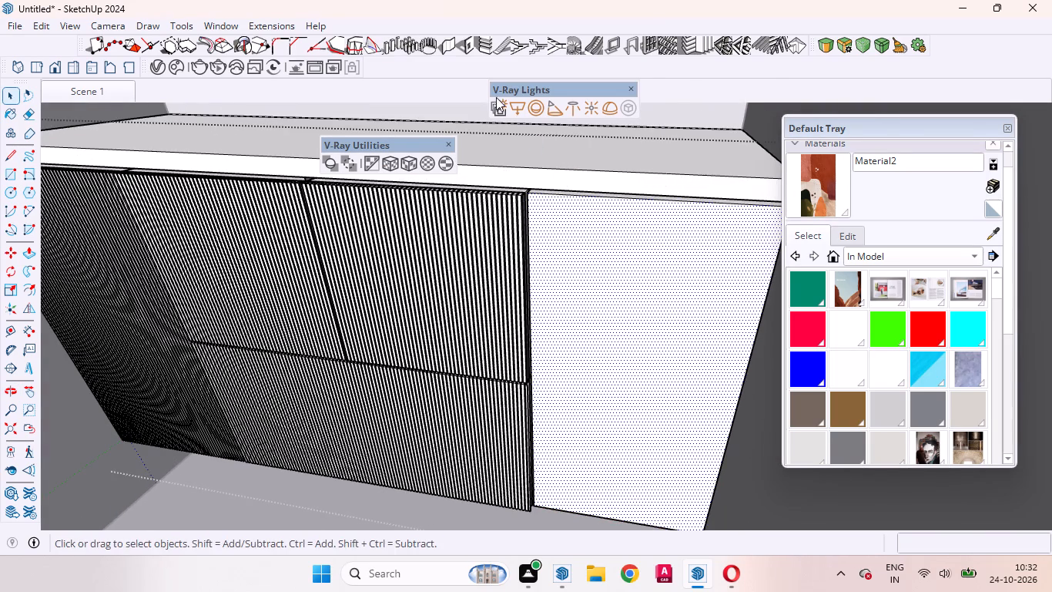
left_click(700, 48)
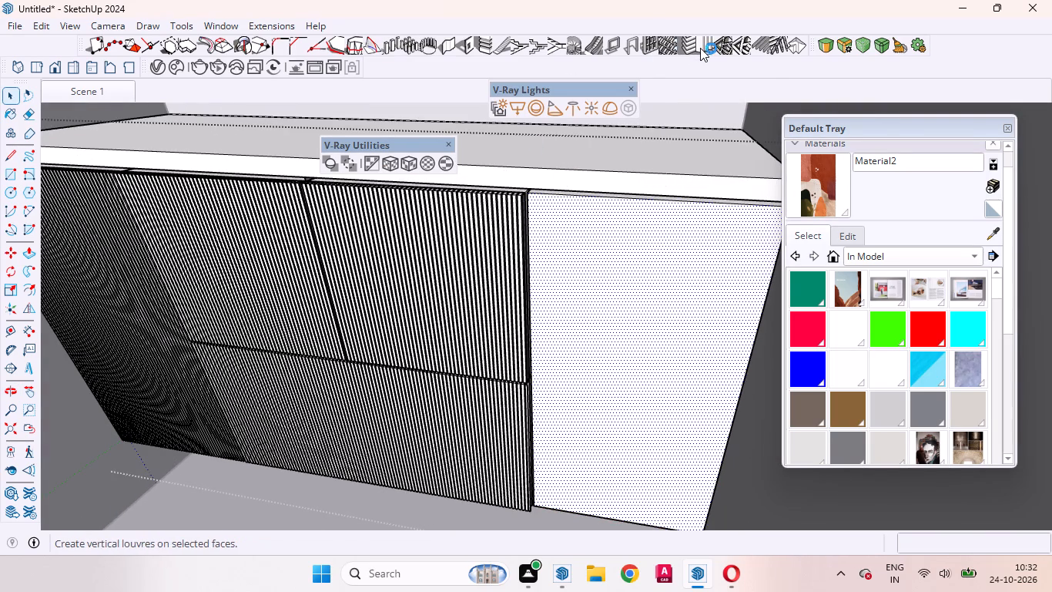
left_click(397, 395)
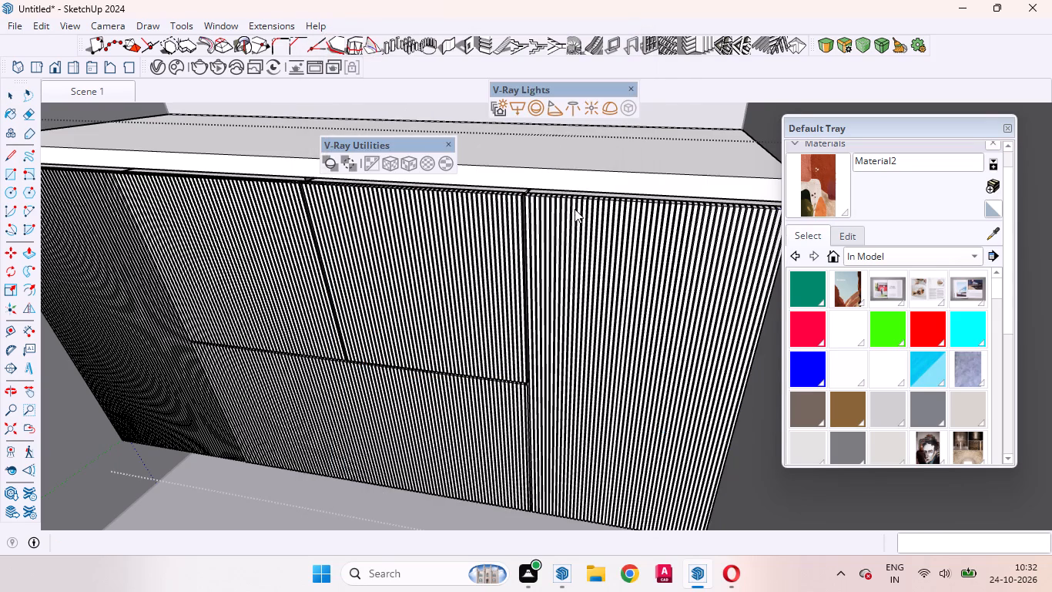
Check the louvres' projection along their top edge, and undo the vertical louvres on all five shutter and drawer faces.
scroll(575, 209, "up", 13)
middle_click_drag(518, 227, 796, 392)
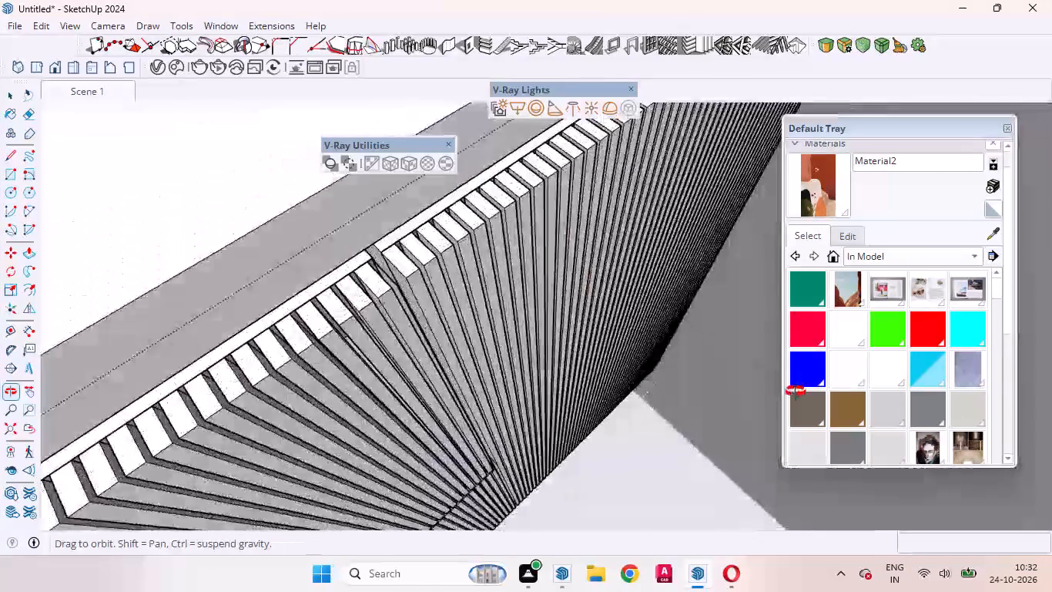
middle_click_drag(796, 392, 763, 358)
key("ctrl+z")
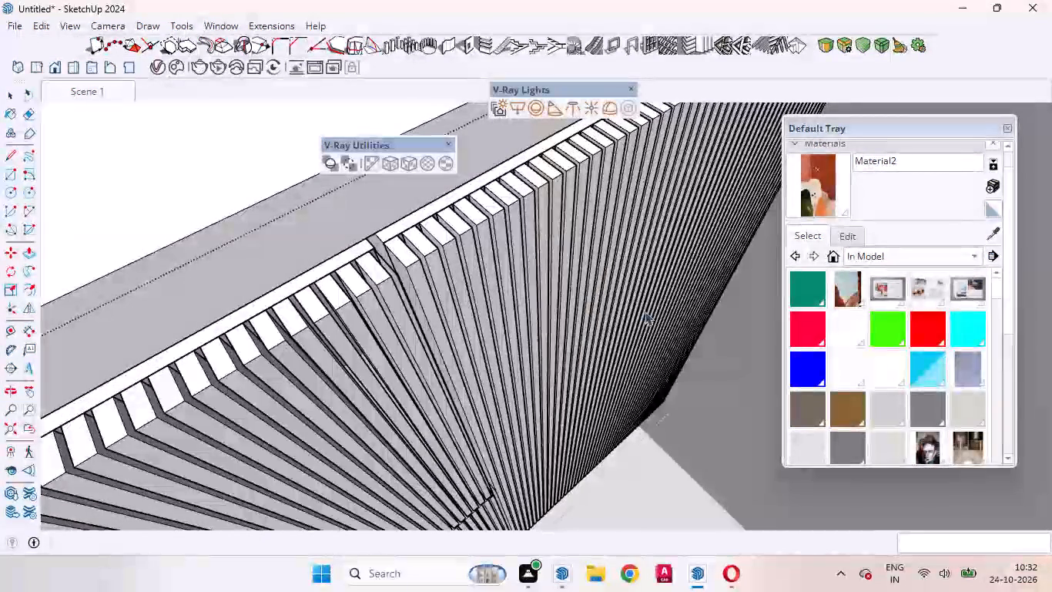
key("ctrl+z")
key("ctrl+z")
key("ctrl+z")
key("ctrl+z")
Create vertical louvres on the front of the left shutter face with the louvre depth set to 1 mm.
scroll(641, 292, "down", 2)
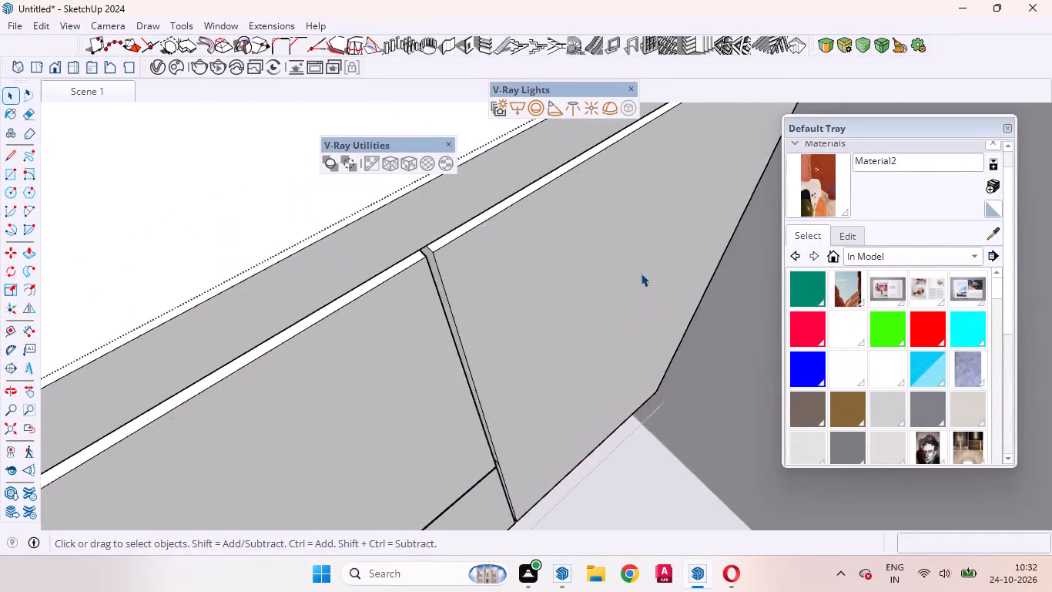
scroll(641, 273, "down", 8)
middle_click_drag(620, 359, 521, 291)
scroll(559, 294, "up", 1)
scroll(675, 346, "down", 3)
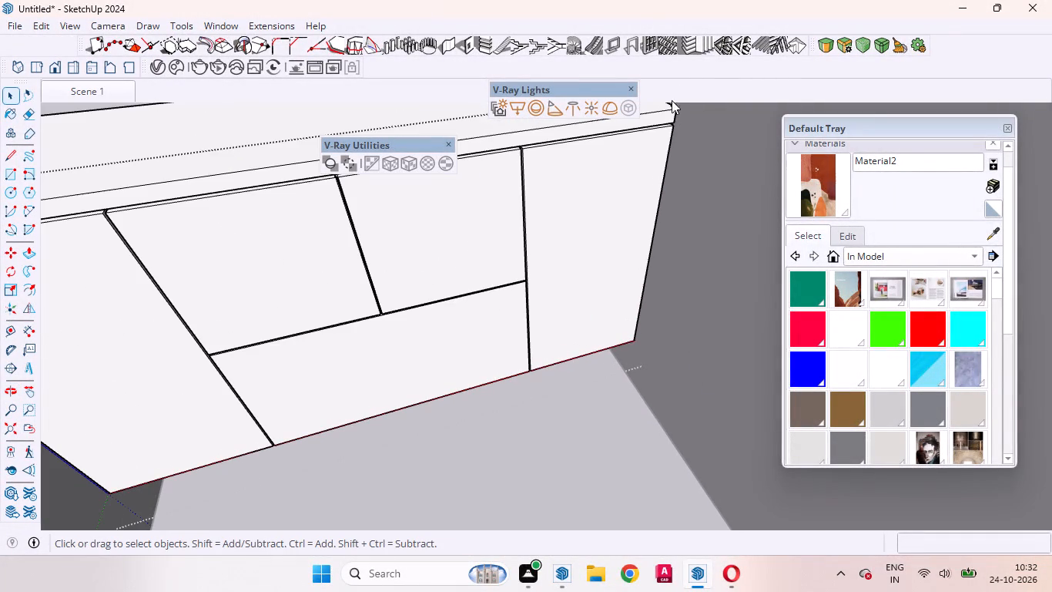
left_click(708, 42)
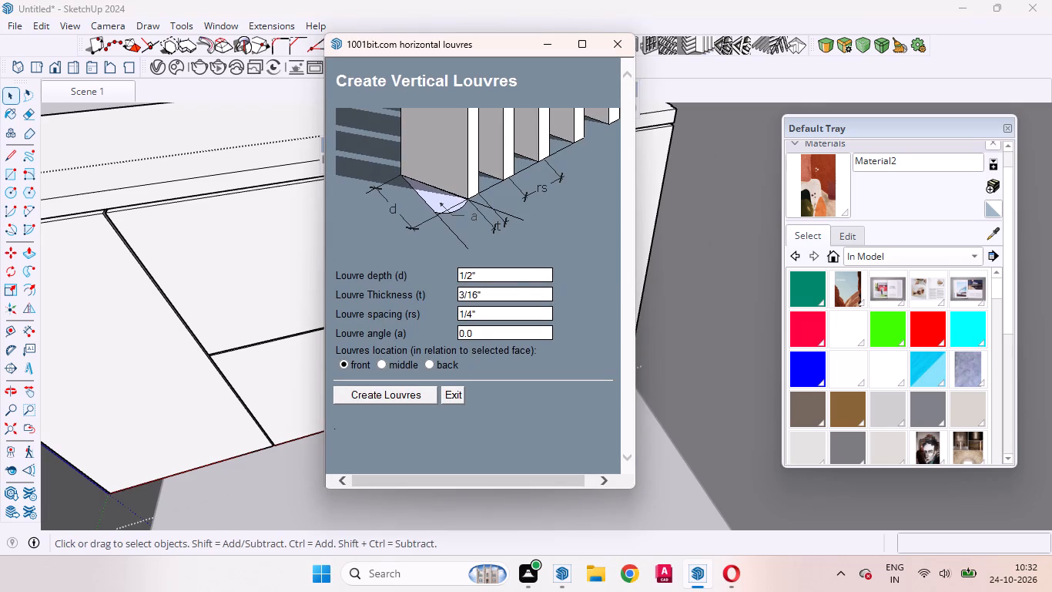
left_click(509, 274)
type("1mm")
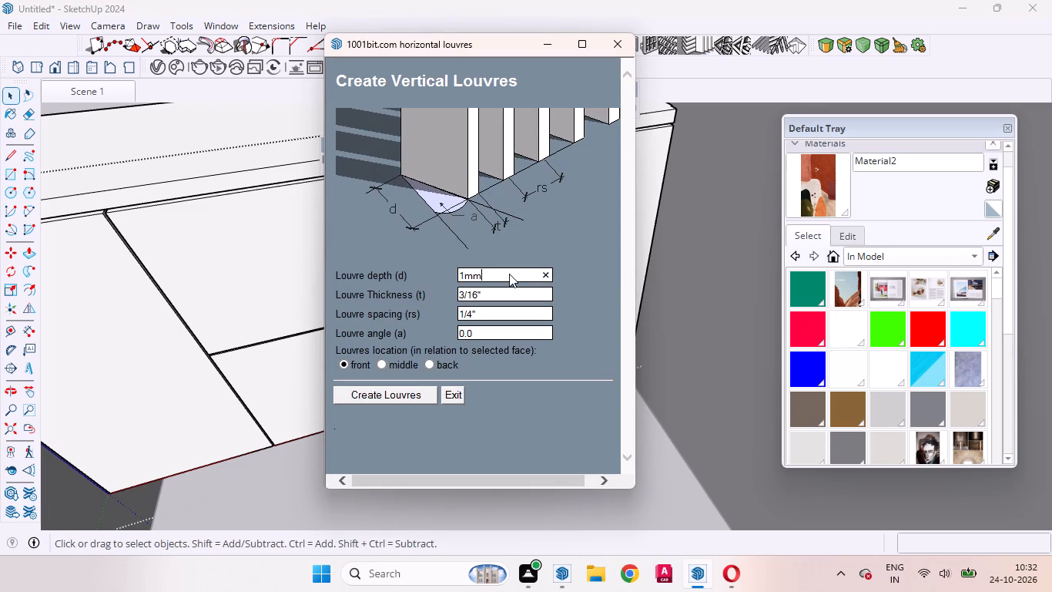
left_click(377, 389)
left_click(114, 363)
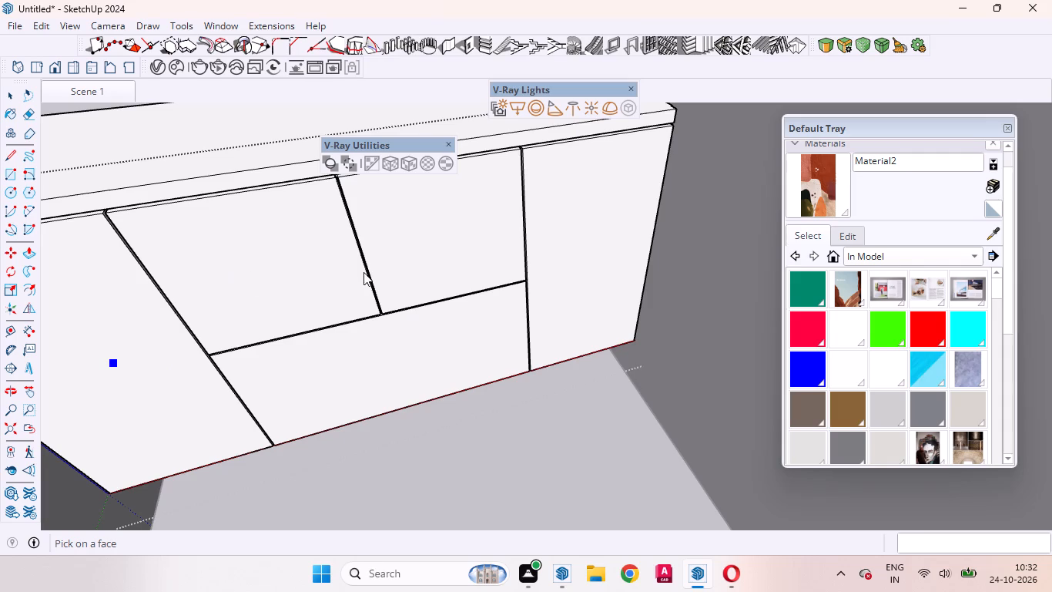
Examine the shallow louvres on the left shutter up close, especially at its top corner beside the recessed gap.
scroll(167, 235, "up", 2)
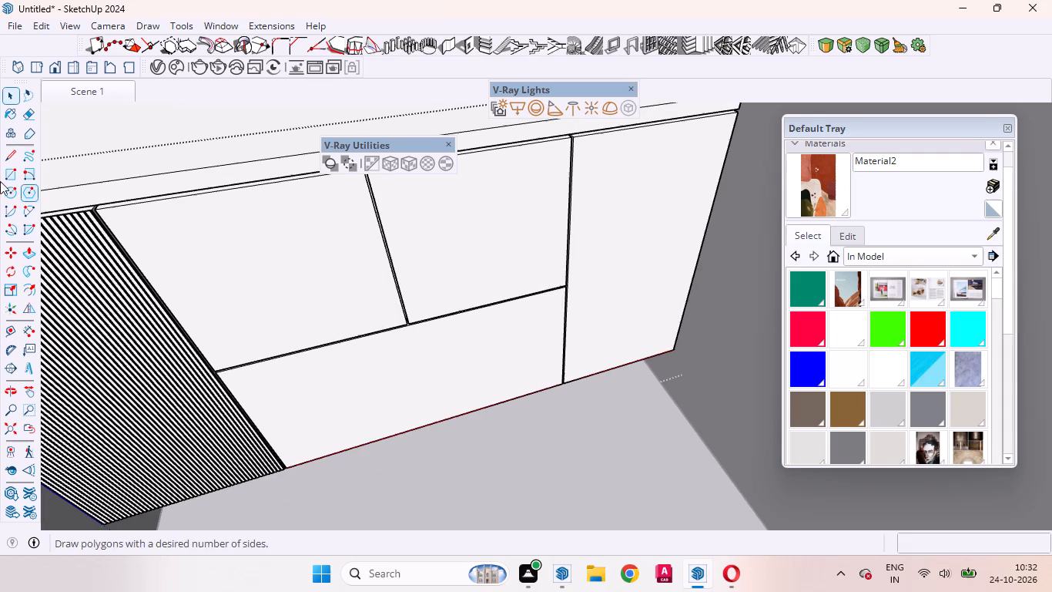
scroll(34, 185, "up", 1)
scroll(691, 335, "down", 4)
scroll(272, 314, "up", 4)
scroll(456, 239, "up", 4)
scroll(419, 243, "down", 1)
scroll(419, 243, "up", 3)
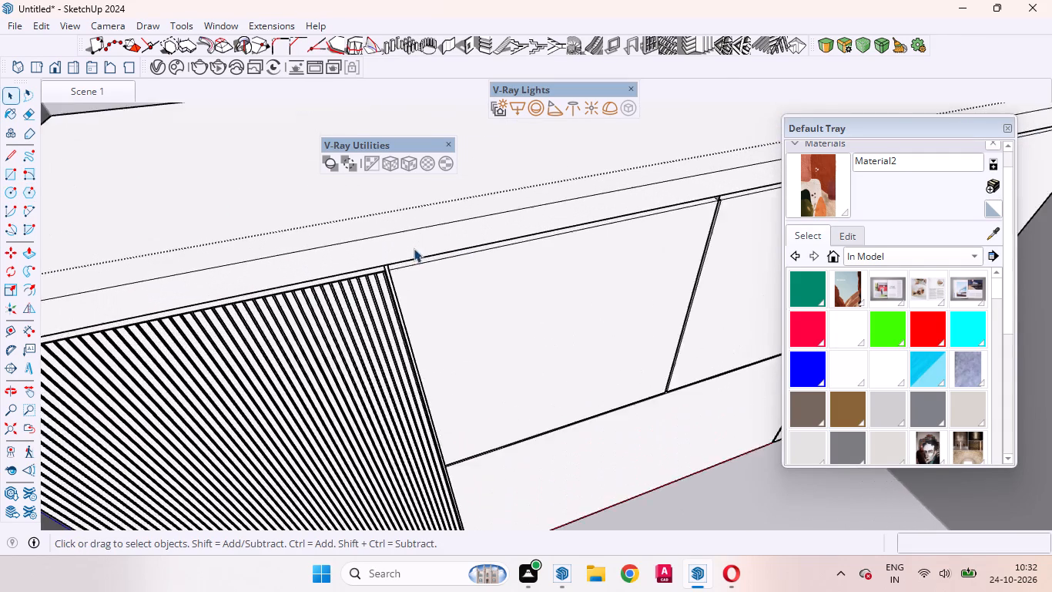
scroll(414, 248, "up", 17)
scroll(387, 274, "down", 1)
scroll(387, 274, "up", 4)
middle_click_drag(388, 292, 459, 265)
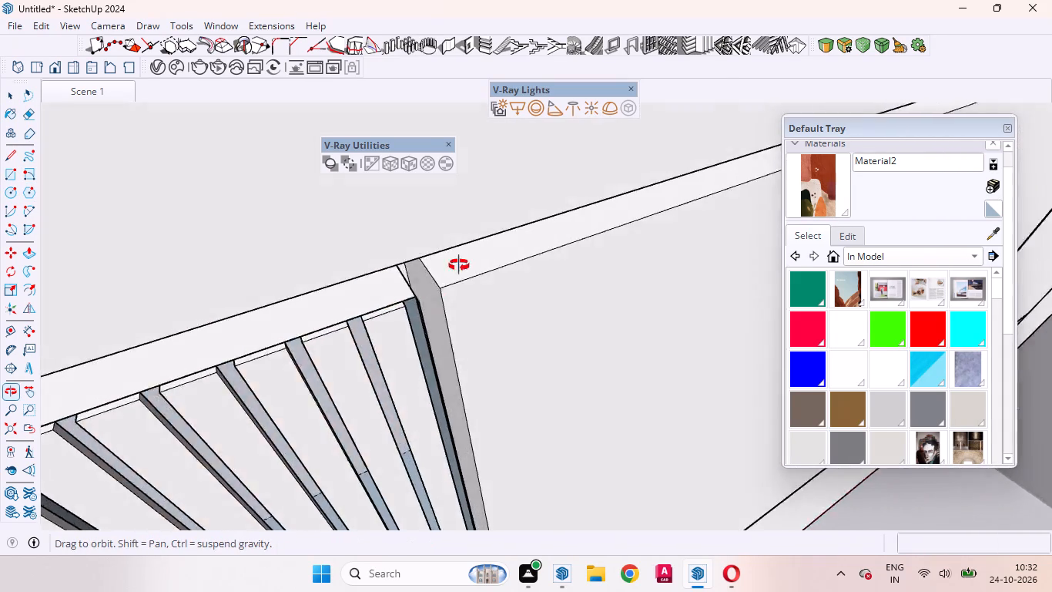
Create vertical louvres 1/16" deep, 3/16" thick and spaced 1/4" on the front of the upper centre face beside the left shutter.
middle_click_drag(459, 265, 413, 289)
left_click(605, 330)
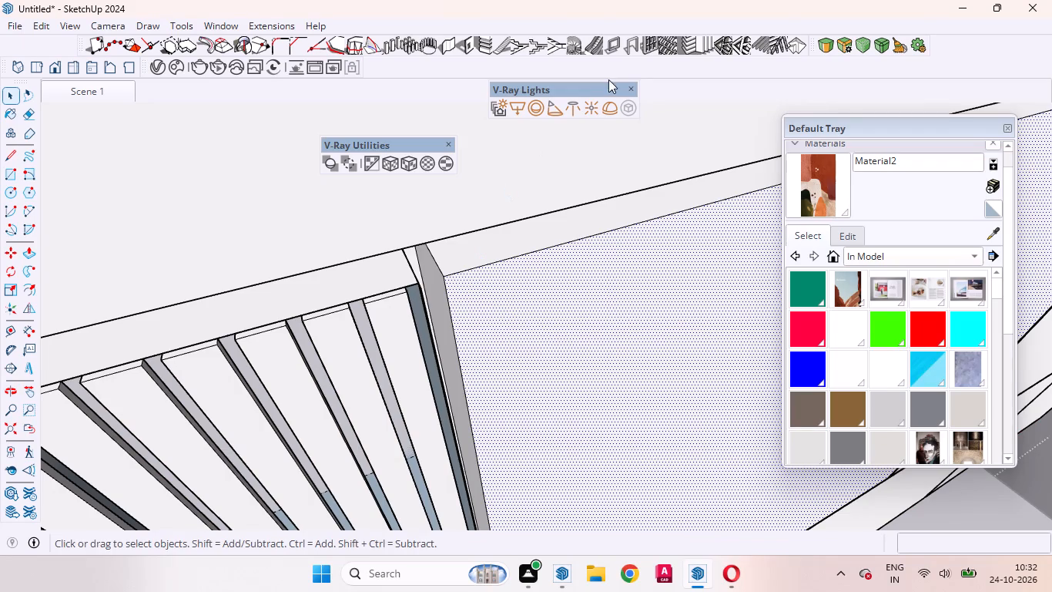
left_click(697, 40)
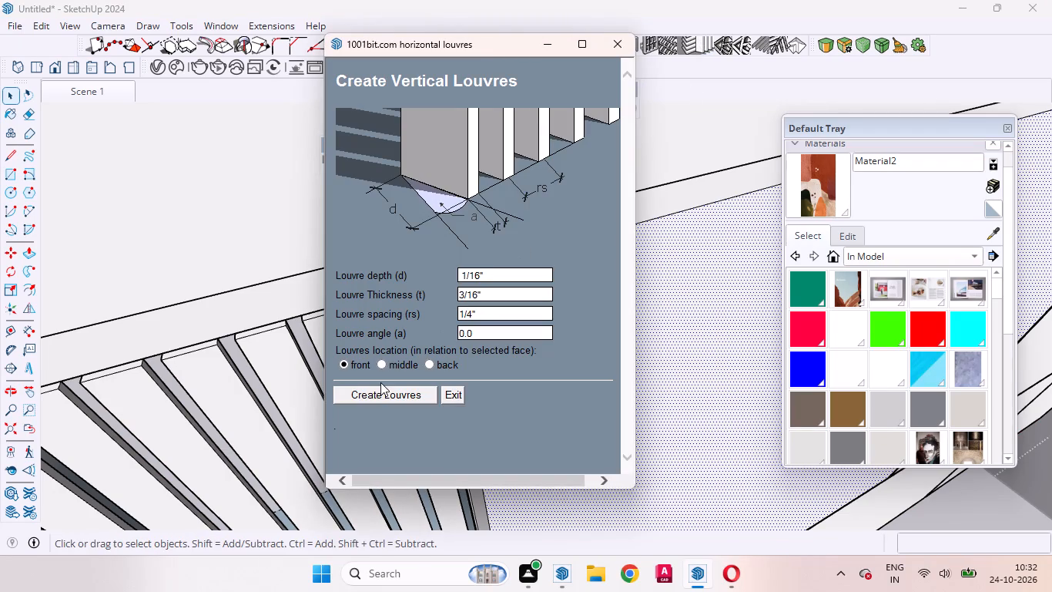
left_click(390, 400)
scroll(290, 267, "down", 3)
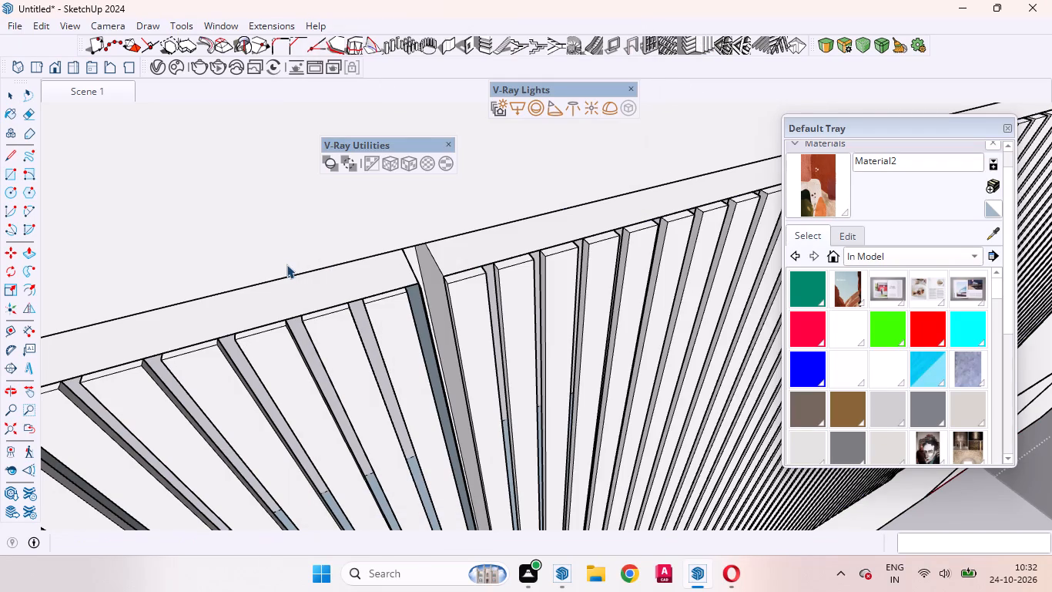
scroll(286, 264, "down", 7)
scroll(203, 242, "down", 12)
scroll(428, 307, "down", 10)
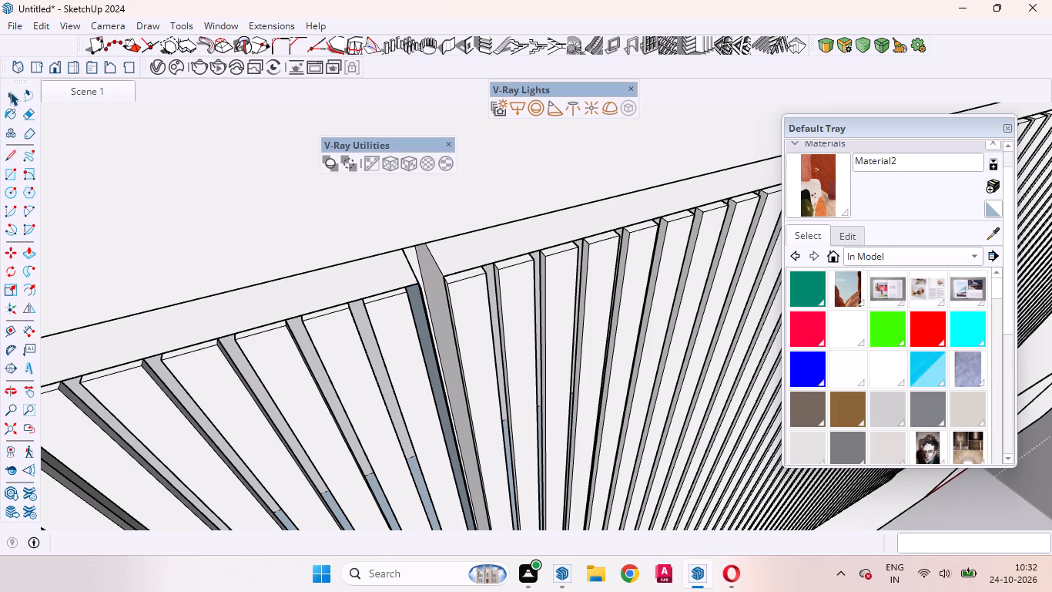
Create vertical louvres with the same 1/16" depth, 3/16" thickness and 1/4" spacing on the front of the wide lower centre face.
left_click(10, 92)
scroll(297, 255, "down", 11)
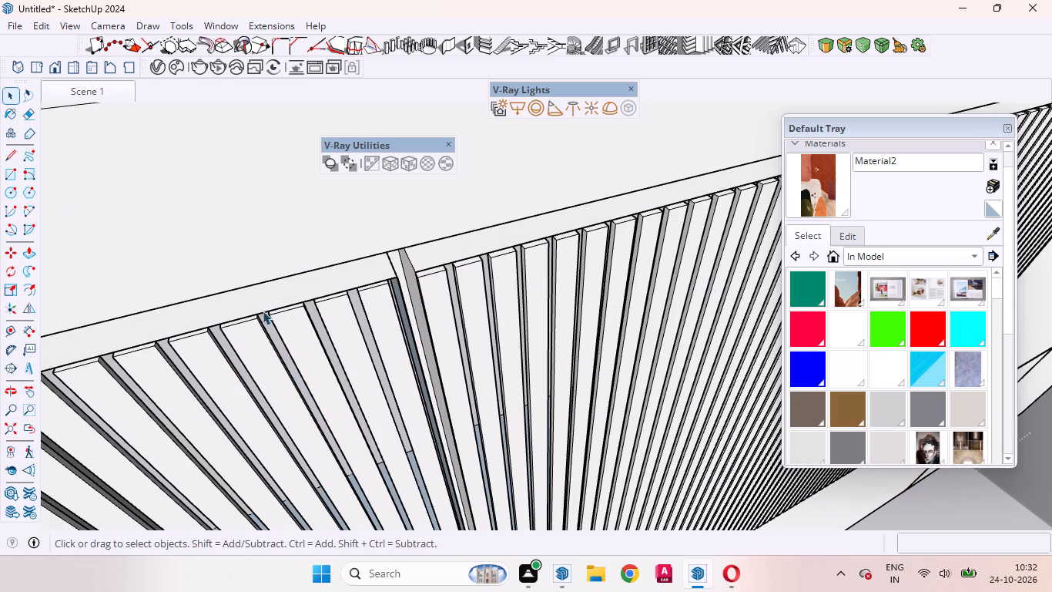
scroll(381, 279, "down", 20)
scroll(381, 279, "down", 3)
middle_click_drag(491, 357, 457, 278)
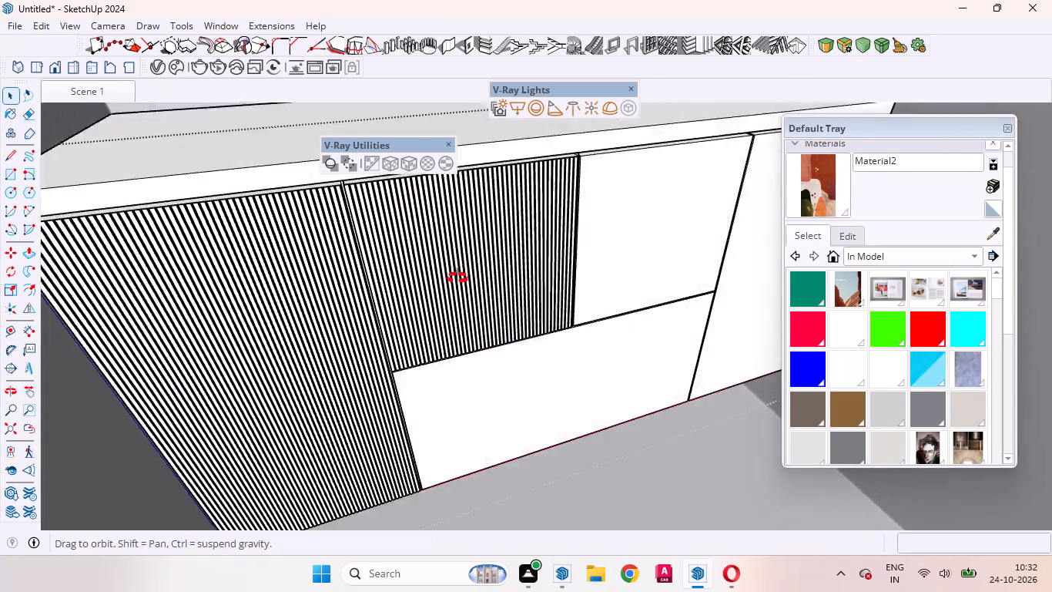
middle_click_drag(457, 278, 434, 218)
scroll(463, 310, "up", 5)
left_click(464, 315)
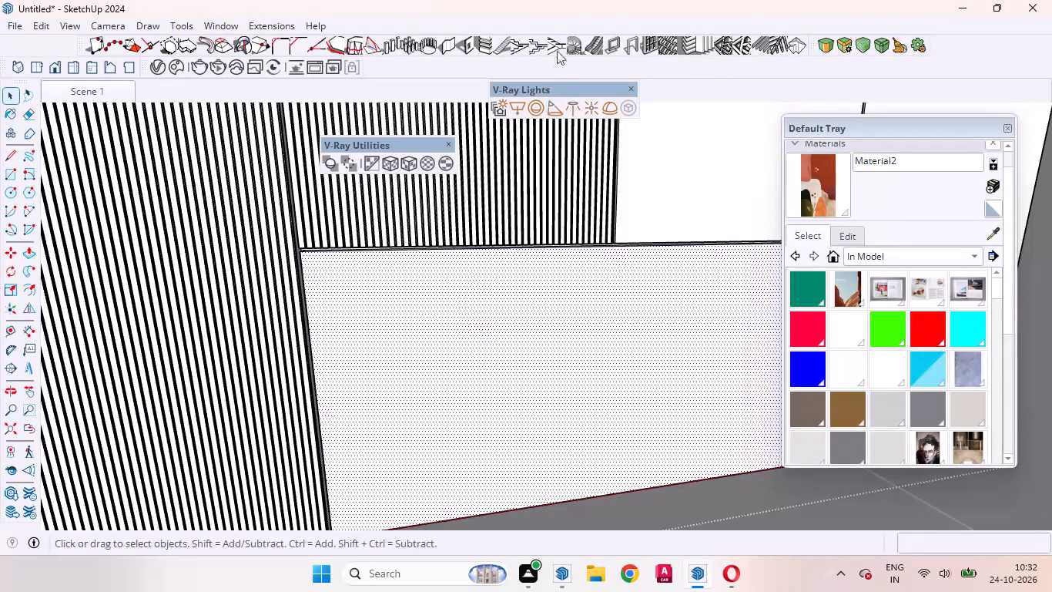
left_click(702, 44)
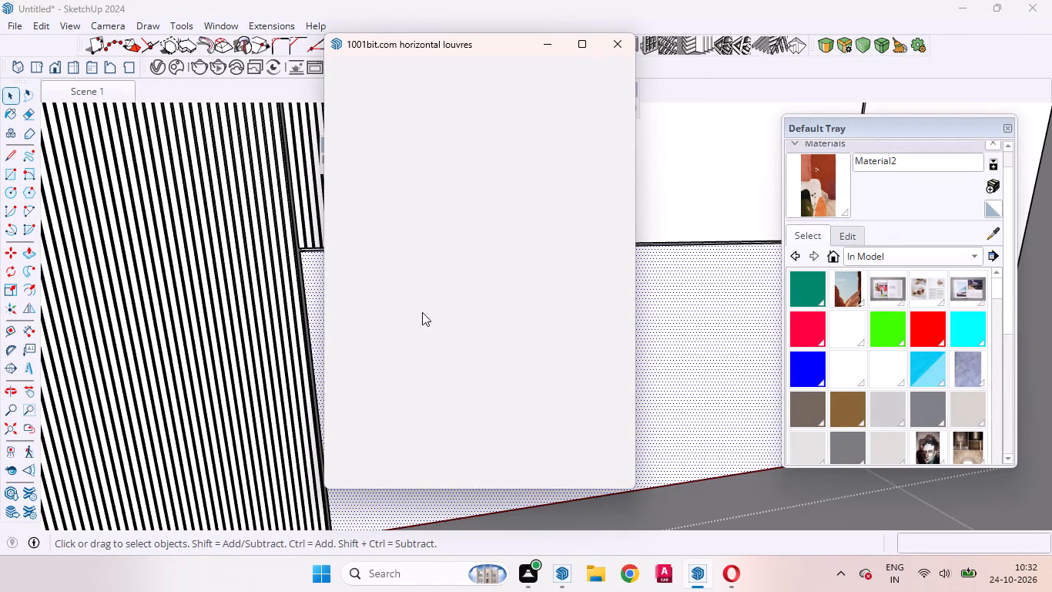
left_click(608, 48)
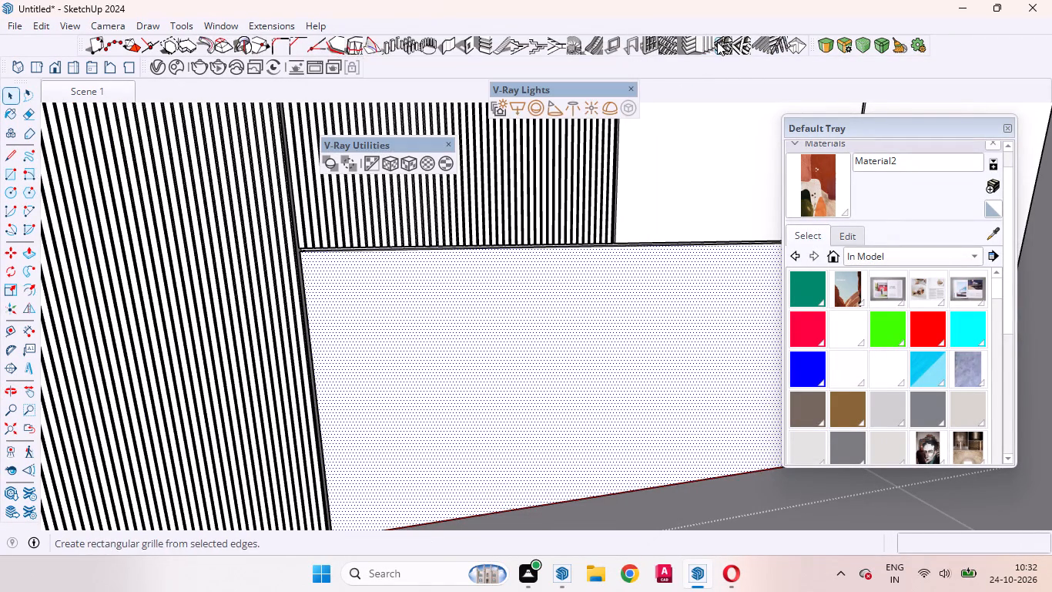
left_click(695, 40)
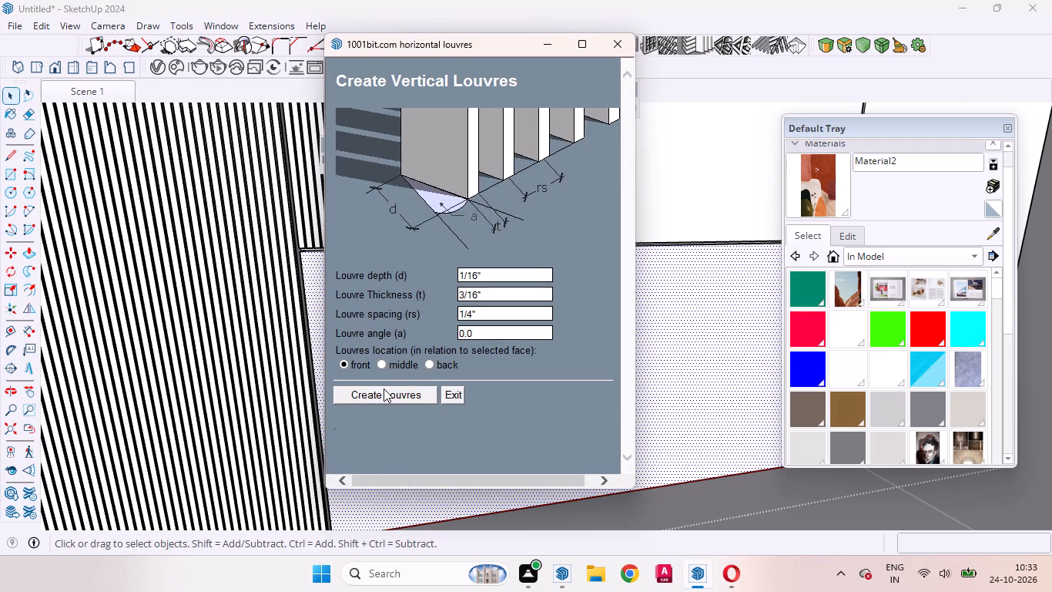
left_click(384, 388)
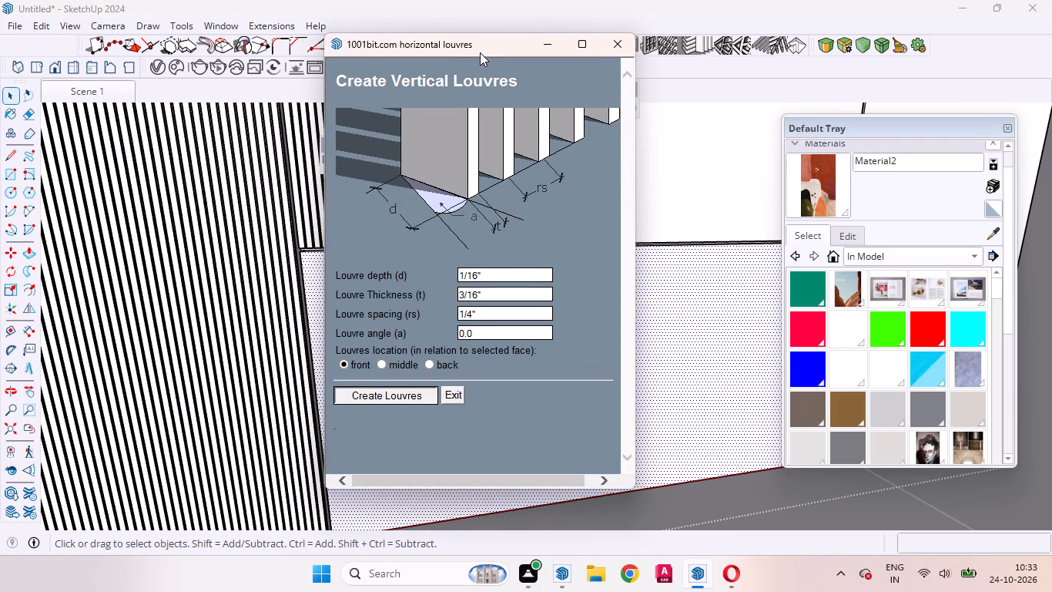
left_click_drag(474, 45, 443, 46)
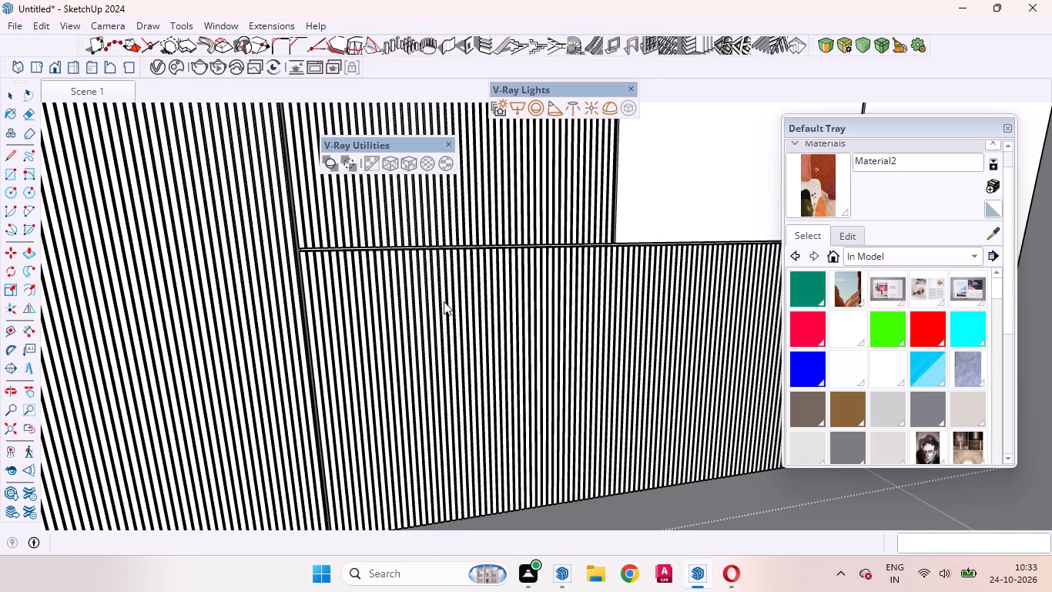
Create vertical louvres with the same settings on the front of the upper centre face nearest the right shutter.
scroll(343, 312, "down", 5)
scroll(384, 271, "up", 20)
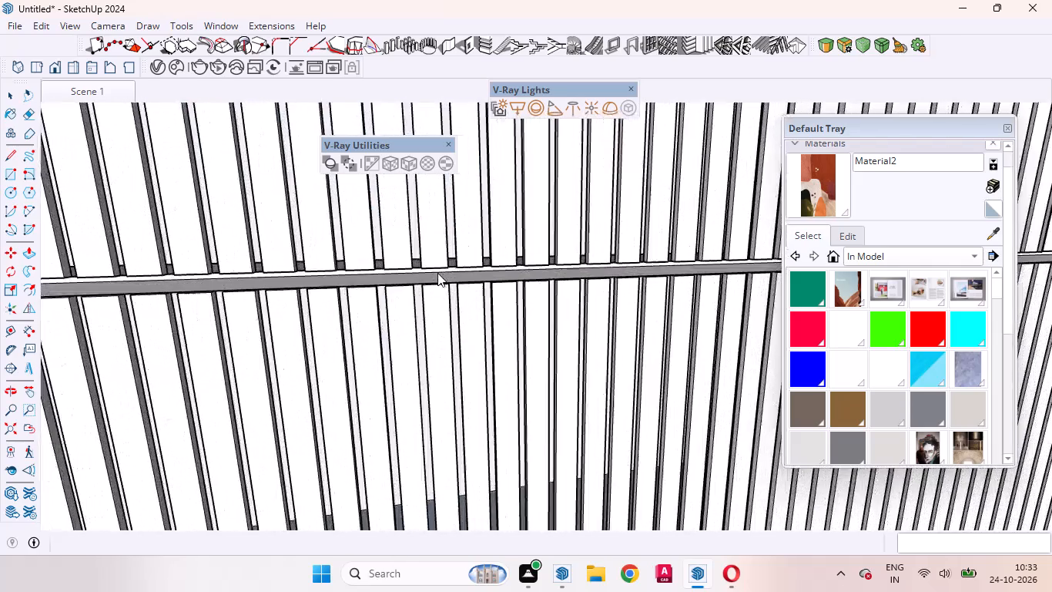
middle_click_drag(431, 313, 608, 280)
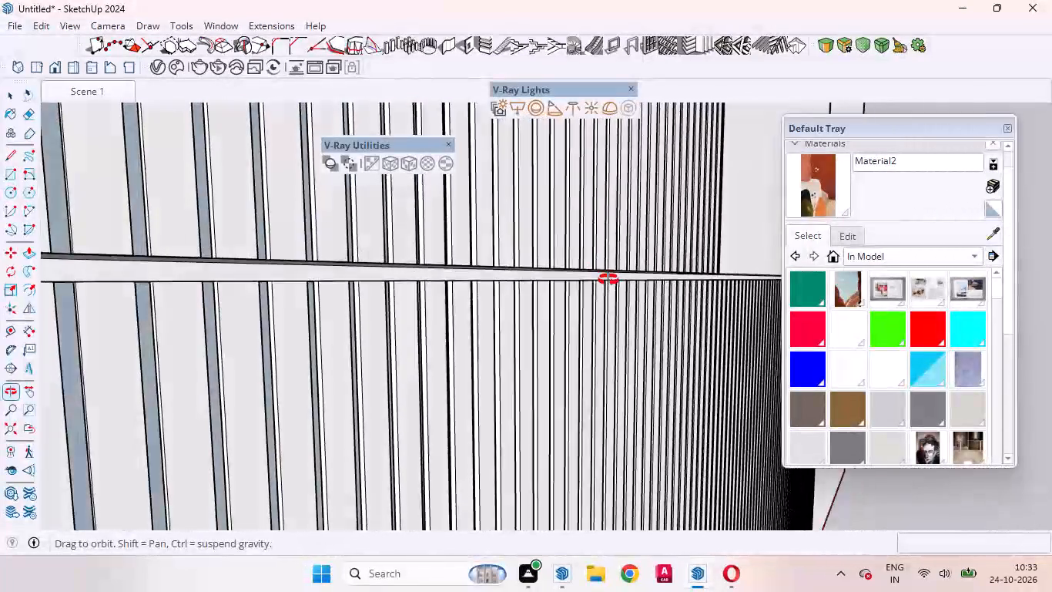
middle_click_drag(608, 280, 335, 329)
scroll(298, 325, "down", 12)
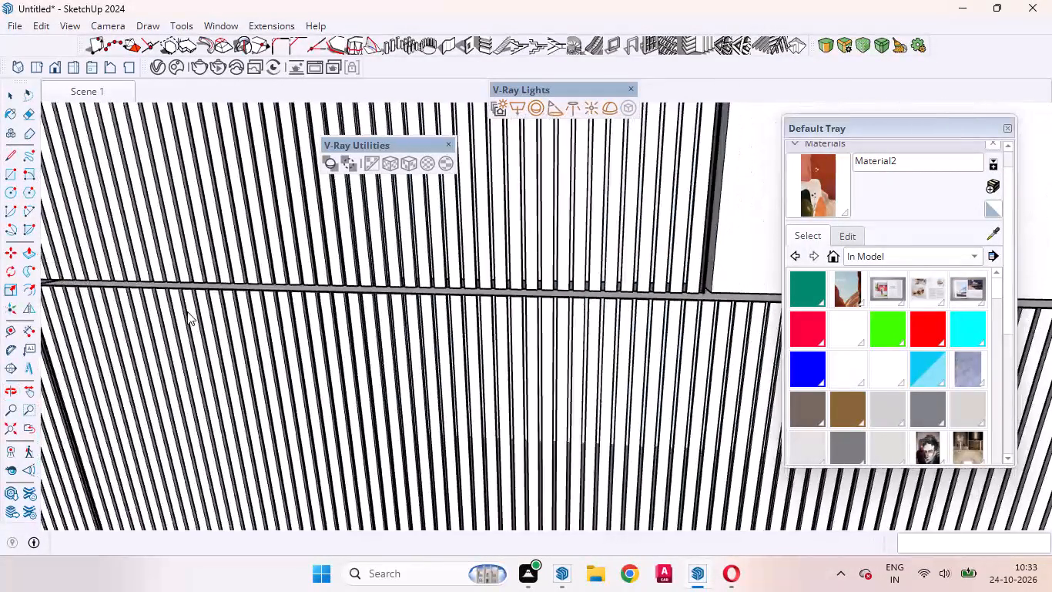
scroll(187, 311, "down", 7)
left_click(582, 261)
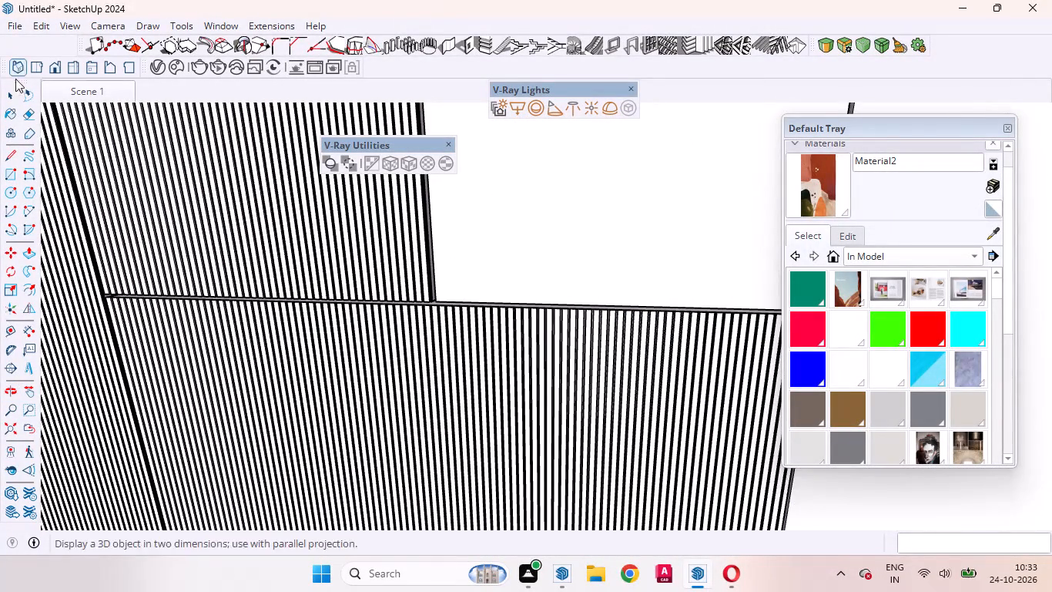
left_click(11, 96)
left_click(564, 224)
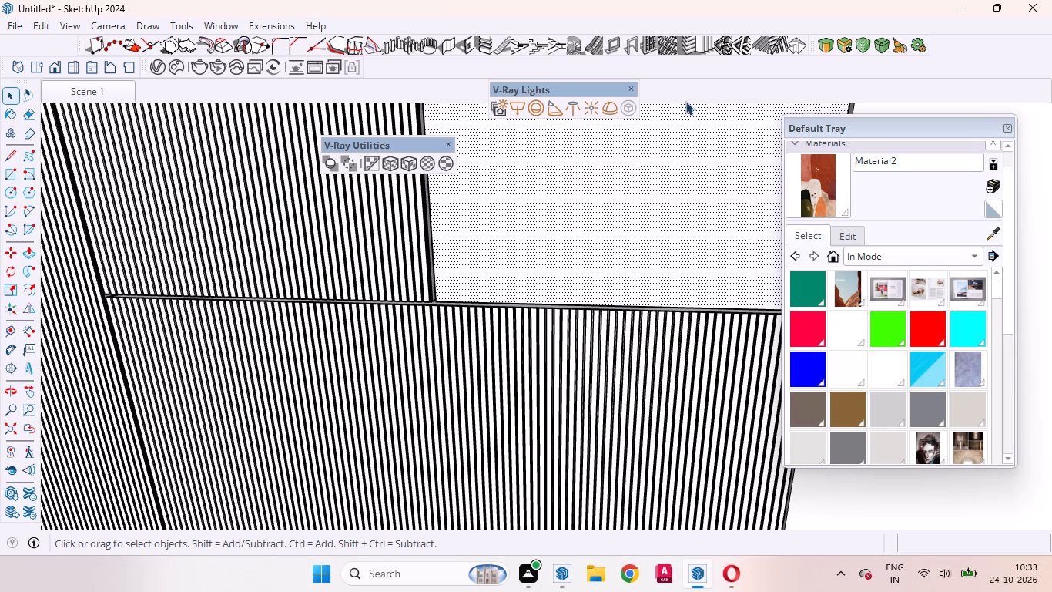
left_click(700, 44)
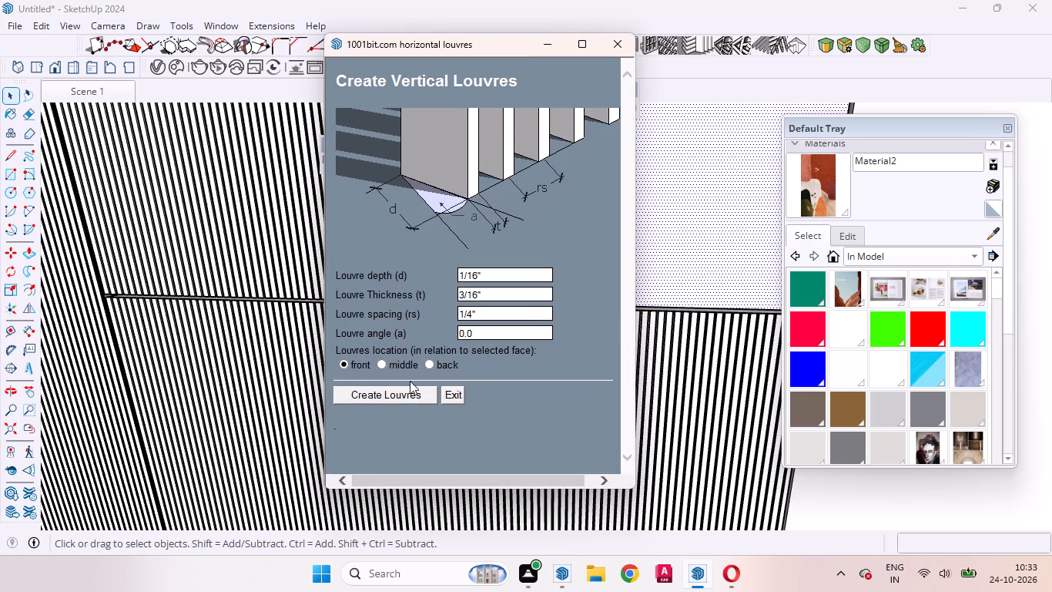
left_click(405, 398)
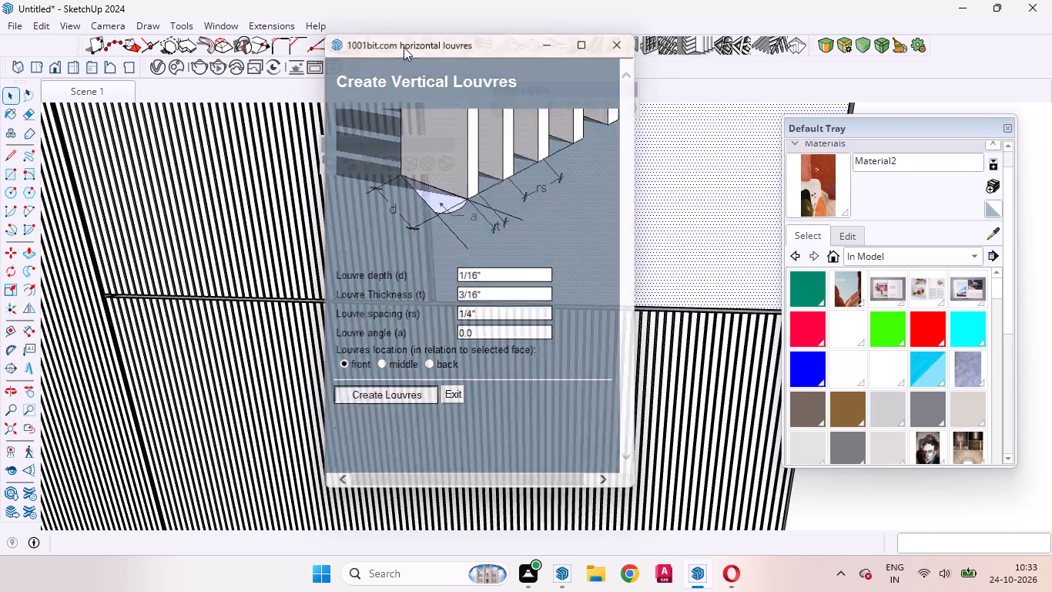
Create vertical louvres with the same settings on the front of the tall right shutter face.
scroll(373, 276, "down", 8)
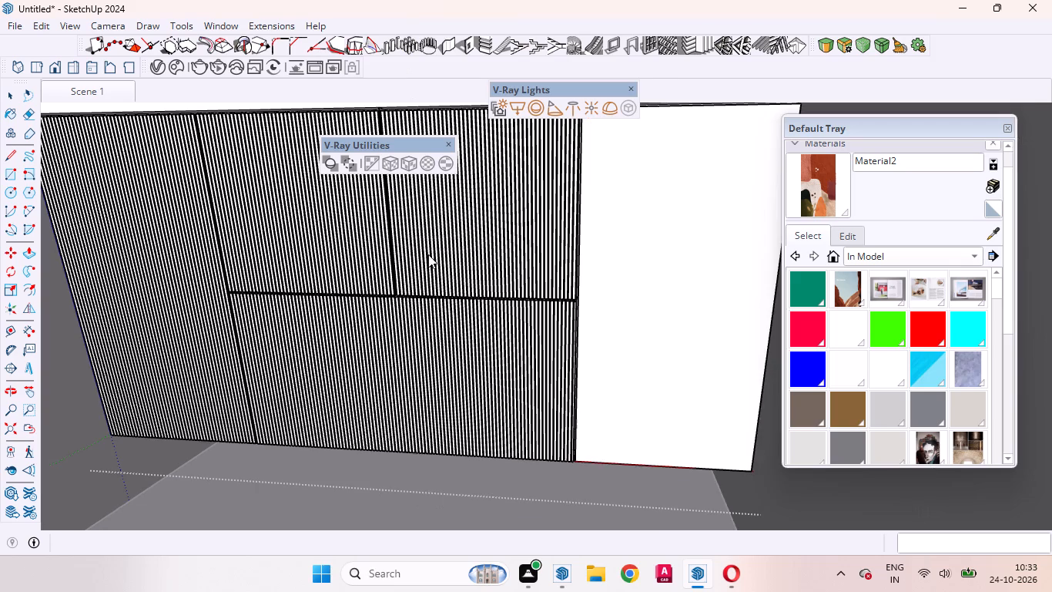
left_click(12, 96)
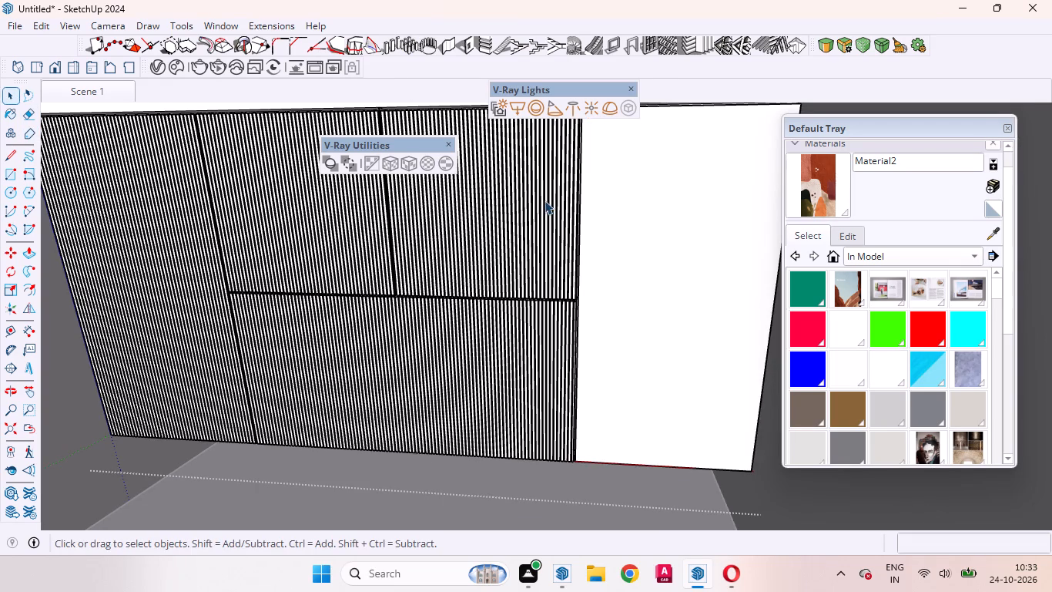
left_click(635, 234)
left_click(701, 44)
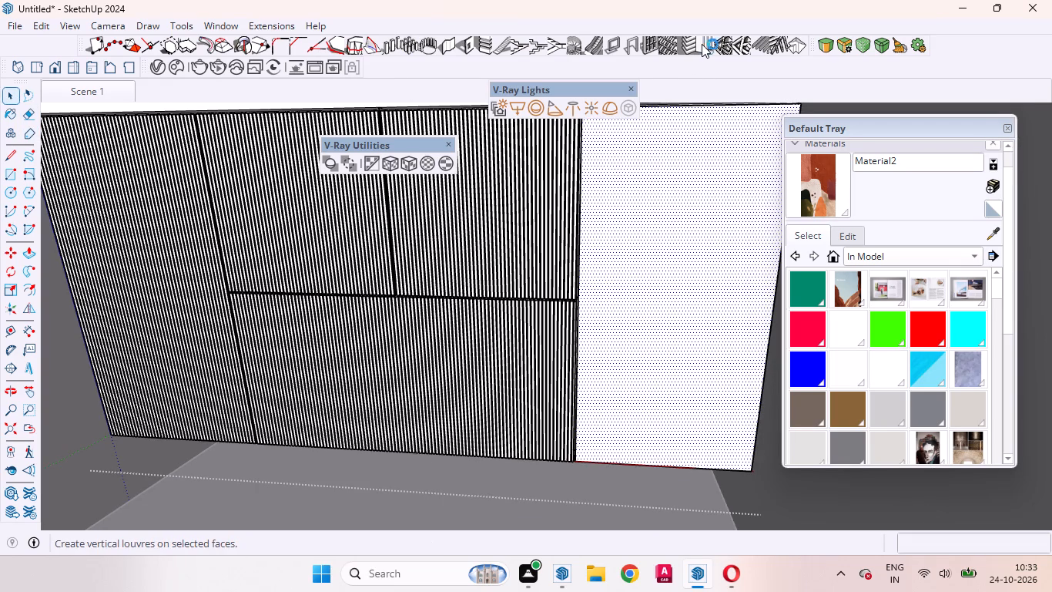
left_click(388, 390)
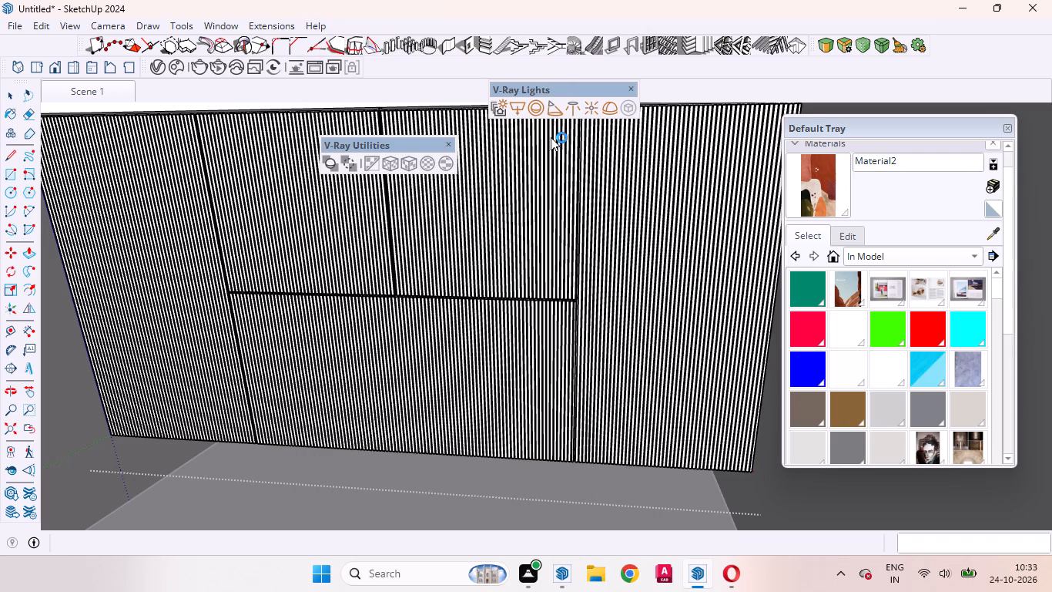
Examine the louvres up close where the horizontal recessed gap meets the vertical gap beside the right shutter.
scroll(607, 247, "up", 2)
scroll(578, 309, "up", 8)
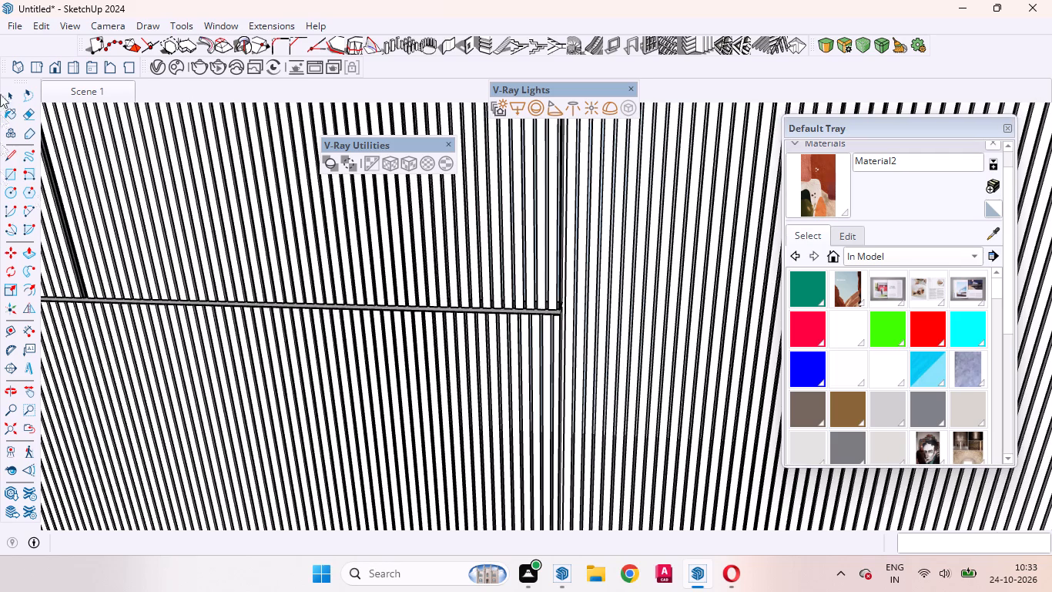
left_click(17, 98)
scroll(555, 331, "up", 8)
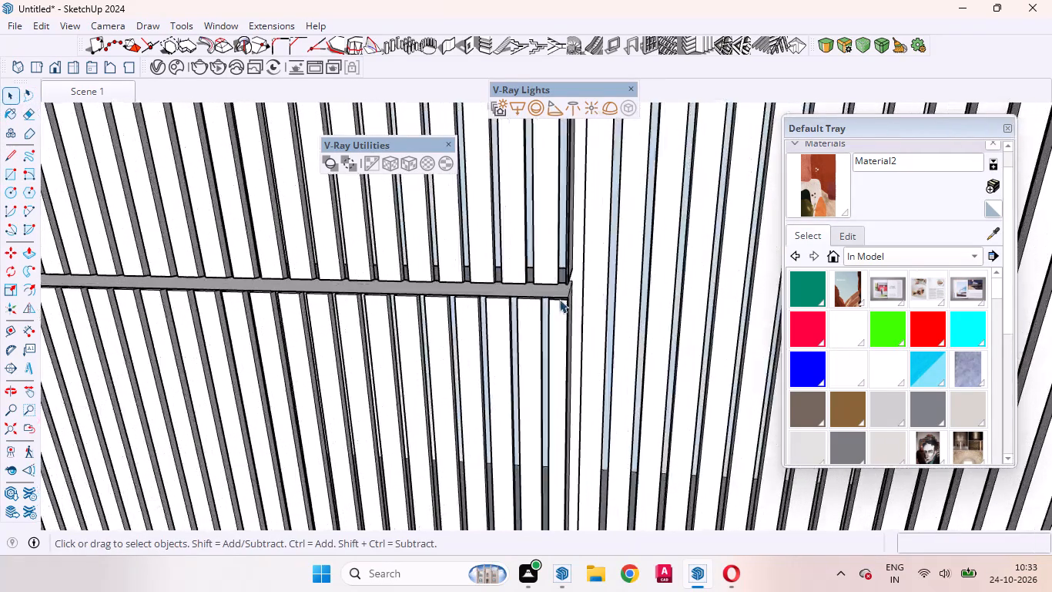
scroll(559, 299, "up", 11)
middle_click_drag(573, 306, 634, 198)
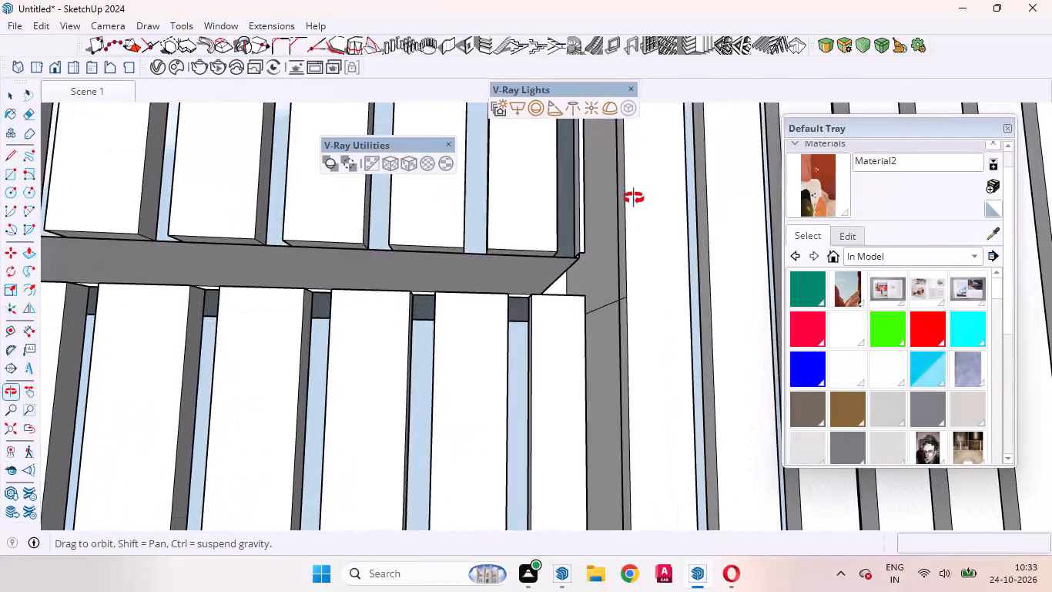
middle_click_drag(634, 198, 628, 388)
scroll(628, 386, "up", 1)
scroll(611, 363, "down", 11)
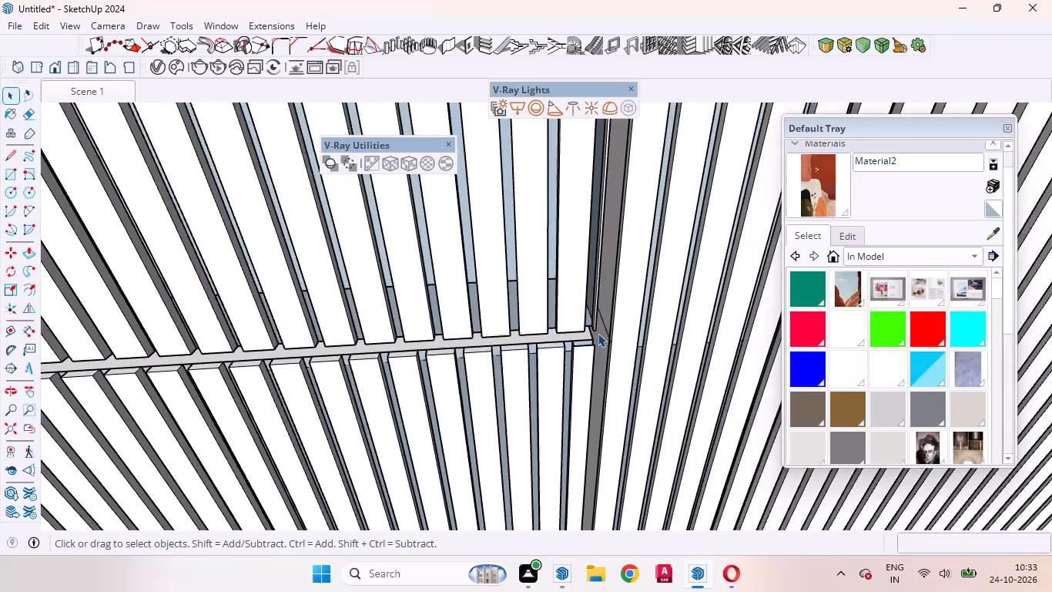
scroll(598, 333, "down", 20)
scroll(598, 333, "down", 9)
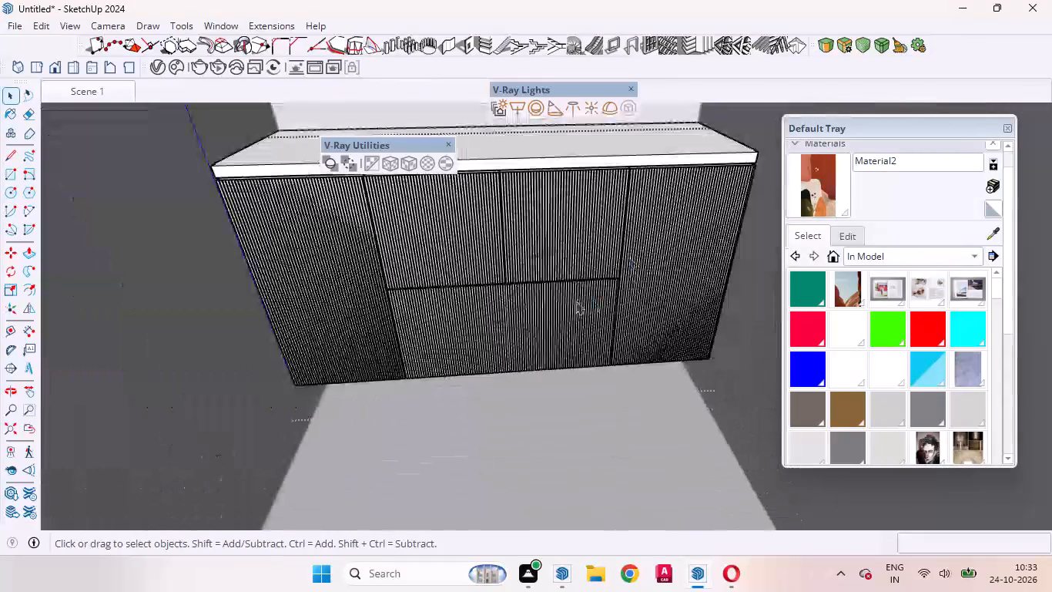
Push/Pull the front face of the cabinet's top slab outward by 1 mm.
middle_click_drag(537, 302, 521, 261)
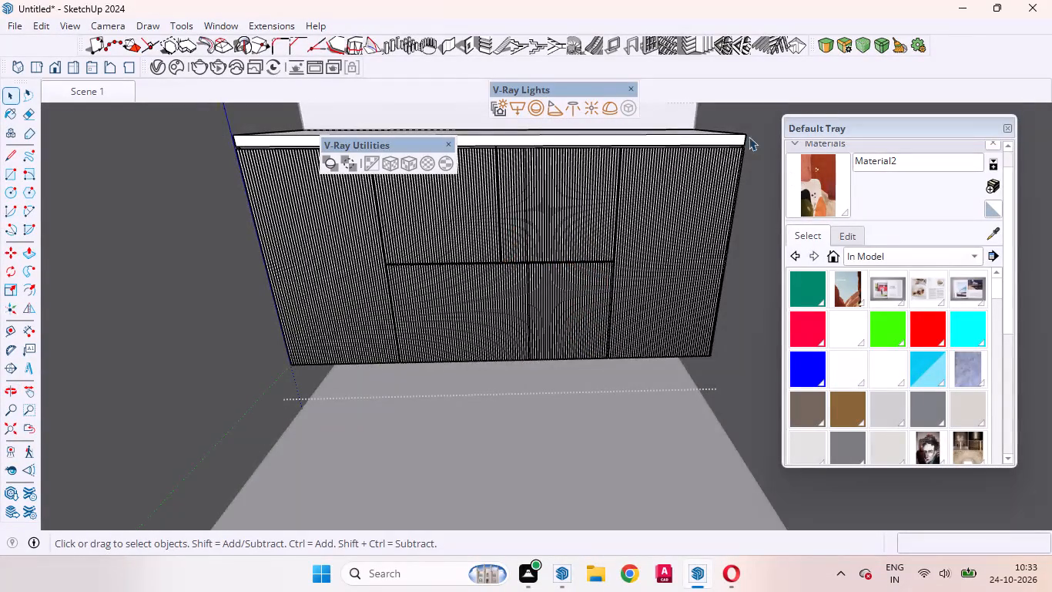
scroll(729, 120, "up", 18)
middle_click_drag(675, 200, 813, 304)
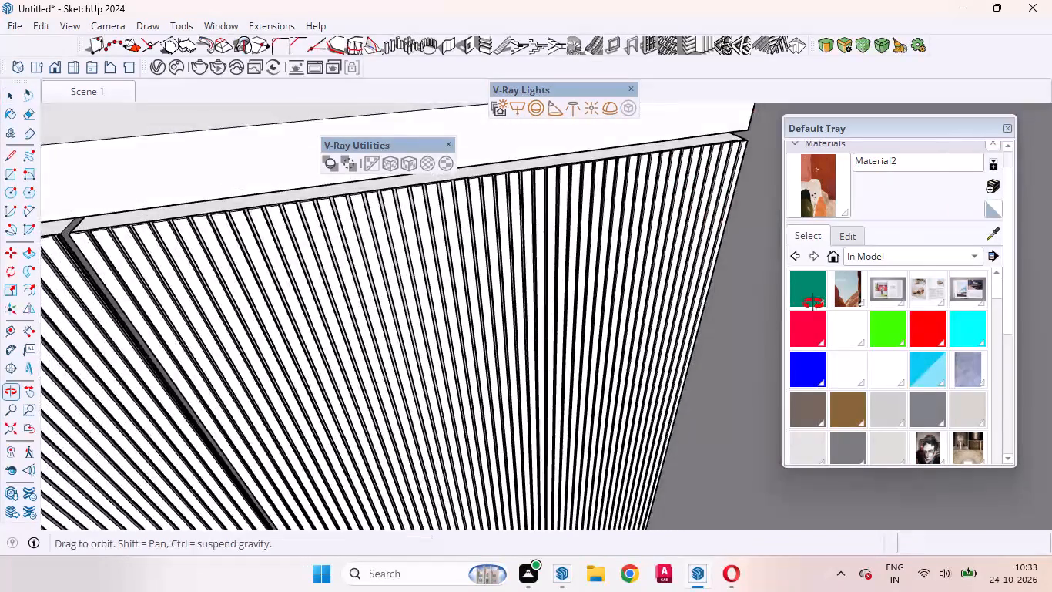
middle_click_drag(813, 304, 865, 349)
scroll(628, 298, "down", 5)
scroll(625, 210, "up", 8)
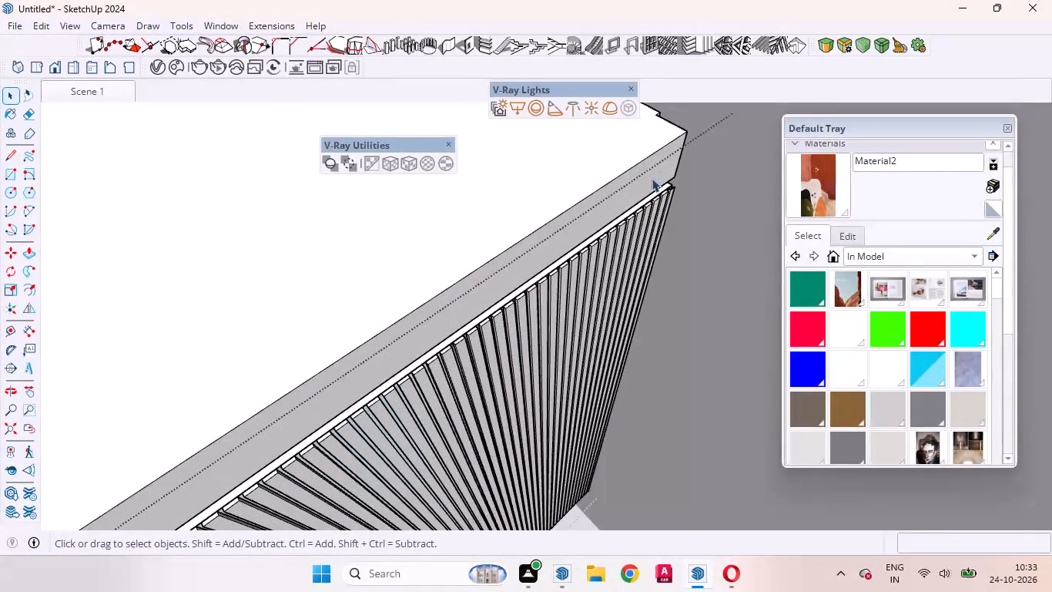
left_click(645, 187)
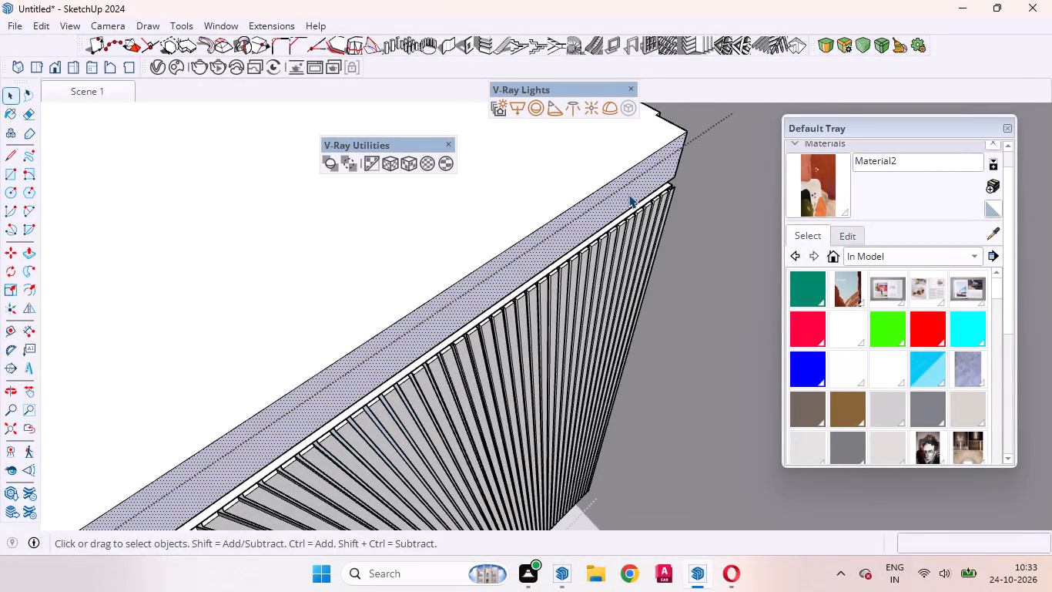
key("p")
left_click(629, 194)
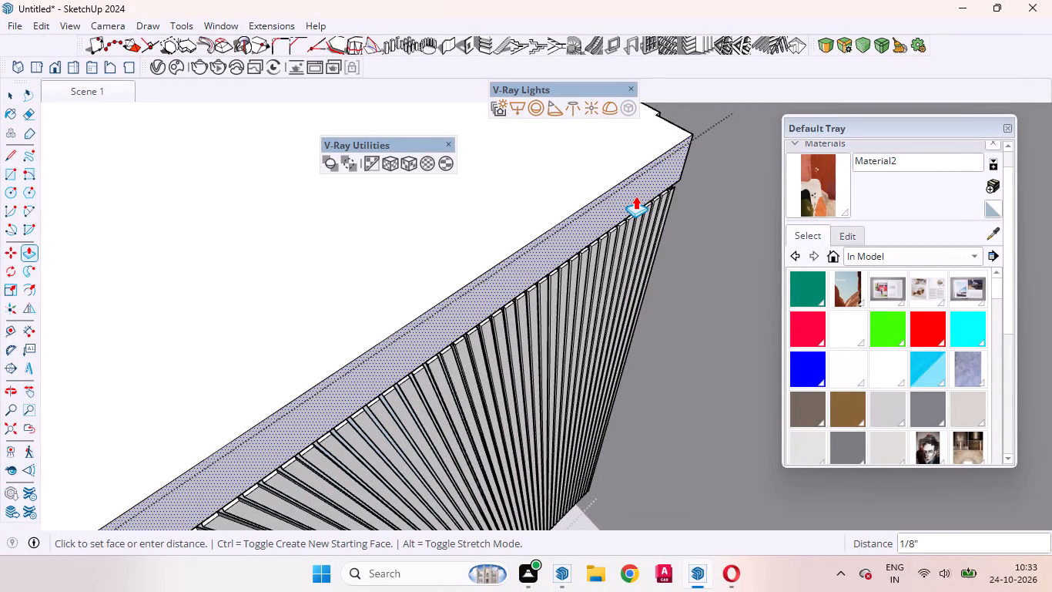
key("1")
type("mm")
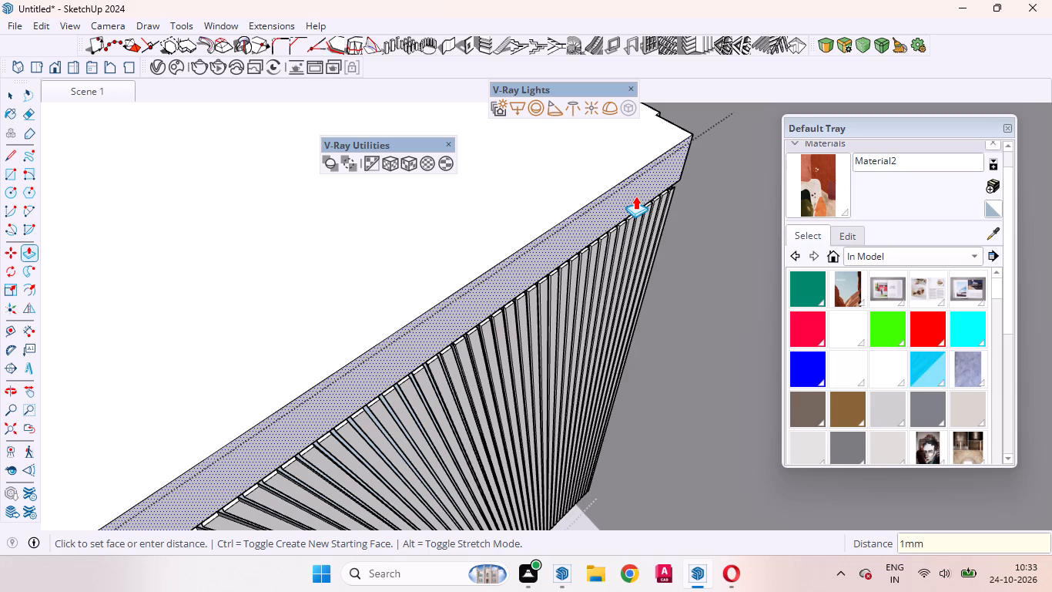
key("Return")
key("space")
Push/Pull the top slab's front face flush with the front of the louvres, and leave the cabinet group.
scroll(643, 197, "up", 5)
middle_click_drag(627, 217, 842, 133)
scroll(524, 395, "up", 4)
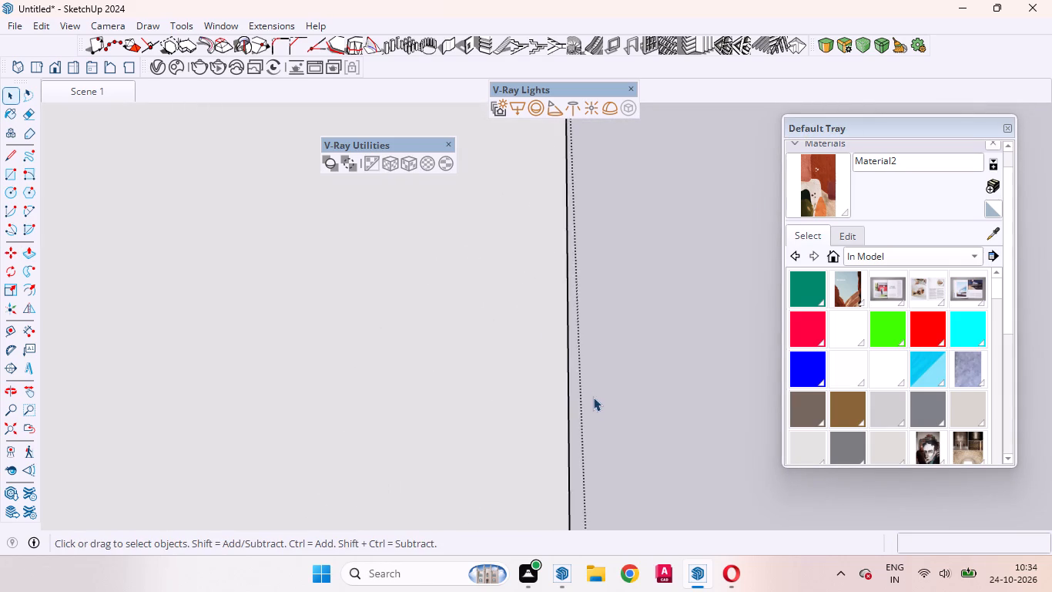
scroll(593, 397, "up", 2)
scroll(595, 402, "down", 1)
middle_click_drag(592, 404, 581, 374)
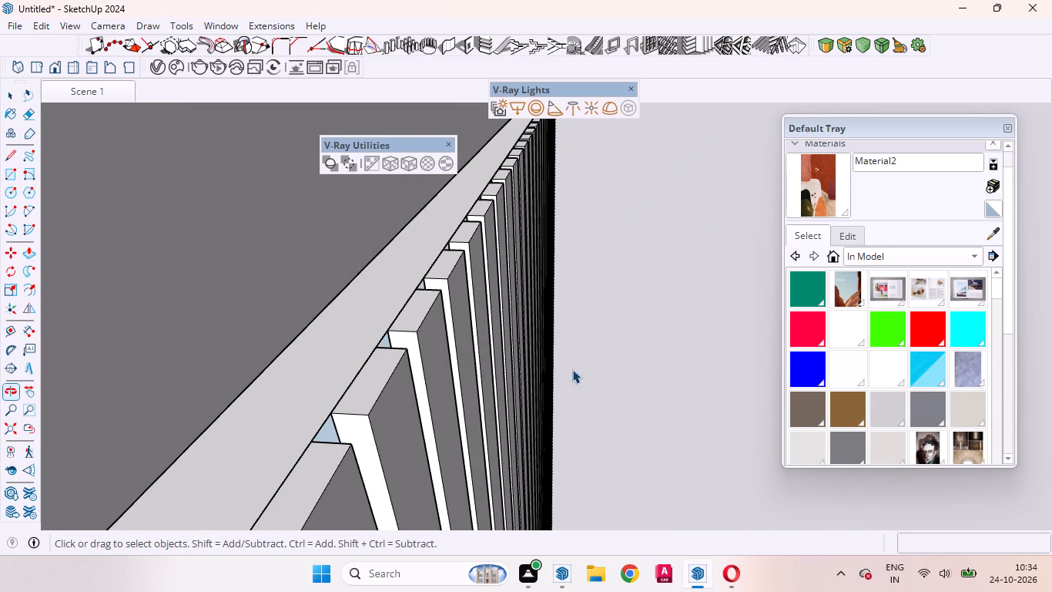
left_click(328, 253)
key("p")
left_click(327, 252)
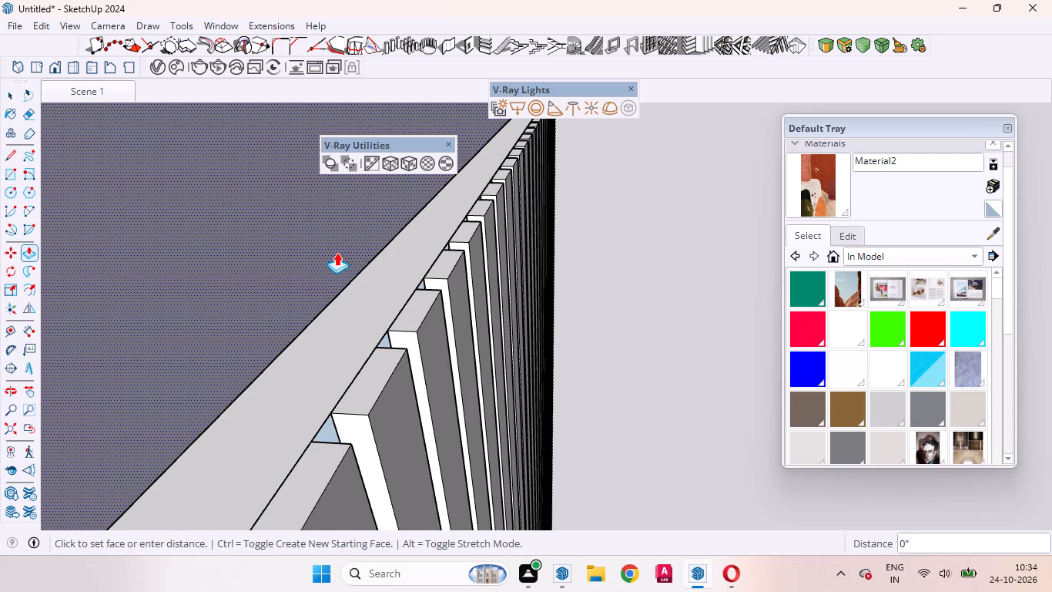
left_click(431, 342)
key("space")
scroll(538, 325, "down", 5)
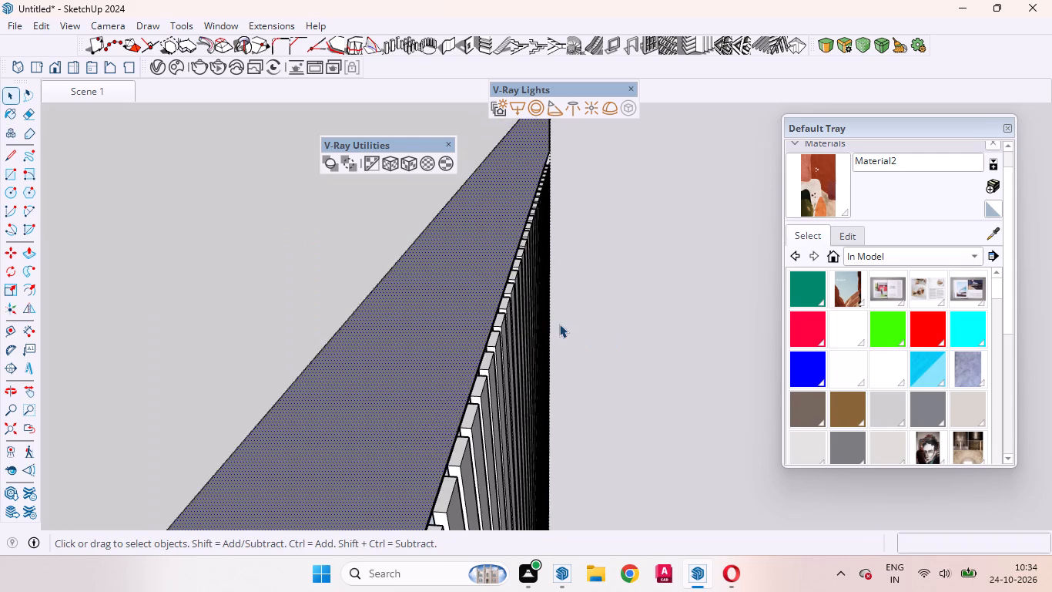
middle_click_drag(560, 326, 297, 412)
scroll(526, 354, "down", 20)
scroll(526, 354, "down", 2)
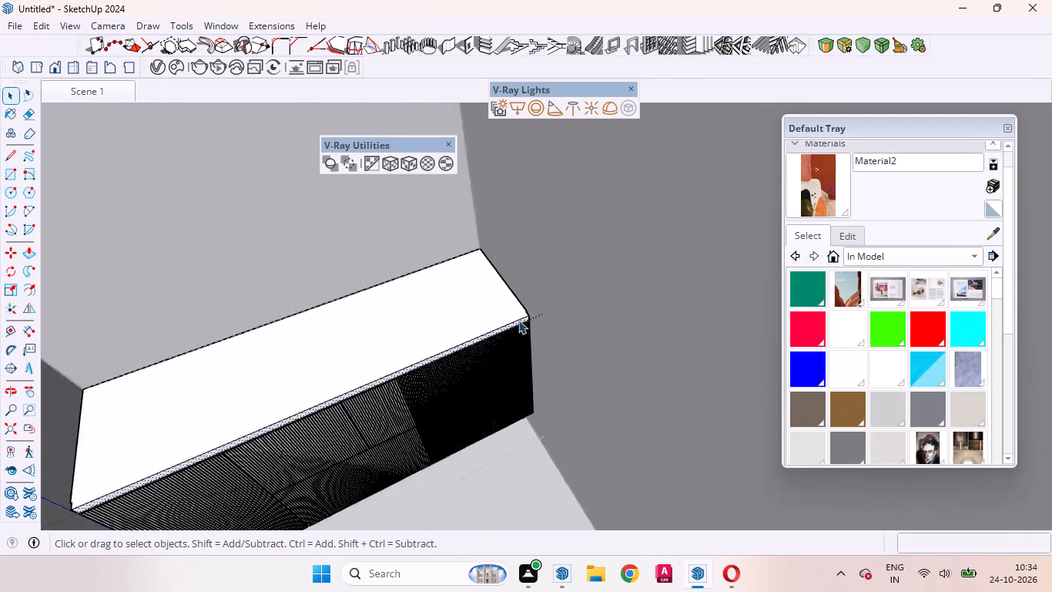
scroll(518, 320, "down", 19)
double_click(297, 218)
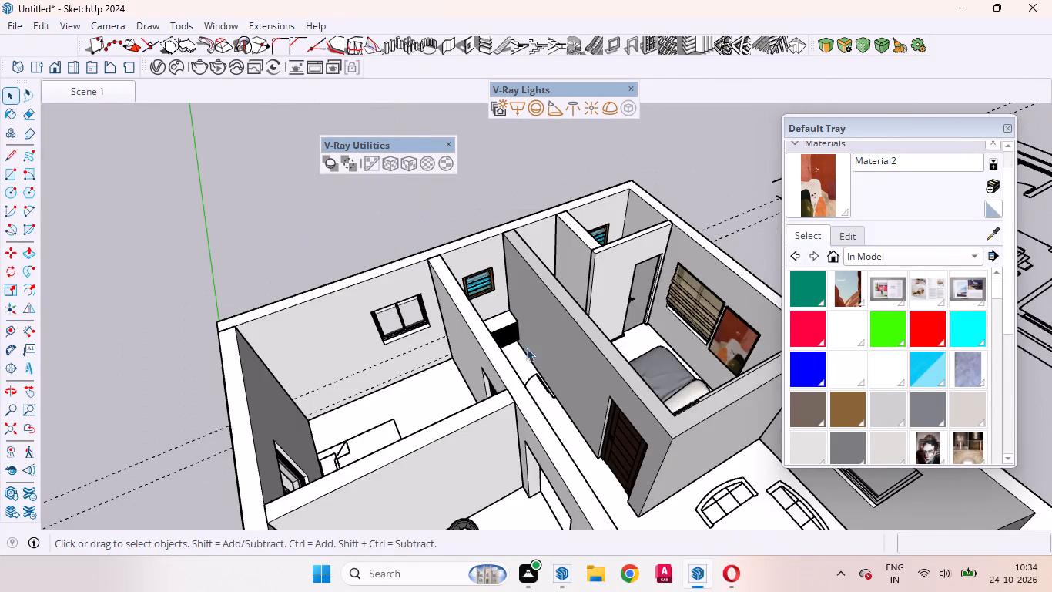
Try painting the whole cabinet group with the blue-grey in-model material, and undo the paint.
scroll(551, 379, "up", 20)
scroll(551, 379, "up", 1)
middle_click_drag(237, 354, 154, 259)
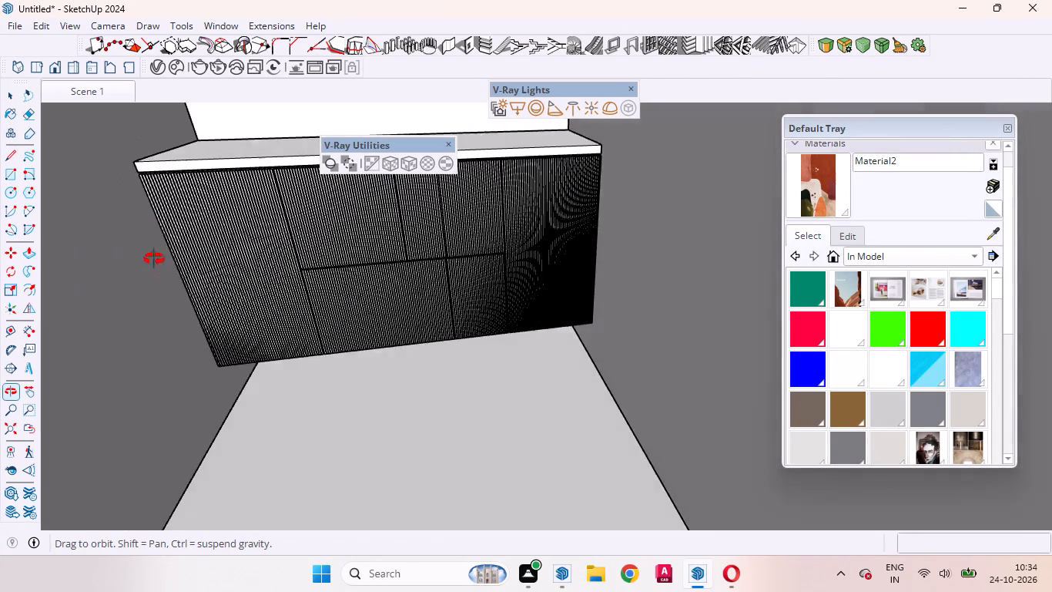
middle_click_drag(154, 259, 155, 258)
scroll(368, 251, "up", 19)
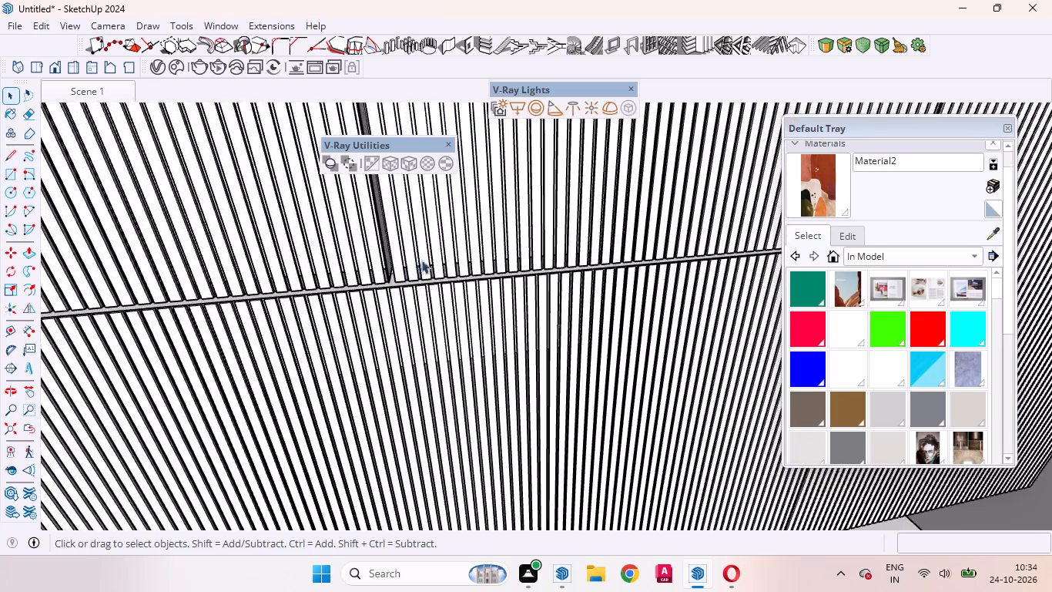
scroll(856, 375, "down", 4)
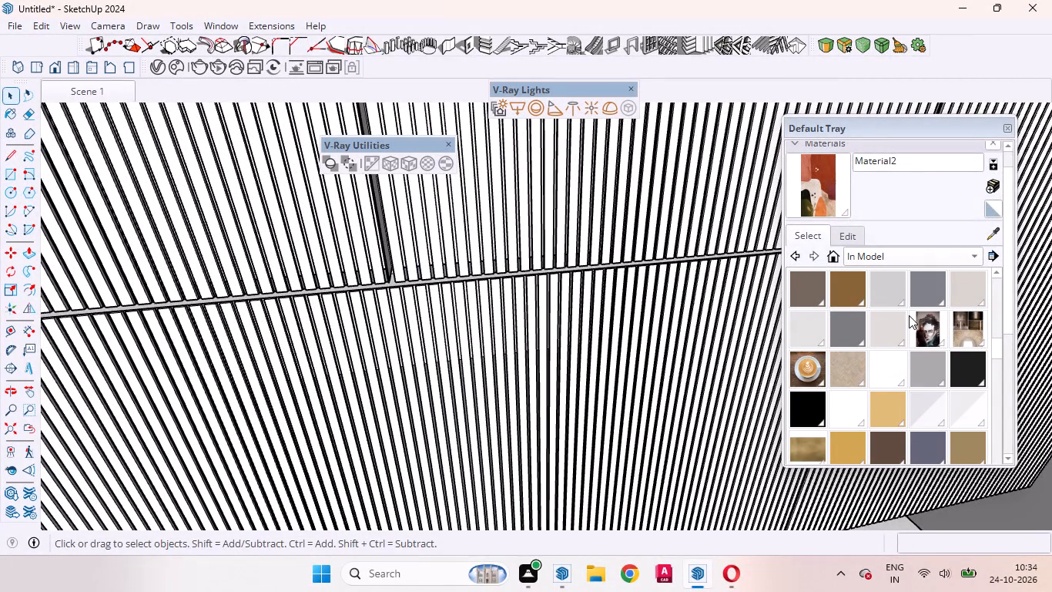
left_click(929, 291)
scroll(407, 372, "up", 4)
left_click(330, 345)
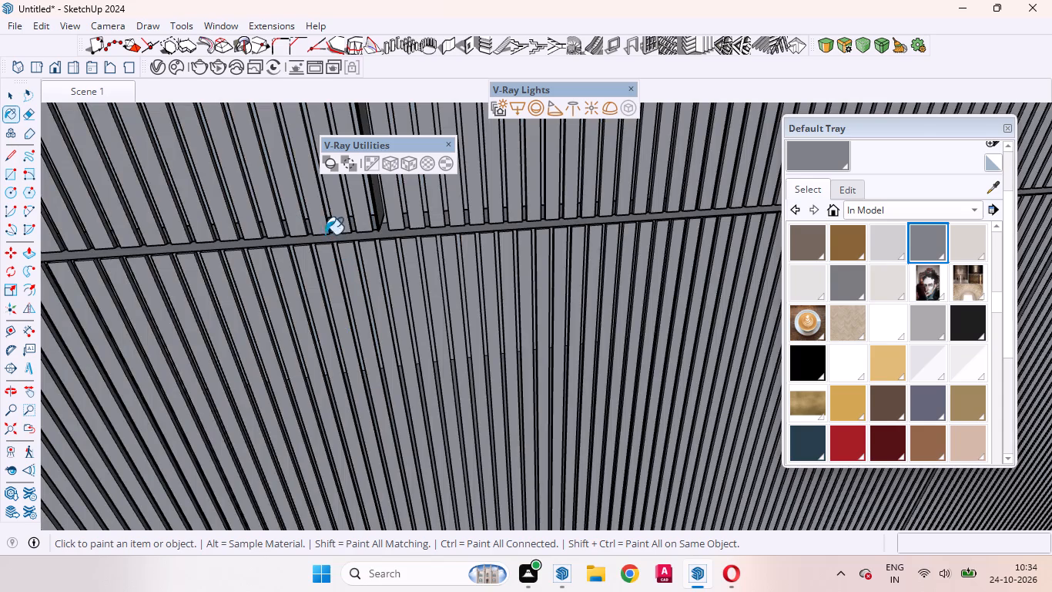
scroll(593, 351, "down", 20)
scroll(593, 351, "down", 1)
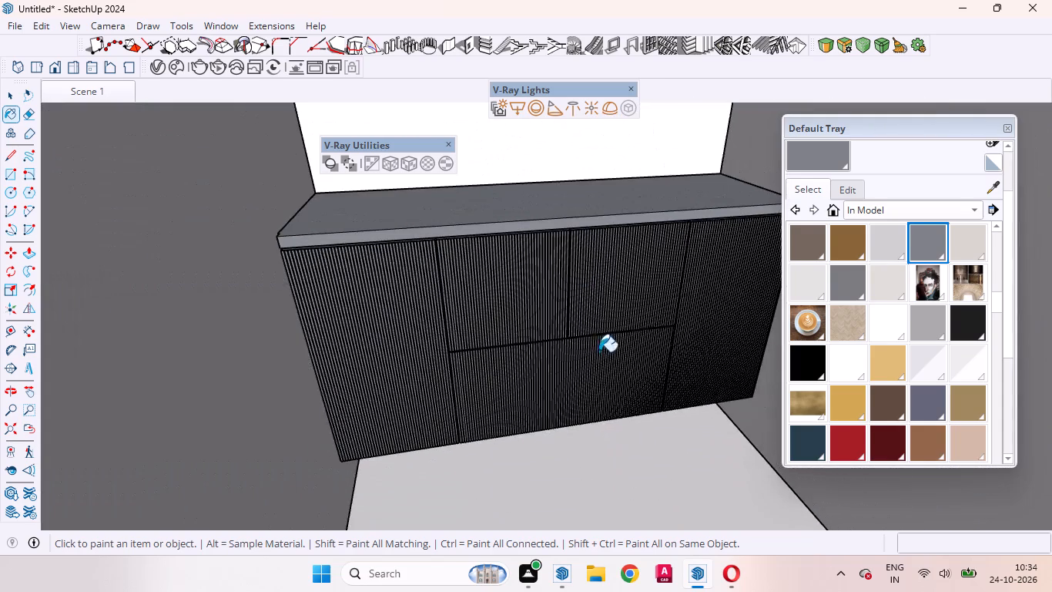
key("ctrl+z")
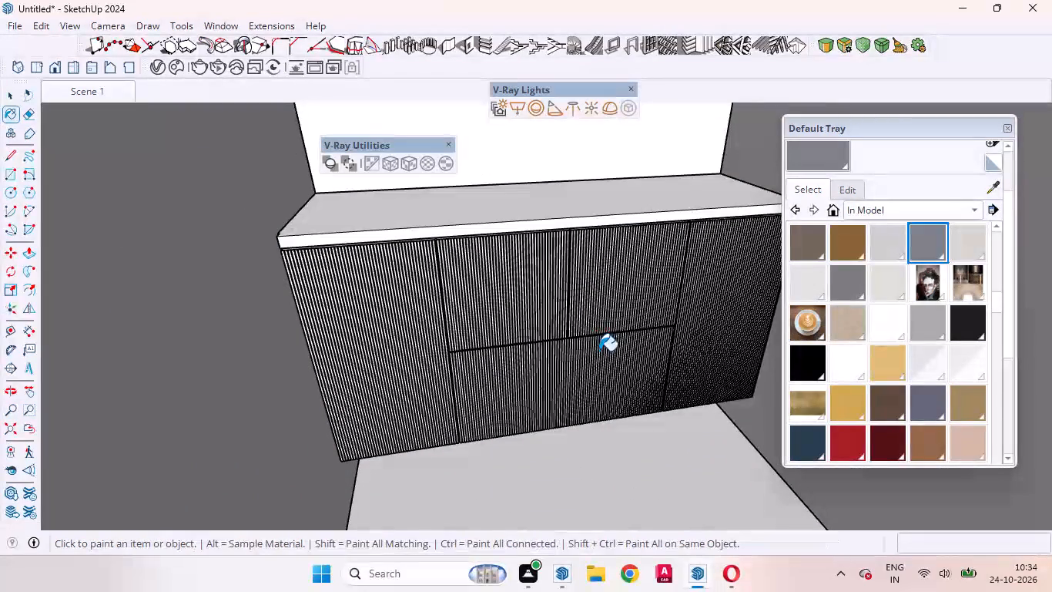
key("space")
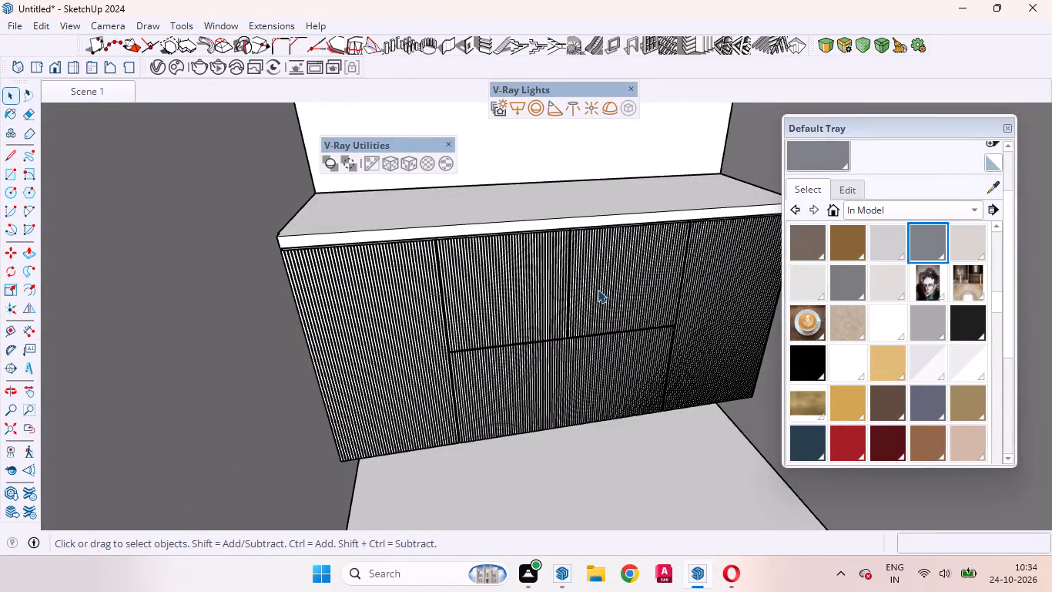
Inside the cabinet group, paint the louvres of both tall shutters and the three centre faces with the blue-grey material, and leave the group.
left_click(439, 289)
double_click(512, 290)
left_click(413, 306)
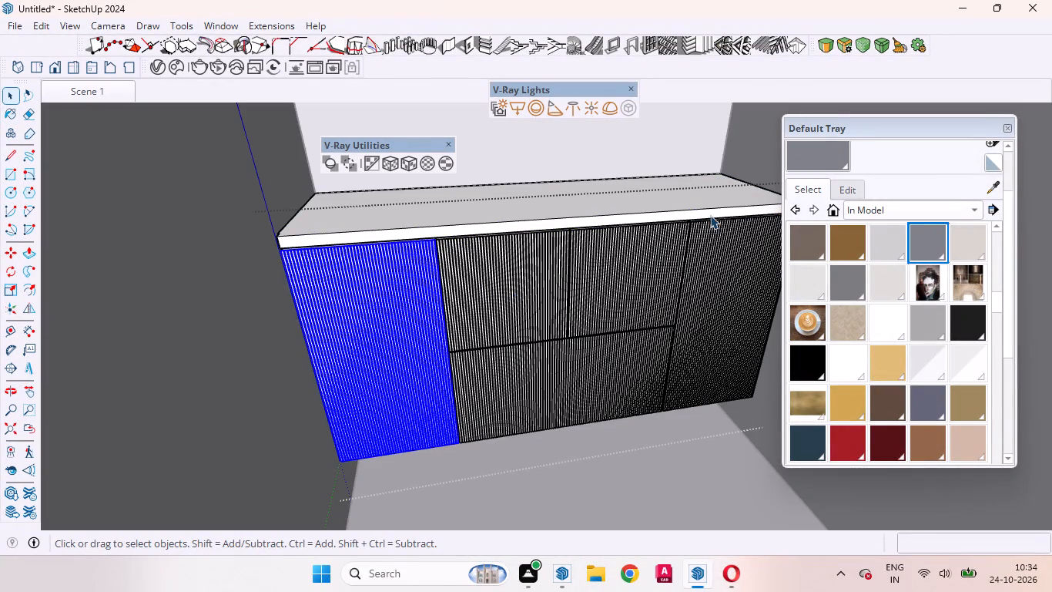
left_click(818, 154)
left_click(338, 299)
left_click(459, 284)
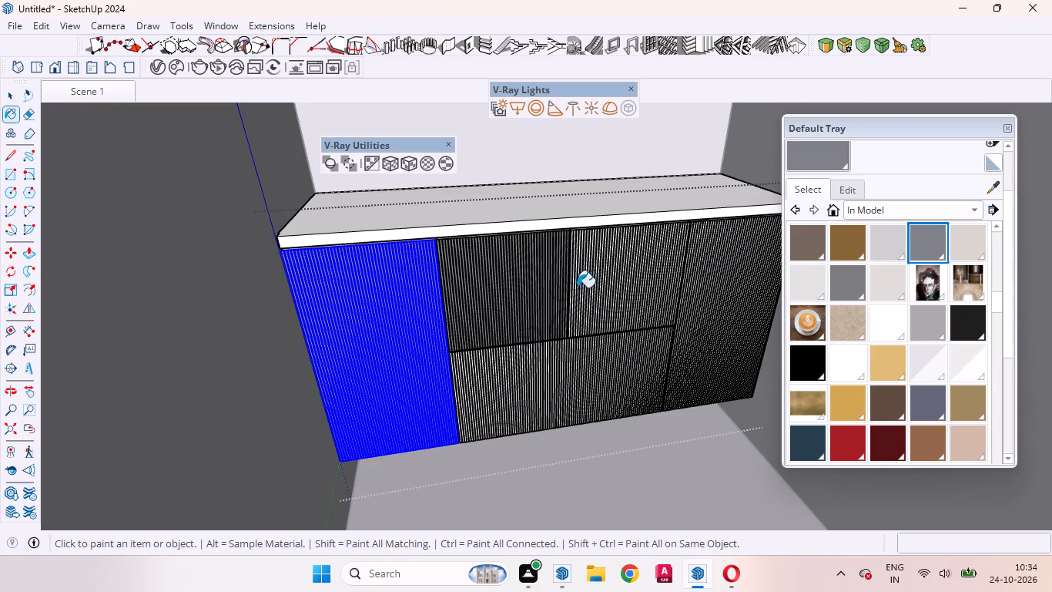
left_click(591, 288)
left_click(695, 284)
left_click(617, 381)
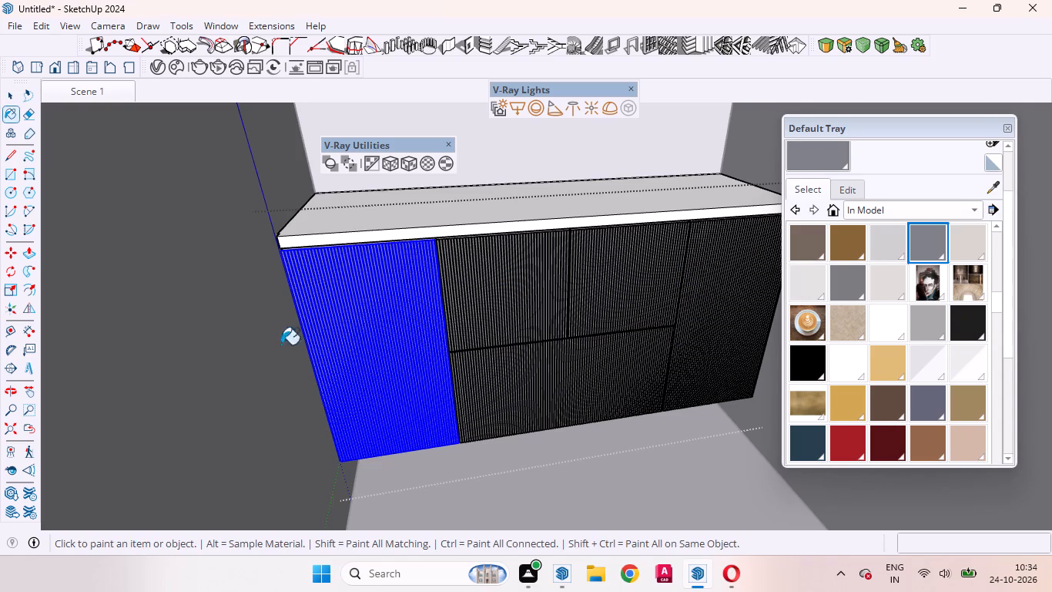
key("space")
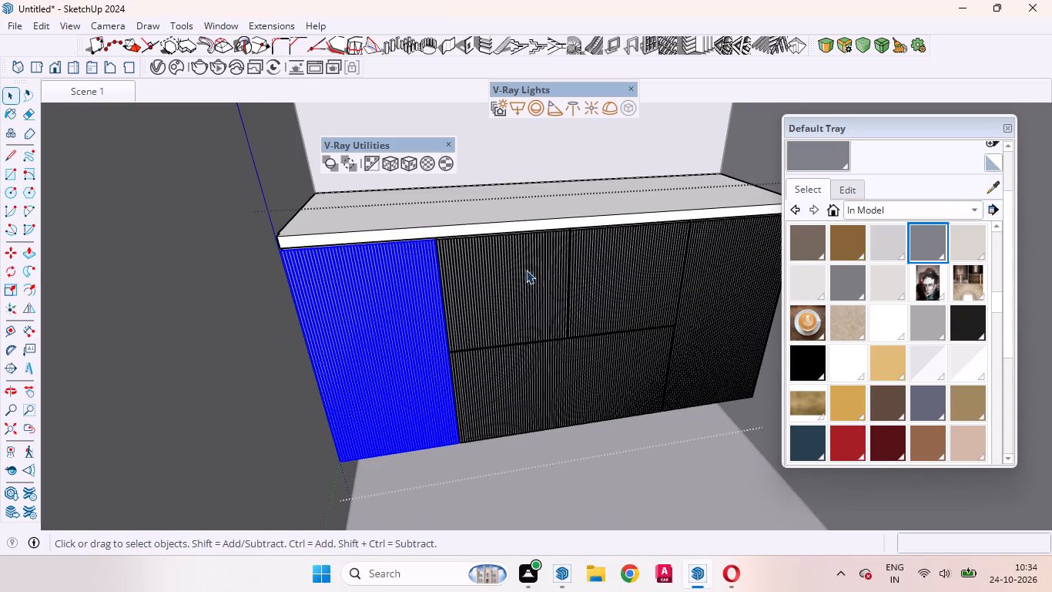
middle_click_drag(502, 240, 529, 438)
scroll(521, 416, "down", 20)
scroll(521, 416, "down", 1)
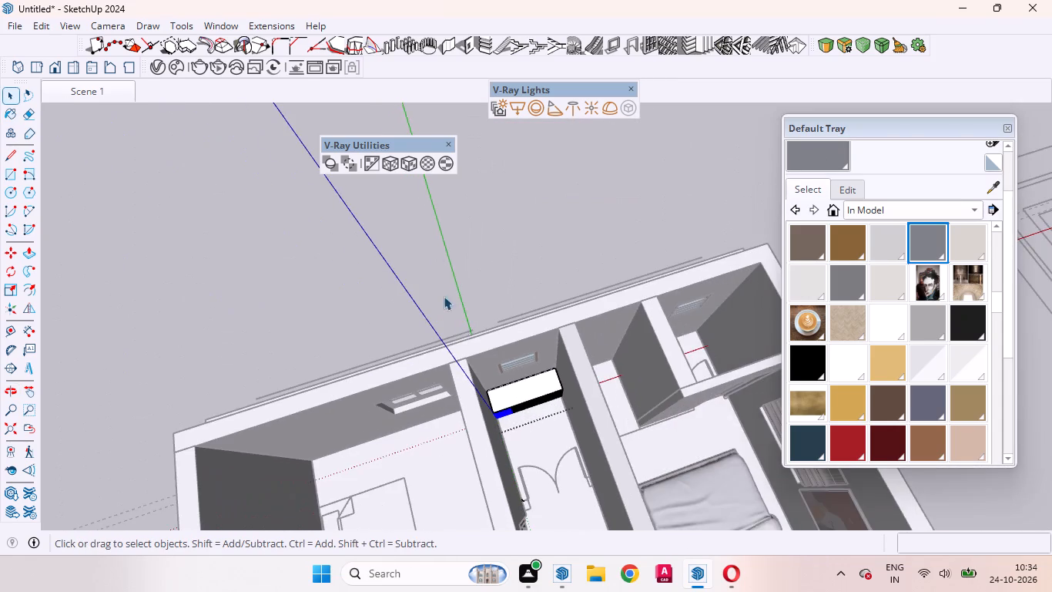
left_click(439, 237)
left_click(444, 240)
Examine the painted louvres across the cabinet front from close up and from above.
scroll(544, 417, "up", 5)
middle_click_drag(520, 446, 429, 257)
scroll(474, 476, "up", 14)
scroll(432, 208, "up", 4)
middle_click_drag(553, 455, 558, 438)
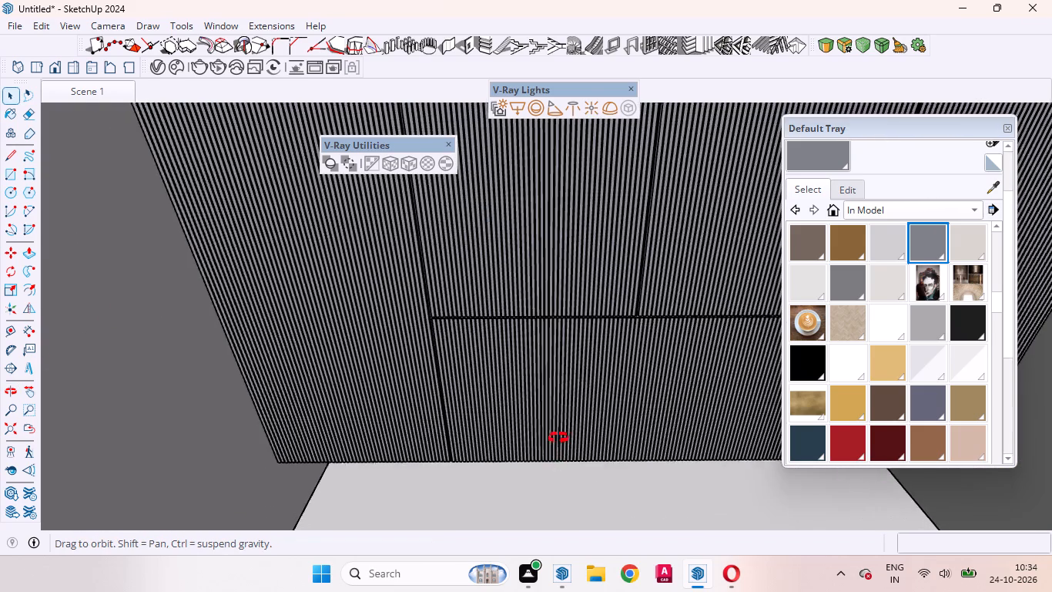
middle_click_drag(558, 438, 502, 493)
scroll(502, 493, "up", 1)
scroll(538, 473, "down", 4)
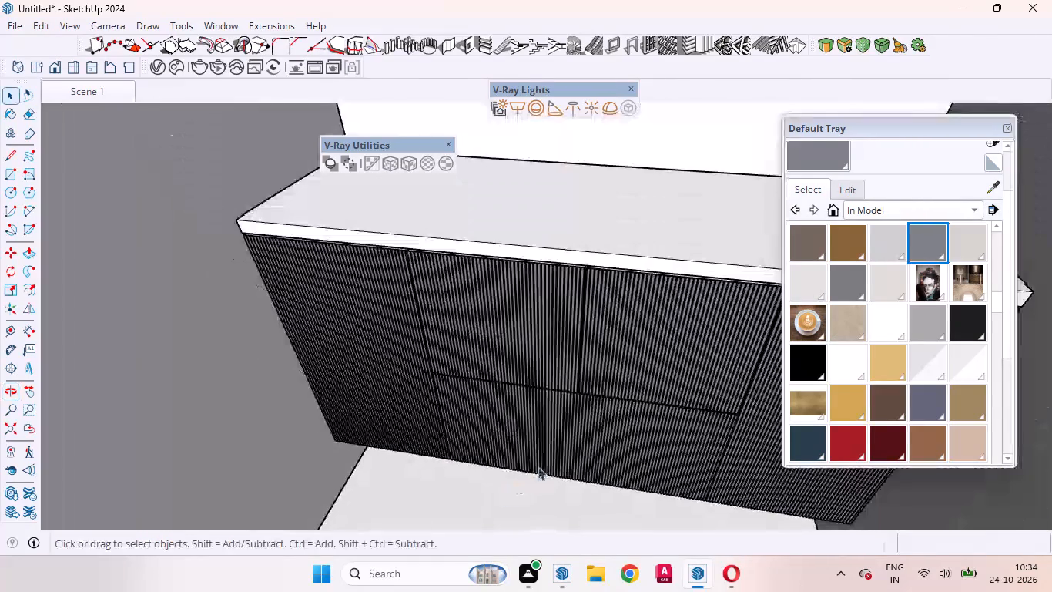
scroll(454, 300, "down", 1)
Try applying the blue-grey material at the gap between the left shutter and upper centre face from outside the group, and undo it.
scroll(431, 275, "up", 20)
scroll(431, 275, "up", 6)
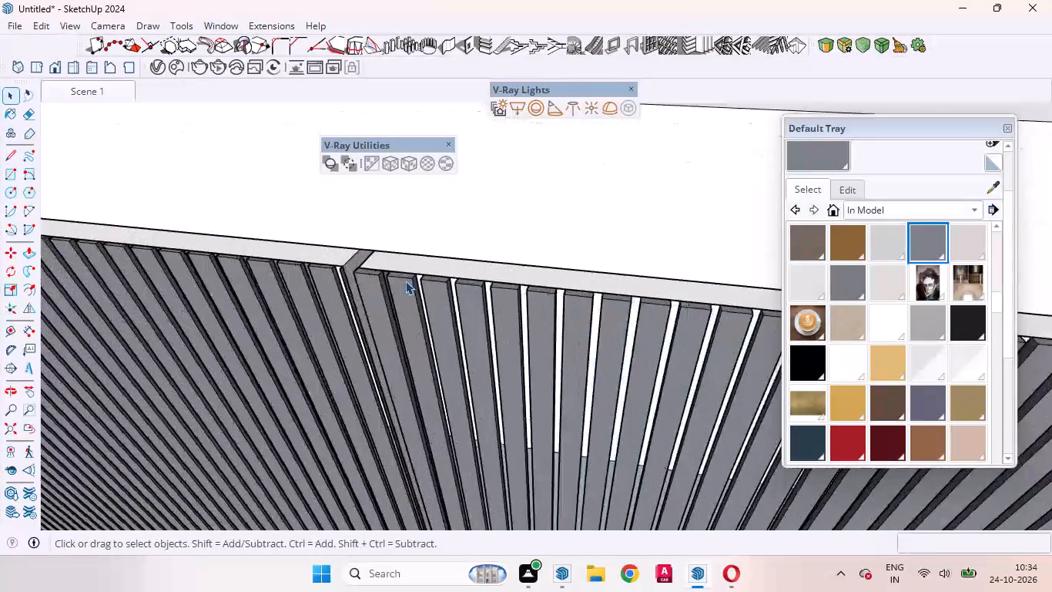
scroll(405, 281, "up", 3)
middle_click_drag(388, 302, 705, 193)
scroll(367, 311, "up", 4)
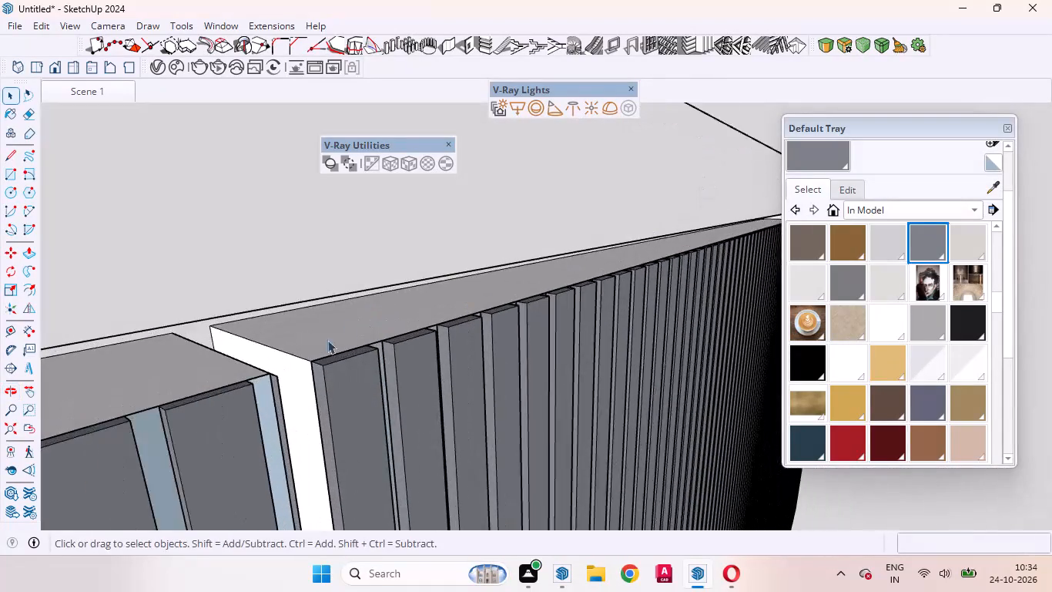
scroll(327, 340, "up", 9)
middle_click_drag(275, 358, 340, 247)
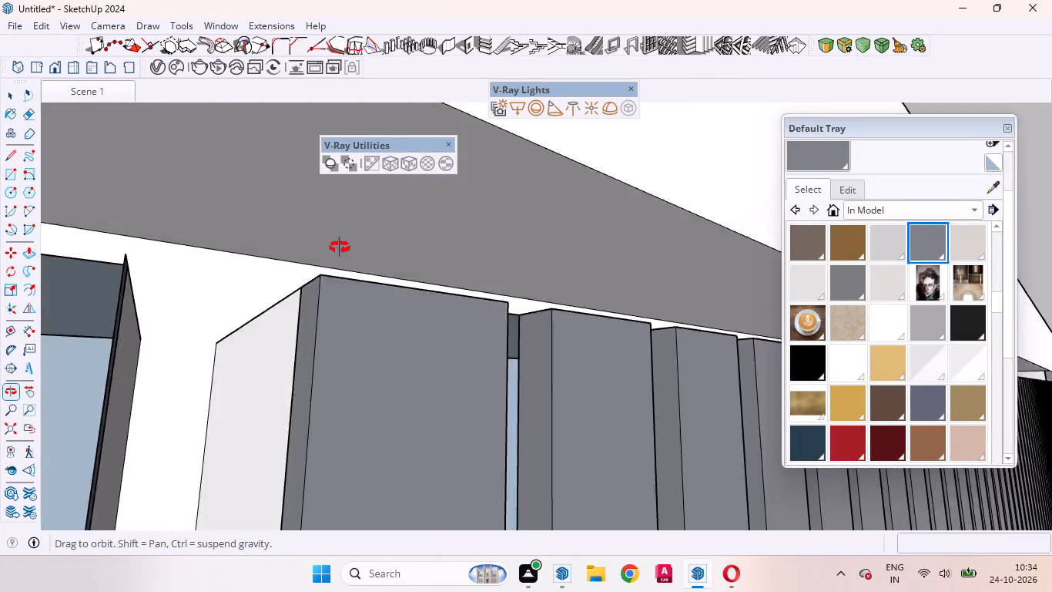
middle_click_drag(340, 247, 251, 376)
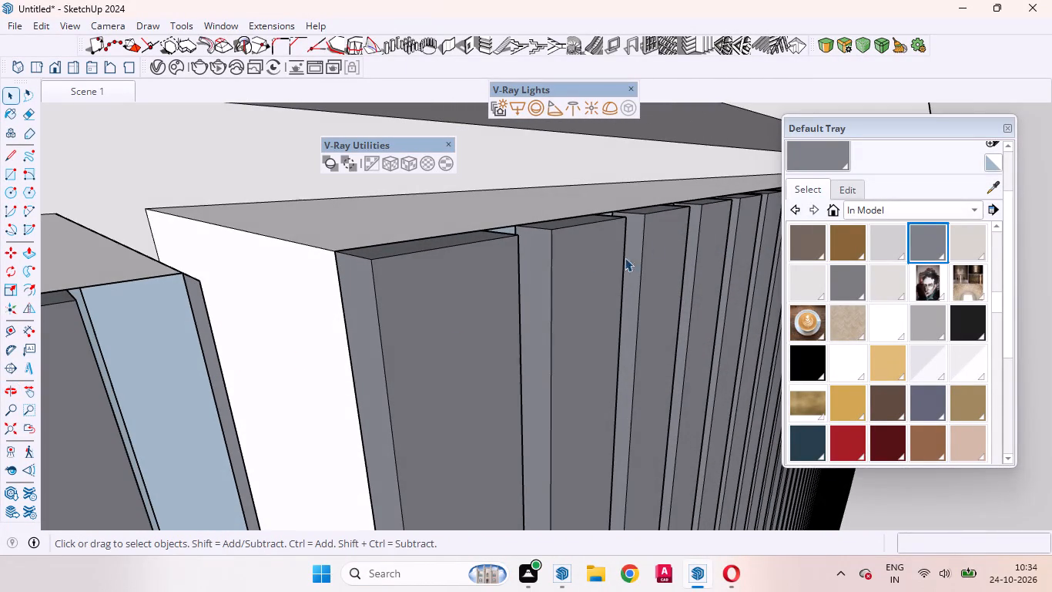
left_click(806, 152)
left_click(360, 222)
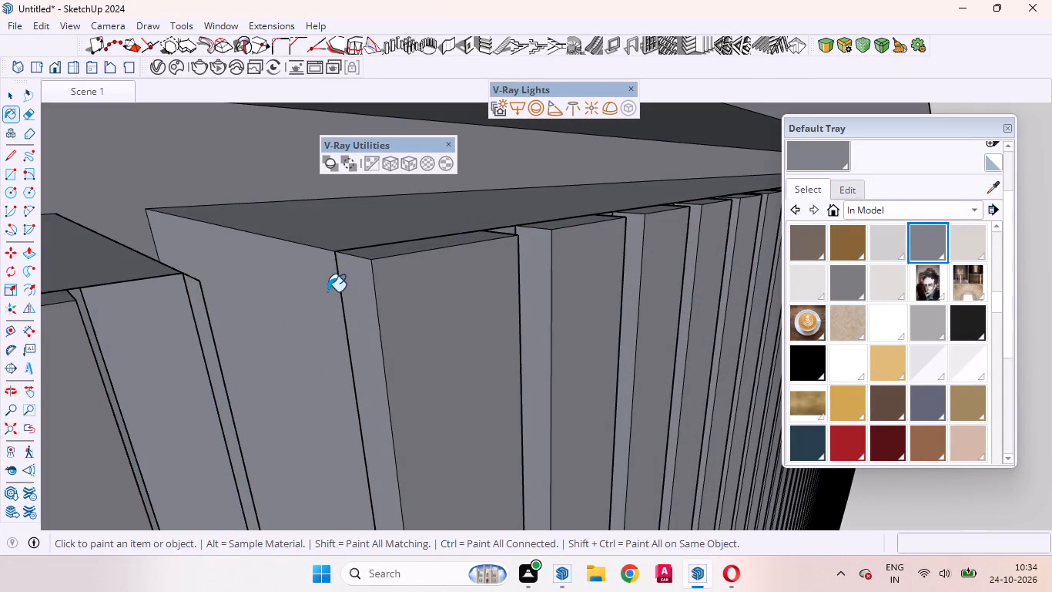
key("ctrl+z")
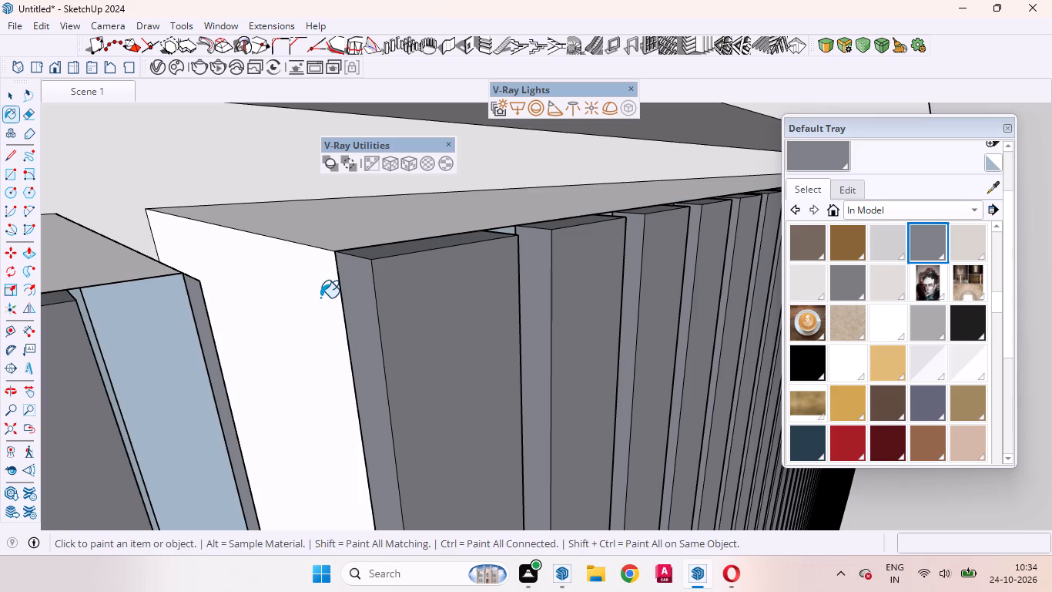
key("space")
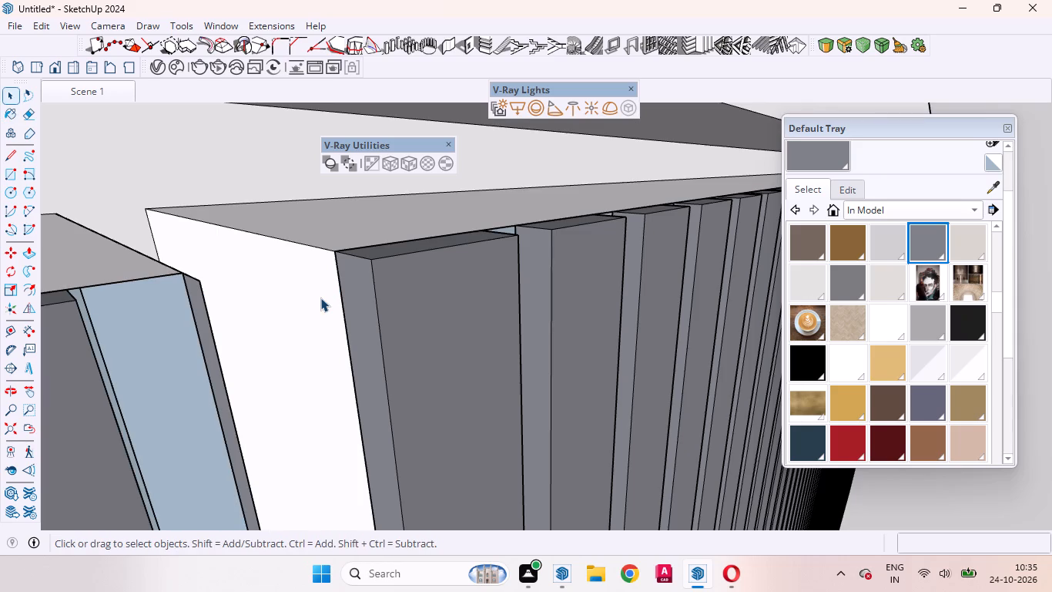
Inside the cabinet group, paint the upper centre face's side at the left gap and the top edges beside it with the blue-grey material.
left_click(320, 298)
double_click(312, 304)
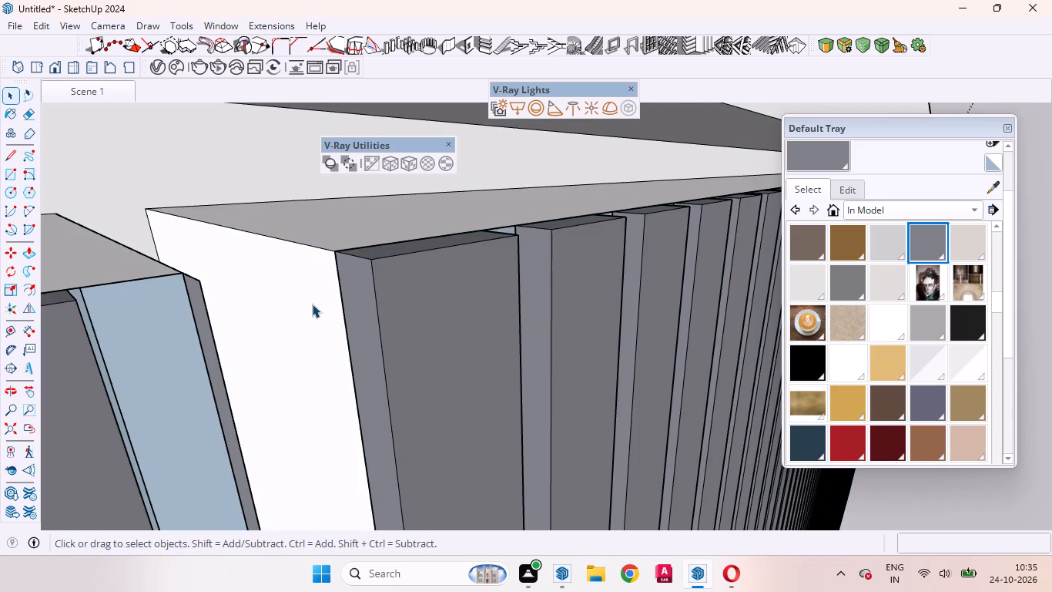
left_click(312, 304)
left_click(312, 304)
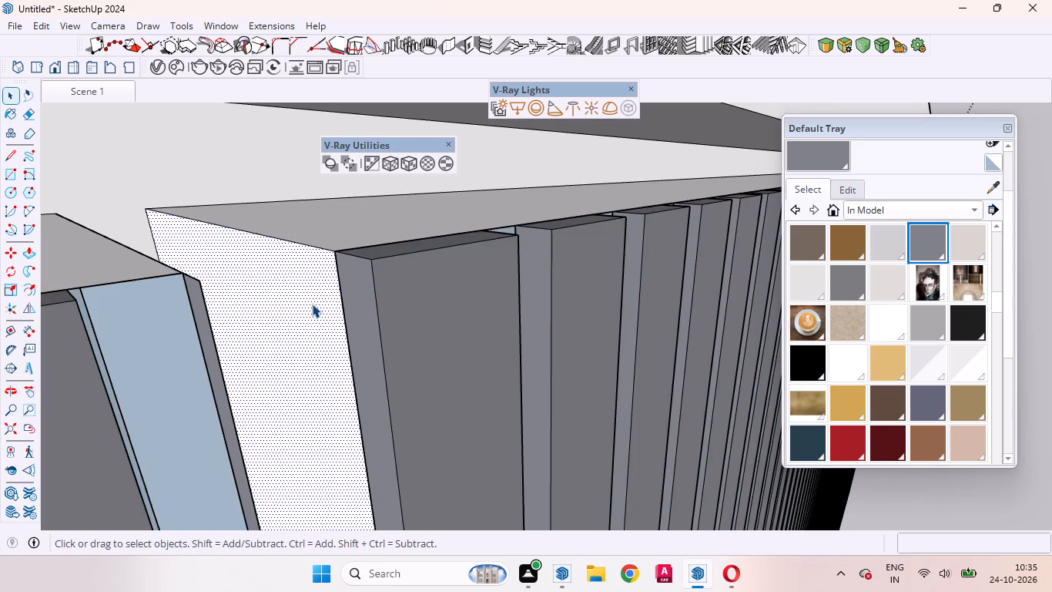
left_click(815, 157)
left_click(269, 333)
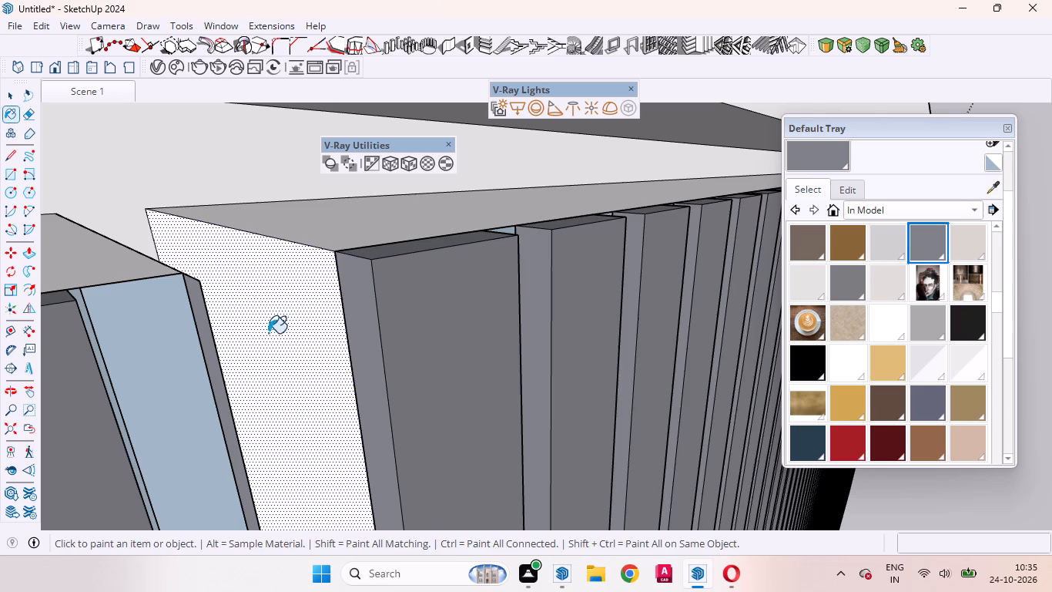
left_click(302, 227)
left_click(81, 261)
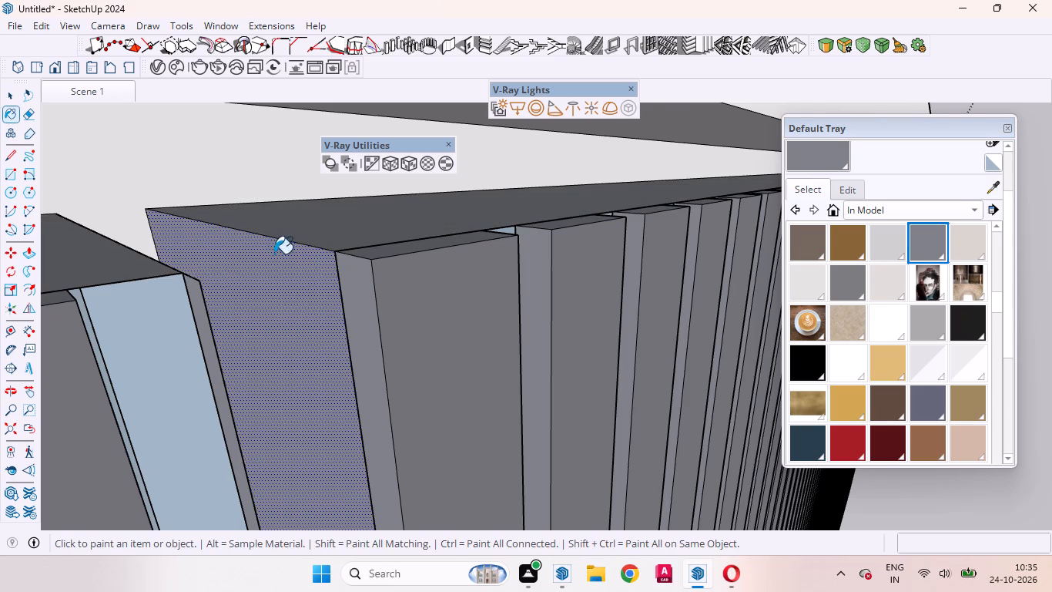
Paint the left shutter's side face inside the gap beside the upper centre face with the same blue-grey material.
scroll(320, 262, "down", 18)
middle_click_drag(400, 322, 190, 360)
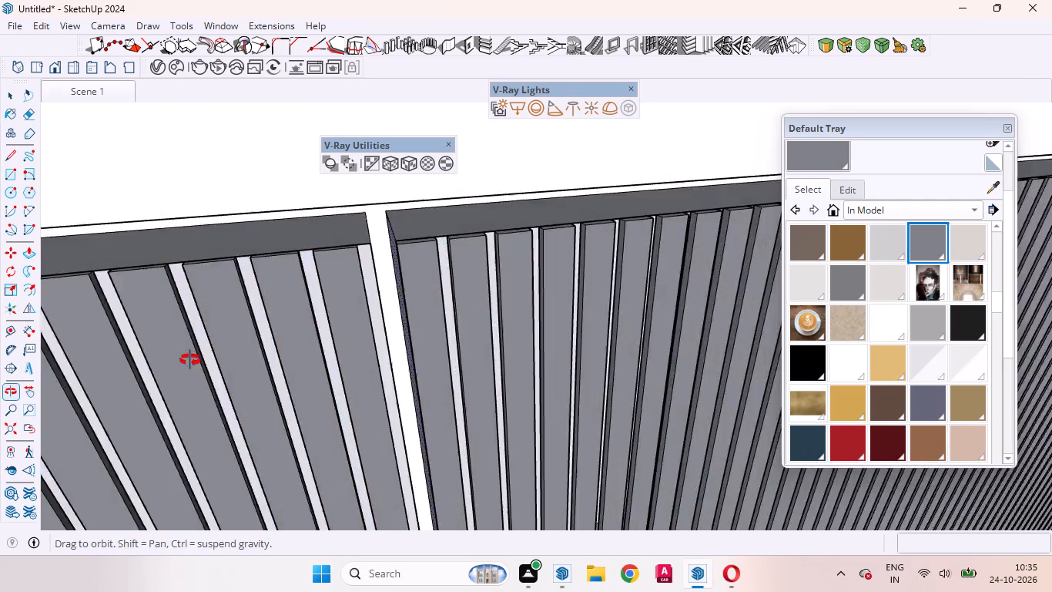
middle_click_drag(190, 360, 99, 338)
scroll(391, 227, "up", 5)
scroll(389, 227, "down", 1)
scroll(389, 227, "up", 2)
left_click(380, 215)
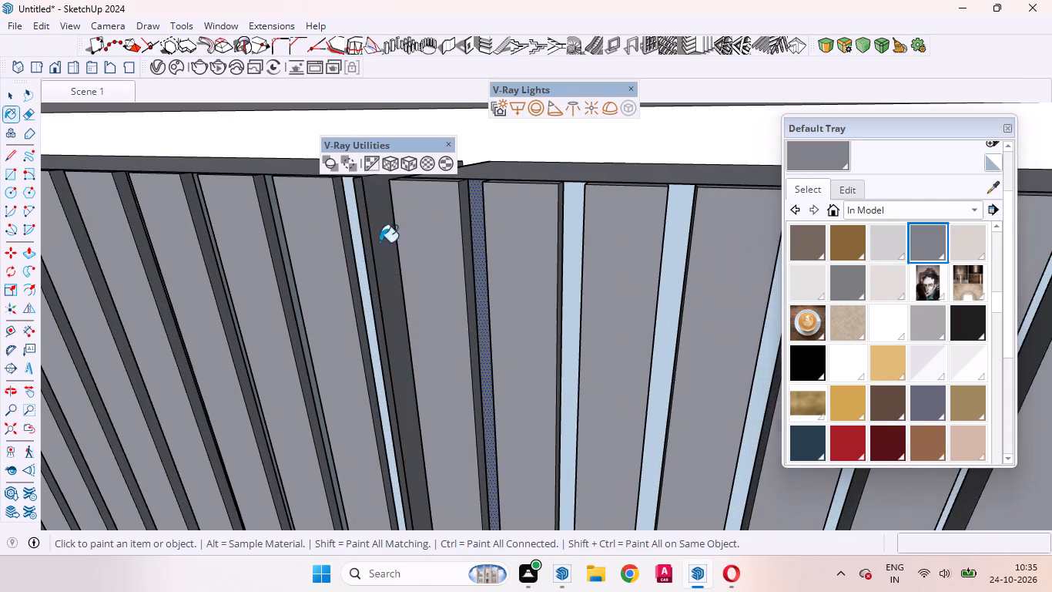
Paint both side faces of the vertical gap between the two upper centre faces with the blue-grey material.
scroll(396, 262, "down", 20)
scroll(396, 262, "down", 12)
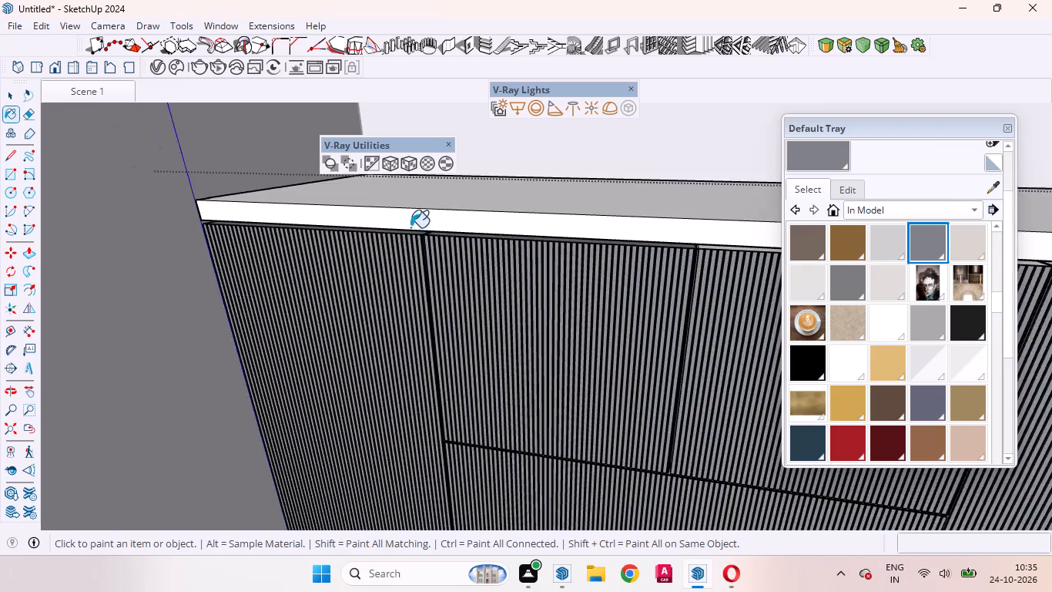
scroll(410, 227, "down", 4)
scroll(613, 323, "up", 20)
scroll(613, 323, "up", 4)
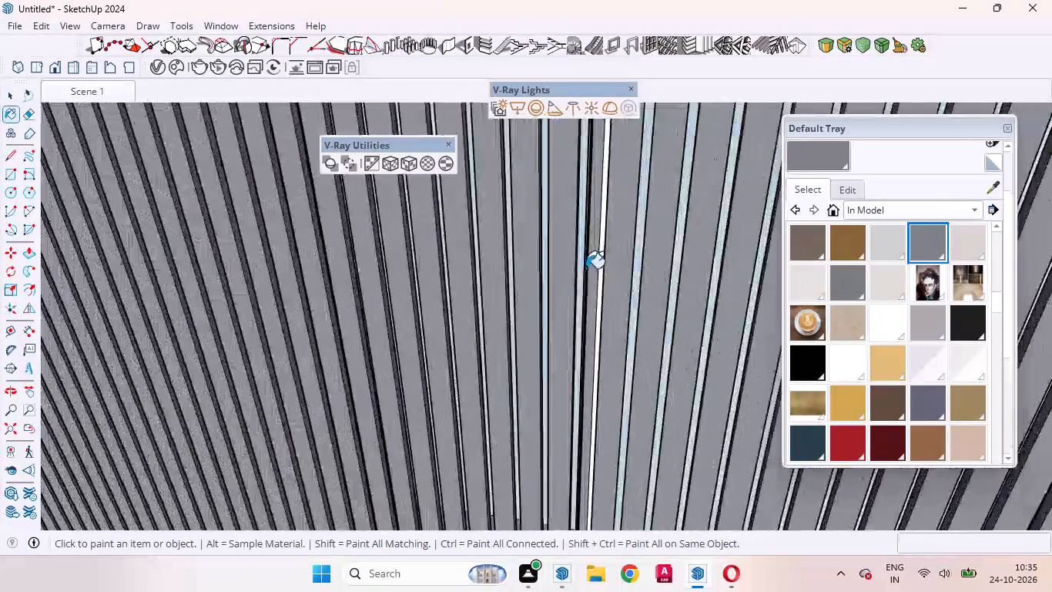
scroll(586, 268, "up", 20)
middle_click_drag(611, 262, 535, 269)
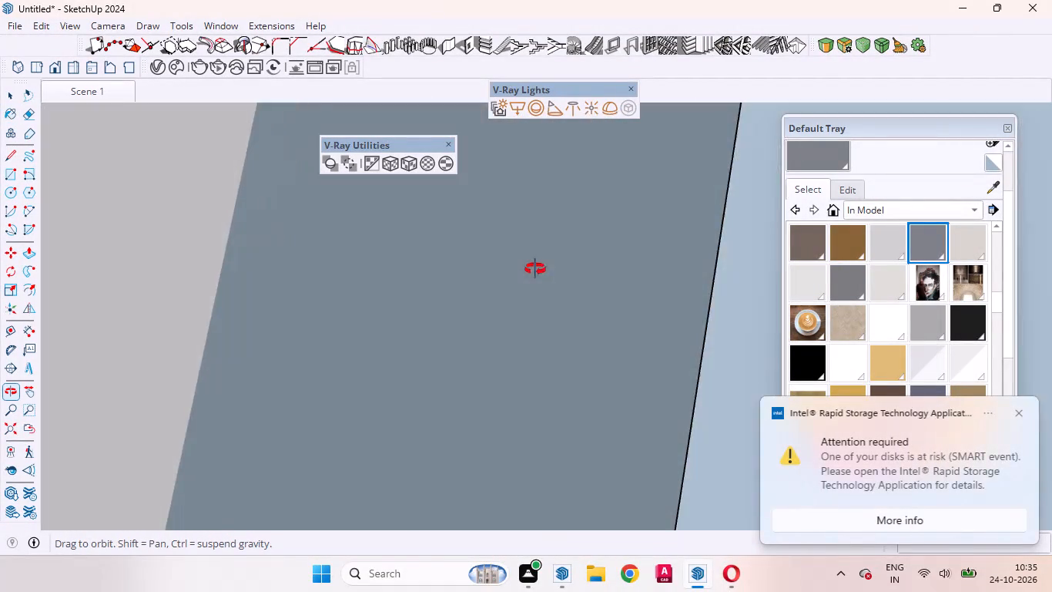
middle_click_drag(535, 269, 618, 358)
scroll(563, 348, "down", 9)
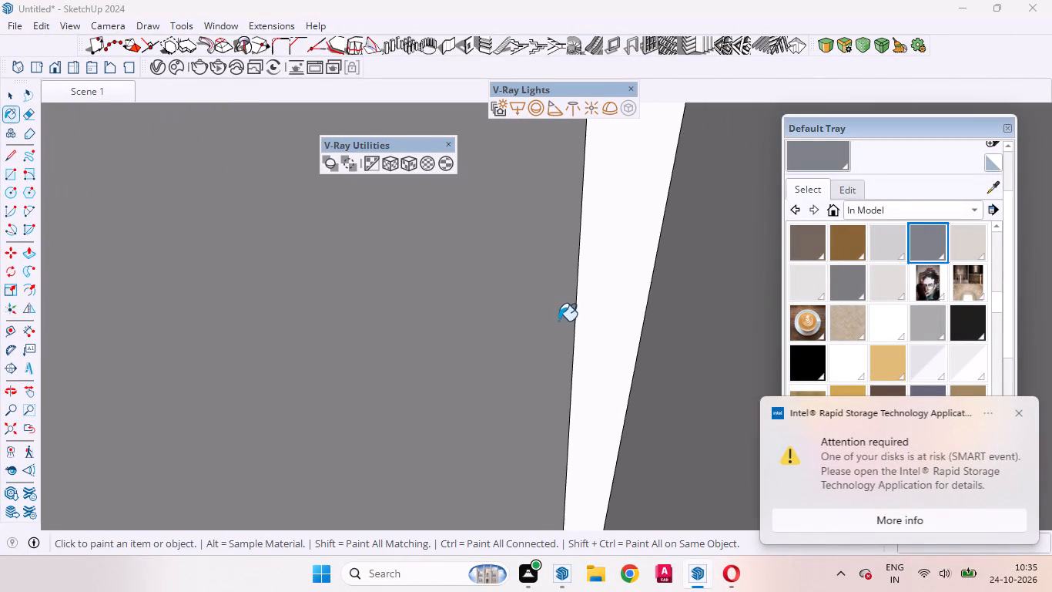
scroll(558, 321, "down", 20)
scroll(558, 321, "down", 20)
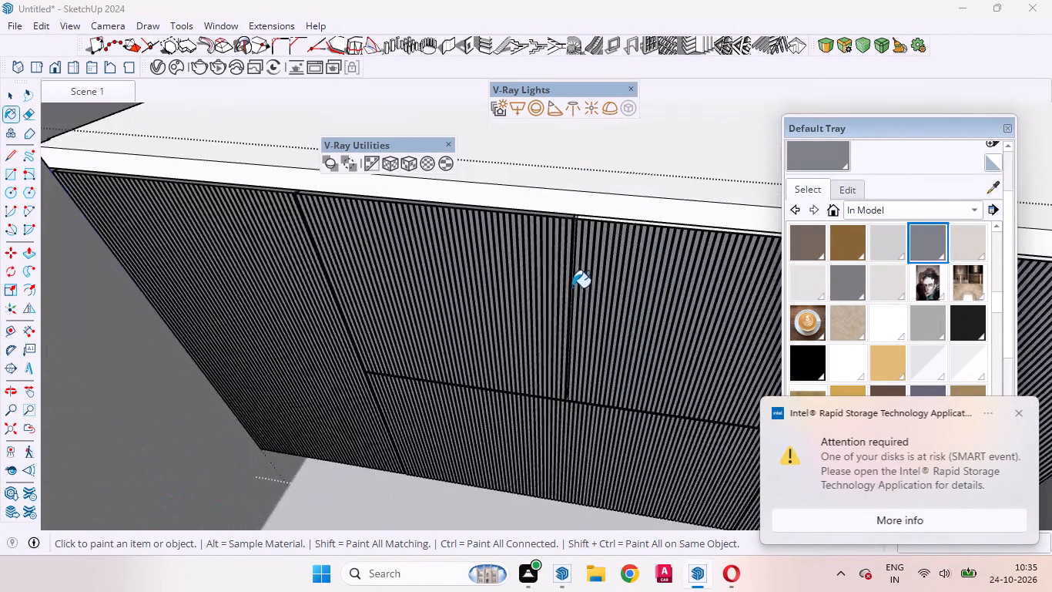
scroll(571, 362, "up", 4)
middle_click_drag(587, 337, 605, 418)
scroll(608, 366, "up", 3)
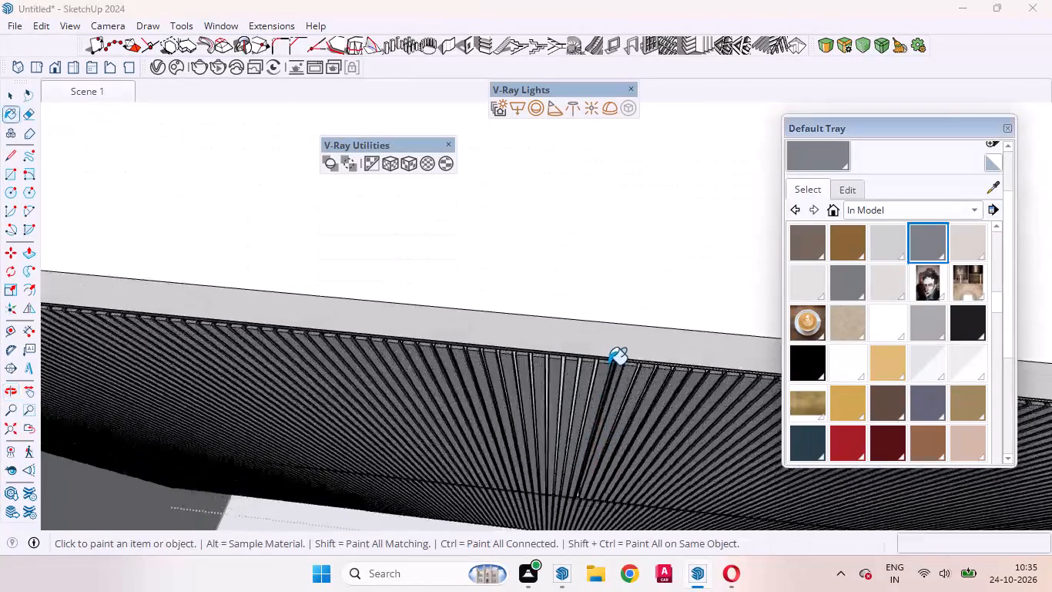
scroll(608, 365, "up", 20)
scroll(608, 365, "up", 6)
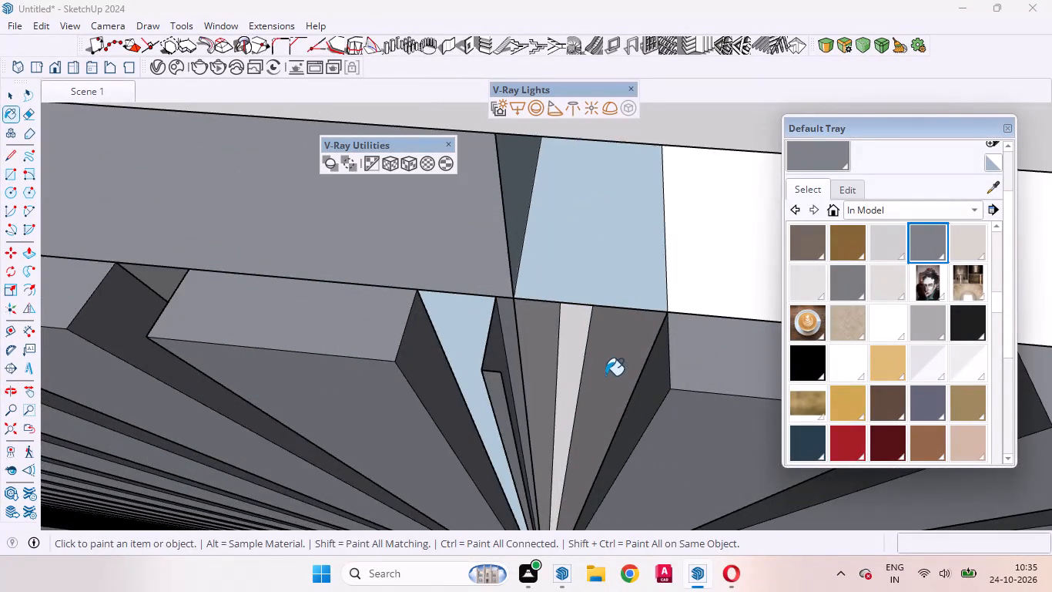
middle_click_drag(605, 378, 686, 271)
scroll(686, 271, "up", 1)
left_click(658, 271)
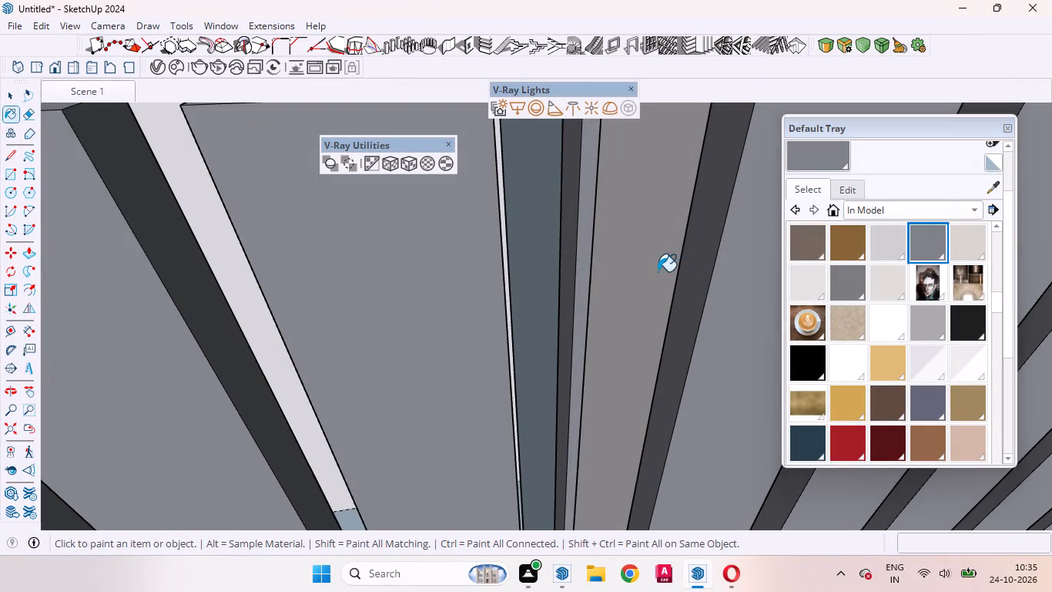
middle_click_drag(642, 301, 541, 295)
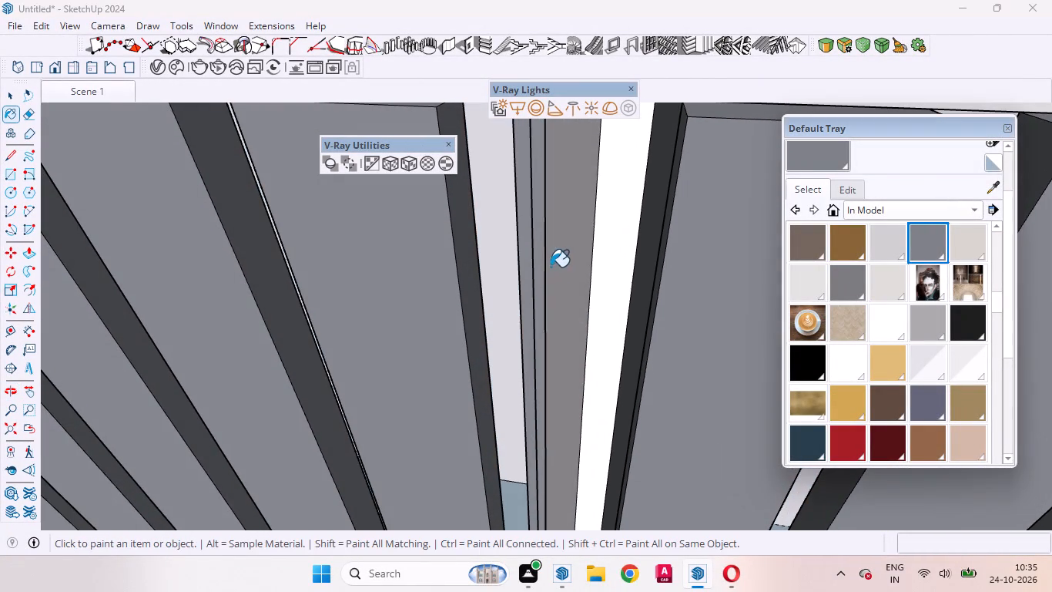
left_click(565, 261)
Paint the horizontal centre gap blue-grey, covering the lower face's top edge and the undersides of both upper centre faces.
scroll(560, 299, "down", 10)
scroll(573, 280, "up", 1)
scroll(574, 270, "down", 15)
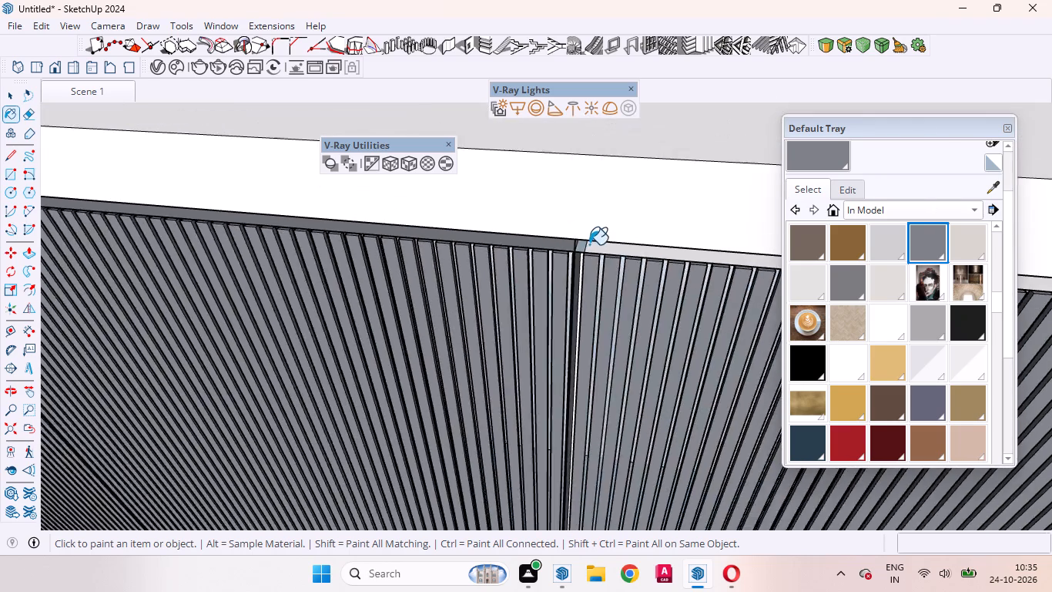
scroll(589, 244, "down", 6)
scroll(591, 261, "up", 4)
middle_click_drag(572, 265, 693, 128)
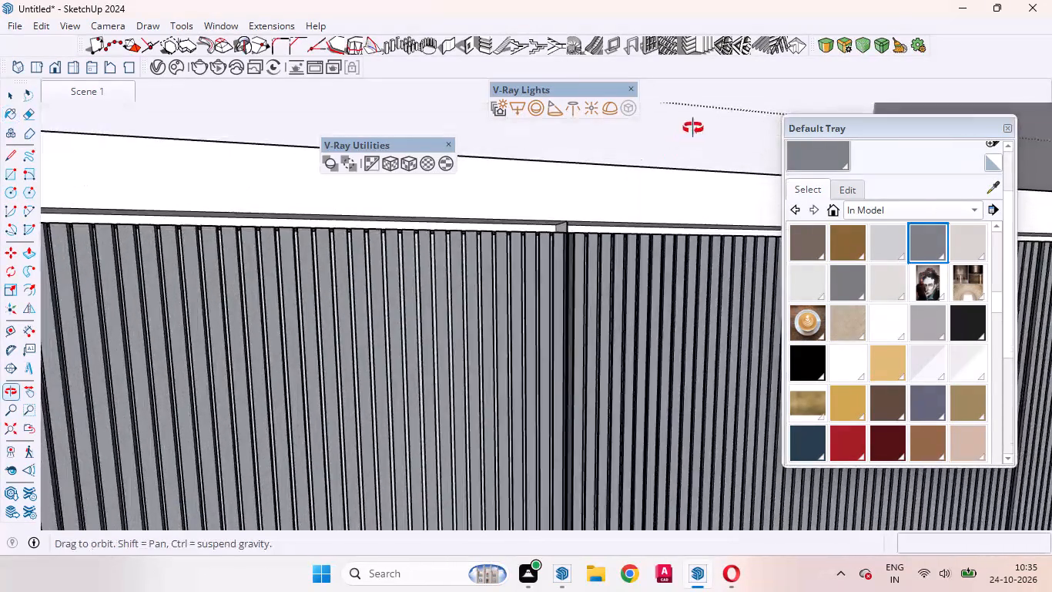
middle_click_drag(693, 128, 602, 222)
scroll(545, 304, "down", 14)
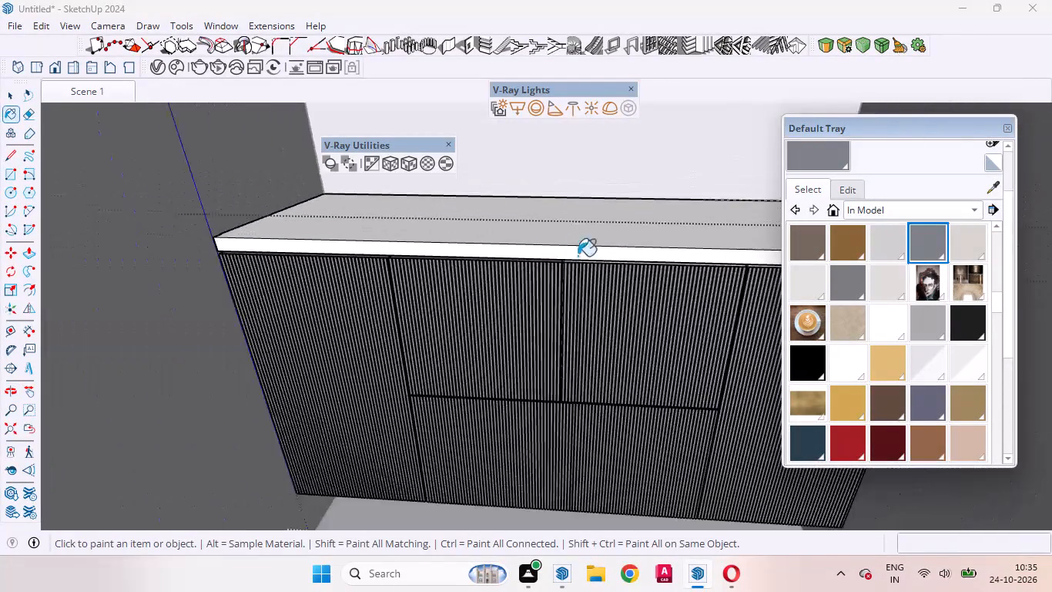
scroll(581, 437, "up", 20)
scroll(581, 437, "up", 7)
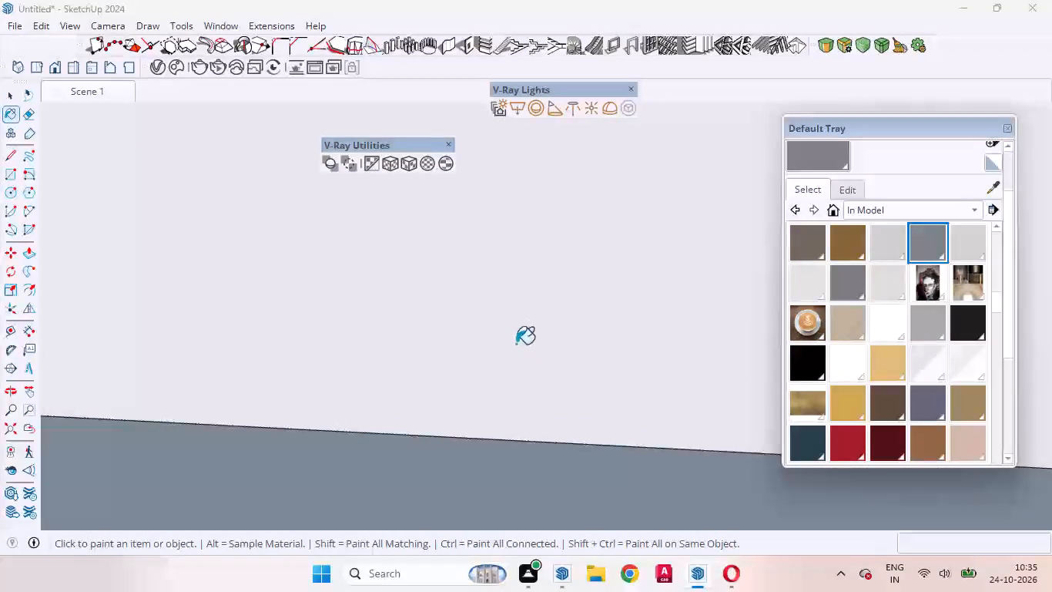
scroll(551, 361, "down", 10)
scroll(527, 380, "up", 4)
middle_click_drag(528, 389, 539, 322)
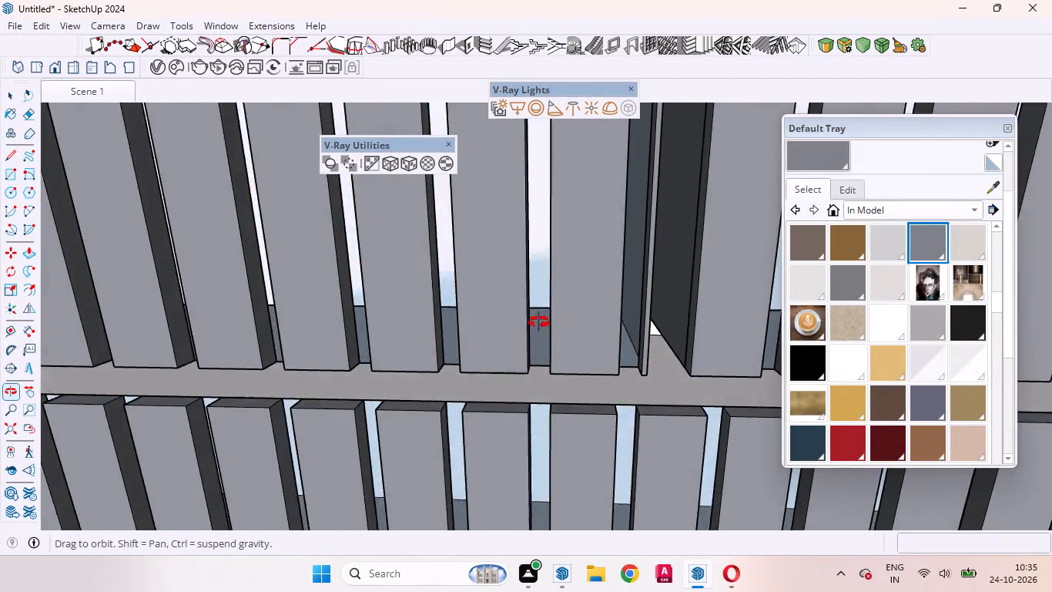
middle_click_drag(539, 322, 552, 292)
scroll(642, 388, "up", 4)
left_click(642, 388)
middle_click_drag(634, 388, 646, 290)
left_click(575, 346)
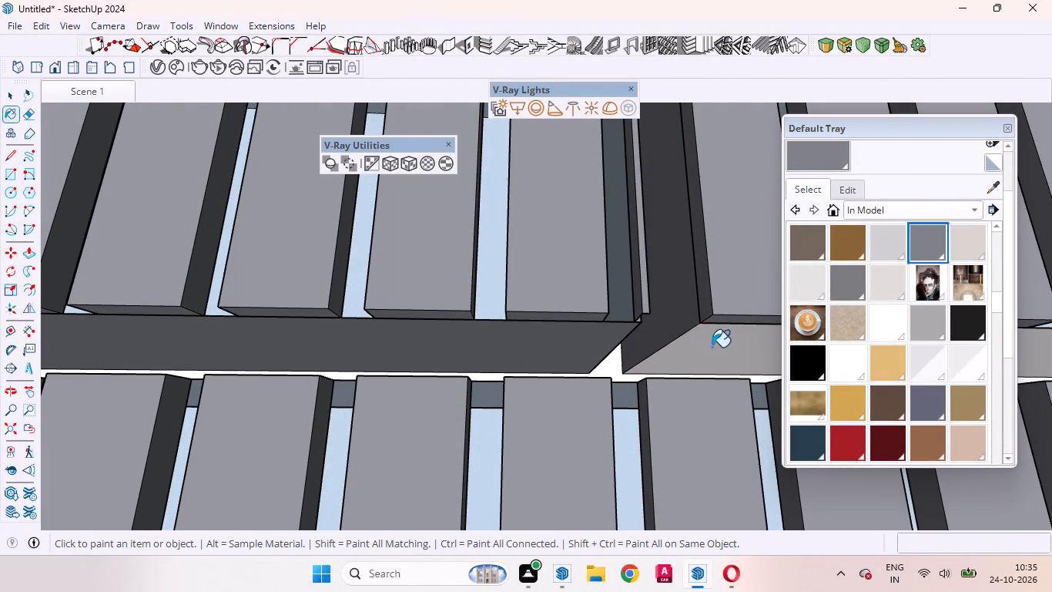
left_click(712, 347)
Paint the side faces of the vertical gap between the centre faces and the right shutter with the blue-grey material.
middle_click_drag(565, 346, 562, 504)
scroll(544, 476, "down", 15)
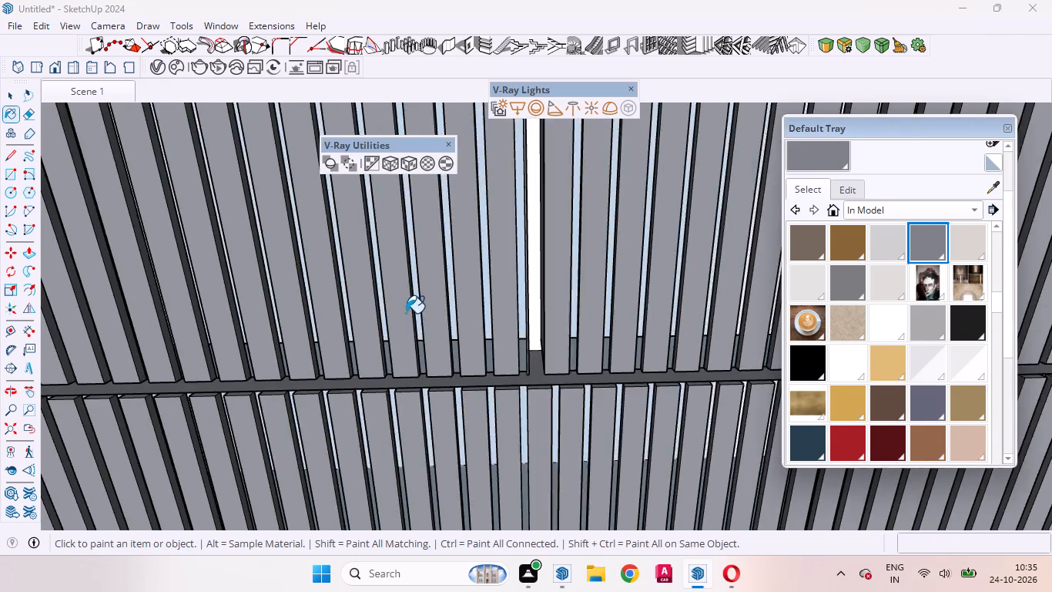
scroll(406, 313, "down", 20)
scroll(406, 313, "down", 1)
scroll(669, 336, "up", 2)
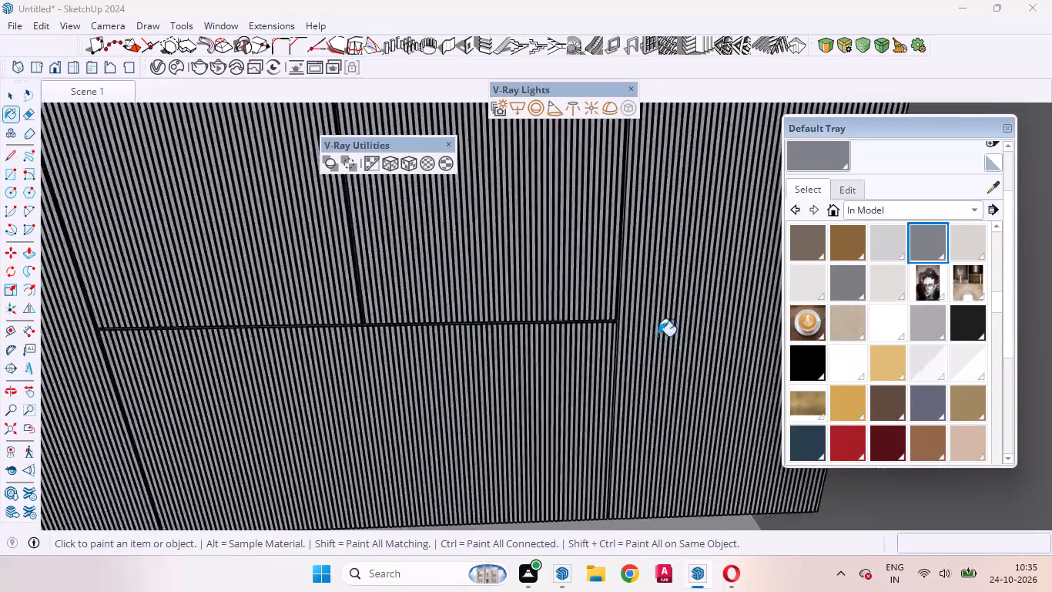
scroll(658, 336, "up", 20)
scroll(658, 336, "up", 5)
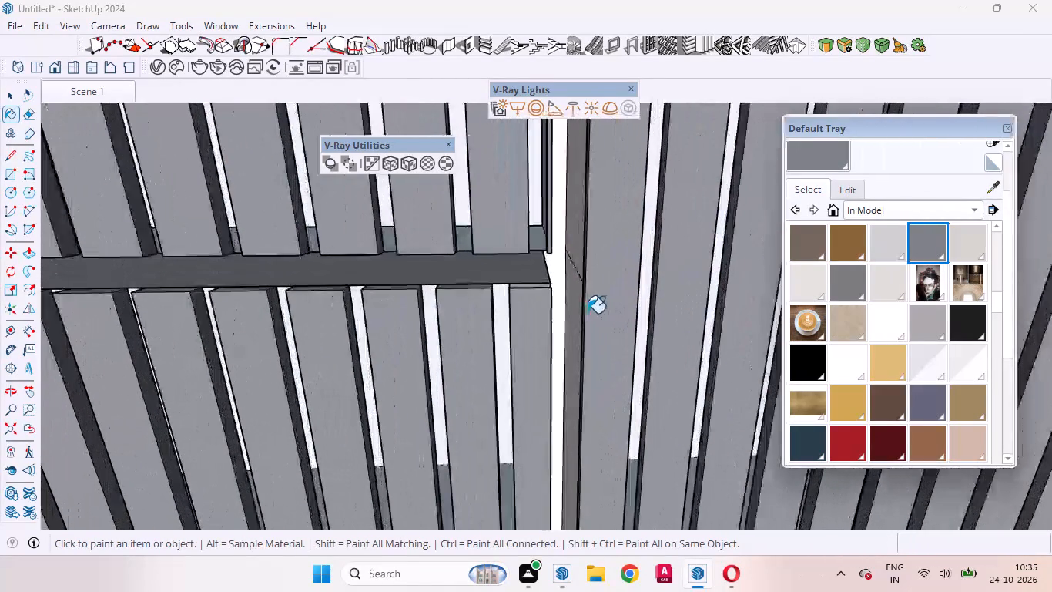
left_click(575, 311)
left_click(580, 252)
middle_click_drag(581, 300, 542, 341)
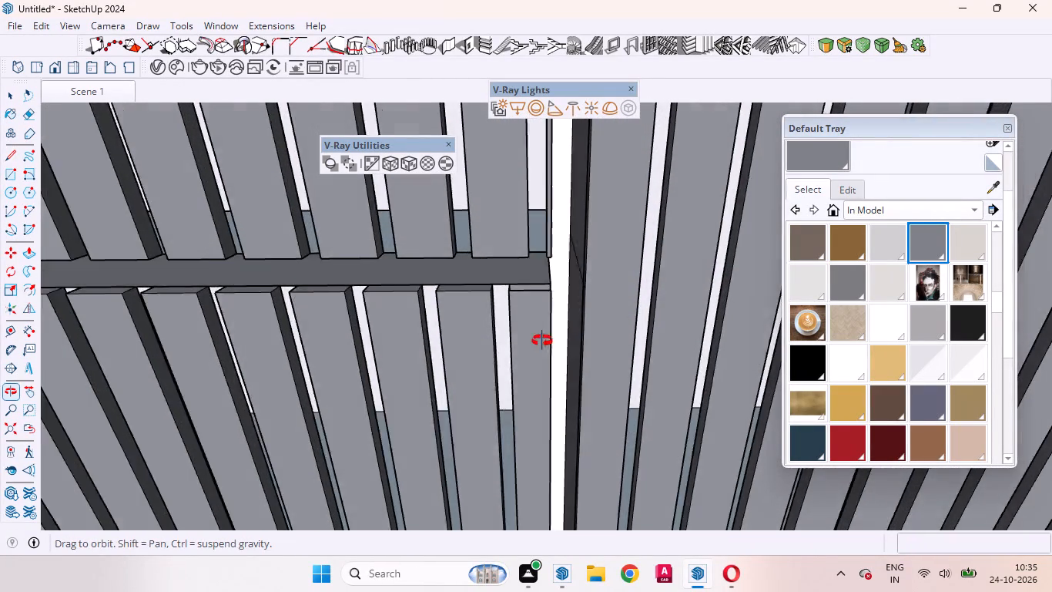
middle_click_drag(542, 341, 453, 327)
scroll(447, 292, "up", 1)
left_click(580, 217)
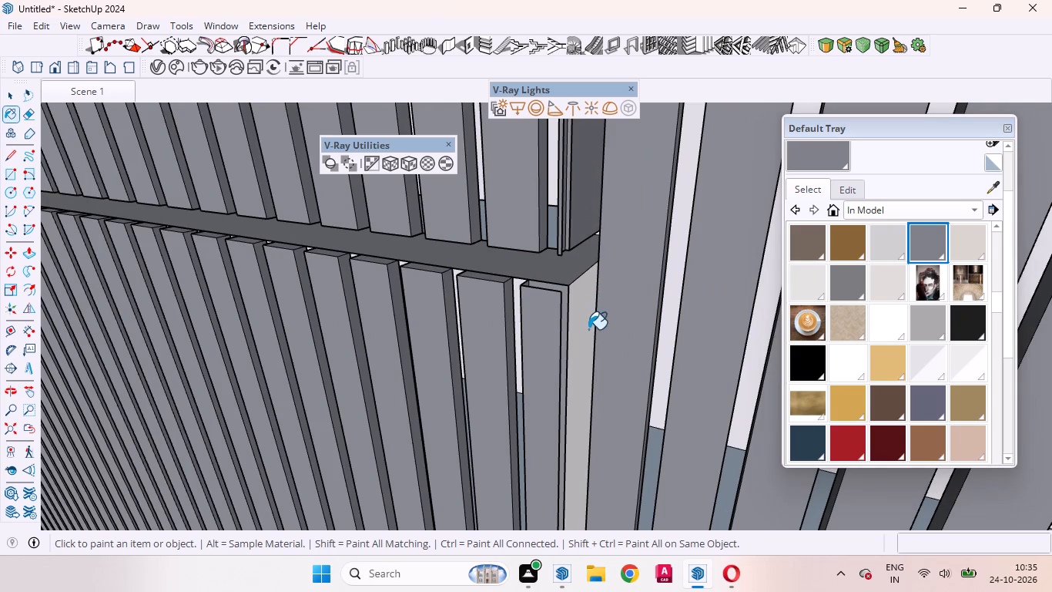
left_click(578, 334)
middle_click_drag(547, 338, 706, 397)
Examine the painted cabinet front and its gaps as a whole, from the front and from above.
scroll(699, 394, "down", 6)
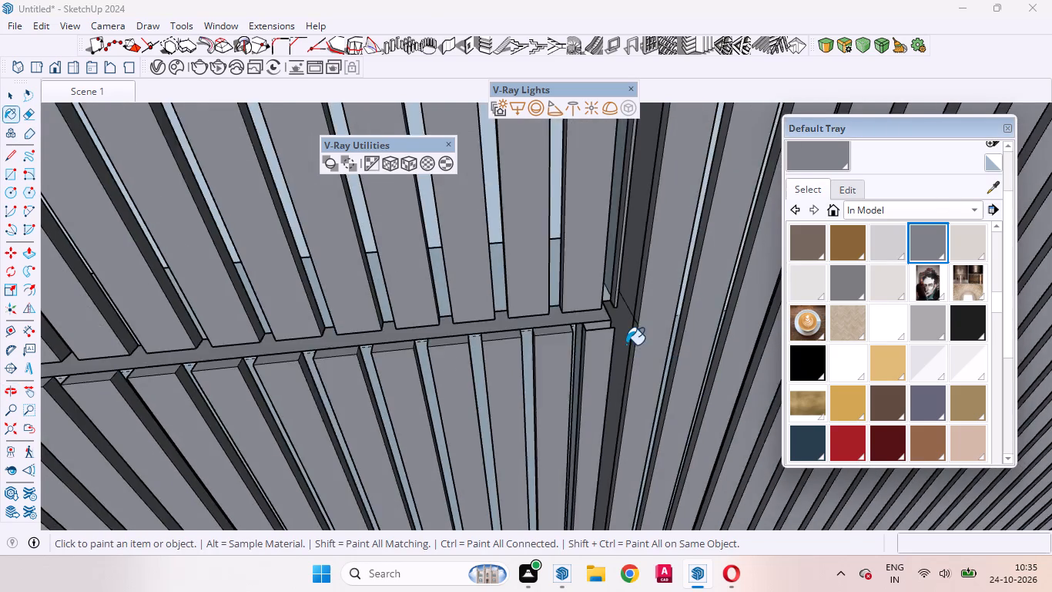
scroll(626, 345, "down", 20)
scroll(626, 345, "down", 10)
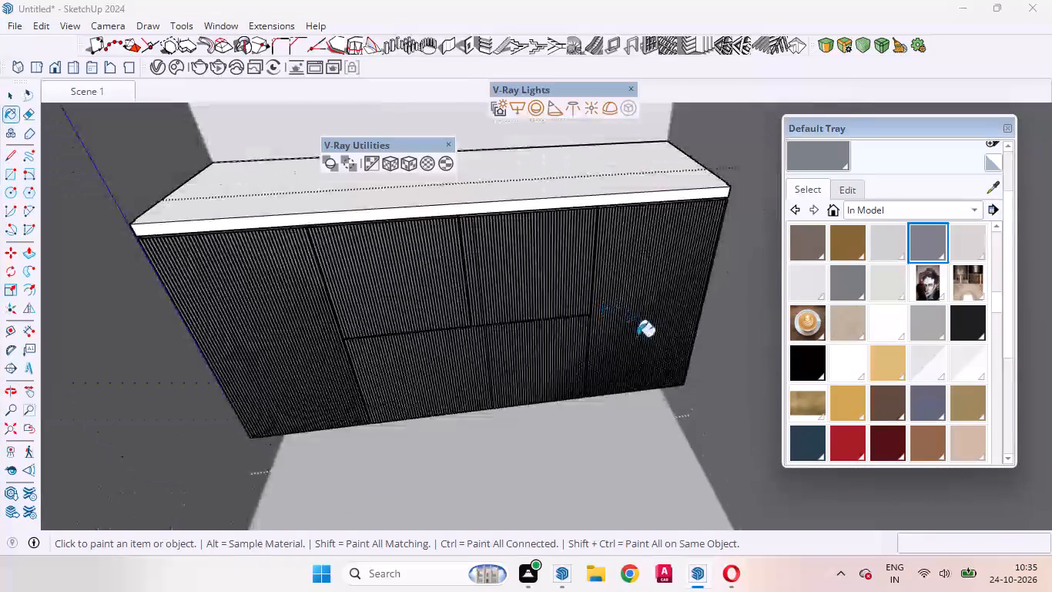
key("space")
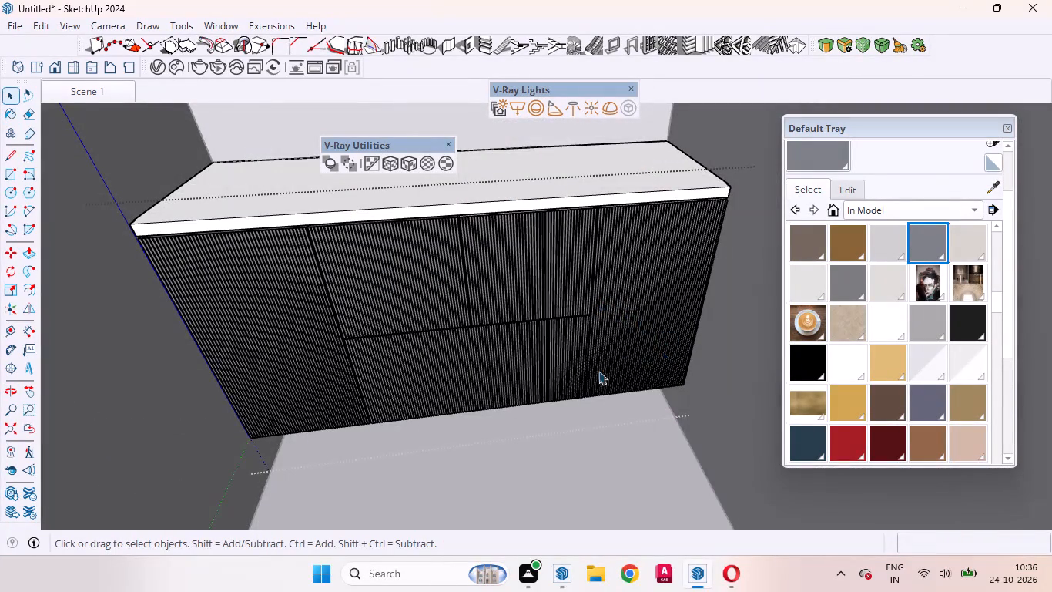
scroll(571, 378, "down", 3)
middle_click_drag(488, 408, 451, 364)
scroll(464, 321, "up", 4)
middle_click_drag(524, 337, 569, 320)
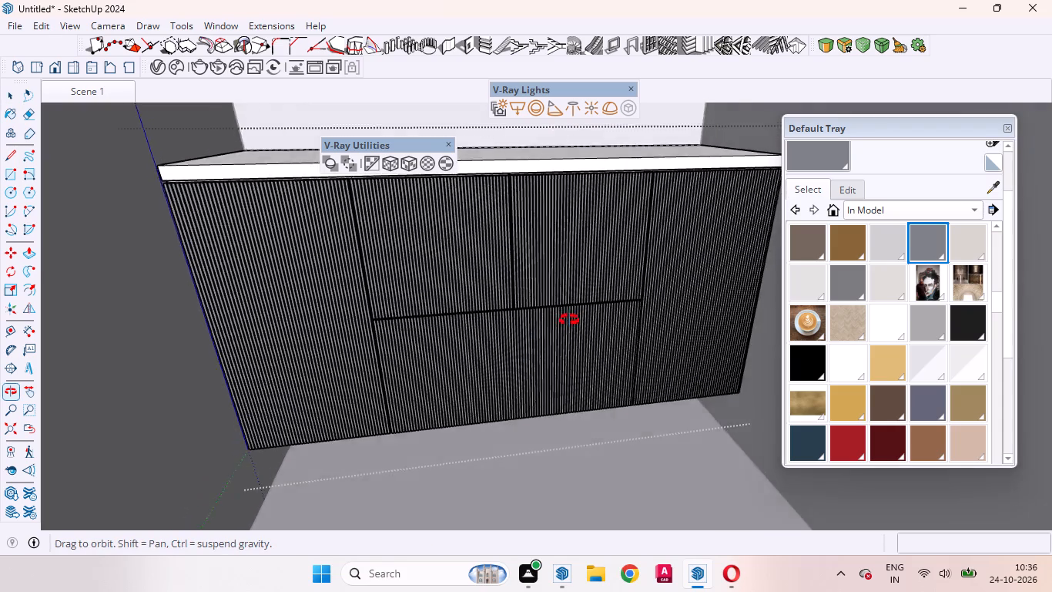
middle_click_drag(569, 320, 592, 441)
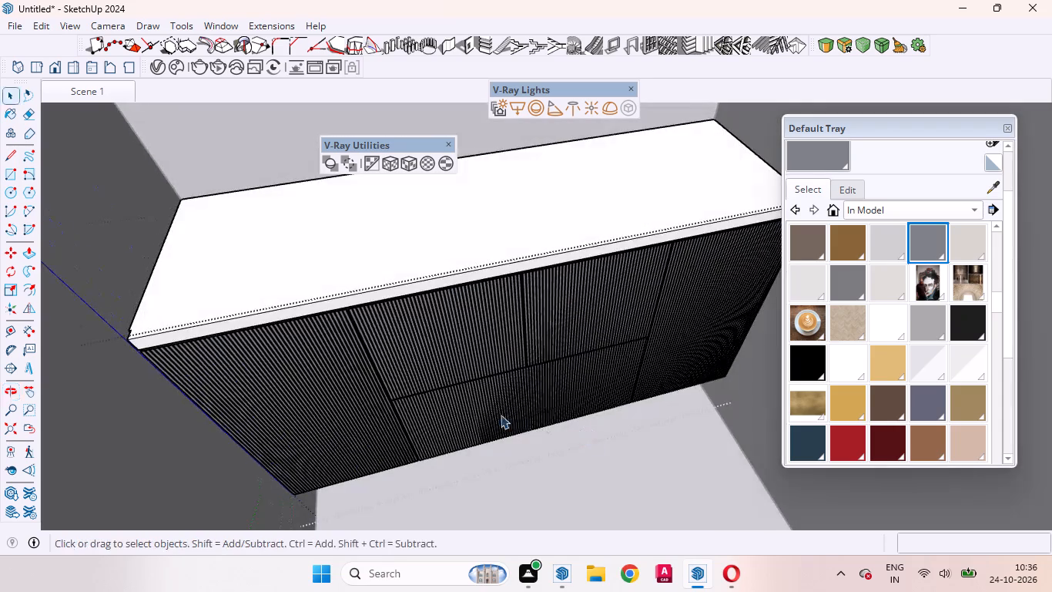
scroll(501, 415, "down", 8)
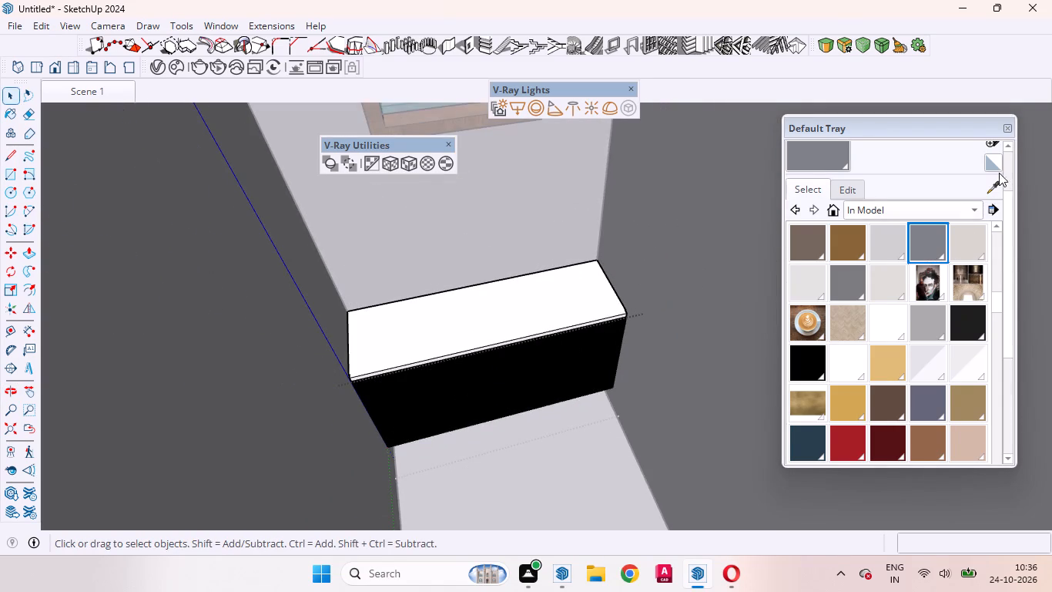
Create a new material from the white marble texture image 5943b18d2c54371cd8fdc3d12be475fa in the Downloads folder.
scroll(997, 171, "up", 3)
left_click(993, 215)
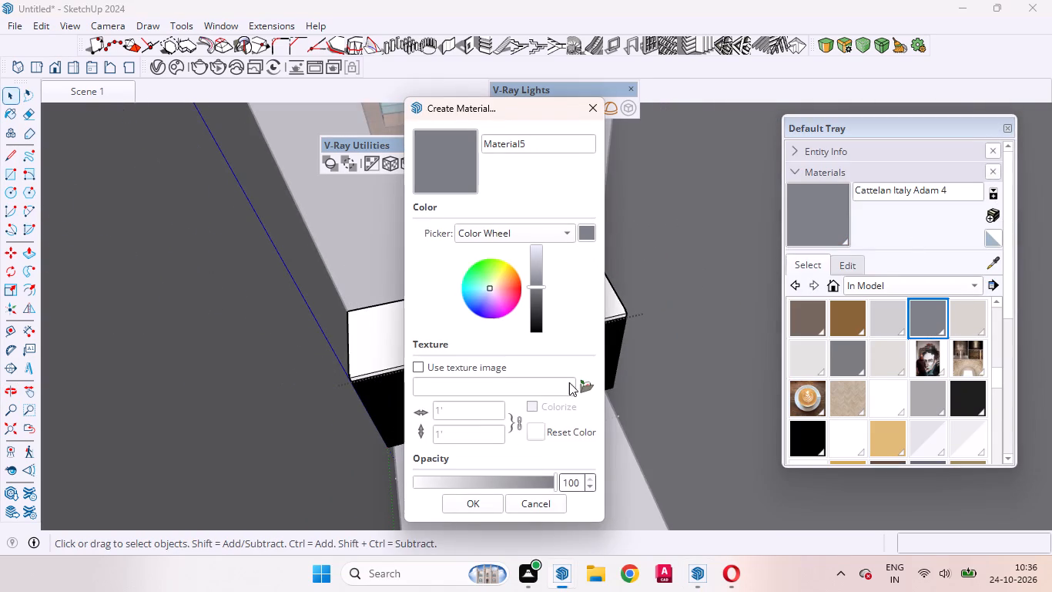
left_click(590, 388)
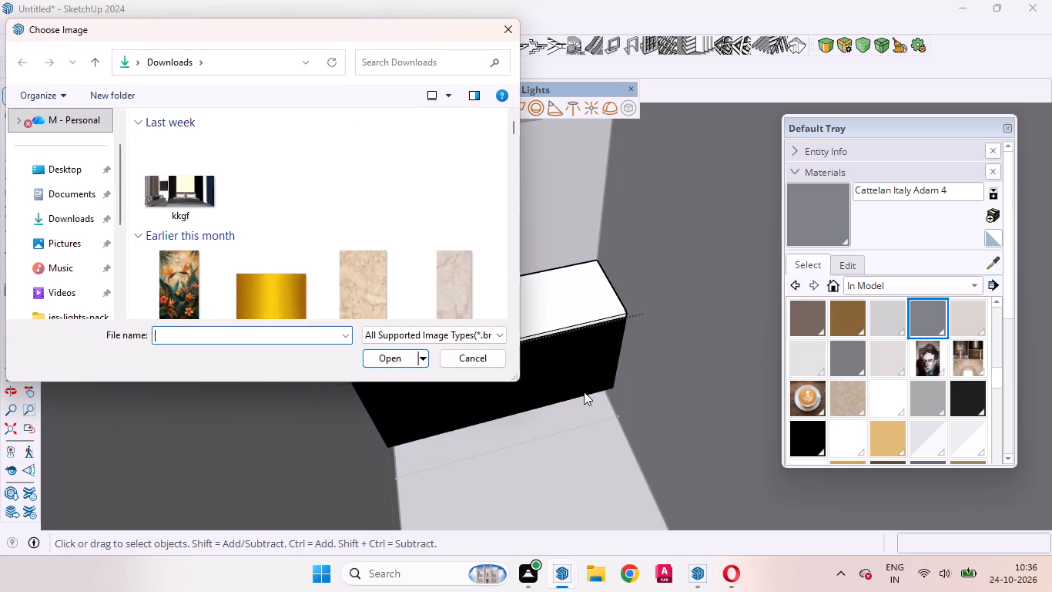
scroll(329, 278, "down", 5)
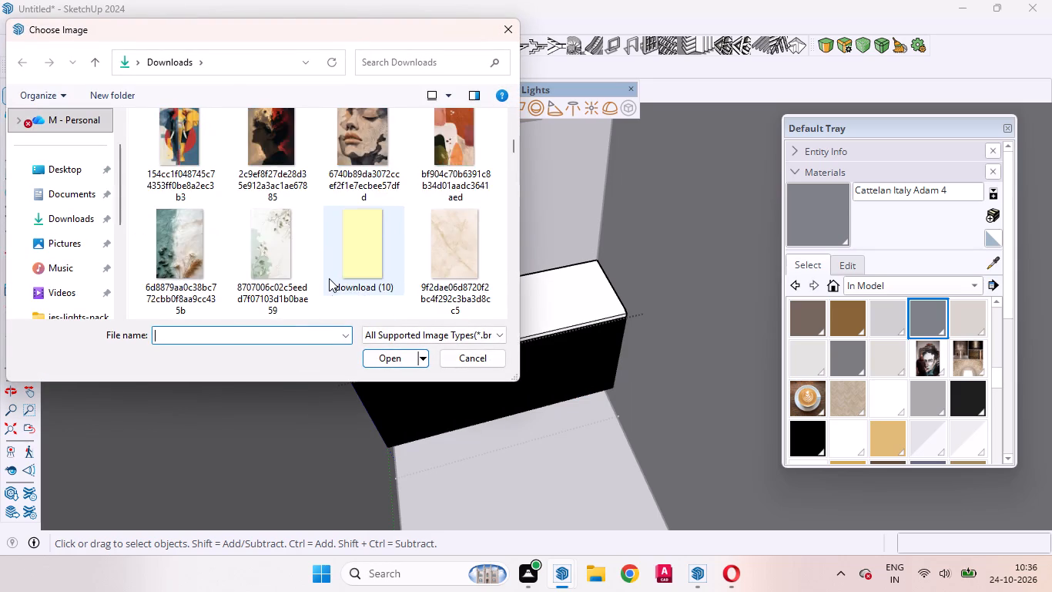
scroll(329, 278, "down", 1)
left_click(286, 254)
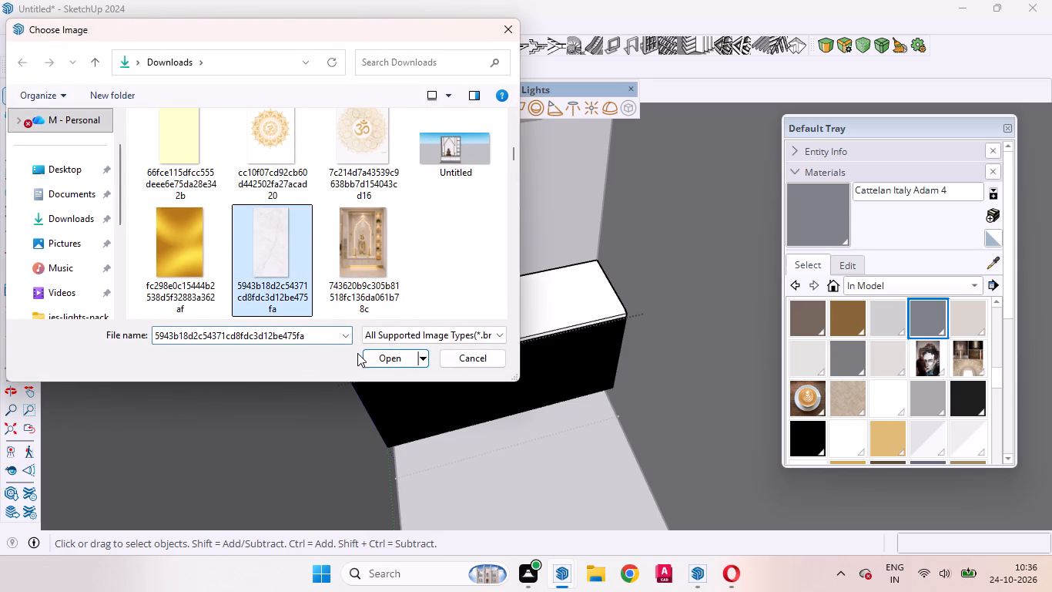
left_click(385, 362)
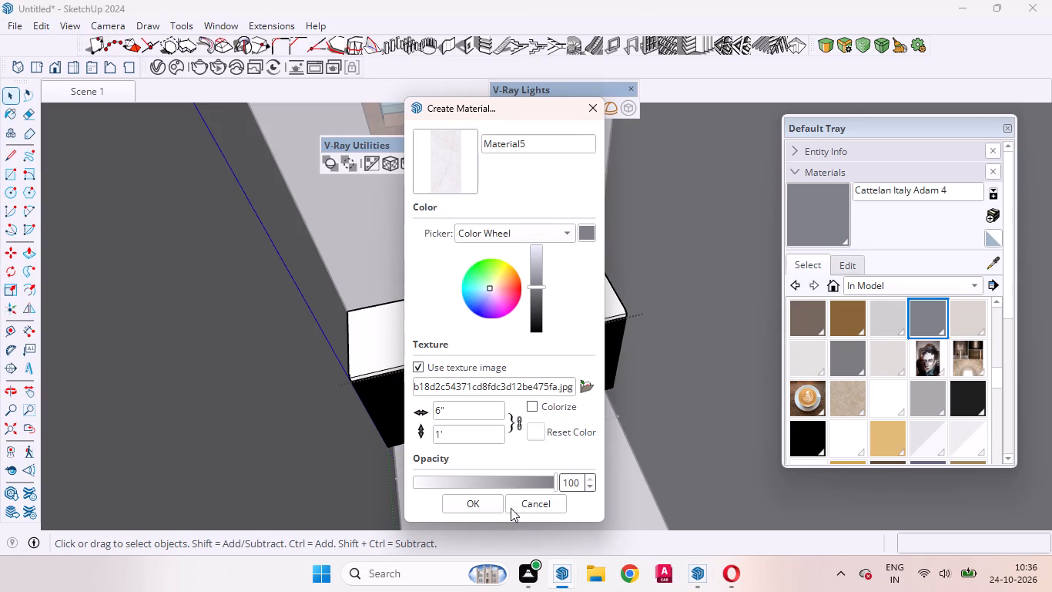
left_click(484, 506)
Paint the cabinet's top face and the front edge of its top slab with the new white marble material.
scroll(475, 341, "up", 6)
left_click(451, 318)
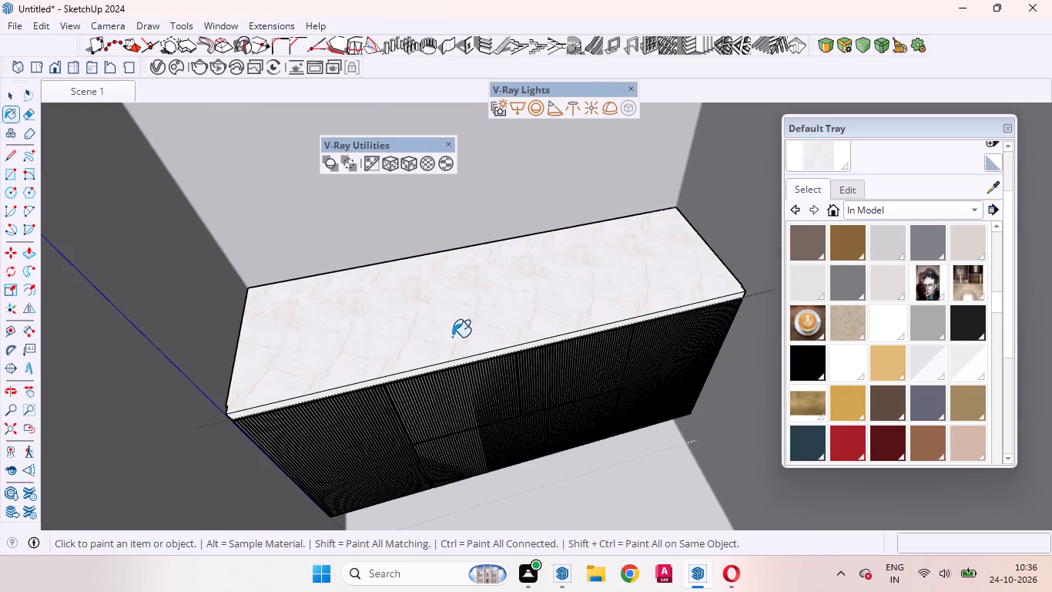
scroll(449, 351, "up", 17)
middle_click_drag(447, 420, 454, 355)
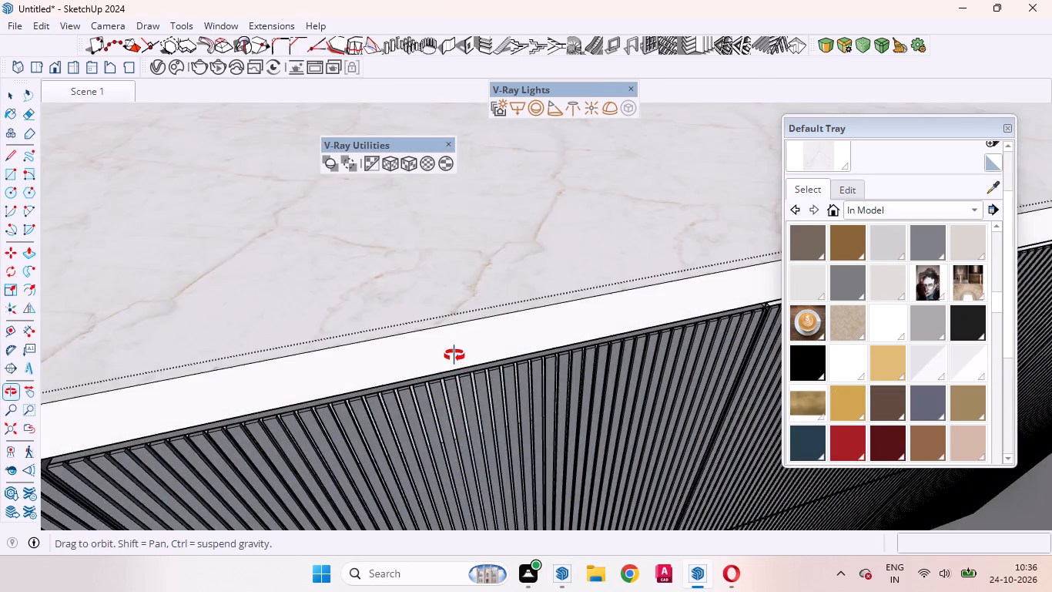
middle_click_drag(454, 355, 595, 180)
scroll(593, 183, "up", 1)
scroll(518, 421, "up", 4)
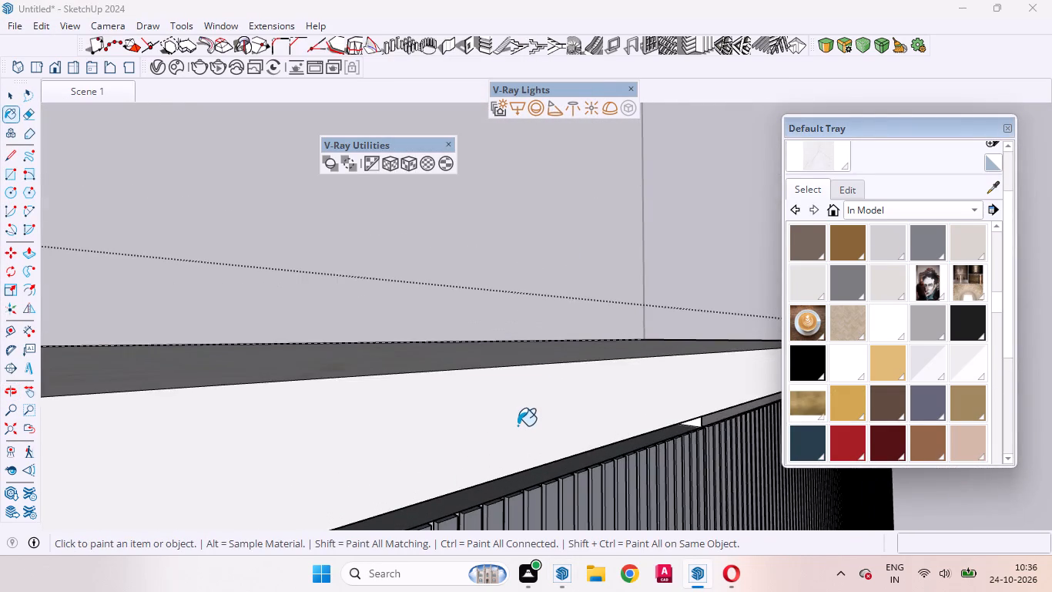
left_click(518, 425)
scroll(518, 425, "up", 1)
middle_click_drag(637, 375, 380, 591)
scroll(469, 206, "down", 11)
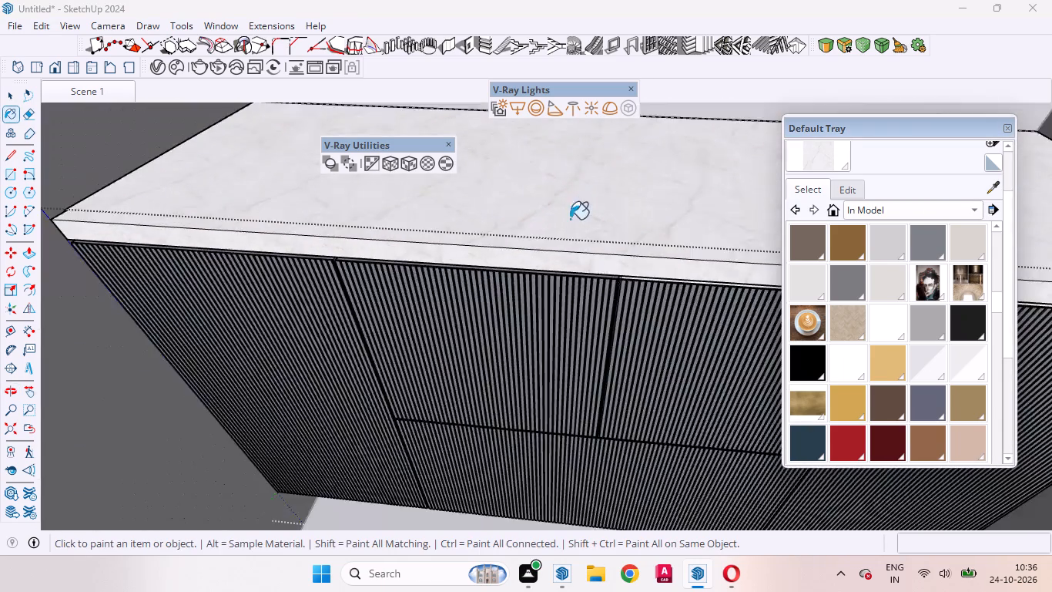
scroll(570, 219, "down", 4)
key("space")
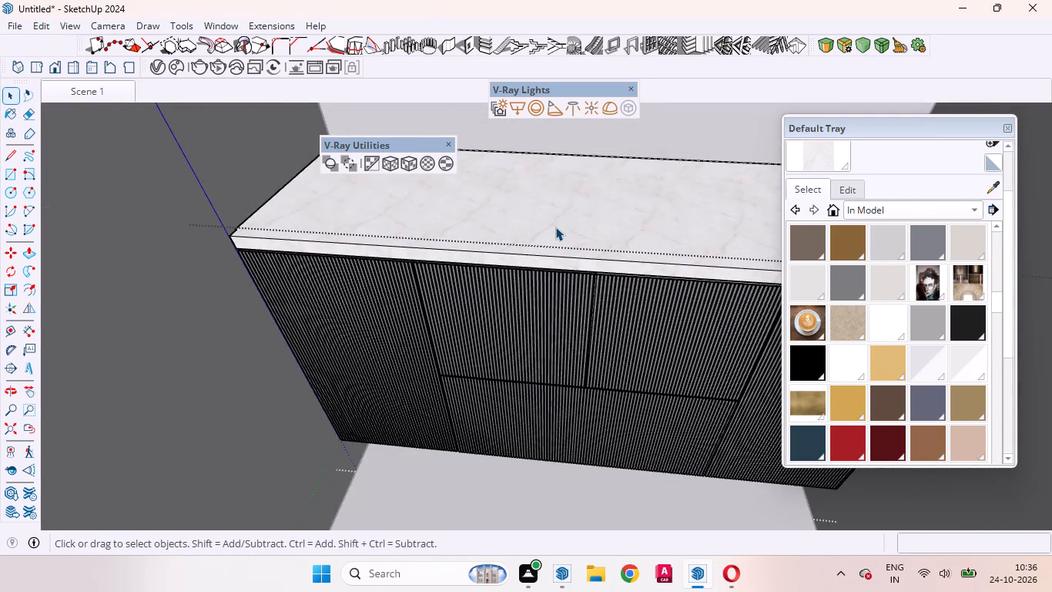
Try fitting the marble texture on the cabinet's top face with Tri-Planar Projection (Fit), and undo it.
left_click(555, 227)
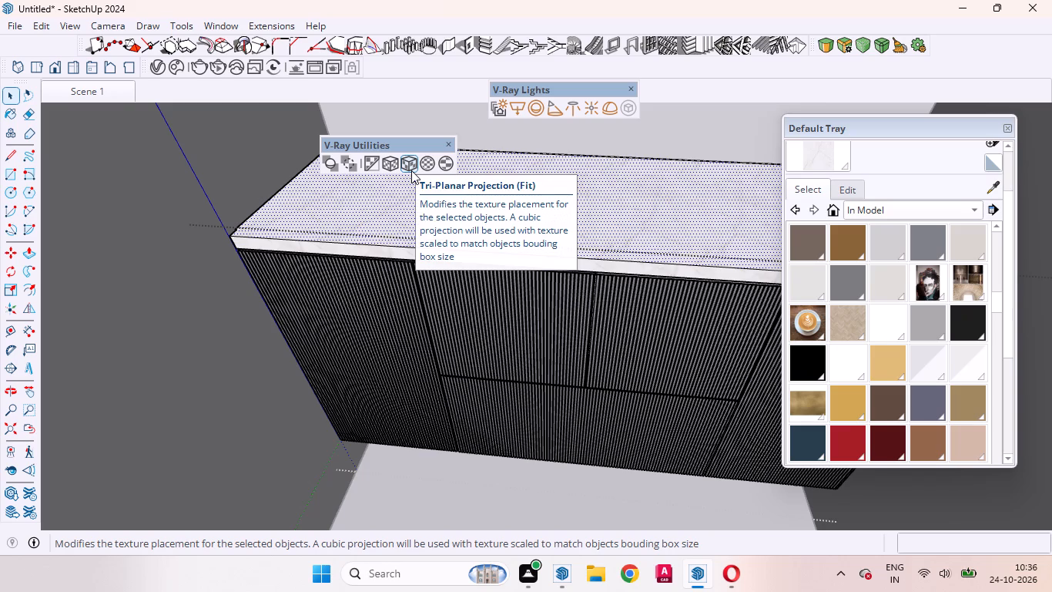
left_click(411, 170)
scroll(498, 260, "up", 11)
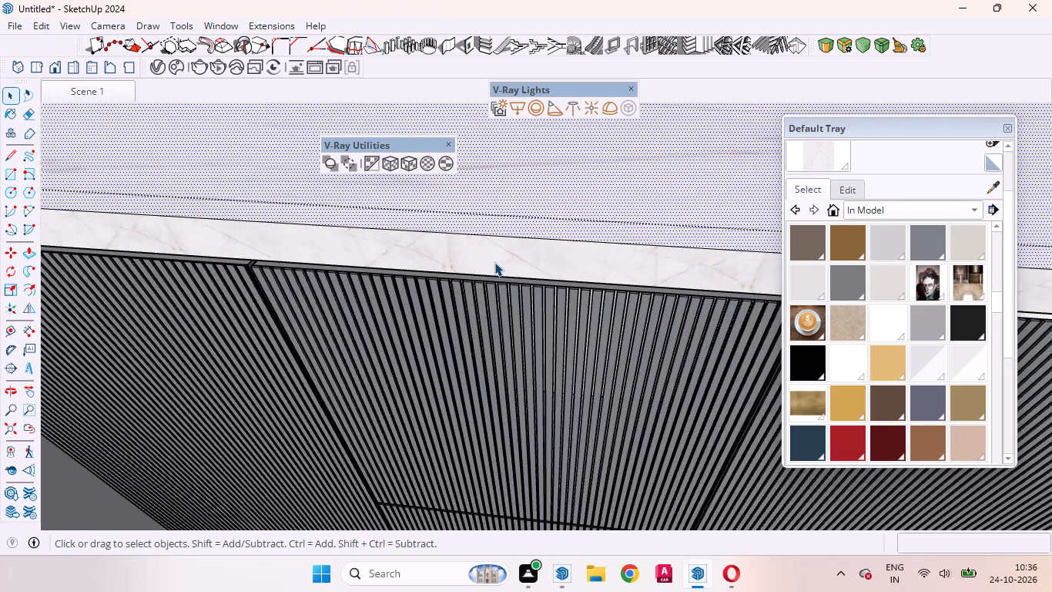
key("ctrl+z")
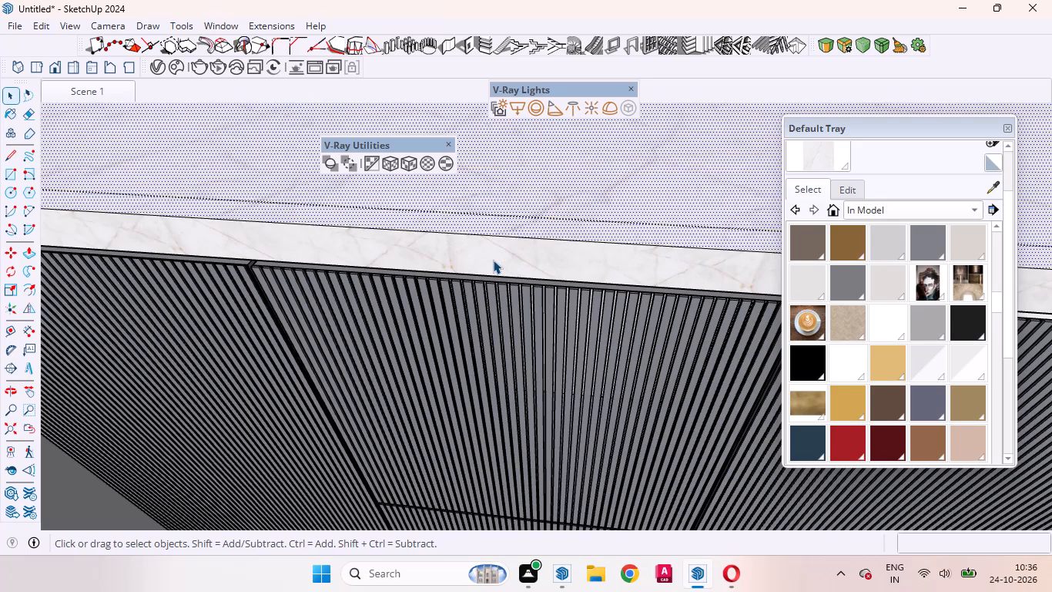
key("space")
Finish editing inside the cabinet group and return to the whole model.
scroll(501, 213, "down", 12)
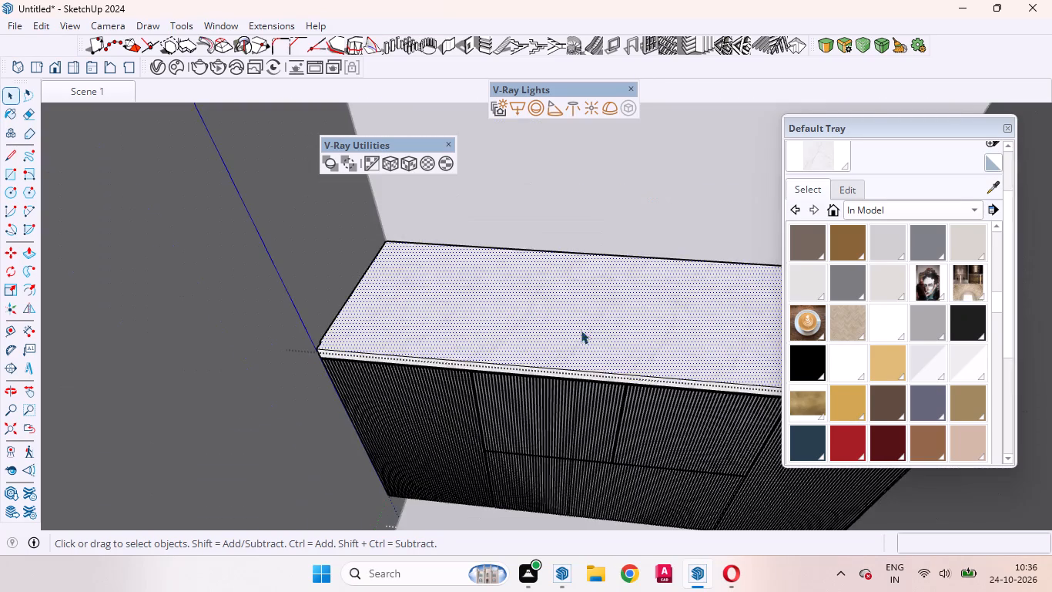
middle_click_drag(581, 332, 595, 504)
scroll(592, 497, "up", 1)
scroll(574, 405, "down", 20)
scroll(574, 405, "down", 2)
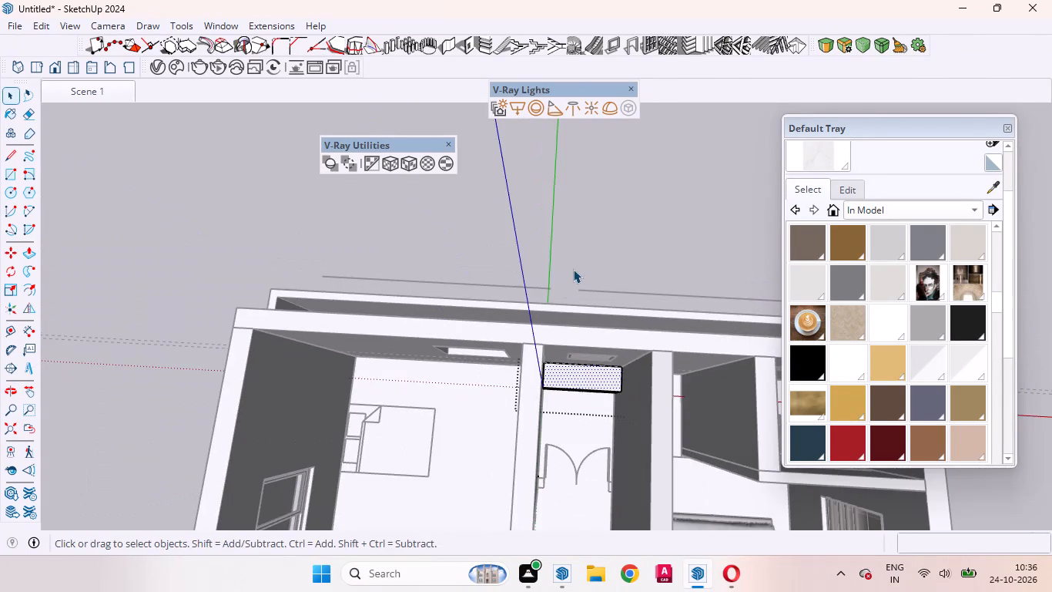
left_click(573, 269)
Examine the marble top's front edge and the gap between it and the louvred fronts from several angles.
scroll(595, 390, "up", 11)
middle_click_drag(580, 414, 570, 227)
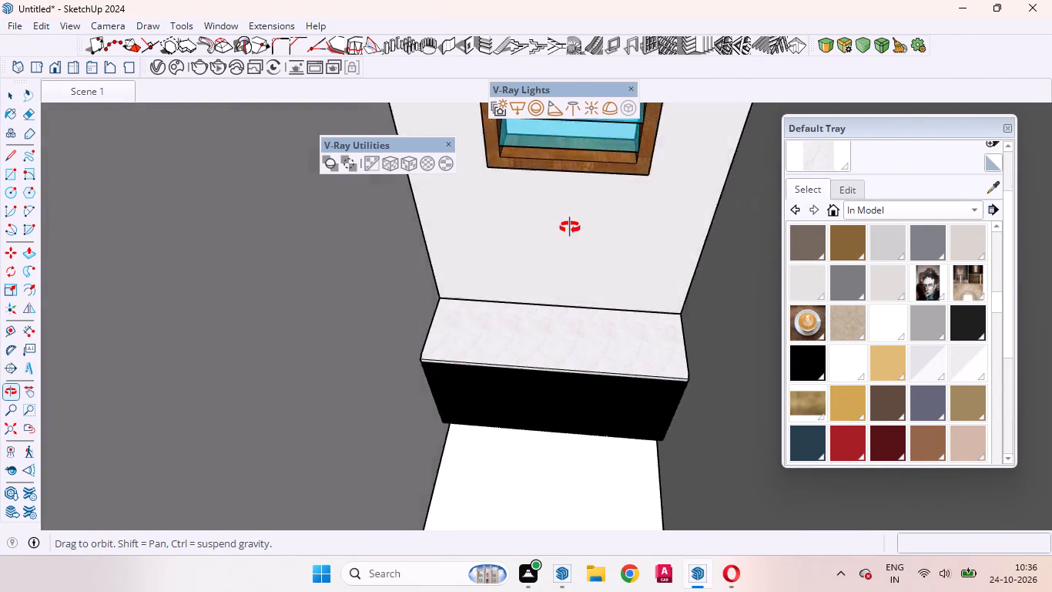
middle_click_drag(570, 227, 638, 73)
scroll(569, 319, "up", 8)
middle_click_drag(480, 428, 380, 395)
scroll(466, 428, "up", 1)
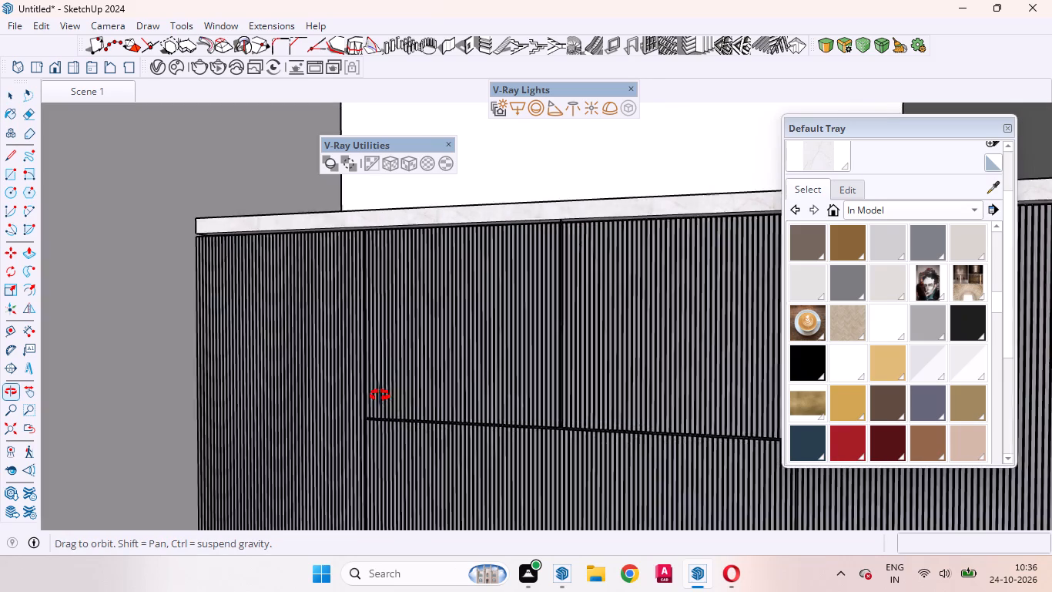
middle_click_drag(380, 395, 556, 414)
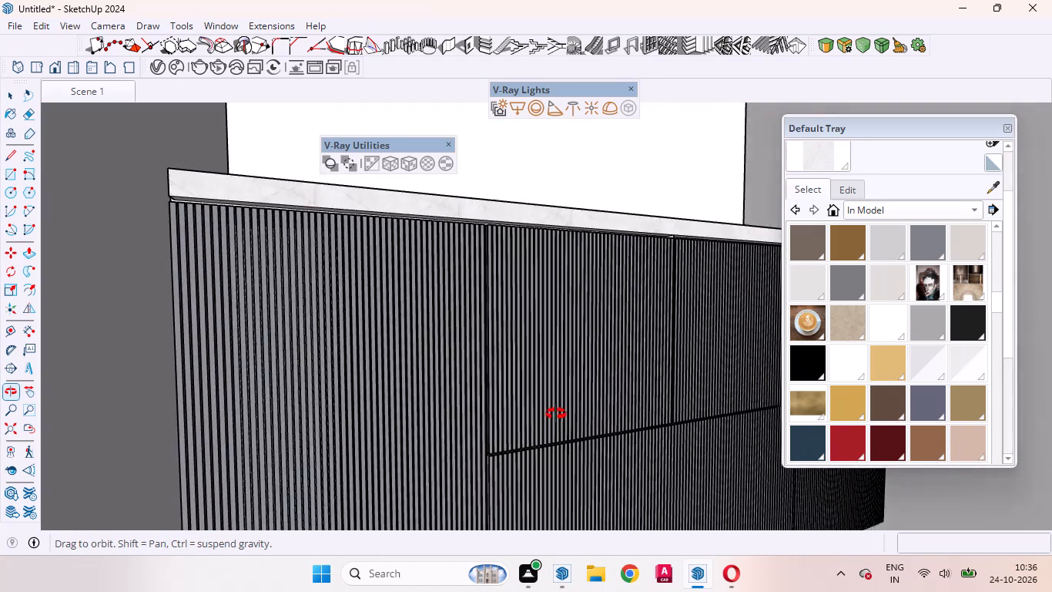
middle_click_drag(556, 414, 553, 415)
scroll(214, 203, "up", 14)
middle_click_drag(222, 271, 211, 334)
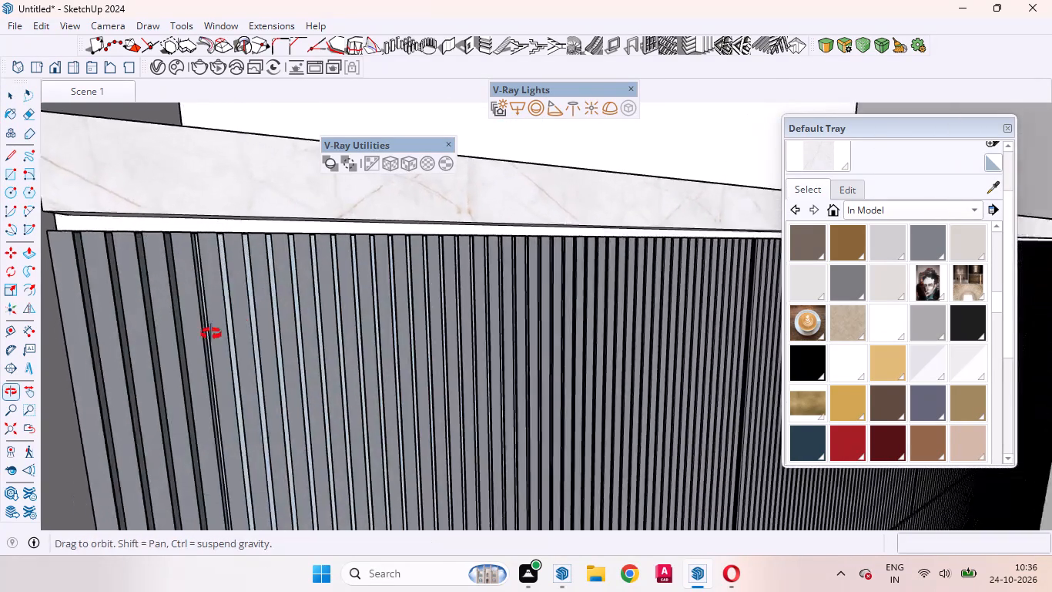
middle_click_drag(211, 334, 169, 351)
scroll(206, 351, "up", 1)
scroll(331, 392, "down", 2)
middle_click_drag(366, 335, 294, 466)
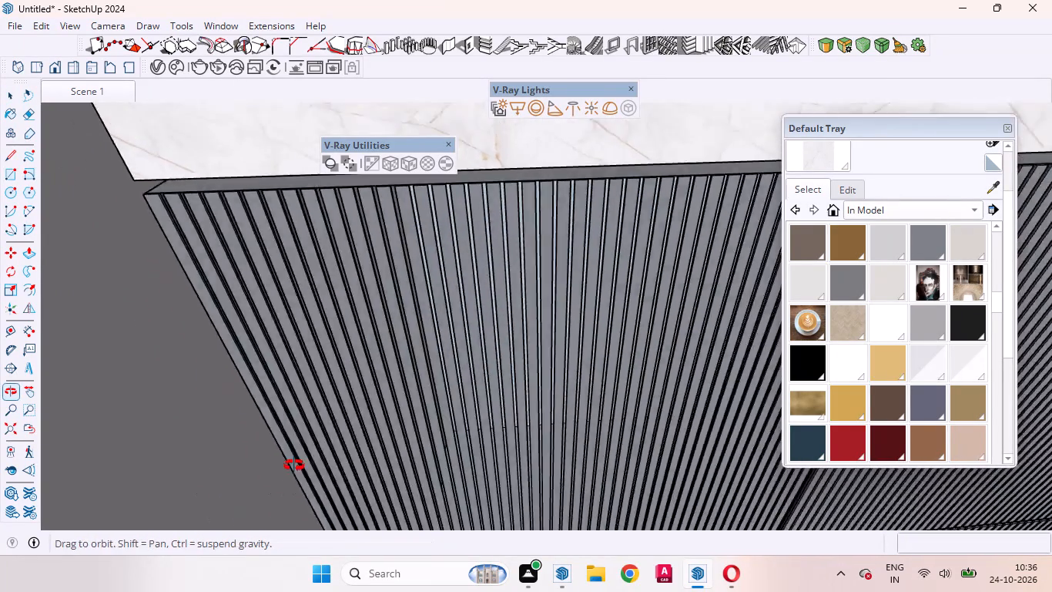
middle_click_drag(294, 466, 286, 479)
scroll(367, 396, "down", 9)
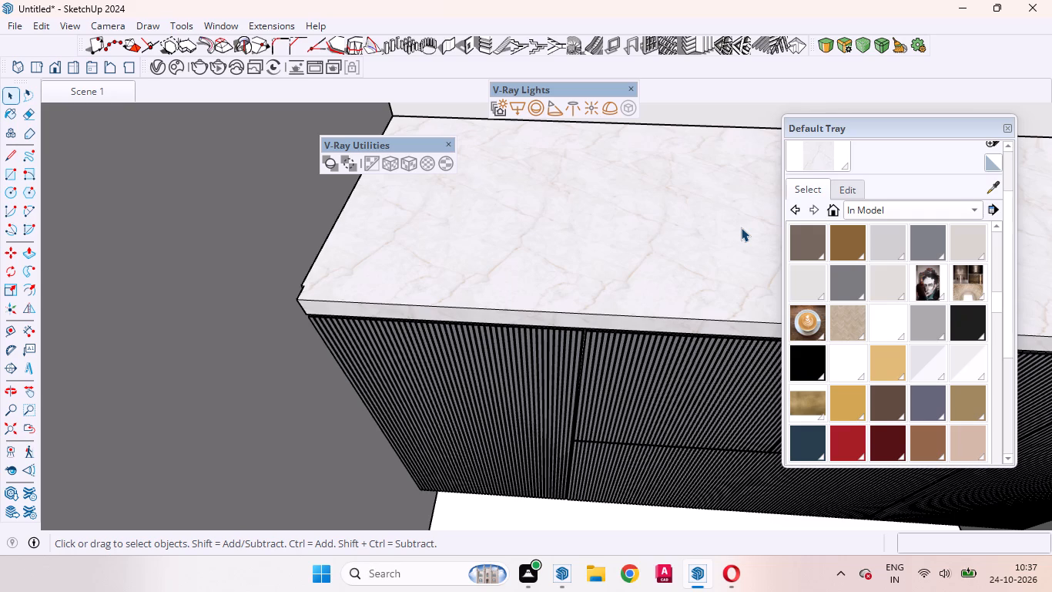
Examine the marble veining where the top face meets its front edge, and the cabinet within the passage.
scroll(734, 250, "up", 9)
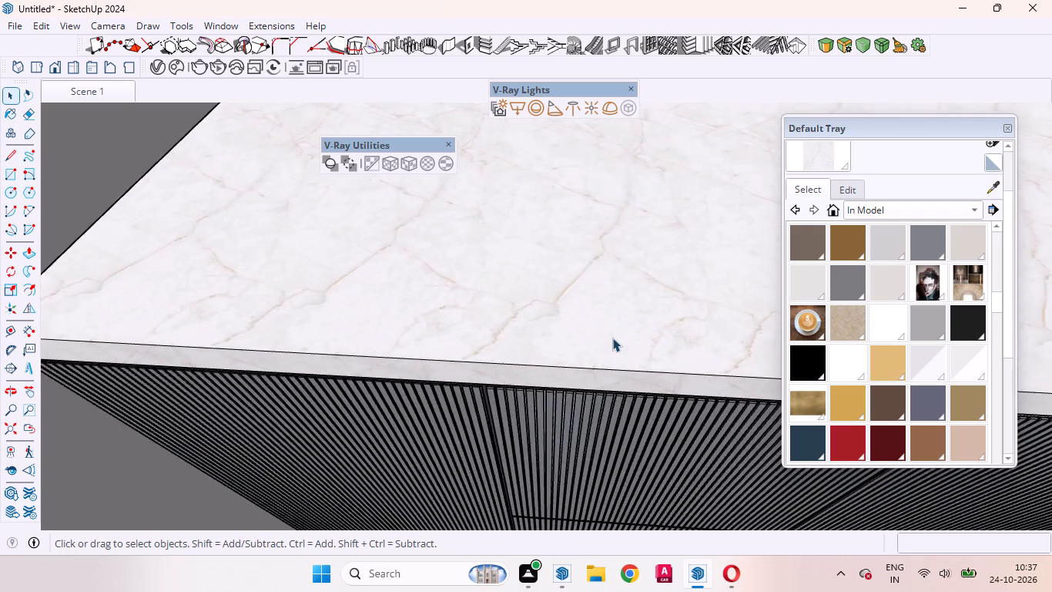
scroll(612, 338, "up", 1)
scroll(593, 442, "up", 12)
middle_click_drag(558, 415, 632, 308)
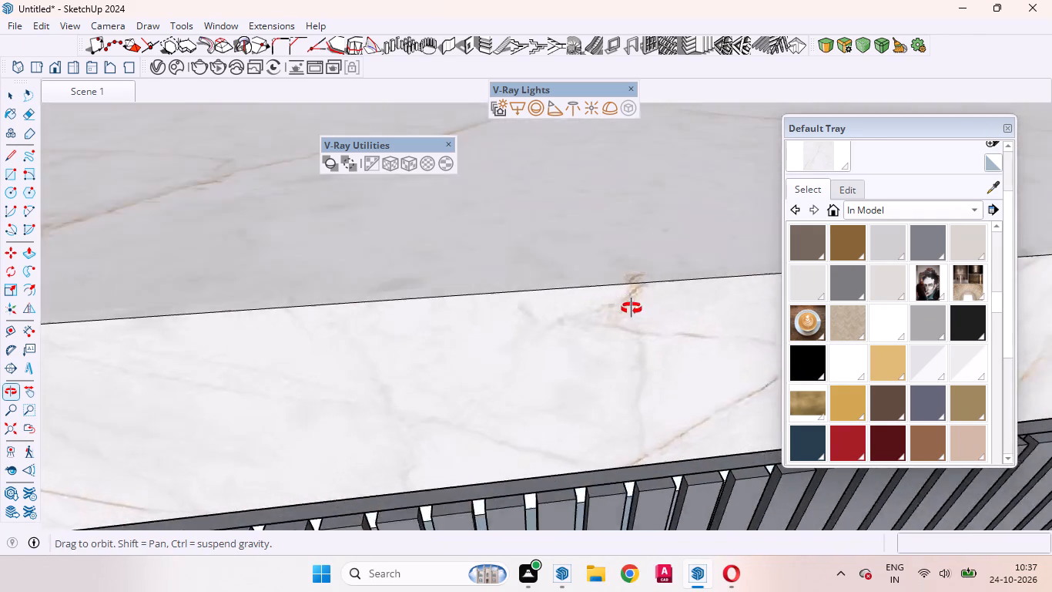
middle_click_drag(632, 308, 639, 153)
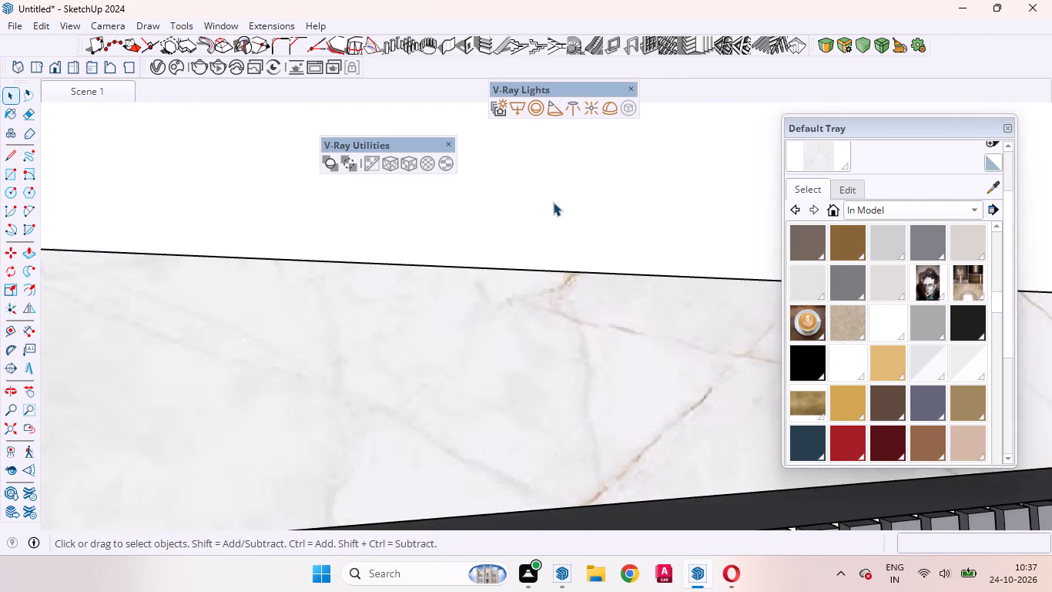
scroll(554, 197, "down", 4)
scroll(575, 261, "up", 16)
middle_click_drag(557, 227, 651, 205)
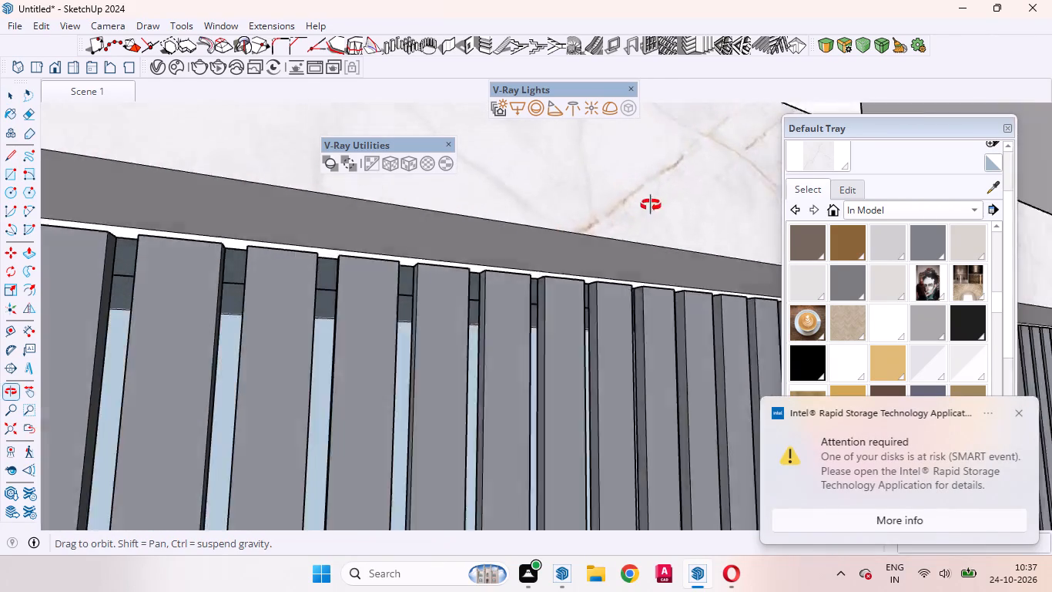
middle_click_drag(651, 205, 478, 372)
scroll(478, 372, "up", 1)
scroll(487, 368, "down", 5)
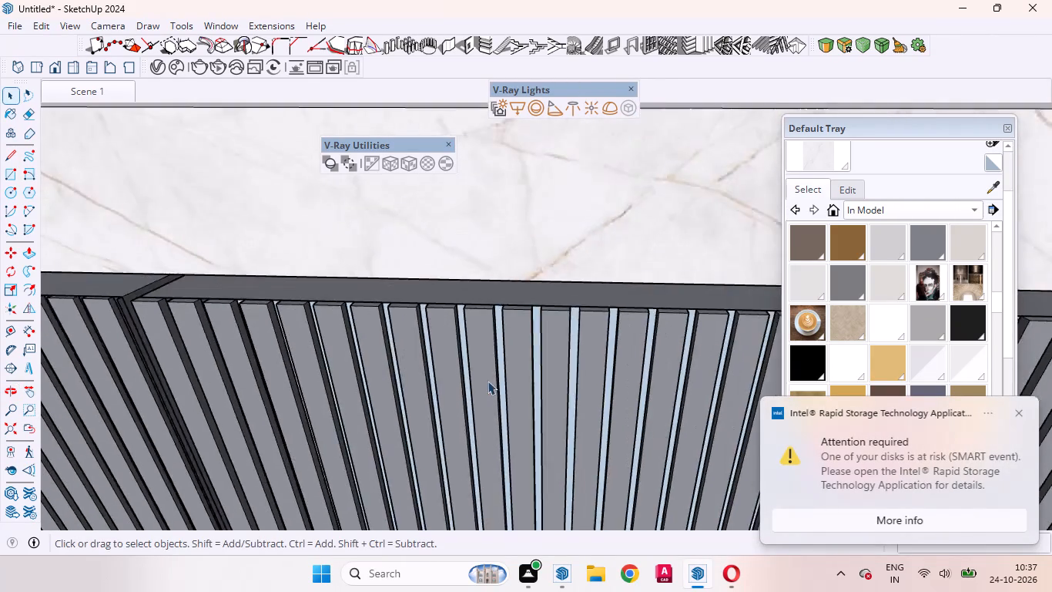
scroll(487, 381, "down", 20)
scroll(487, 381, "down", 8)
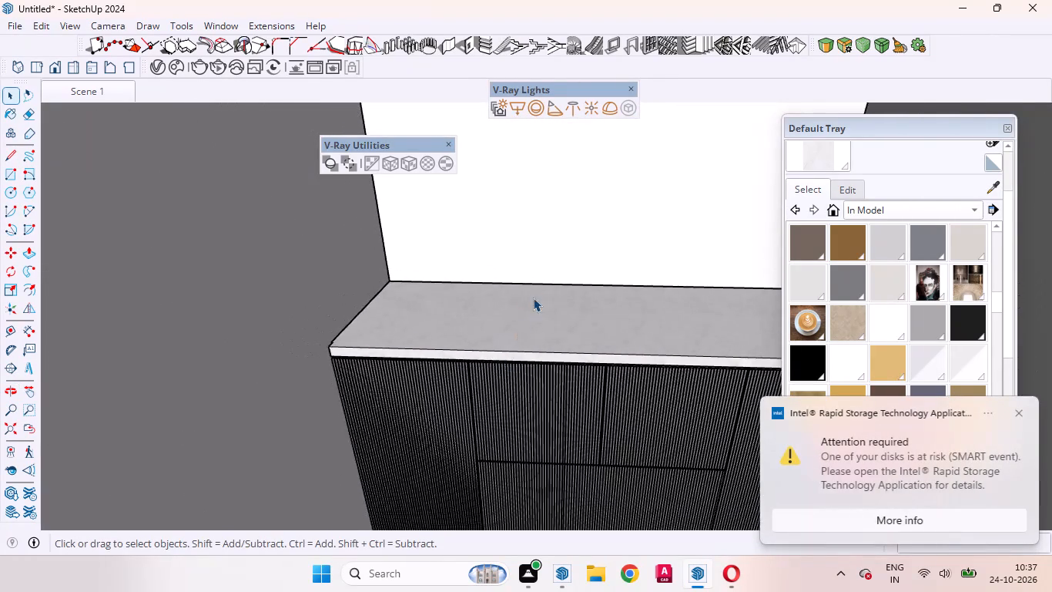
middle_click_drag(533, 299, 528, 429)
scroll(527, 429, "up", 1)
scroll(521, 388, "down", 14)
middle_click_drag(661, 333, 568, 341)
scroll(577, 325, "up", 3)
scroll(580, 328, "down", 3)
middle_click_drag(605, 362, 564, 358)
scroll(564, 358, "up", 1)
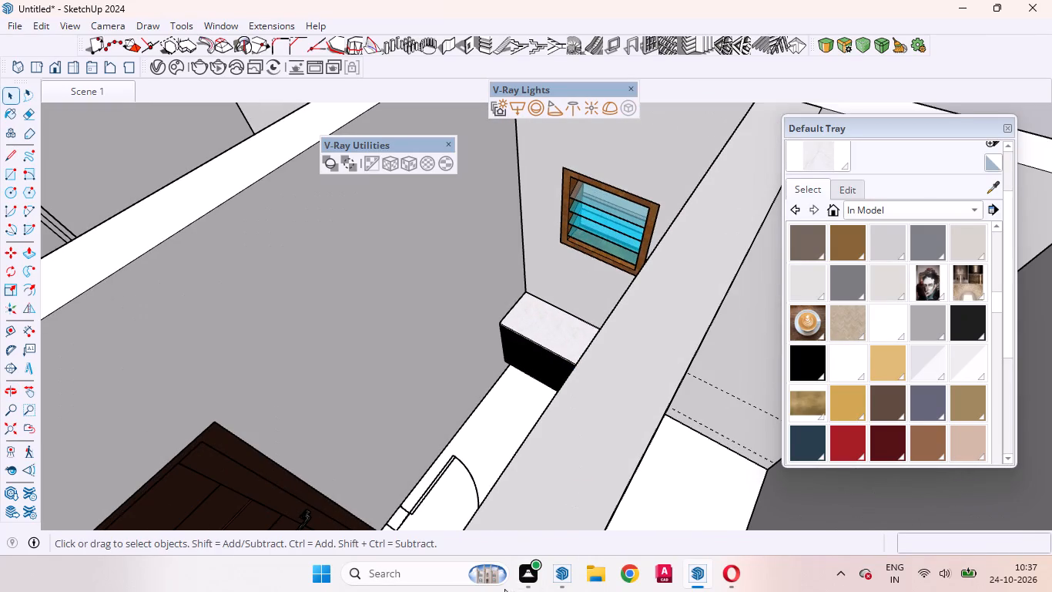
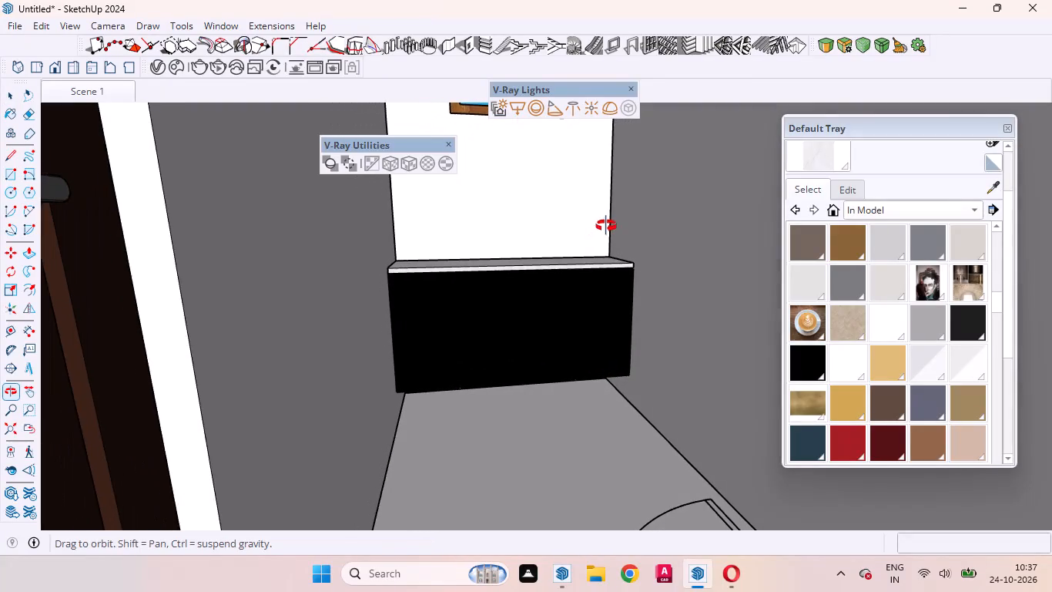
Examine the cabinet's louvred fronts and marble top from the front and from above.
scroll(545, 336, "up", 8)
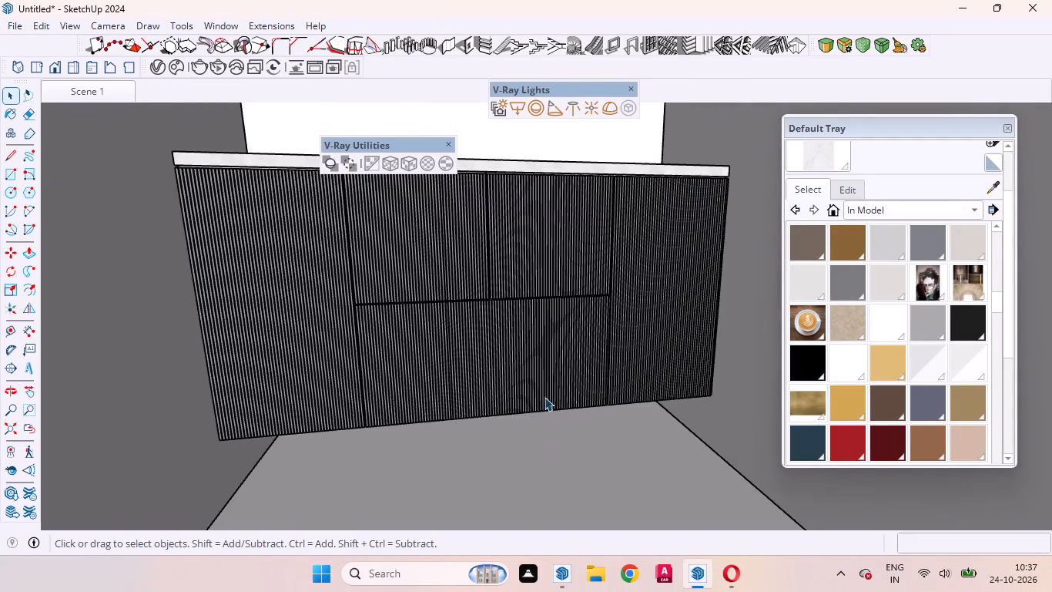
middle_click_drag(544, 425, 484, 234)
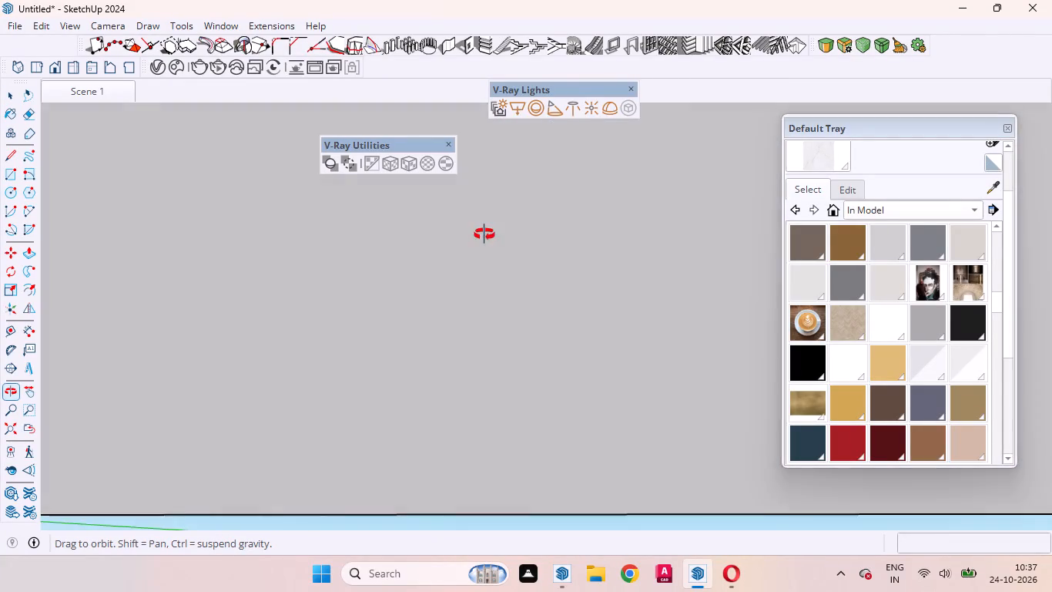
middle_click_drag(484, 234, 512, 552)
scroll(512, 552, "up", 1)
scroll(511, 429, "down", 5)
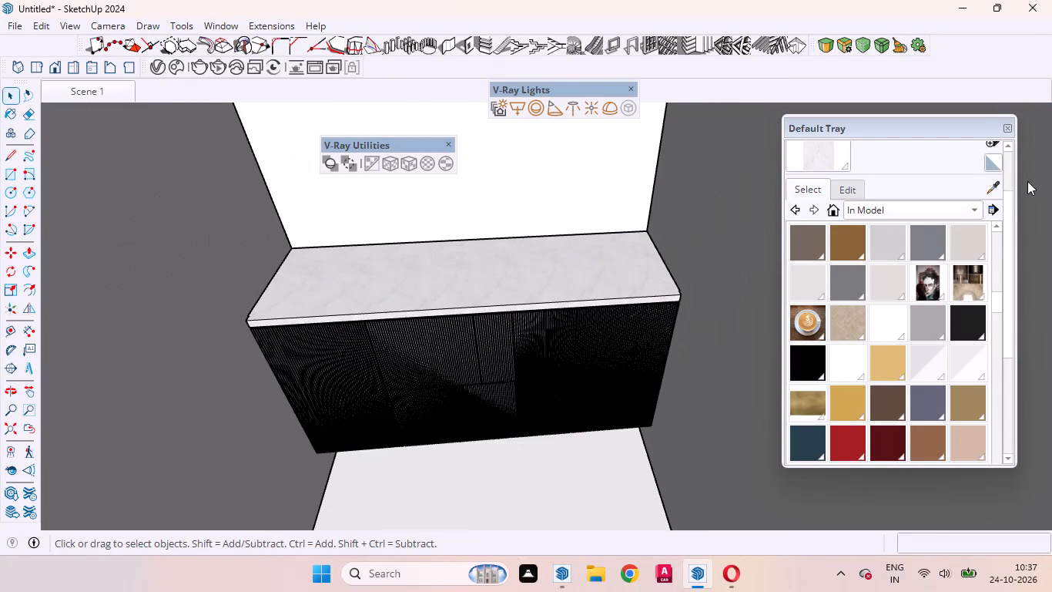
left_click(991, 185)
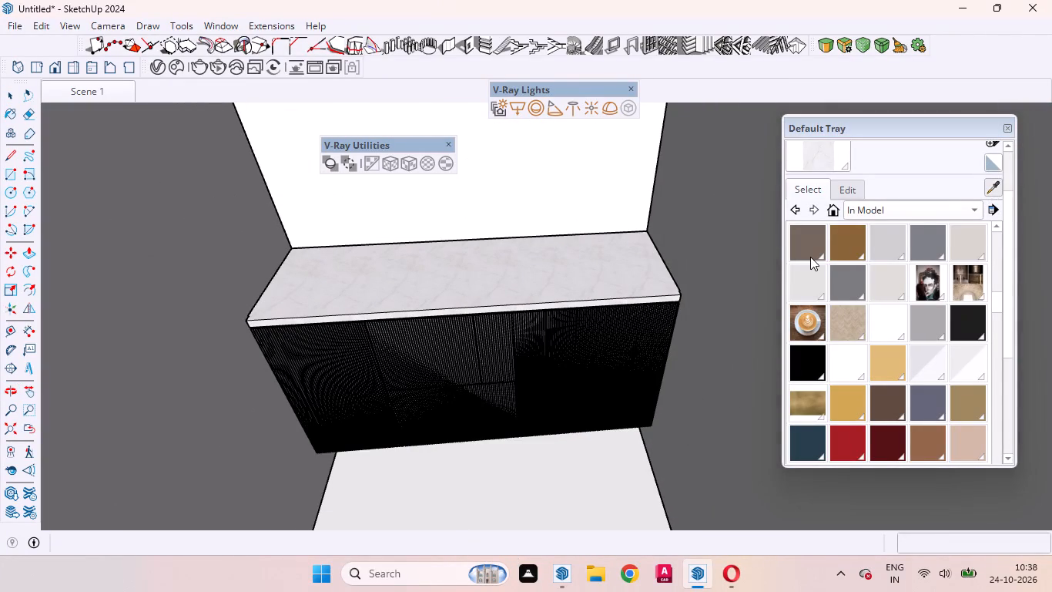
key("space")
scroll(465, 454, "down", 9)
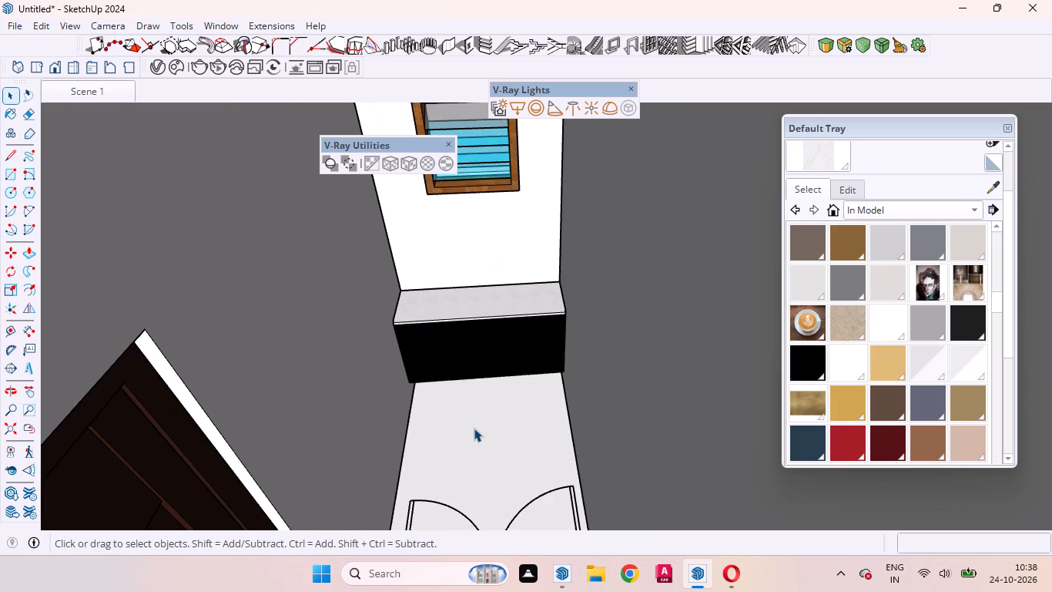
Paint the house's floor face, inside its group, with the white marble material used on the cabinet top.
left_click(475, 442)
triple_click(470, 437)
left_click(526, 442)
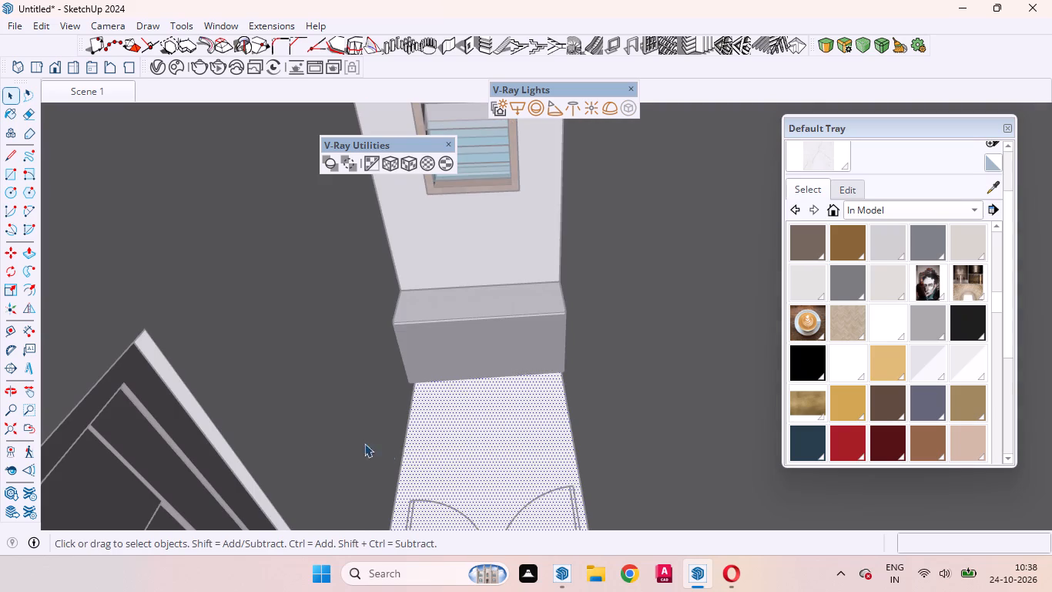
scroll(494, 405, "down", 20)
scroll(507, 409, "down", 5)
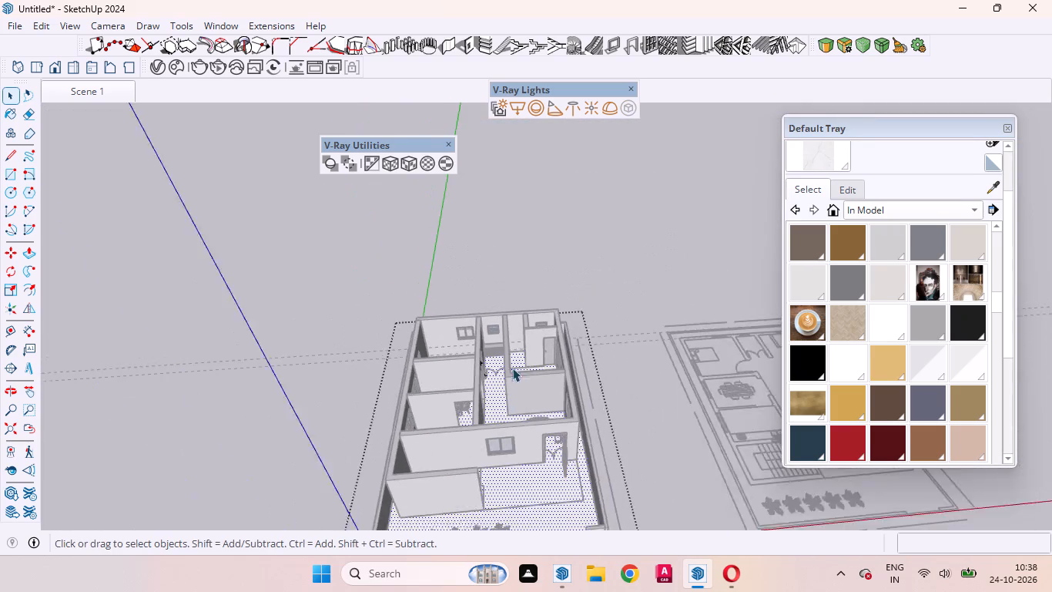
scroll(516, 511, "up", 3)
scroll(545, 363, "down", 5)
scroll(560, 491, "up", 1)
scroll(537, 409, "down", 4)
scroll(551, 456, "up", 19)
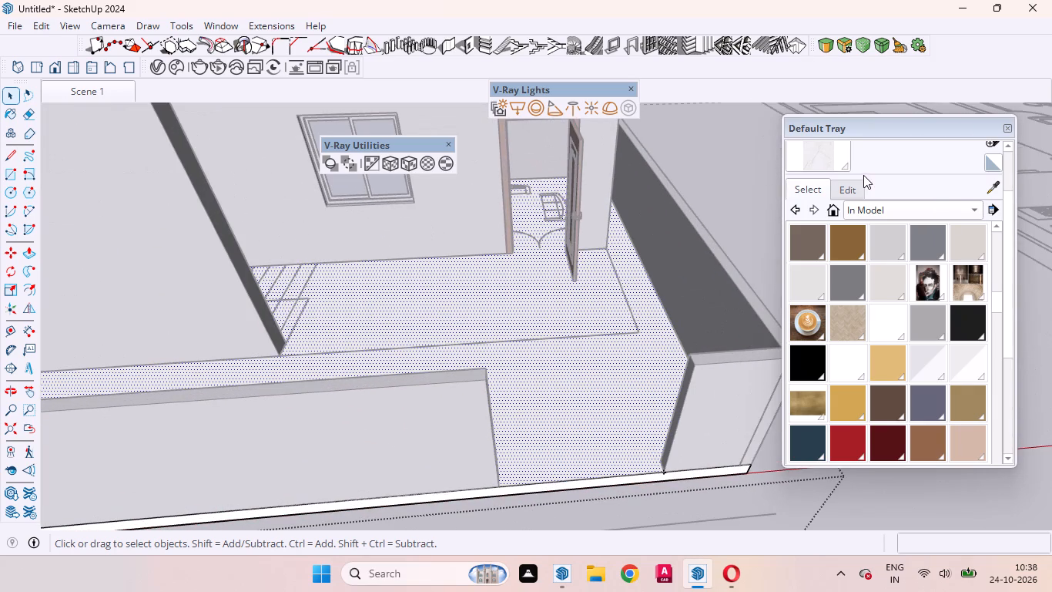
scroll(610, 349, "down", 3)
middle_click_drag(606, 374, 610, 464)
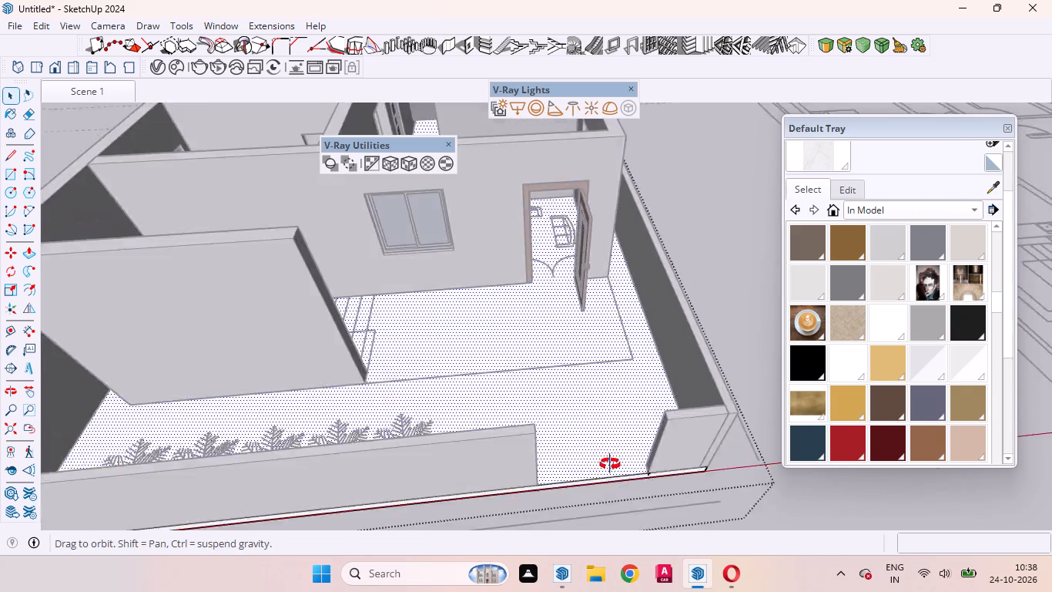
middle_click_drag(610, 464, 610, 506)
scroll(573, 482, "down", 5)
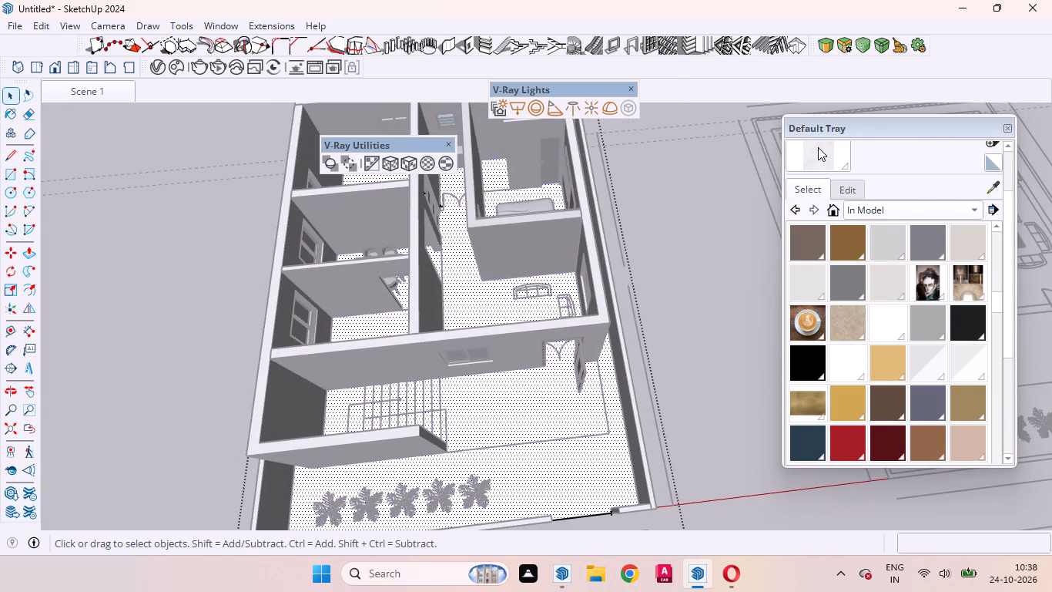
left_click(818, 147)
left_click(514, 434)
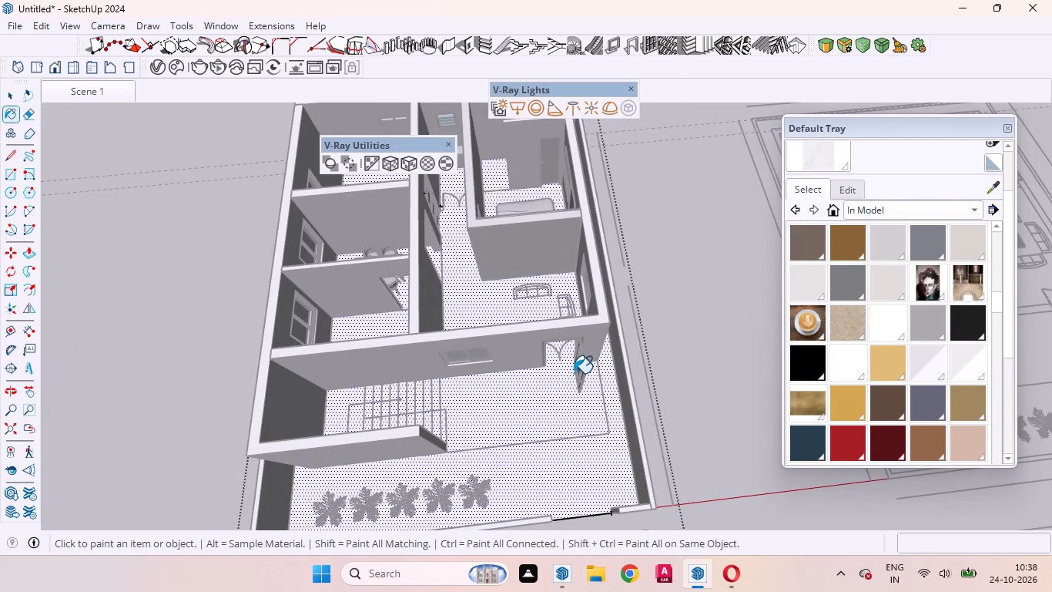
Apply Tri-Planar Projection (Fit) to the marble on the floor face and finish editing the group.
left_click(409, 159)
left_click(677, 265)
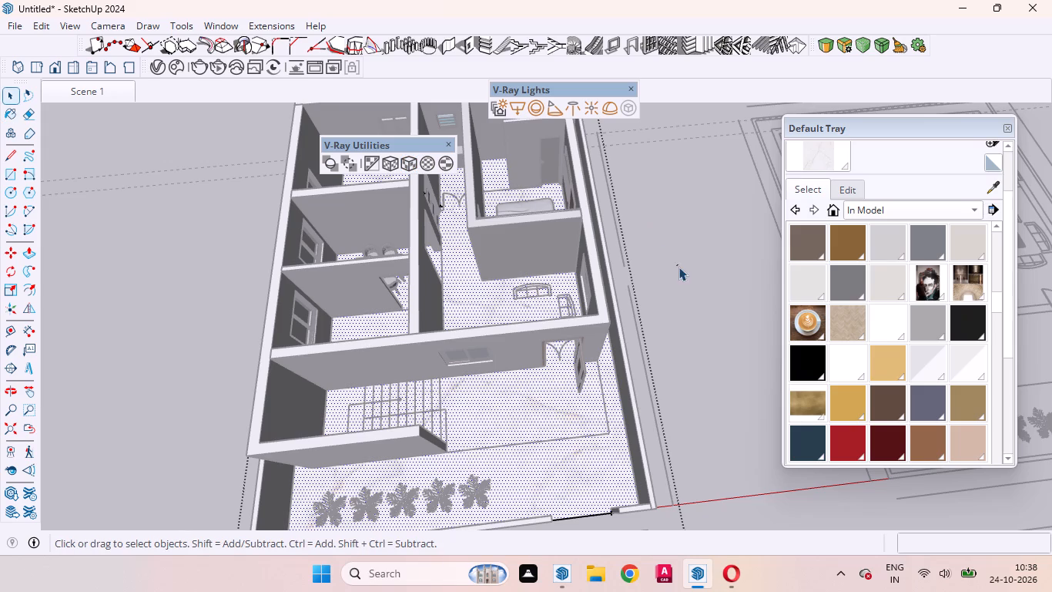
Examine the marble floor through the rooms and along the passage up to the cabinet.
scroll(578, 398, "down", 5)
scroll(466, 324, "up", 15)
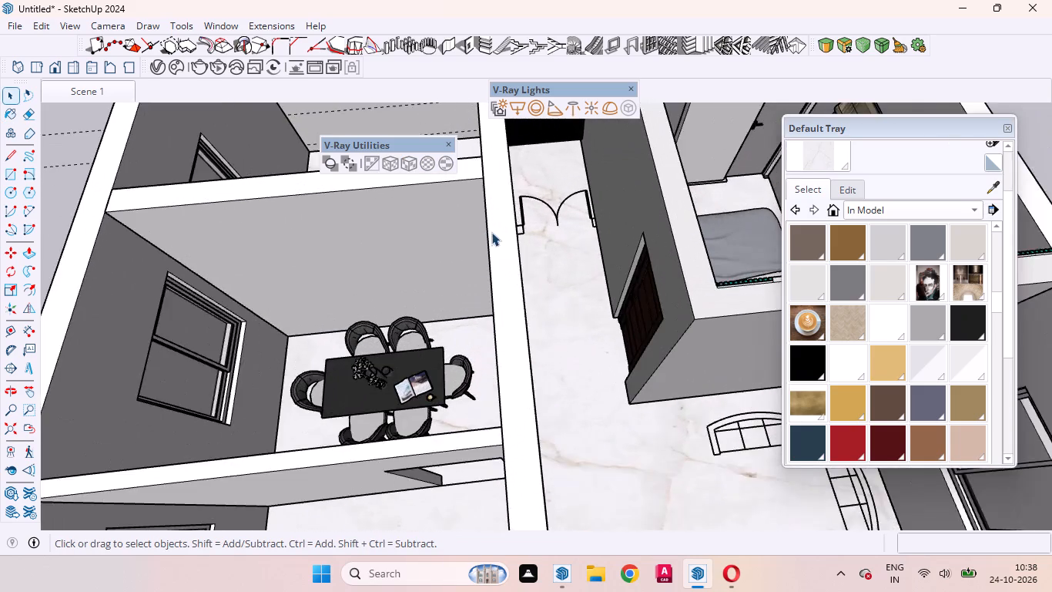
scroll(611, 382, "up", 1)
middle_click_drag(612, 410, 526, 531)
scroll(548, 432, "down", 11)
scroll(553, 249, "up", 8)
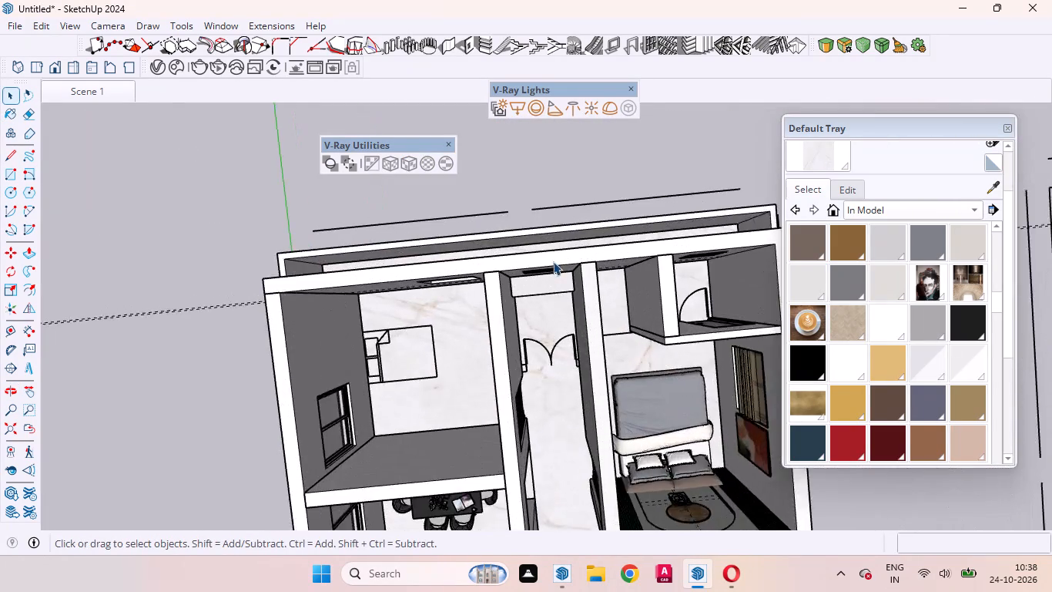
scroll(553, 261, "up", 14)
middle_click_drag(538, 393, 502, 39)
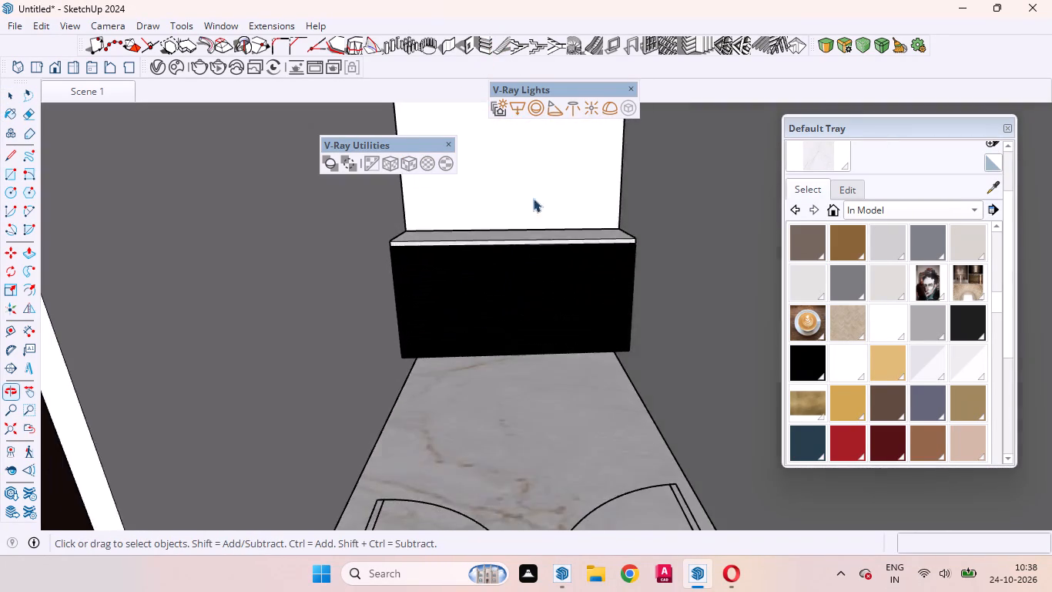
scroll(524, 283, "down", 6)
scroll(524, 399, "up", 5)
middle_click_drag(524, 401, 569, 397)
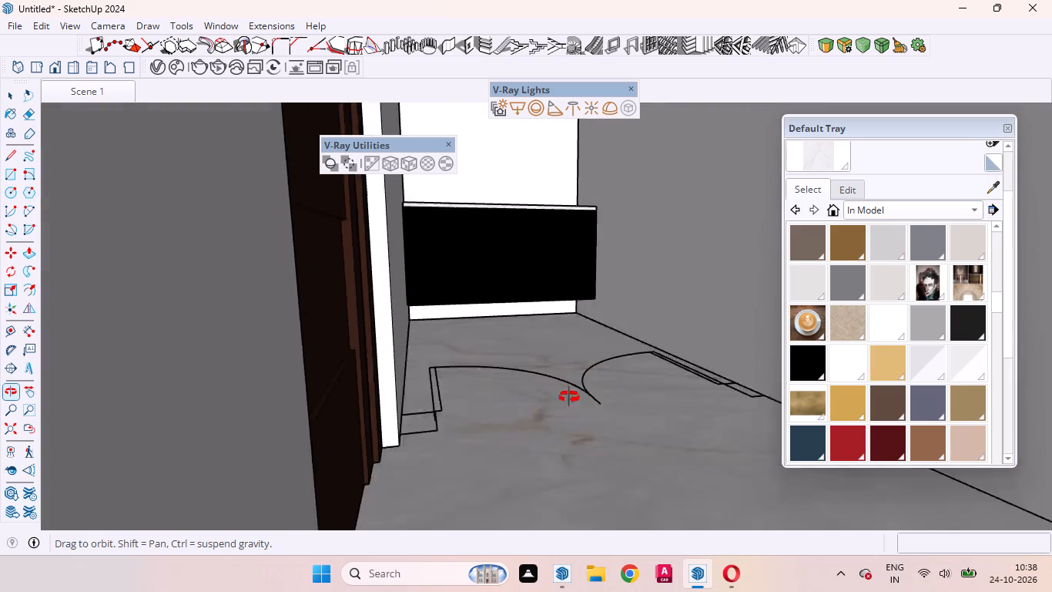
middle_click_drag(569, 397, 422, 414)
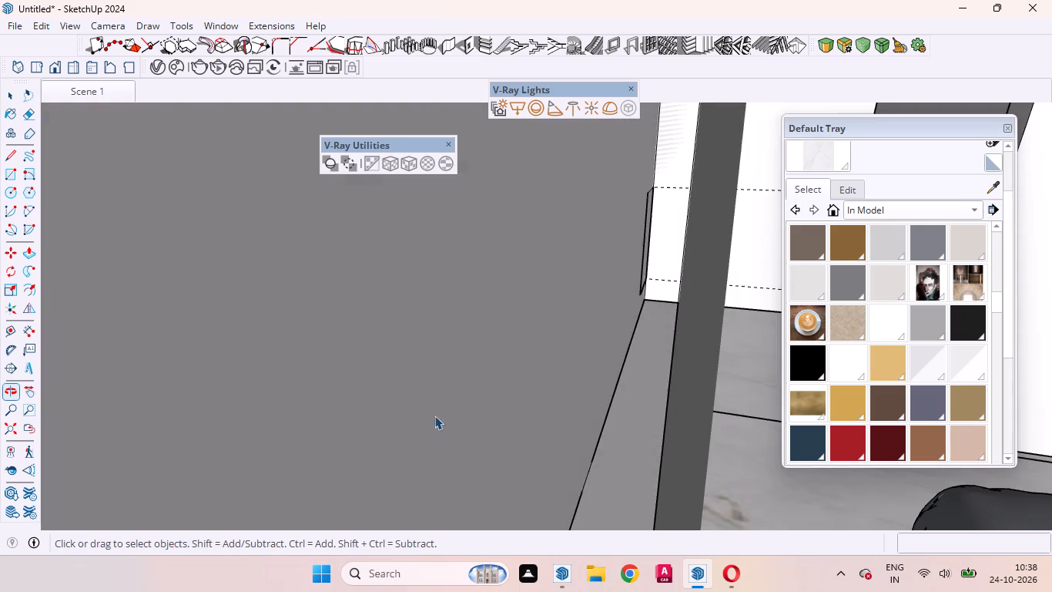
middle_click_drag(415, 375, 576, 377)
scroll(568, 382, "down", 11)
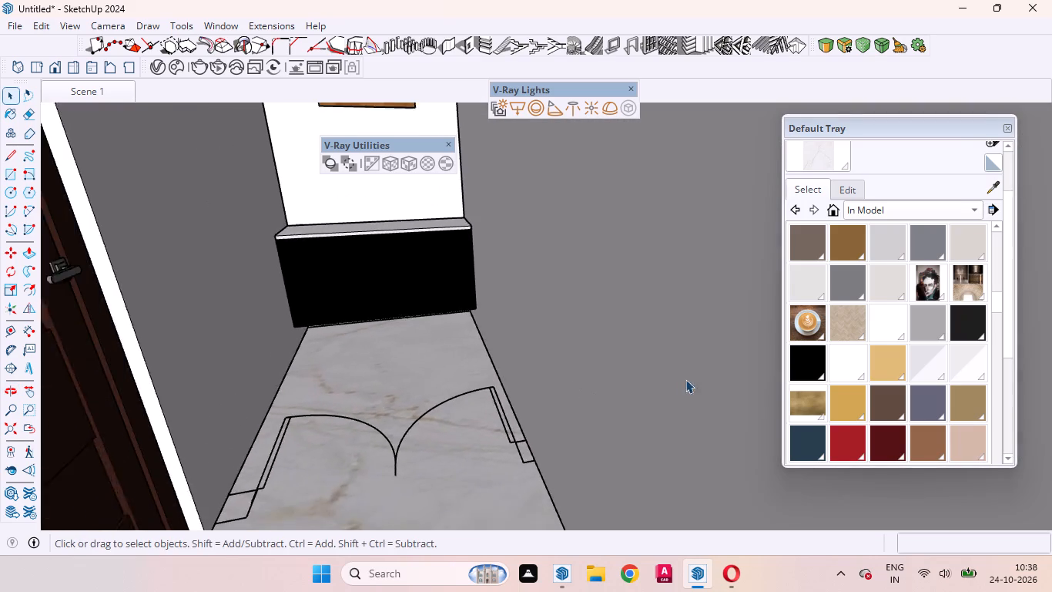
scroll(685, 379, "down", 5)
Examine the vertical gap between the louvred fronts and their junction with the marble top.
scroll(467, 288, "up", 20)
scroll(467, 288, "up", 4)
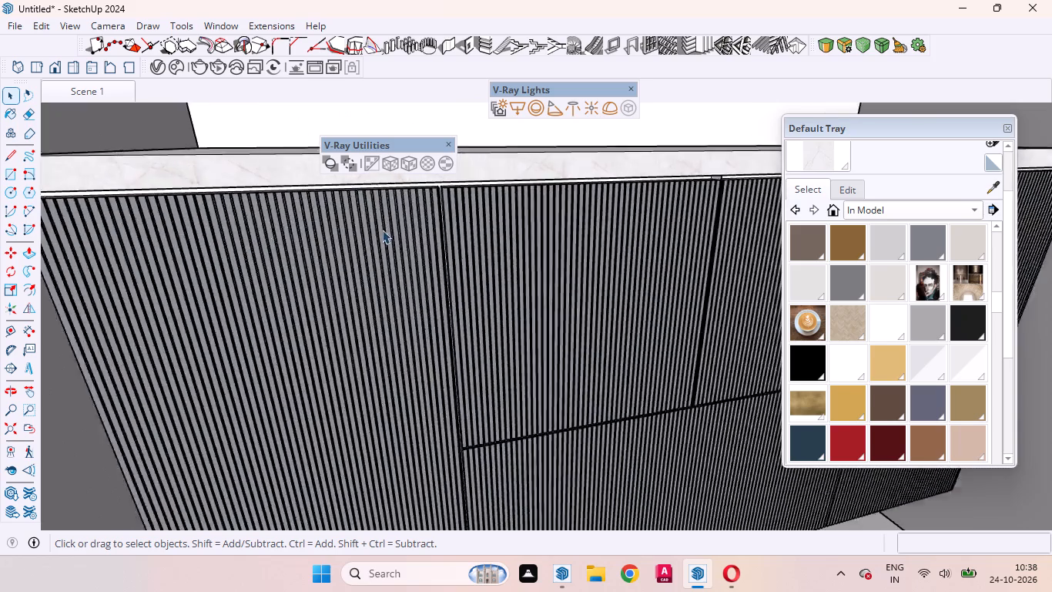
scroll(382, 230, "up", 17)
middle_click_drag(493, 227, 409, 365)
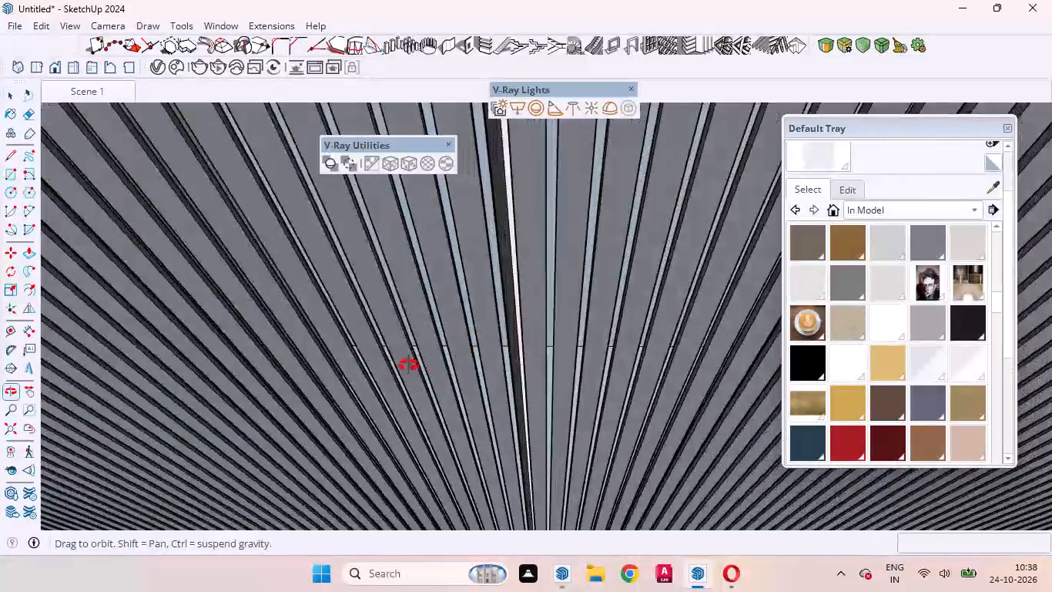
middle_click_drag(409, 365, 461, 526)
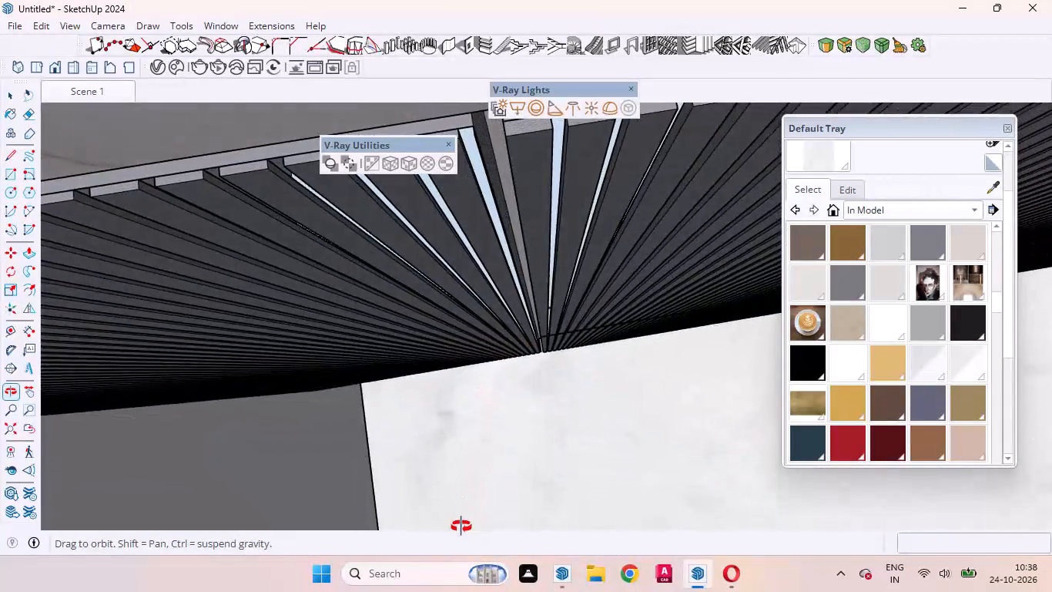
middle_click_drag(461, 526, 353, 327)
scroll(638, 318, "down", 15)
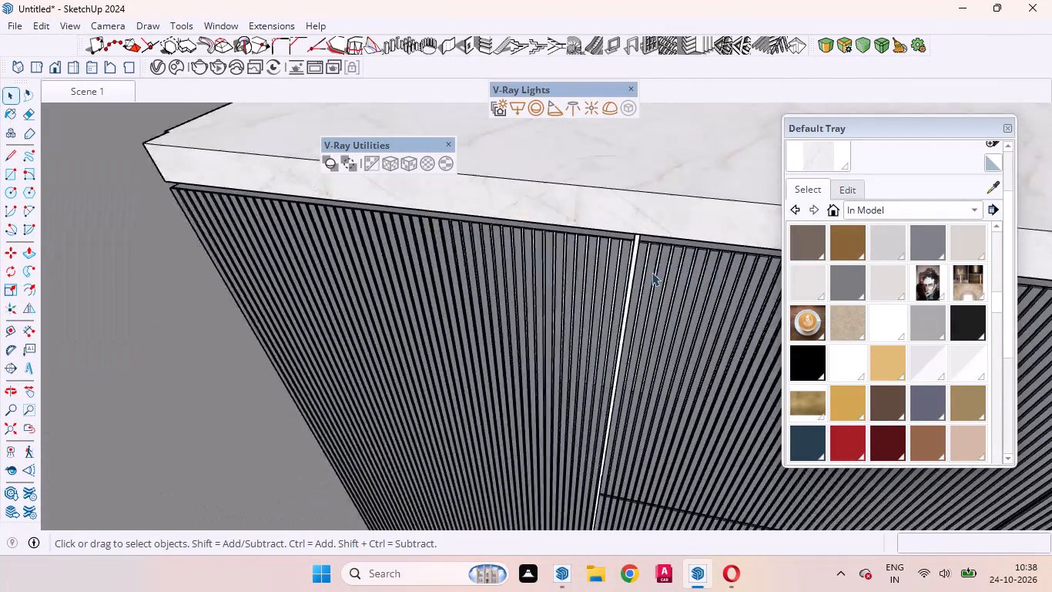
scroll(652, 272, "down", 5)
scroll(638, 257, "down", 20)
scroll(626, 349, "up", 6)
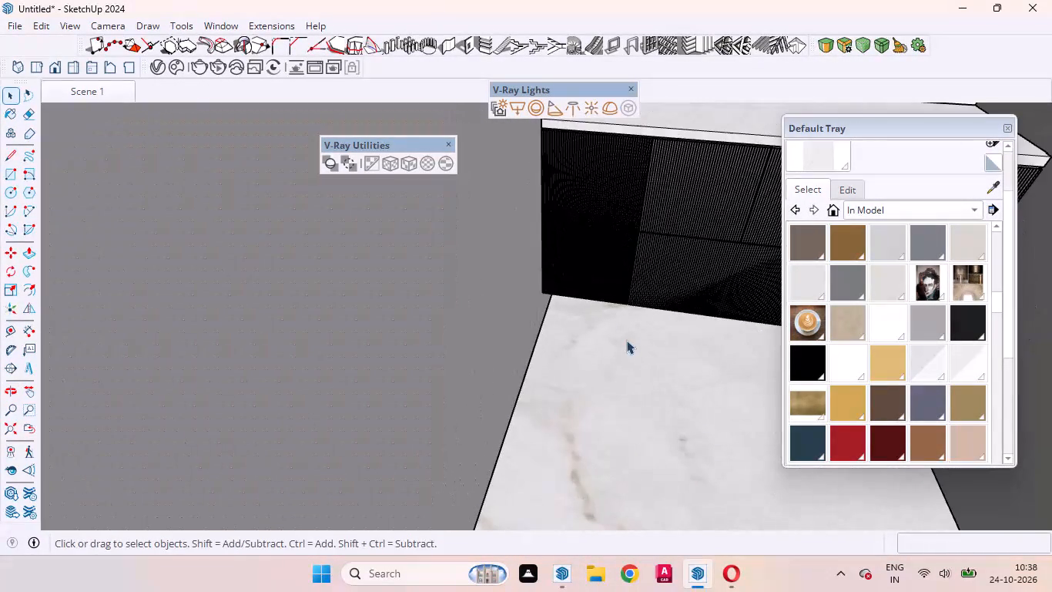
Inside the cabinet group, draw a line about 1' long on the underside, from the first vertical gap's inner corner to the nearest side edge.
middle_click_drag(626, 338, 657, 200)
scroll(604, 264, "up", 11)
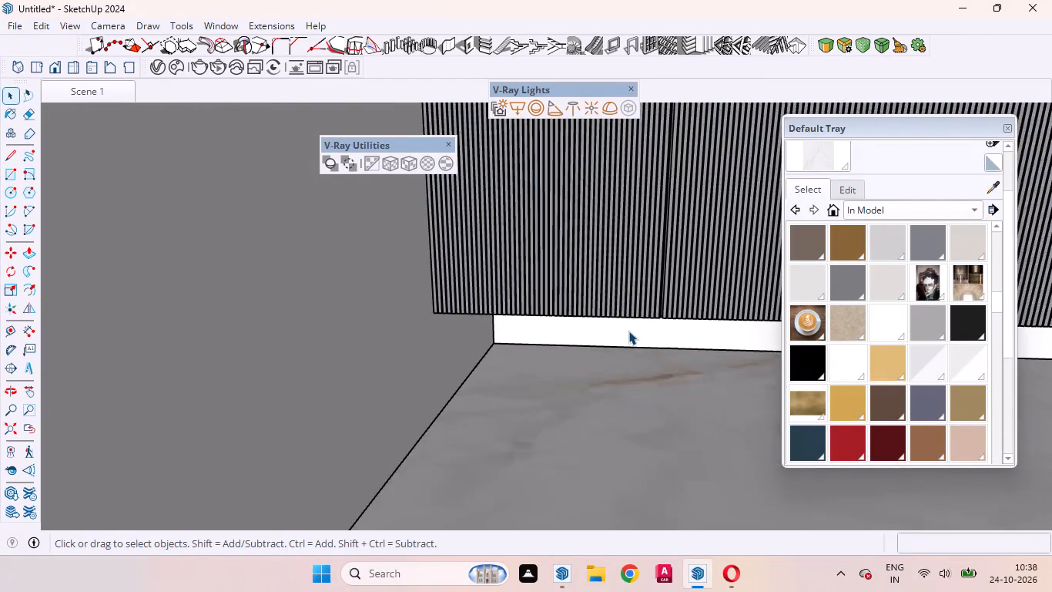
scroll(628, 331, "up", 3)
middle_click_drag(628, 335, 615, 295)
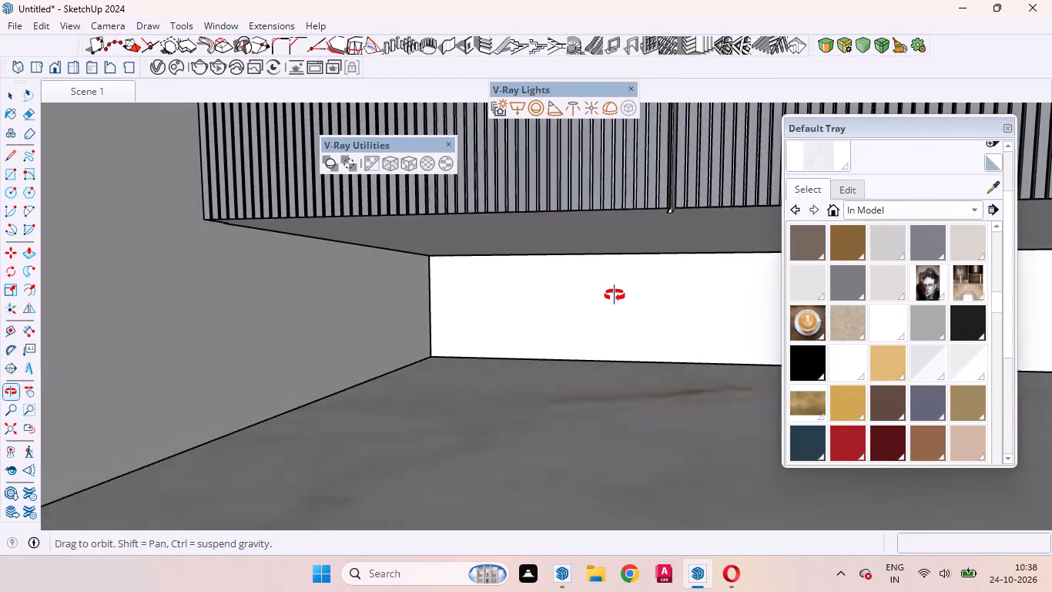
middle_click_drag(615, 295, 613, 285)
scroll(672, 181, "up", 20)
scroll(672, 181, "up", 1)
middle_click_drag(672, 245, 625, 183)
left_click(634, 209)
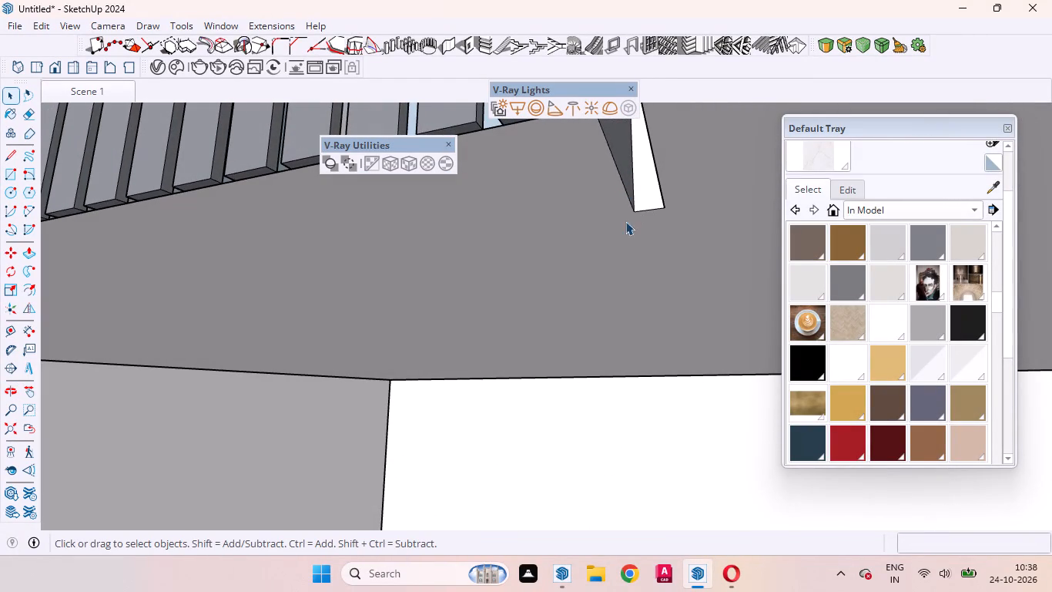
double_click(621, 227)
left_click(568, 251)
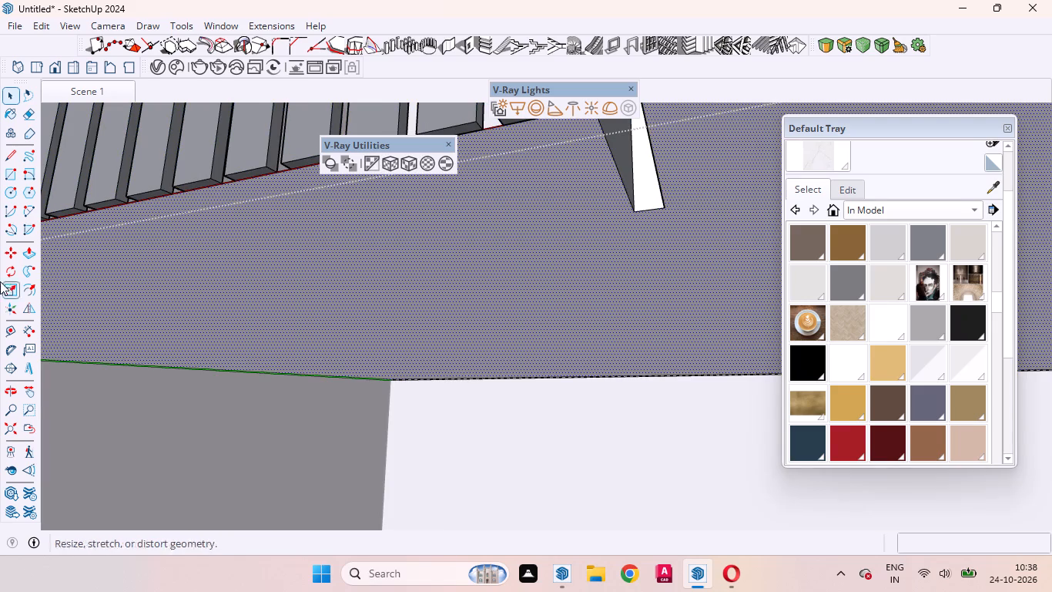
left_click(15, 153)
scroll(495, 285, "down", 4)
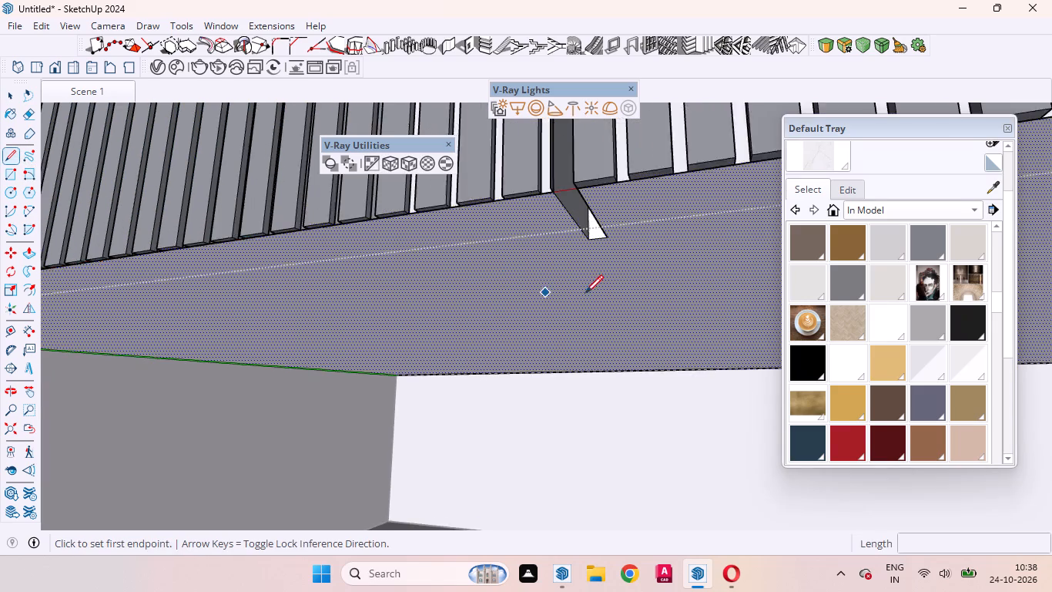
scroll(614, 280, "down", 9)
scroll(632, 283, "up", 4)
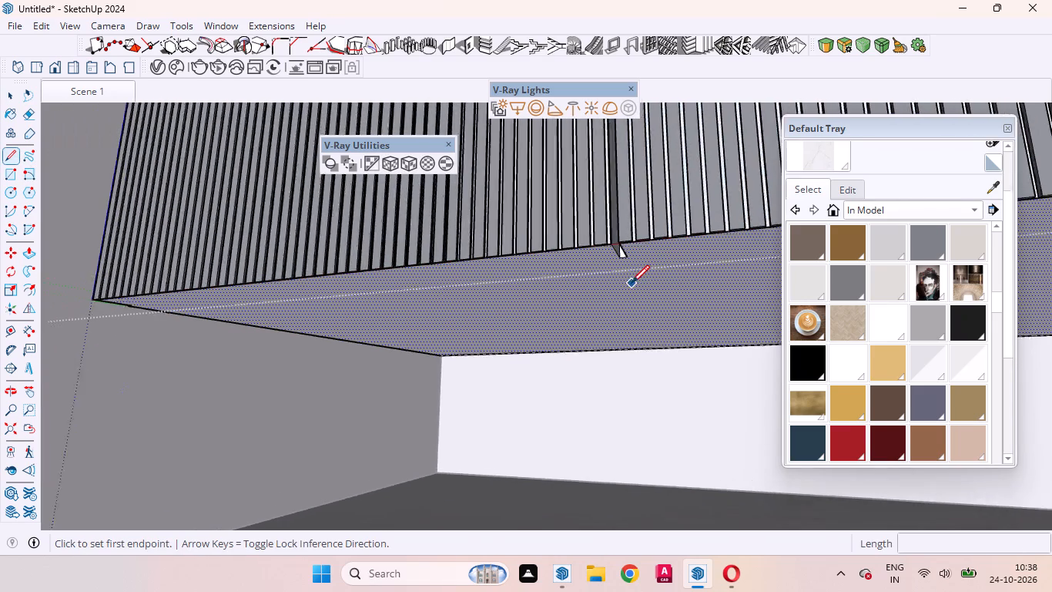
scroll(632, 283, "up", 1)
left_click(609, 244)
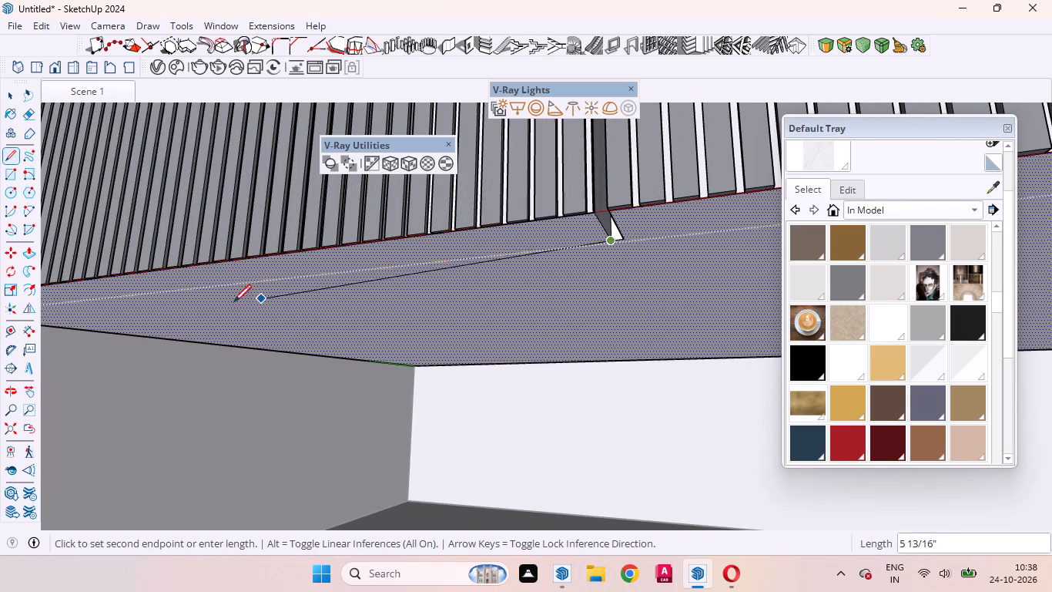
scroll(548, 308, "down", 4)
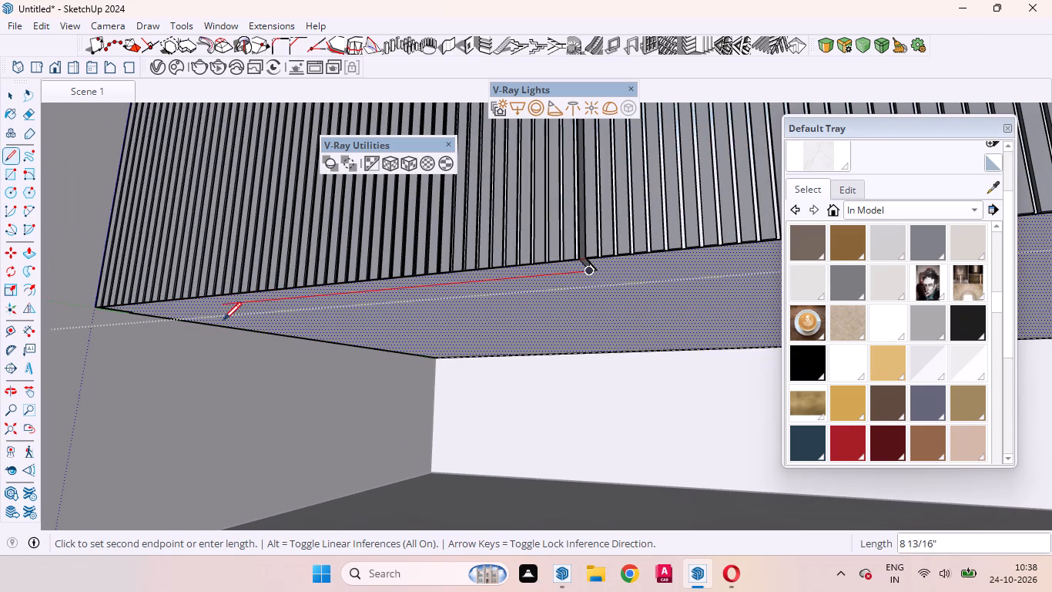
left_click(127, 318)
Move the Default Tray clear of the cabinet's underside.
scroll(652, 267, "up", 4)
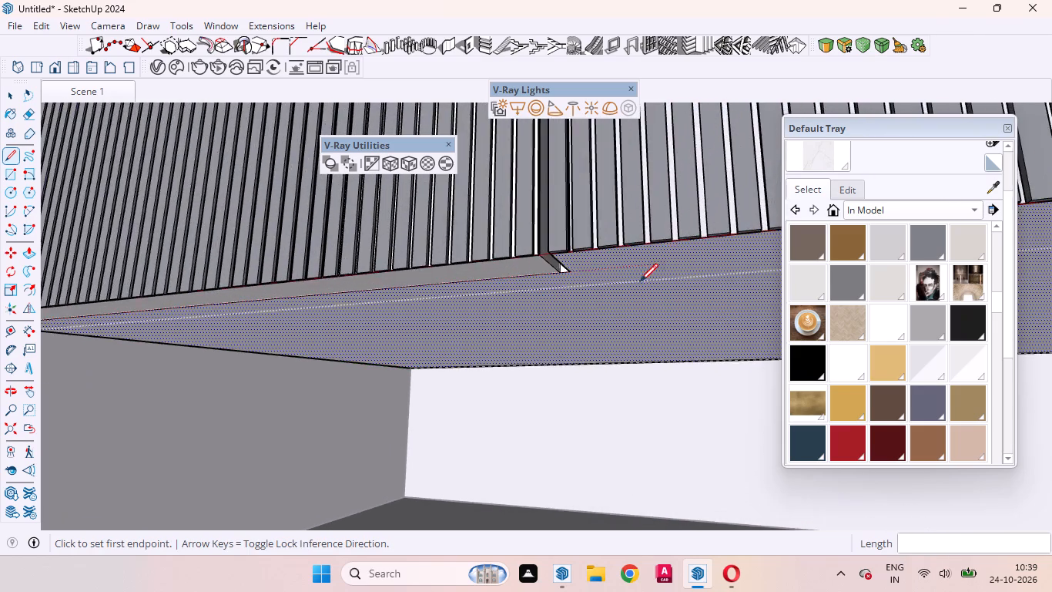
scroll(468, 345, "down", 5)
scroll(410, 401, "down", 4)
middle_click_drag(598, 447, 622, 409)
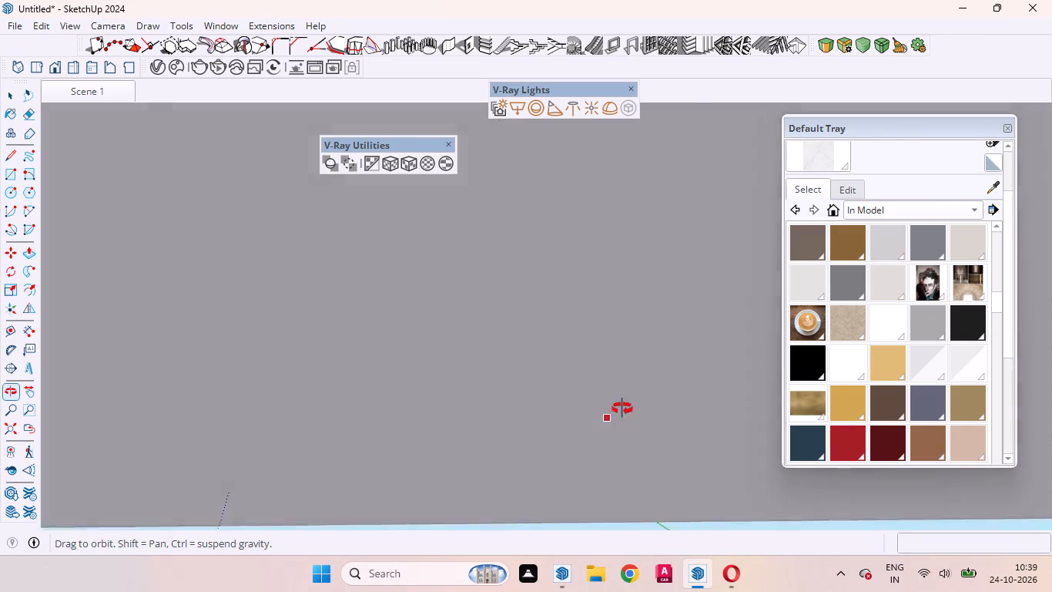
middle_click_drag(622, 409, 631, 439)
scroll(567, 340, "up", 5)
scroll(472, 360, "down", 4)
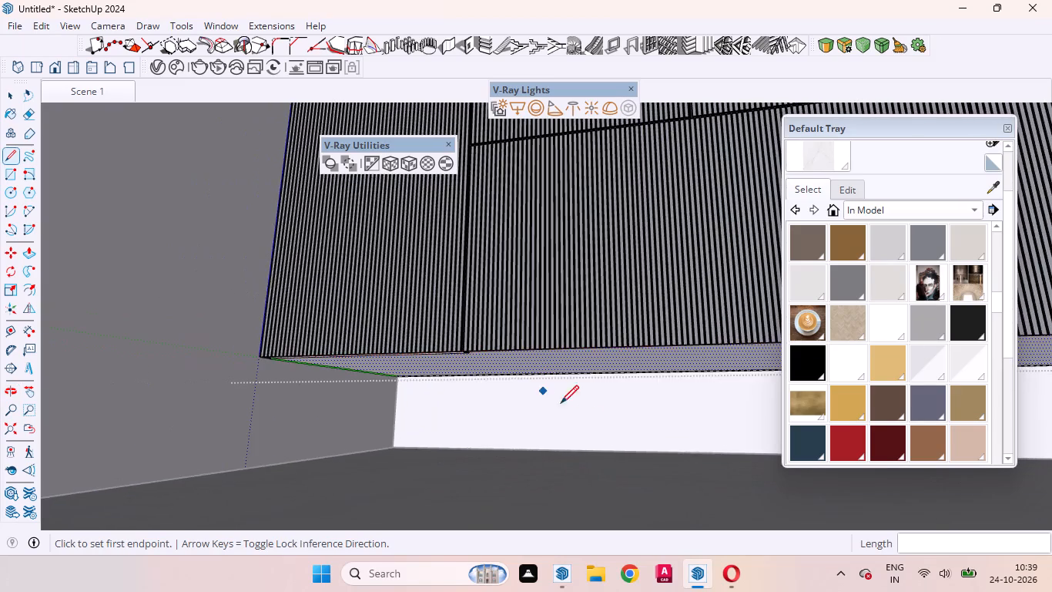
middle_click_drag(567, 406, 608, 418)
scroll(608, 418, "up", 1)
left_click_drag(888, 127, 932, 402)
Draw a line on the cabinet's underside between the inner corners of the two vertical gaps, parallel to the louvred fronts.
scroll(766, 368, "up", 9)
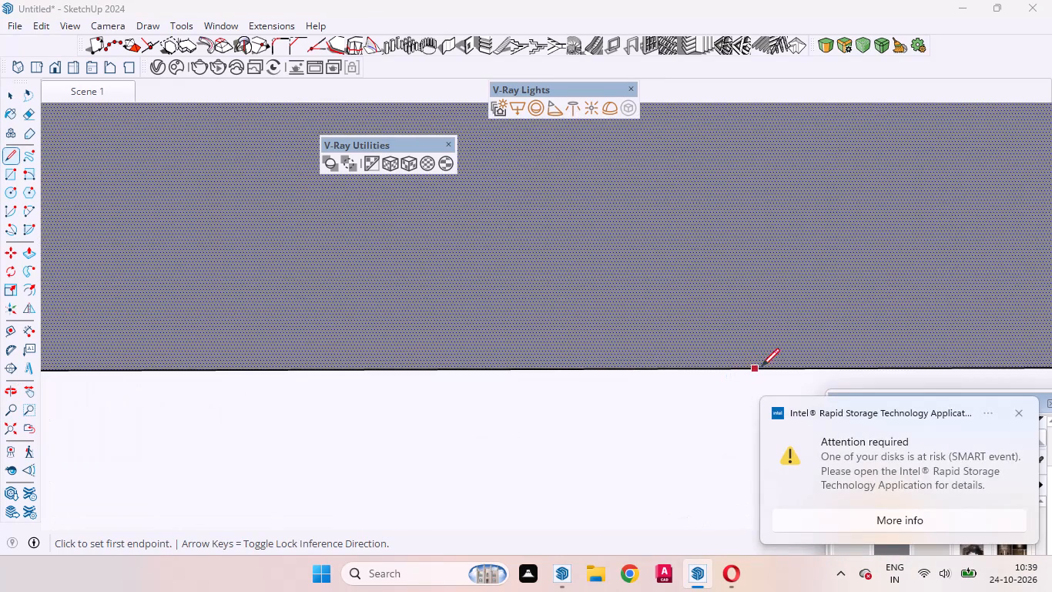
scroll(702, 394, "down", 4)
middle_click_drag(662, 402, 677, 368)
scroll(677, 368, "up", 1)
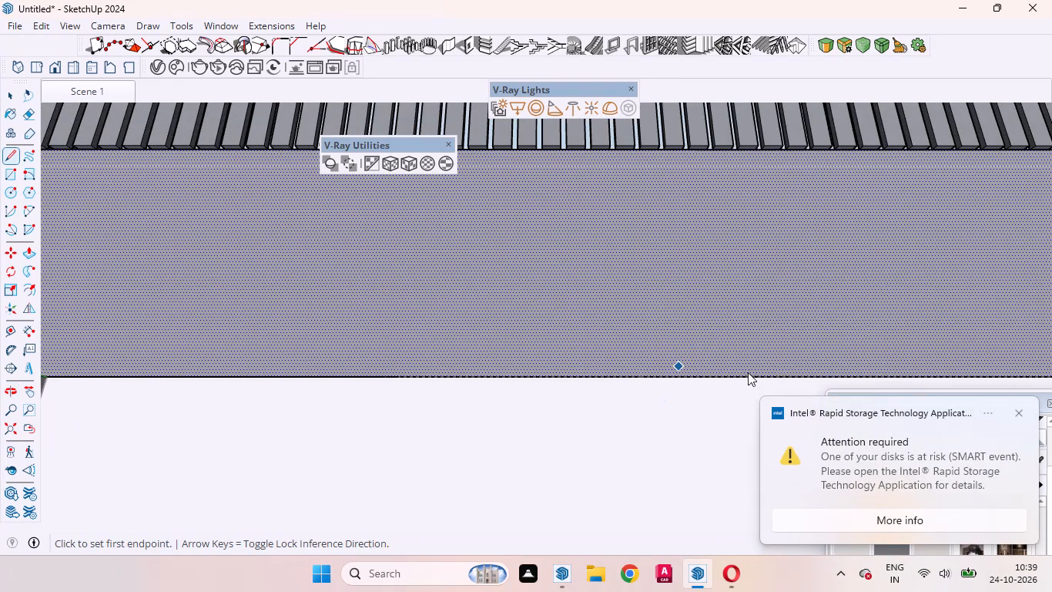
scroll(755, 374, "down", 4)
scroll(508, 270, "down", 8)
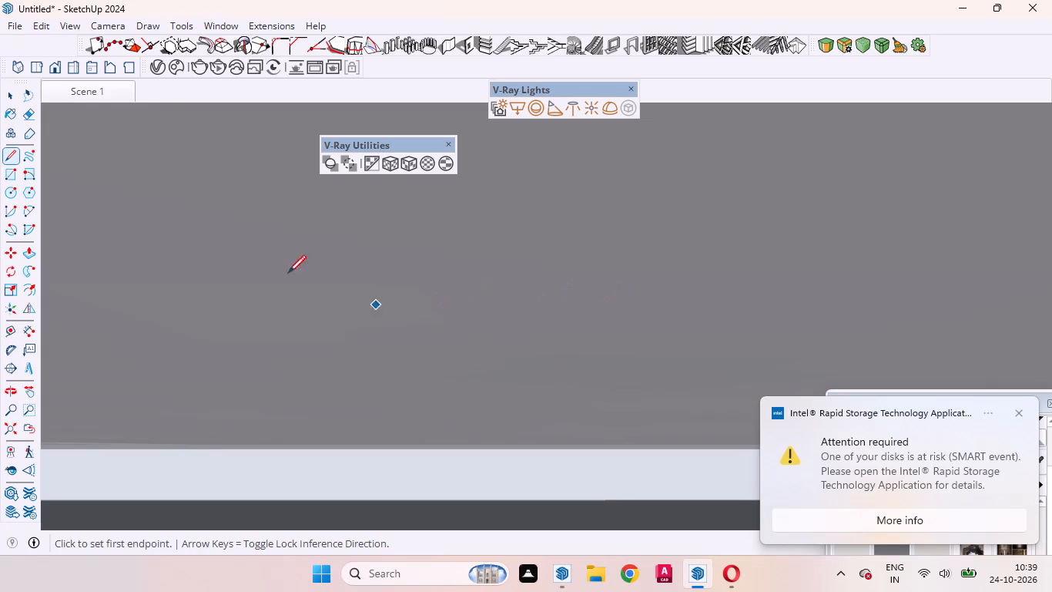
left_click(31, 426)
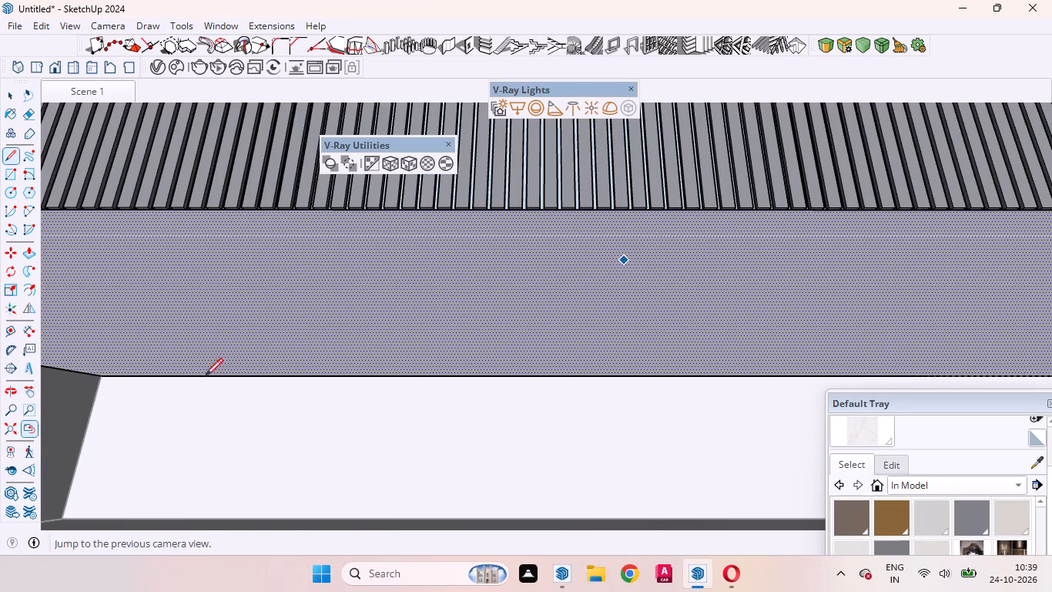
middle_click_drag(420, 316, 422, 381)
scroll(565, 298, "down", 8)
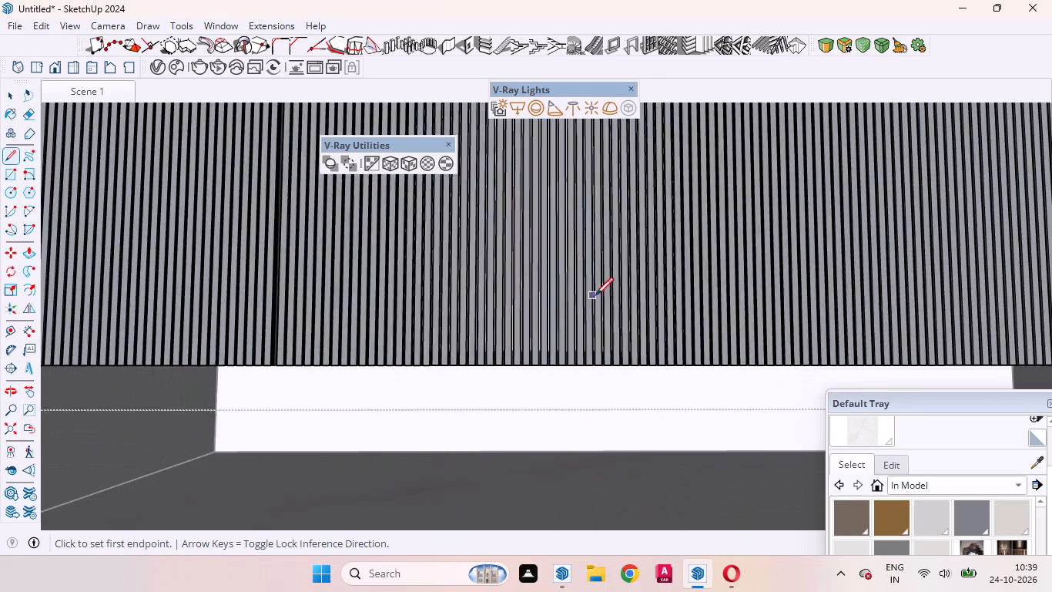
scroll(365, 362, "up", 5)
middle_click_drag(320, 378, 378, 368)
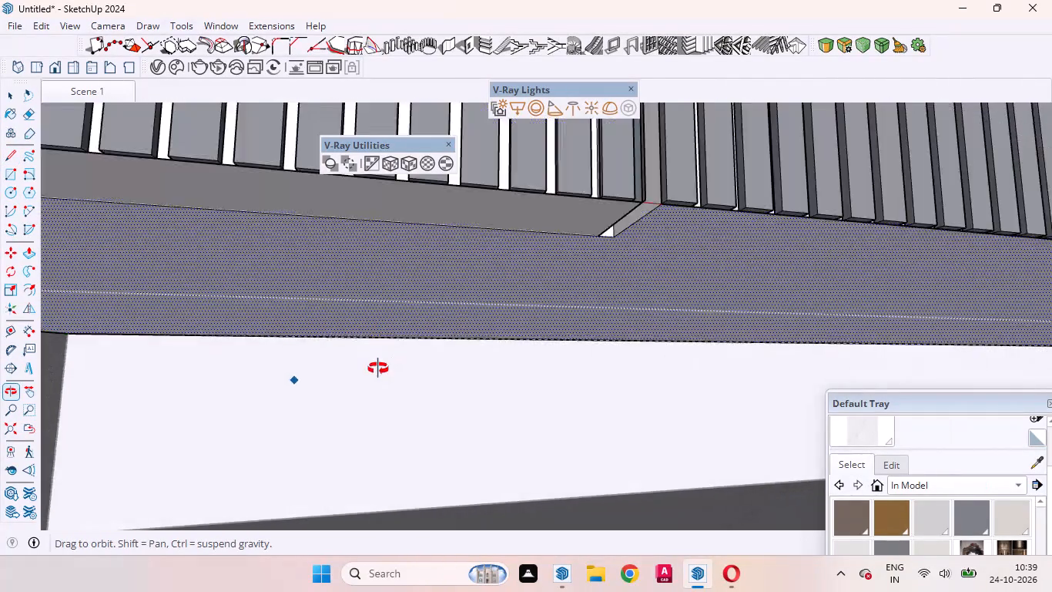
middle_click_drag(378, 368, 354, 368)
scroll(357, 358, "up", 1)
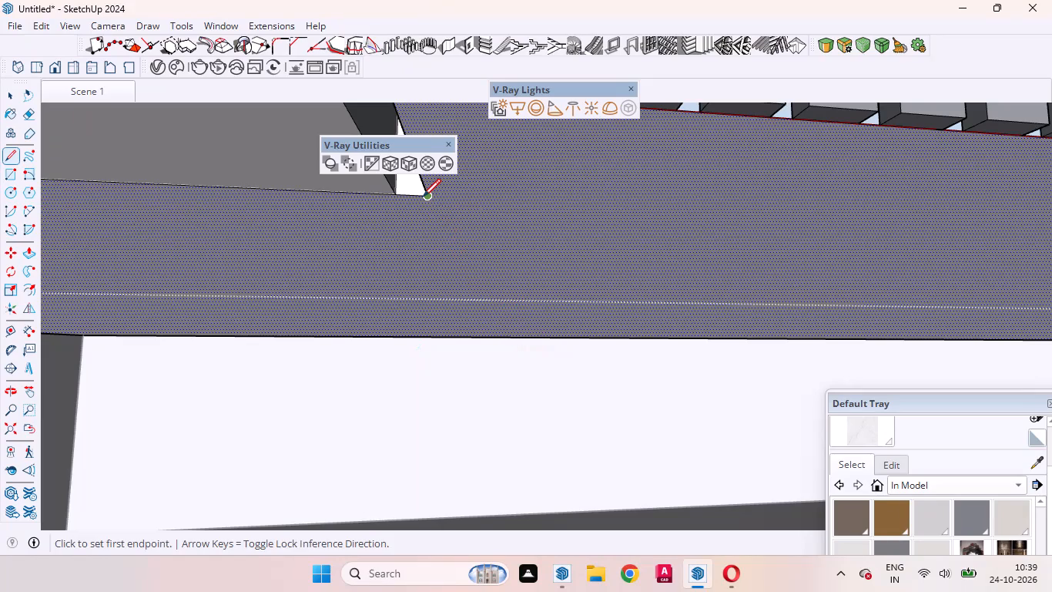
left_click(423, 197)
scroll(340, 264, "down", 18)
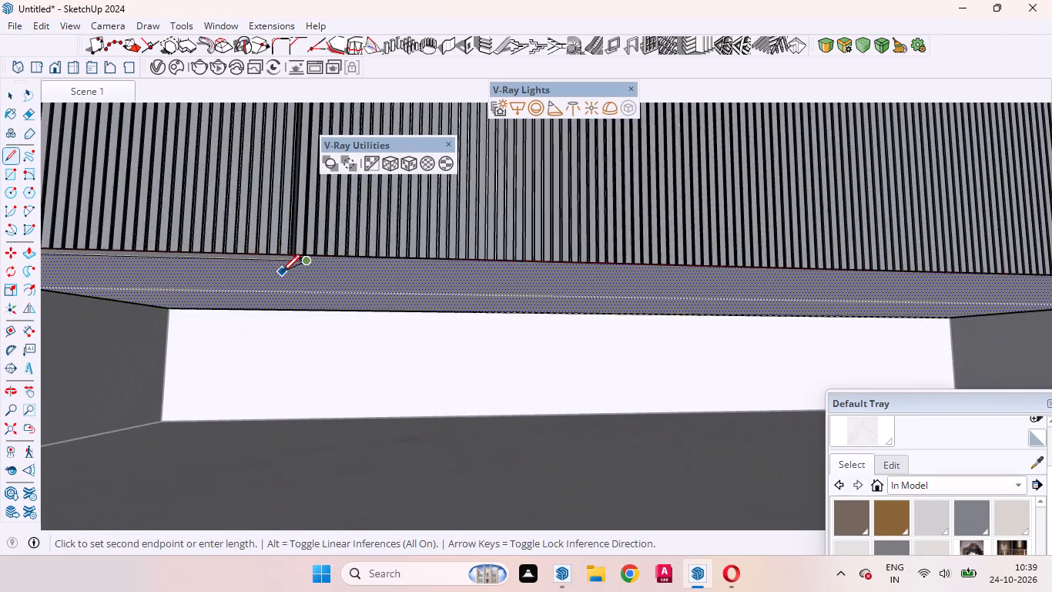
scroll(282, 272, "down", 2)
scroll(894, 281, "up", 8)
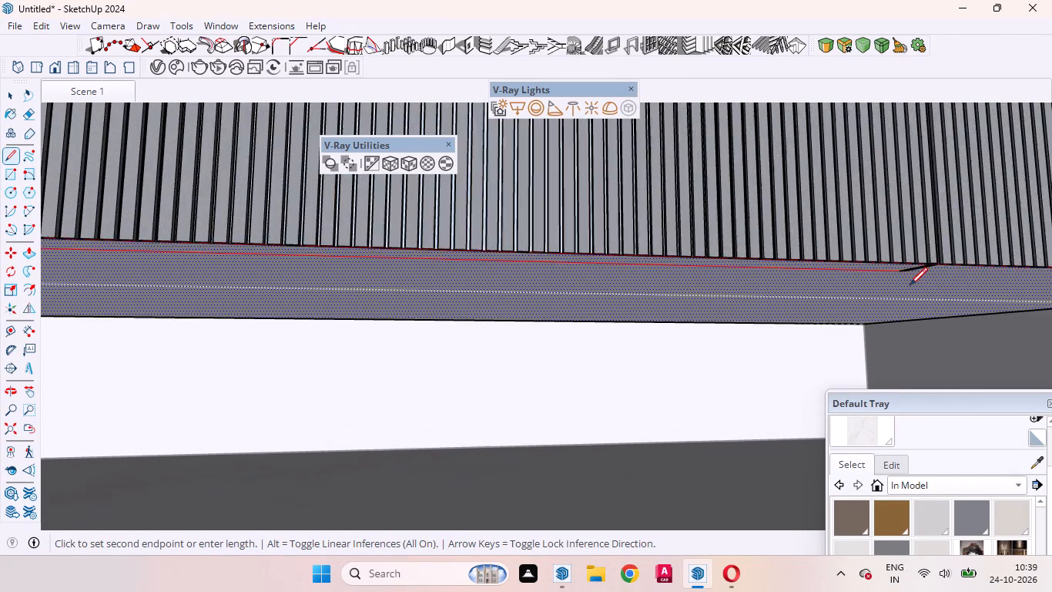
scroll(910, 285, "up", 12)
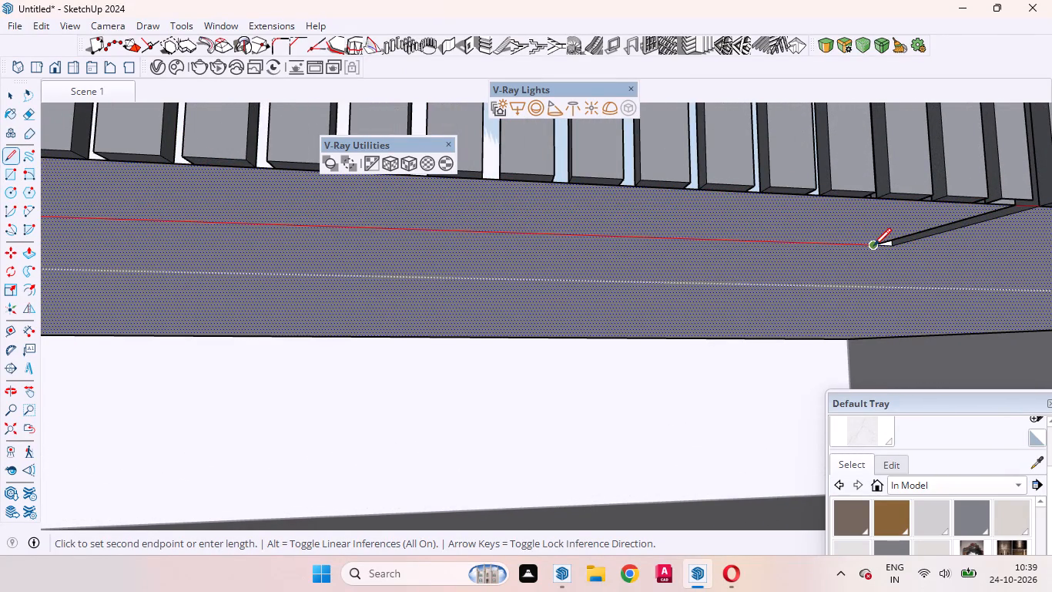
left_click(873, 246)
Draw a line on the underside from the second vertical gap's inner corner to the cabinet's far side edge, parallel to the front.
middle_click_drag(696, 274, 569, 190)
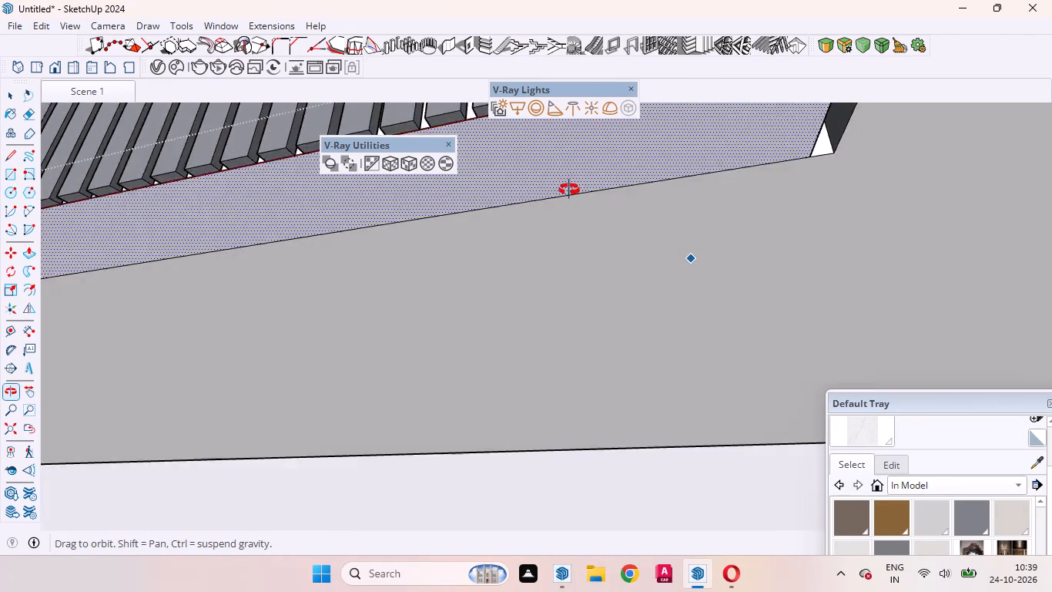
middle_click_drag(569, 190, 628, 246)
scroll(455, 303, "down", 3)
scroll(572, 328, "down", 2)
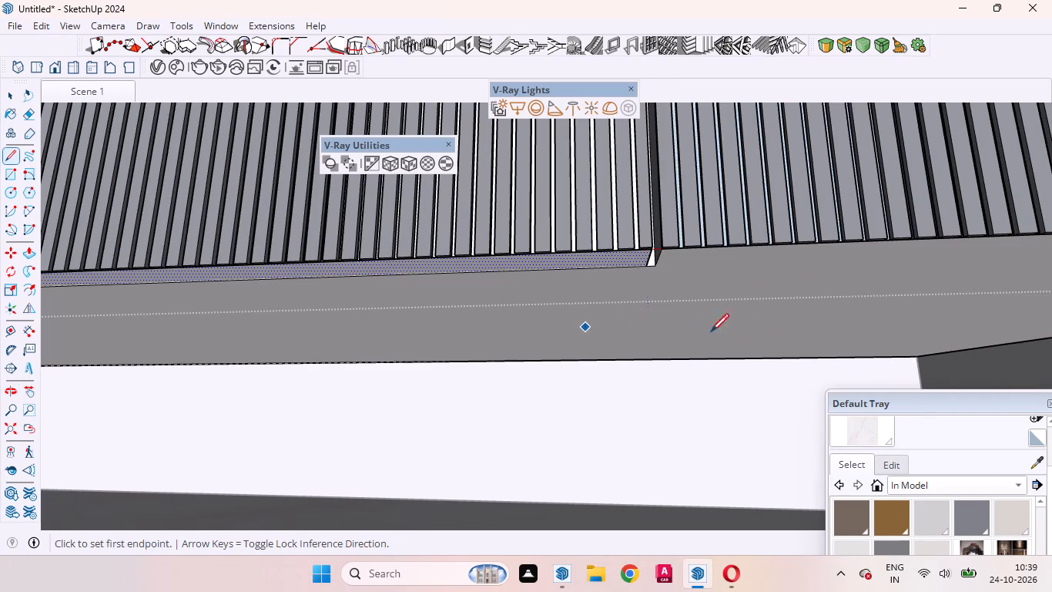
middle_click_drag(860, 350, 809, 334)
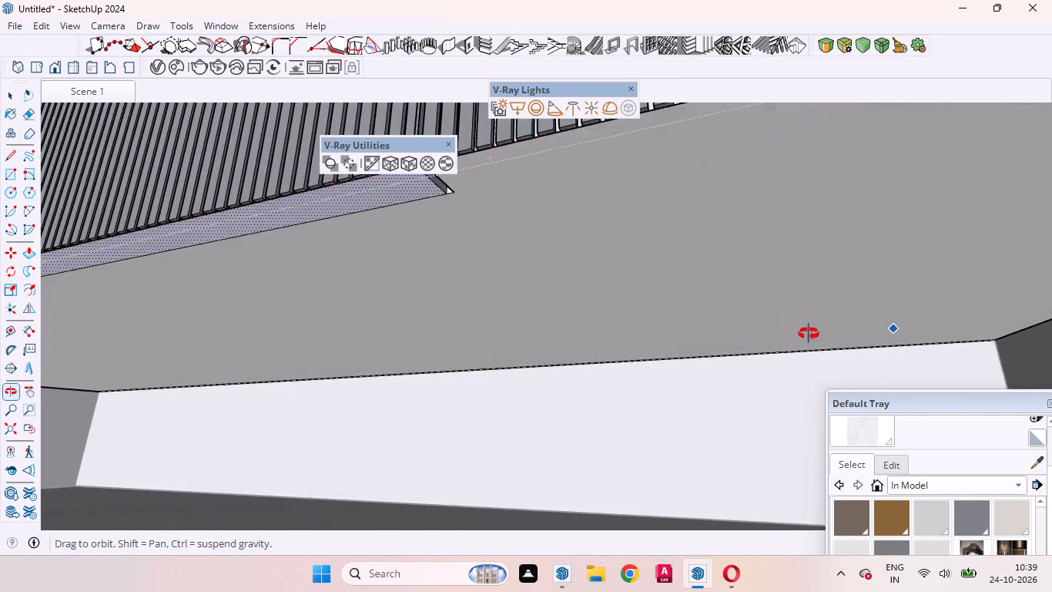
middle_click_drag(809, 334, 844, 332)
scroll(846, 328, "up", 1)
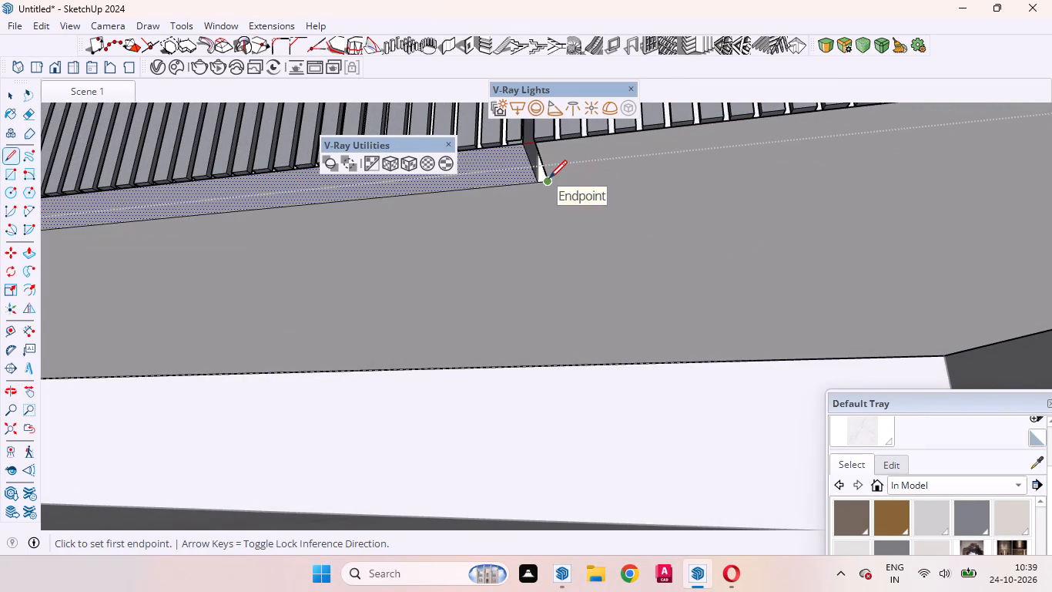
left_click(549, 178)
scroll(599, 217, "down", 9)
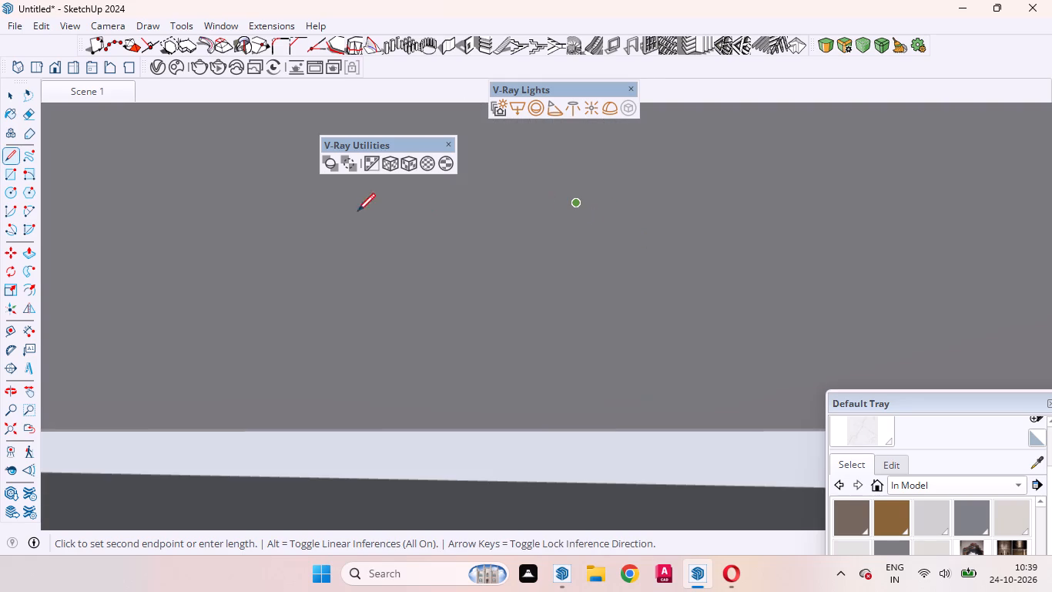
left_click(29, 428)
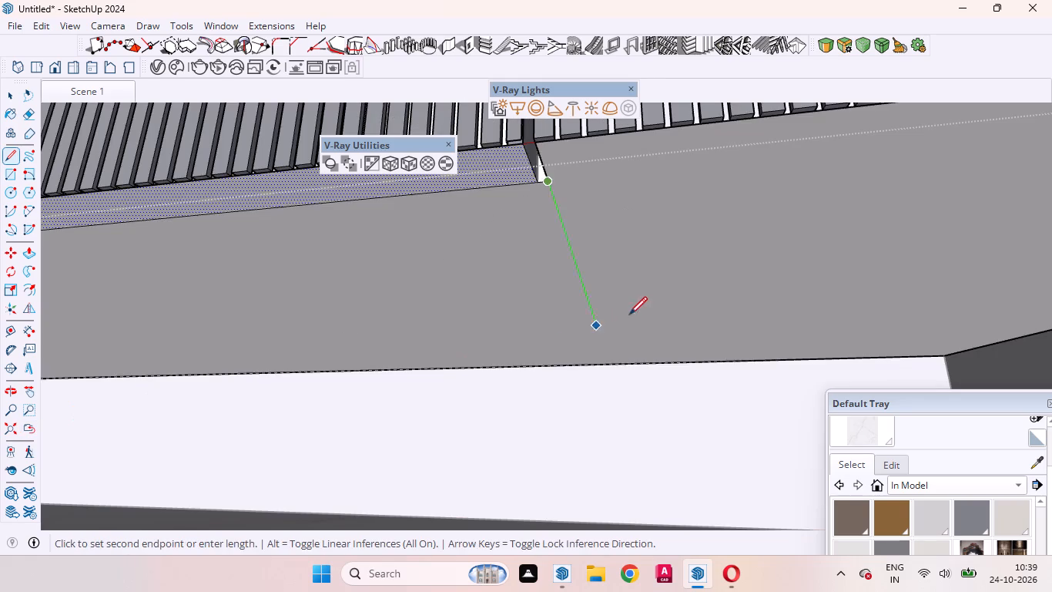
middle_click_drag(638, 320, 770, 335)
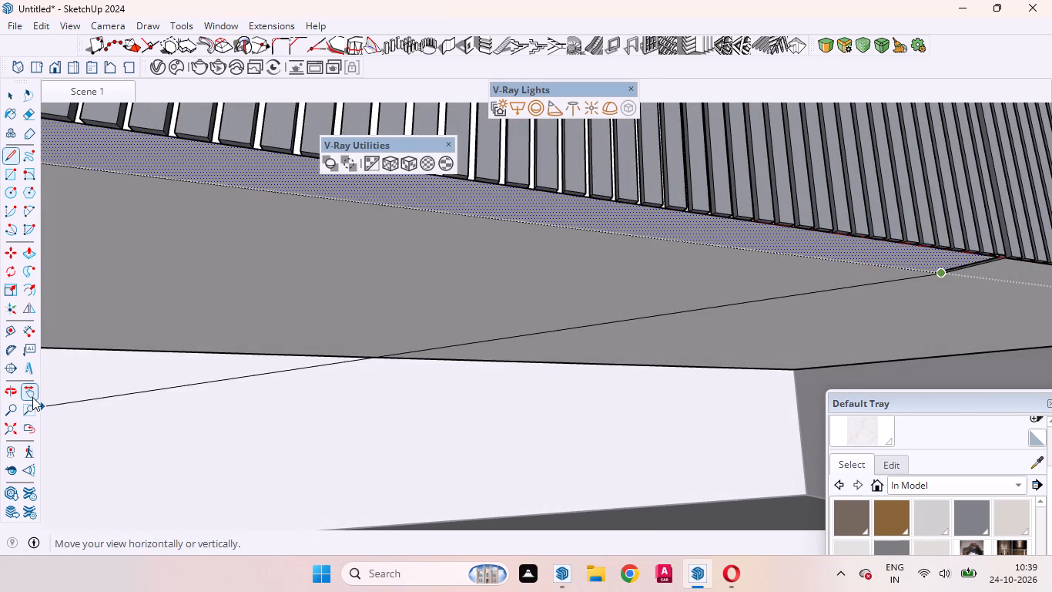
left_click(32, 397)
left_click_drag(691, 311, 451, 295)
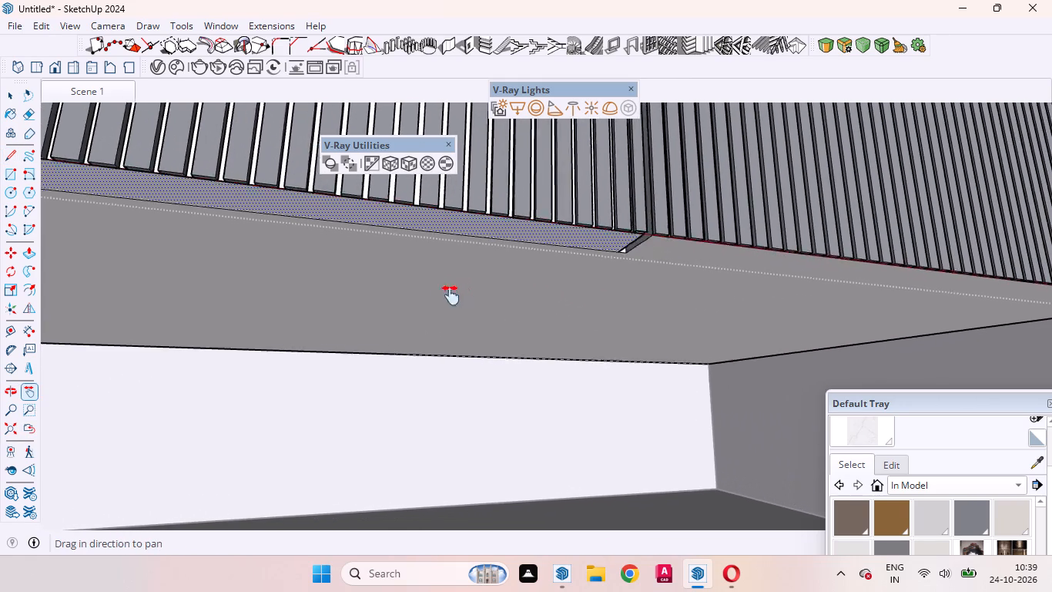
left_click_drag(451, 295, 307, 276)
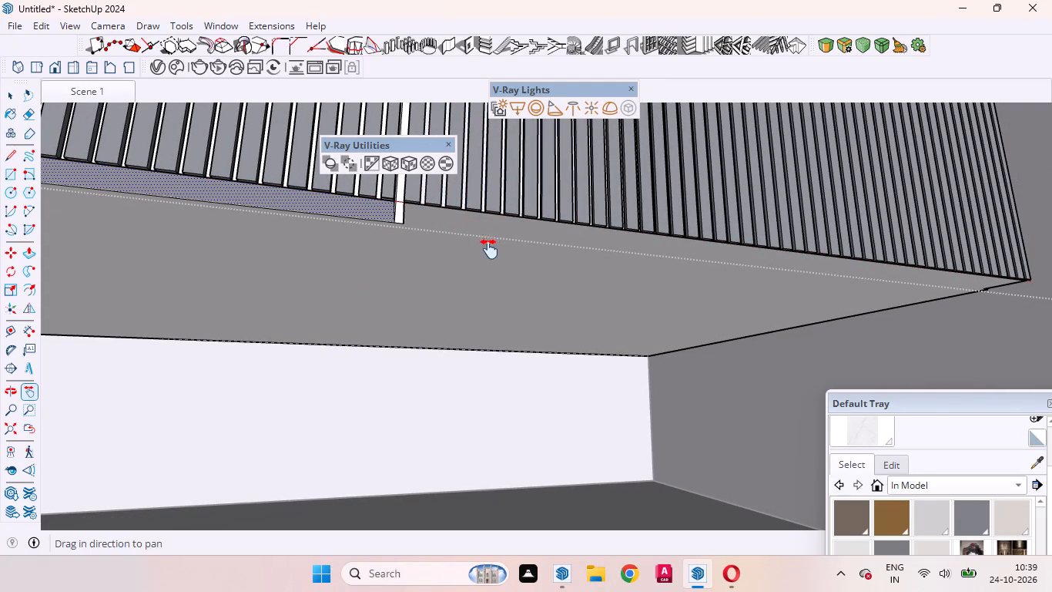
left_click(17, 160)
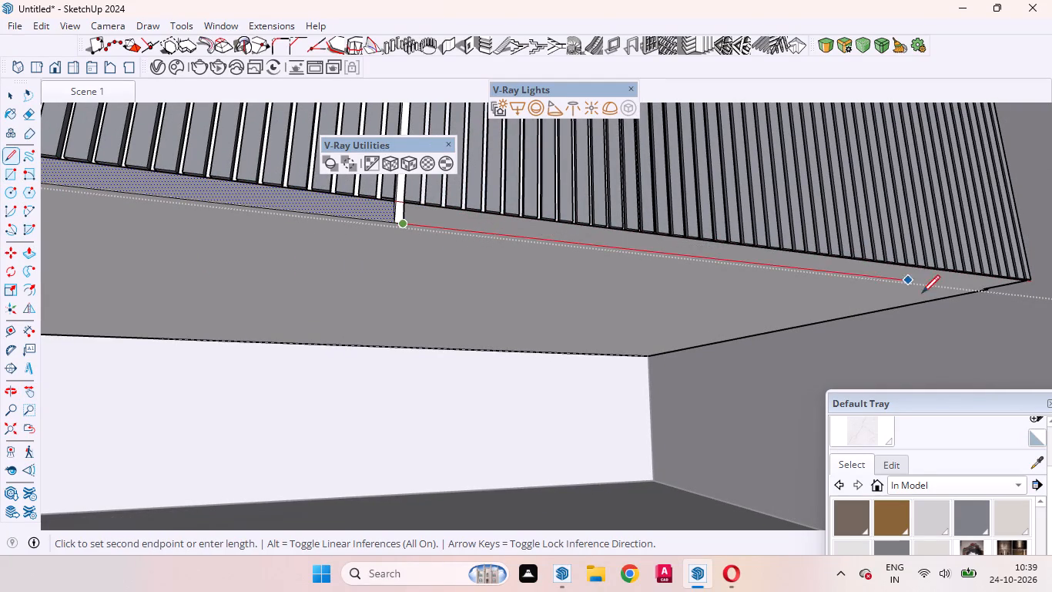
left_click(990, 293)
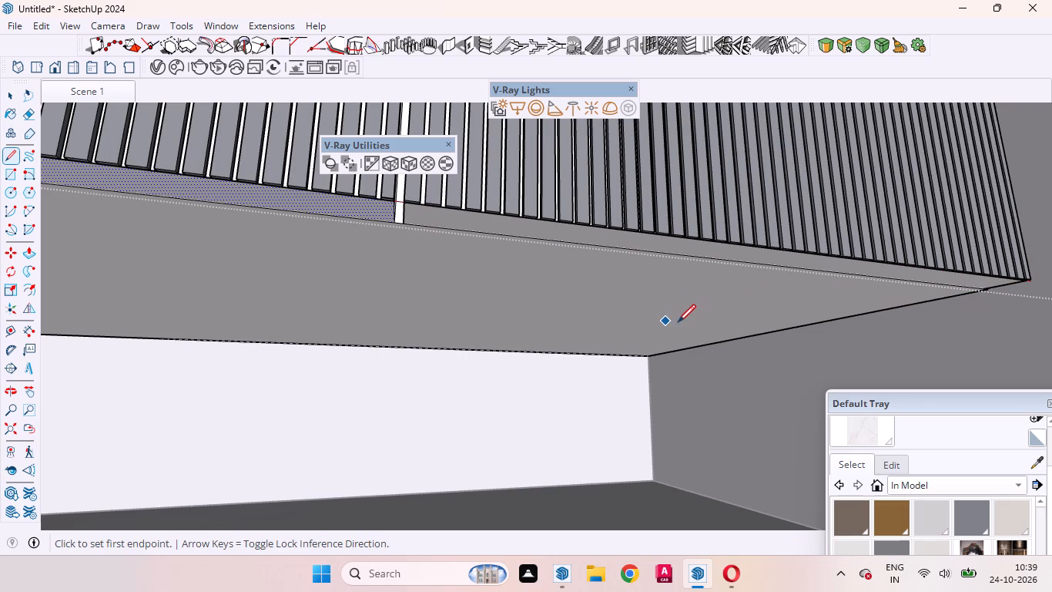
Select the underside strip beneath the last louvred front and examine it with the cabinet's fronts and marble top.
key("space")
scroll(1047, 311, "up", 1)
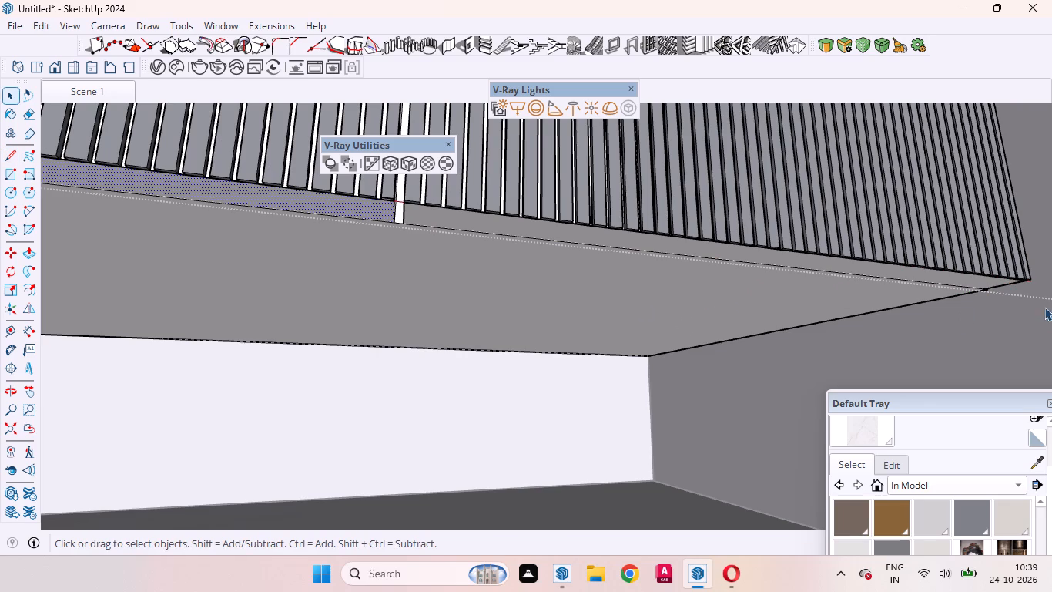
scroll(1044, 307, "up", 3)
middle_click_drag(977, 282, 938, 170)
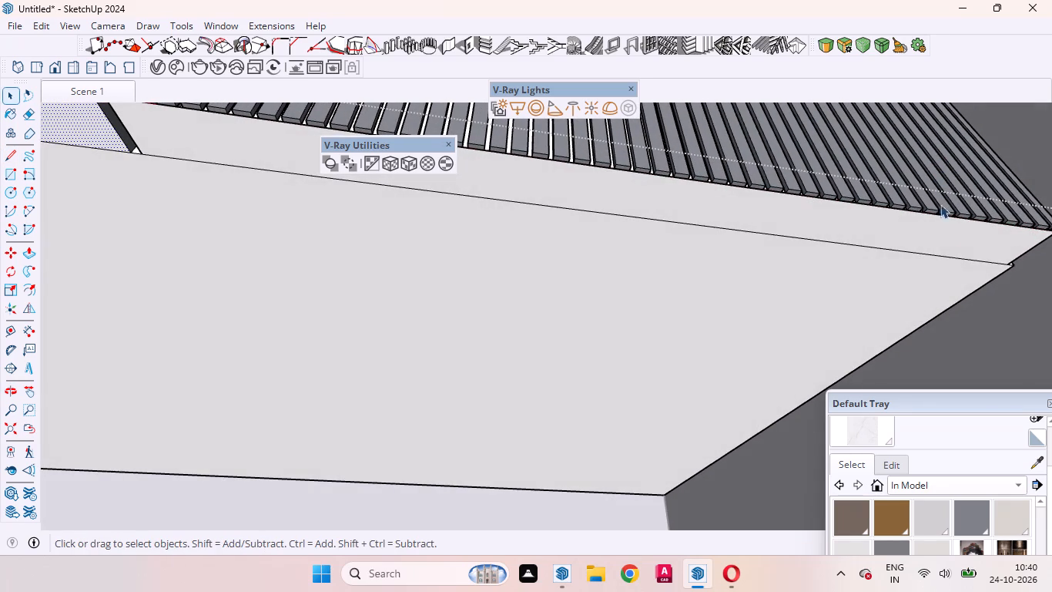
left_click(938, 239)
middle_click_drag(819, 297, 823, 486)
scroll(822, 483, "up", 1)
scroll(733, 395, "down", 4)
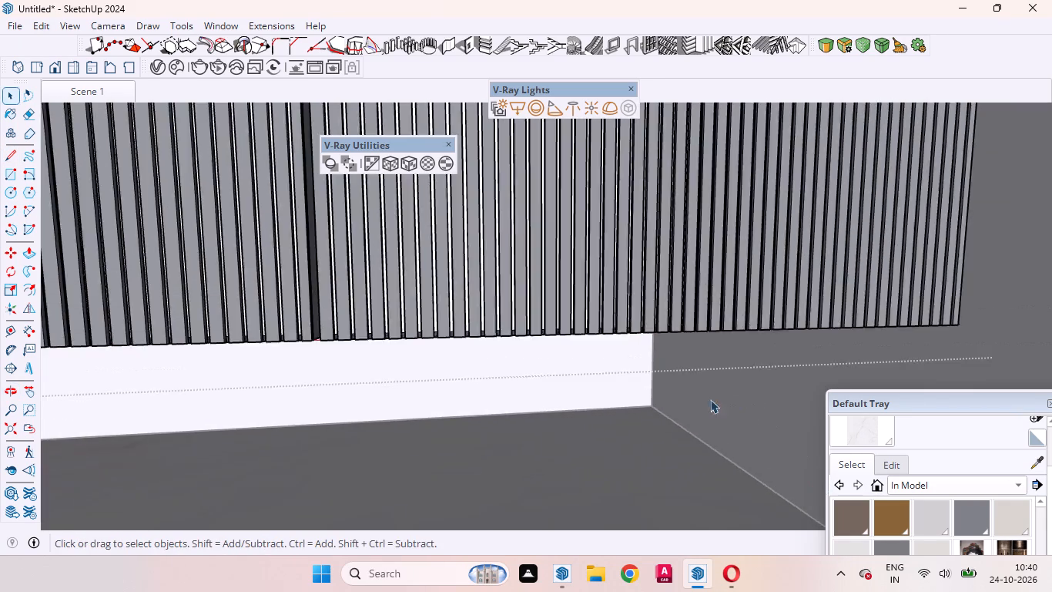
scroll(710, 399, "down", 20)
scroll(710, 399, "down", 1)
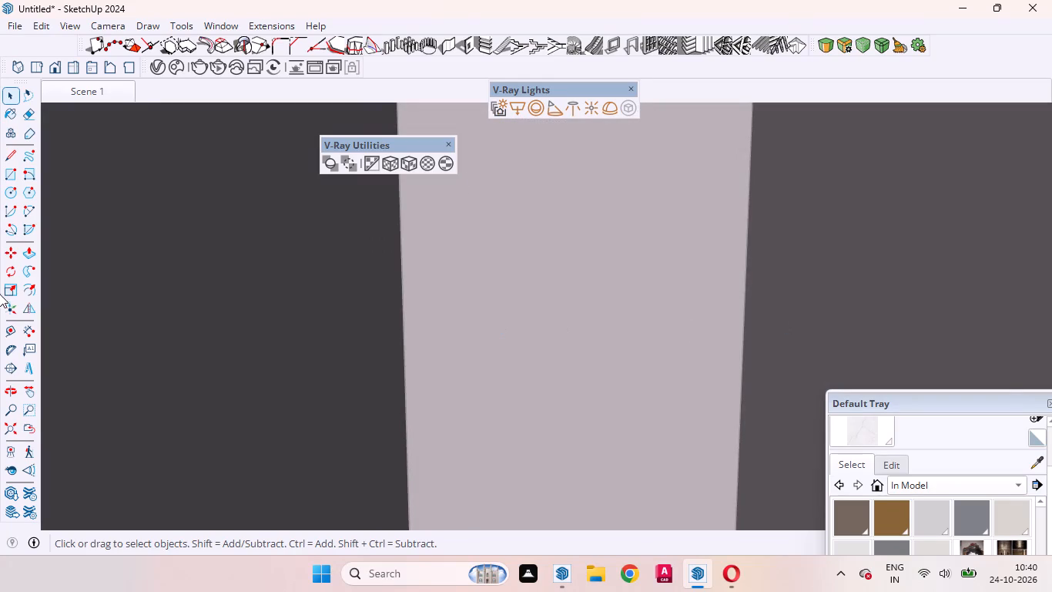
left_click(34, 424)
middle_click_drag(799, 262, 741, 466)
scroll(656, 375, "down", 3)
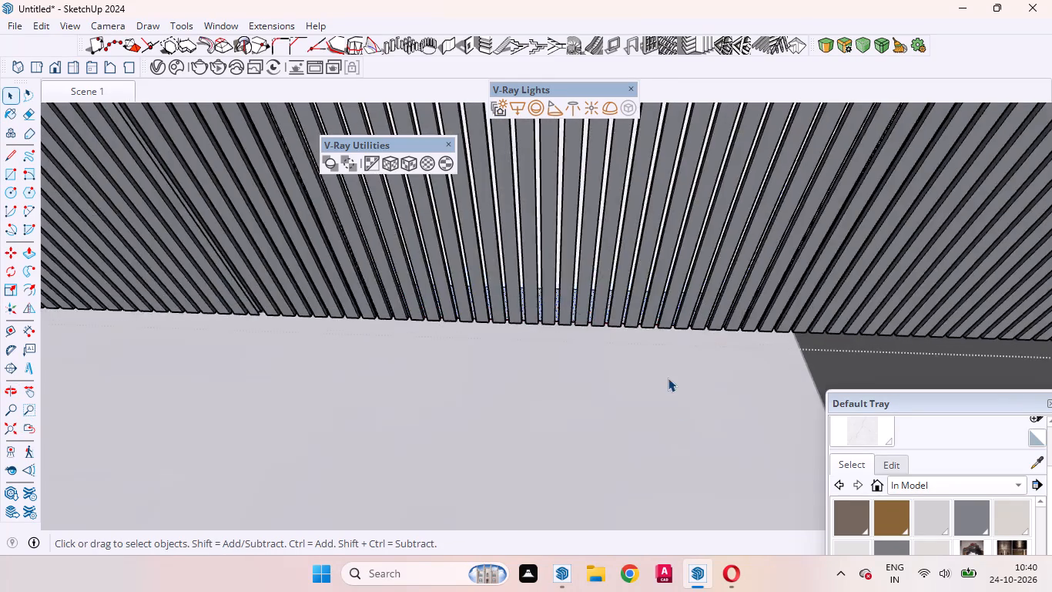
scroll(668, 378, "down", 18)
scroll(567, 242, "up", 4)
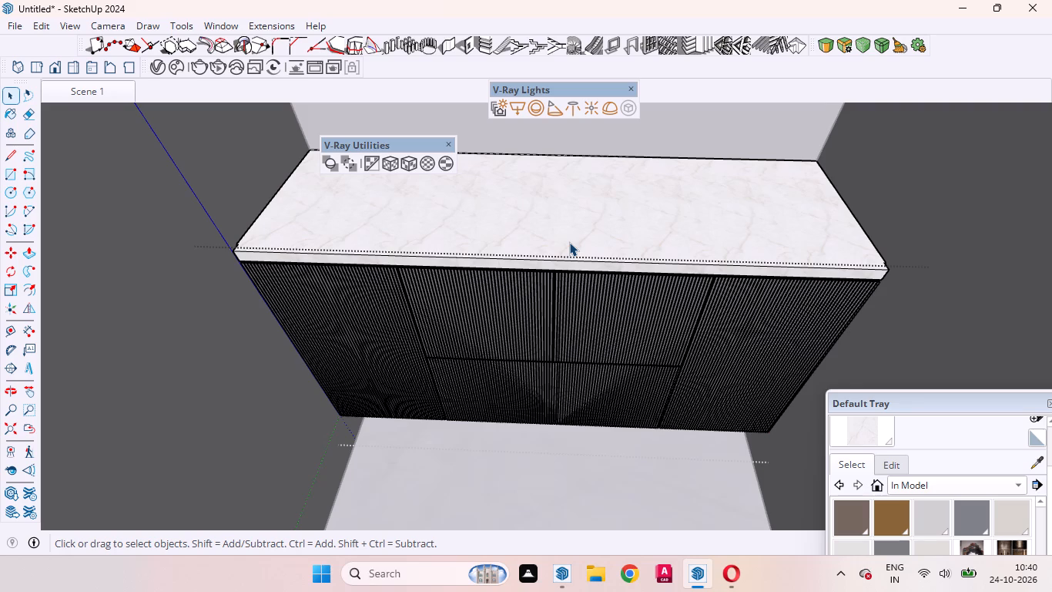
scroll(605, 218, "down", 4)
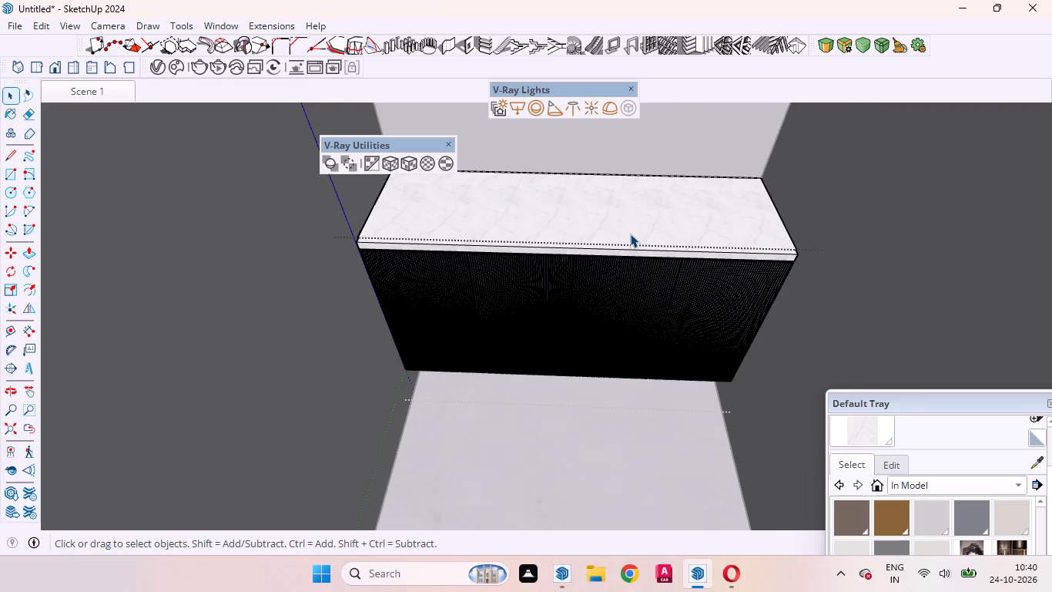
Finish editing the cabinet group and return to the whole house model.
scroll(699, 281, "down", 10)
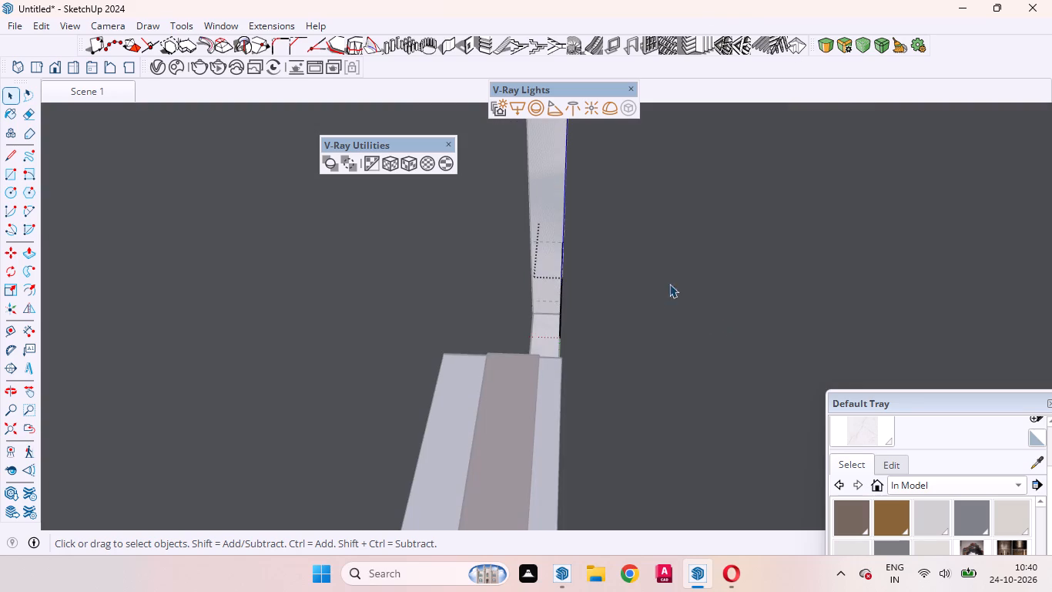
middle_click_drag(671, 289, 560, 371)
scroll(735, 284, "down", 18)
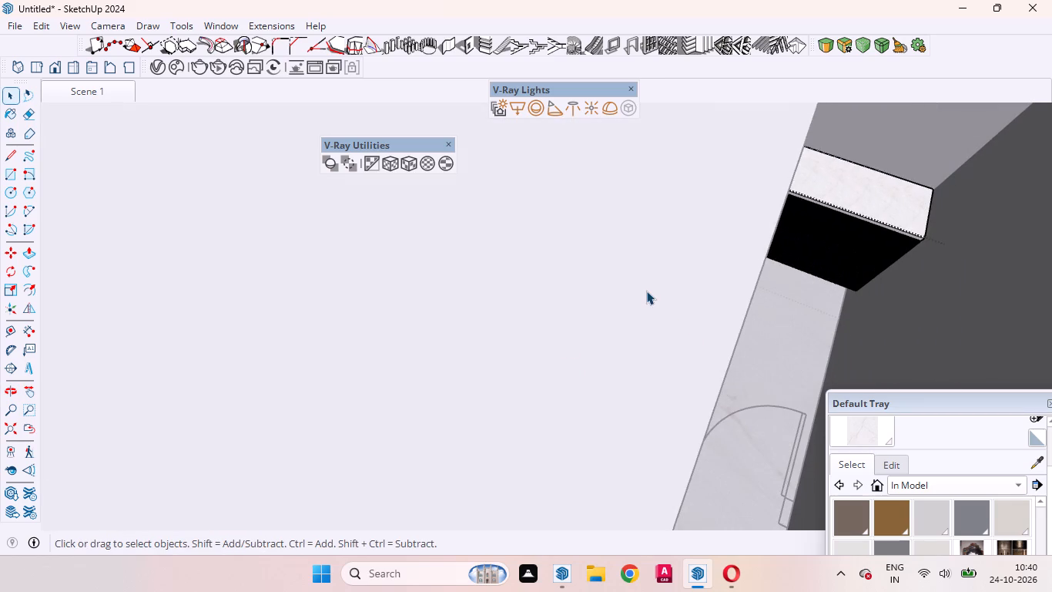
scroll(646, 291, "down", 20)
scroll(646, 291, "down", 20)
scroll(646, 291, "down", 1)
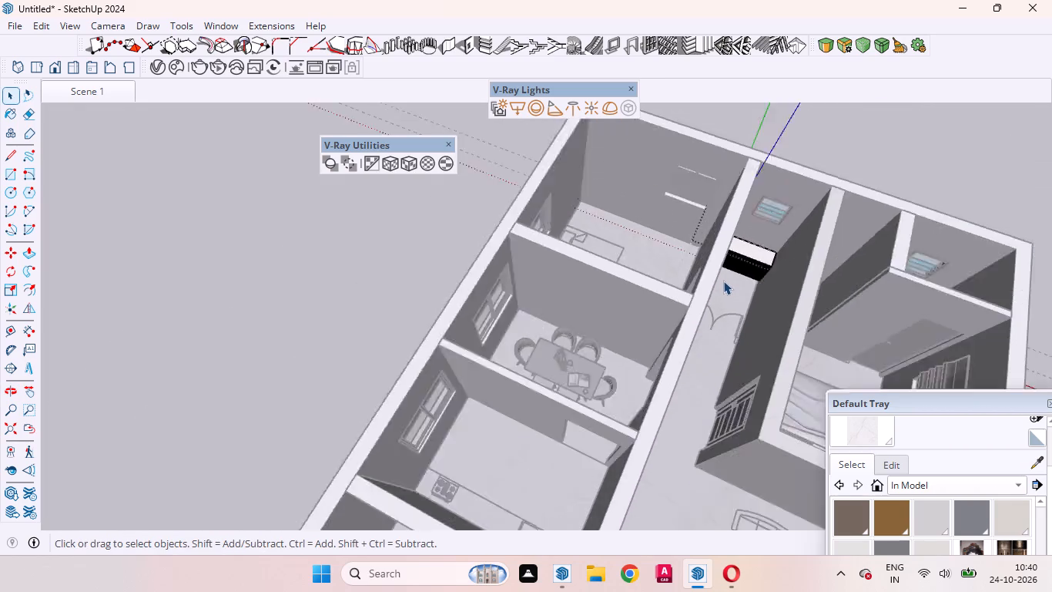
scroll(723, 281, "down", 3)
left_click(456, 232)
Delete the dashed guide lines that run across the end rooms and extend beyond the house's outer wall.
scroll(799, 265, "up", 9)
middle_click_drag(660, 318, 715, 195)
scroll(715, 195, "up", 15)
middle_click_drag(632, 348, 586, 460)
scroll(567, 442, "up", 1)
scroll(662, 387, "down", 16)
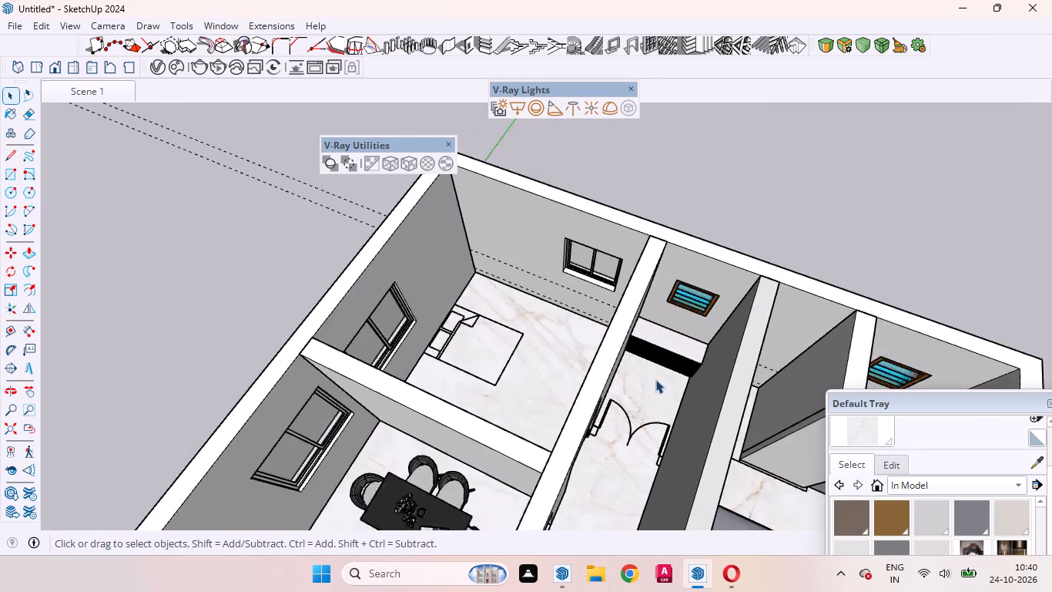
left_click_drag(325, 270, 266, 123)
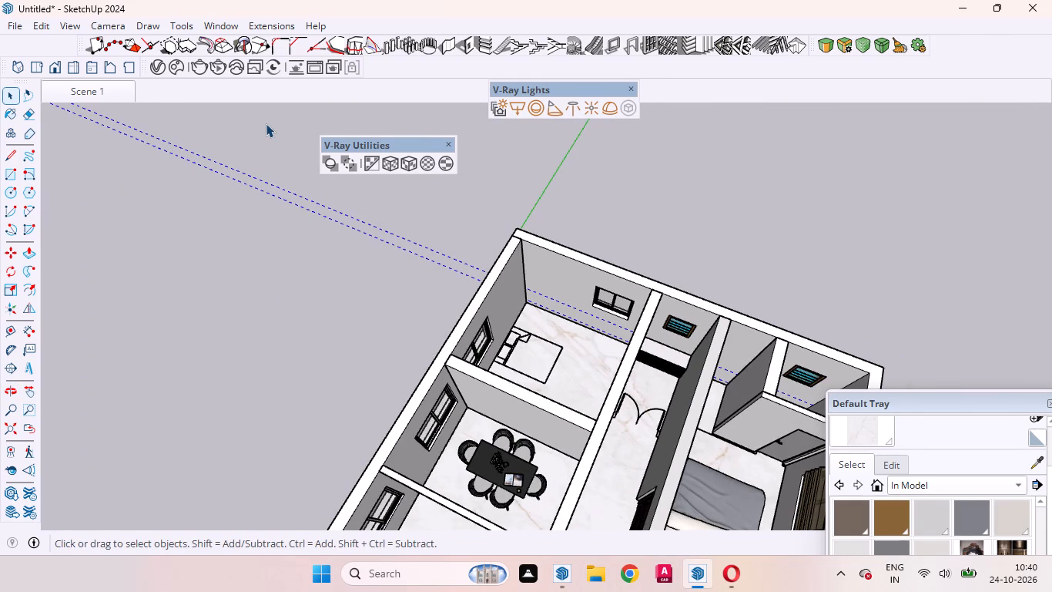
key("Delete")
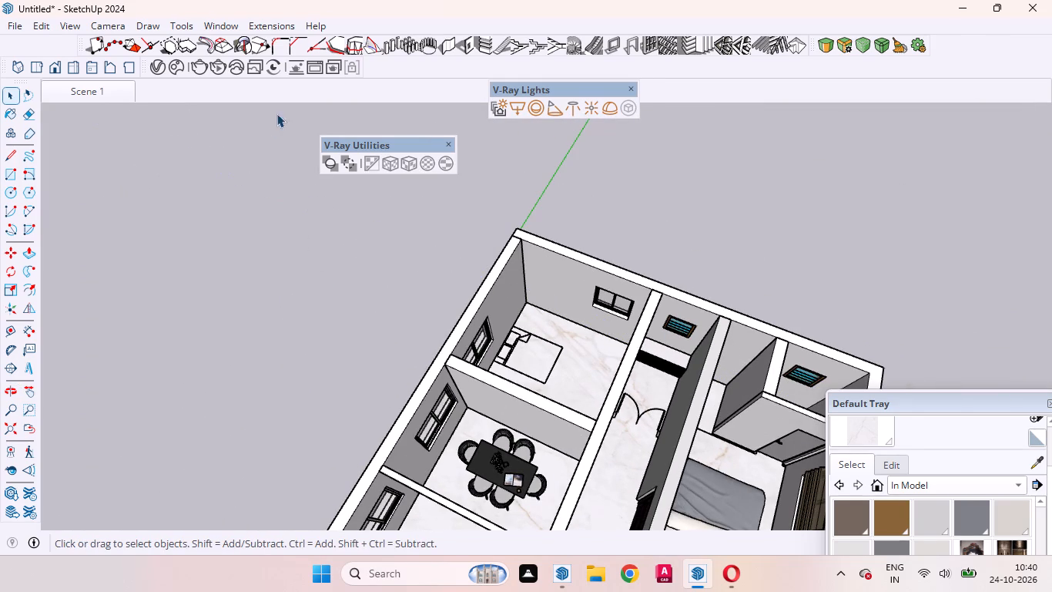
Open 3D Warehouse and search its models for "god images".
left_click(209, 27)
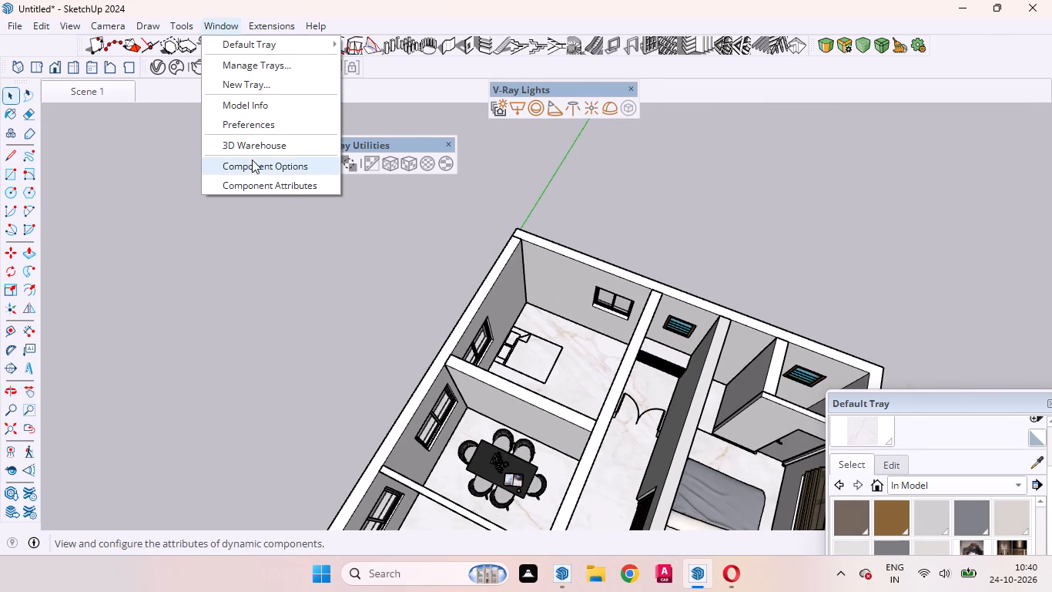
left_click(246, 148)
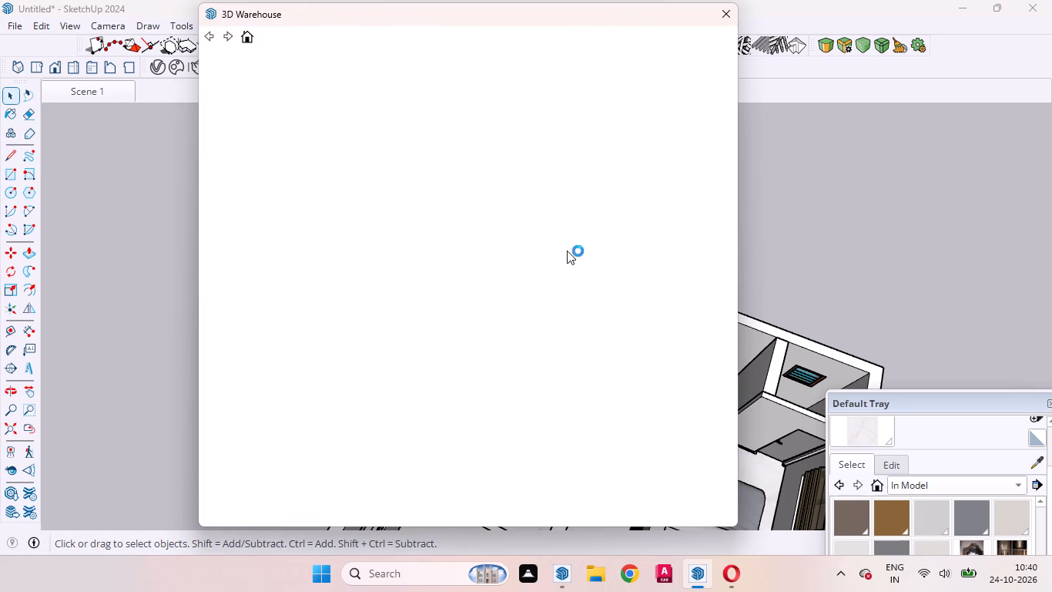
left_click_drag(356, 22, 354, 80)
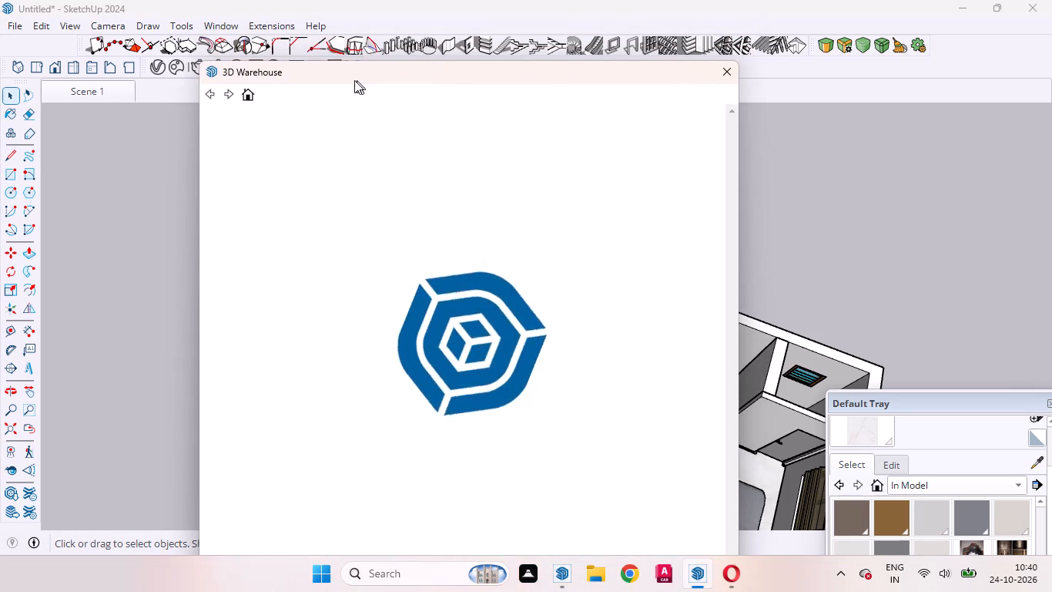
left_click_drag(354, 80, 348, 80)
left_click_drag(364, 76, 353, 37)
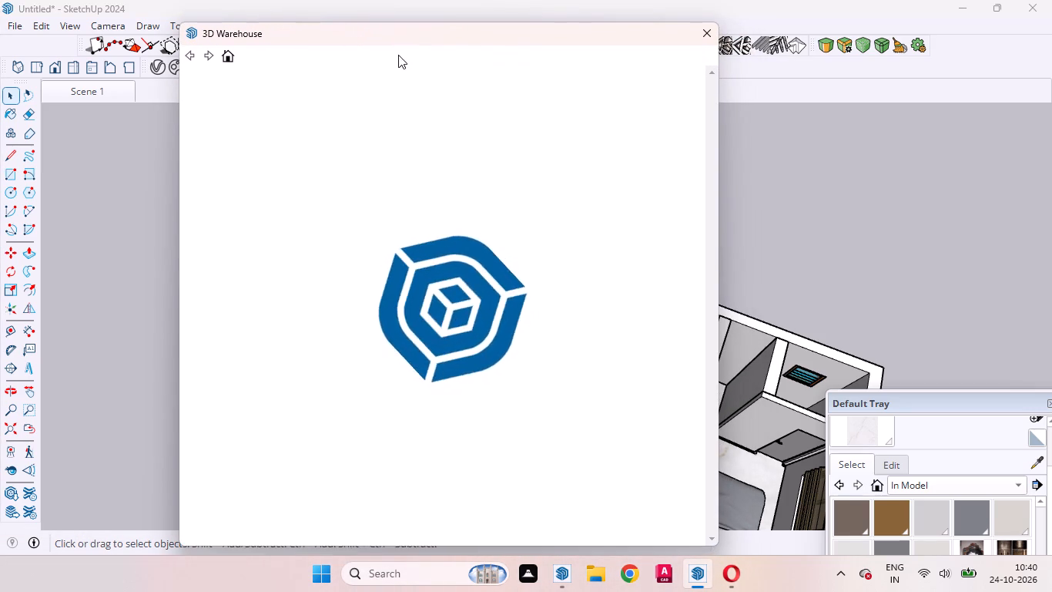
left_click(323, 92)
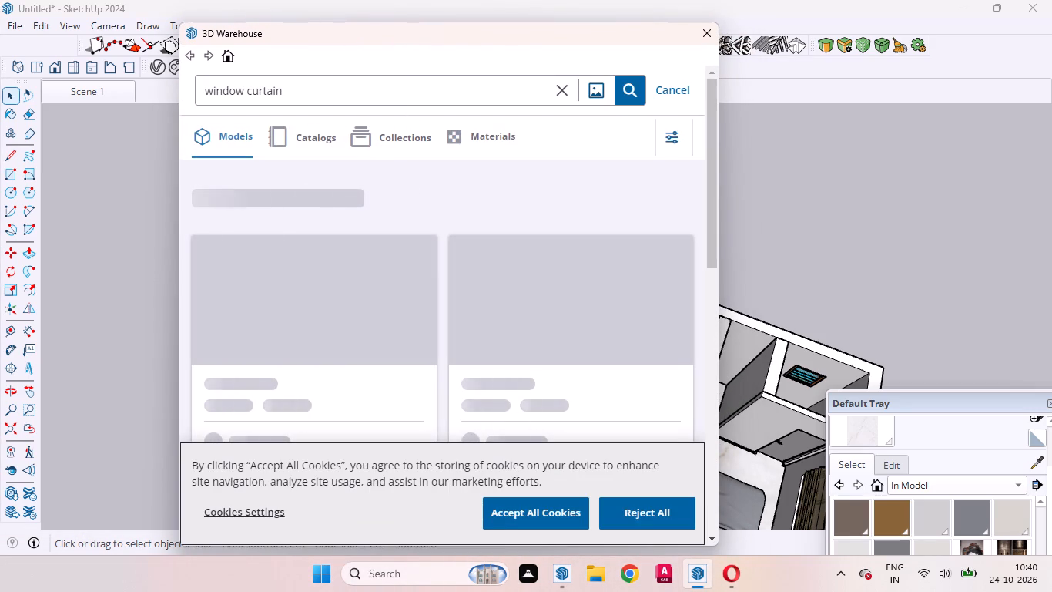
left_click_drag(296, 89, 193, 87)
left_click_drag(286, 88, 247, 89)
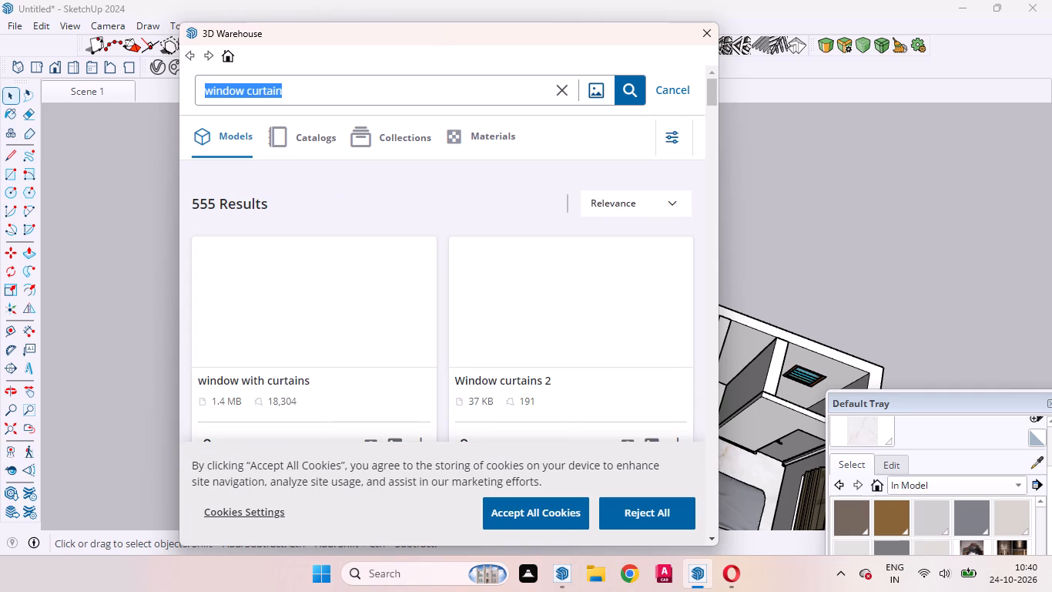
key("BackSpace")
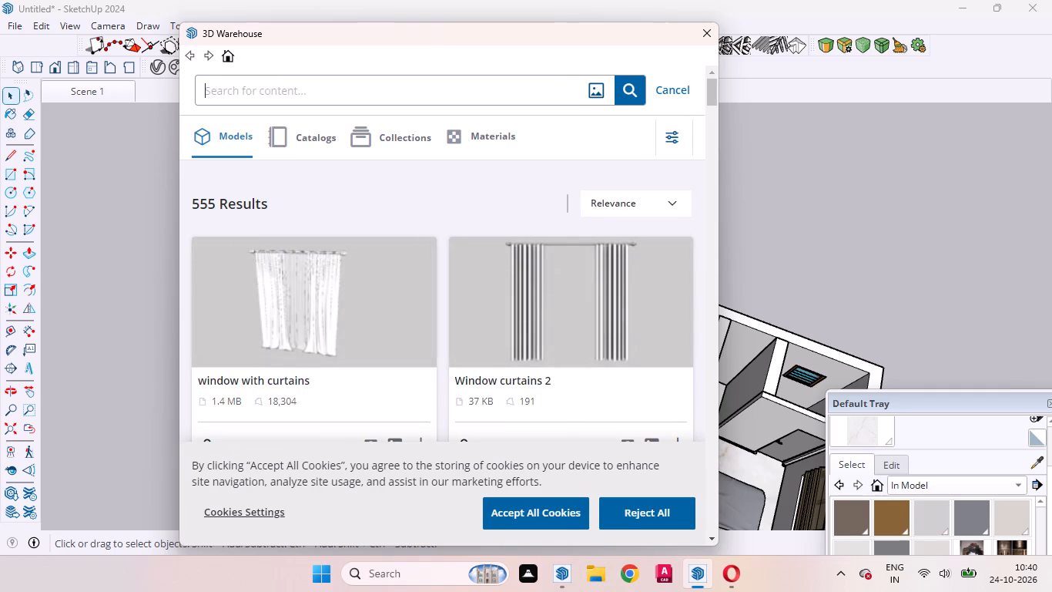
type("god im")
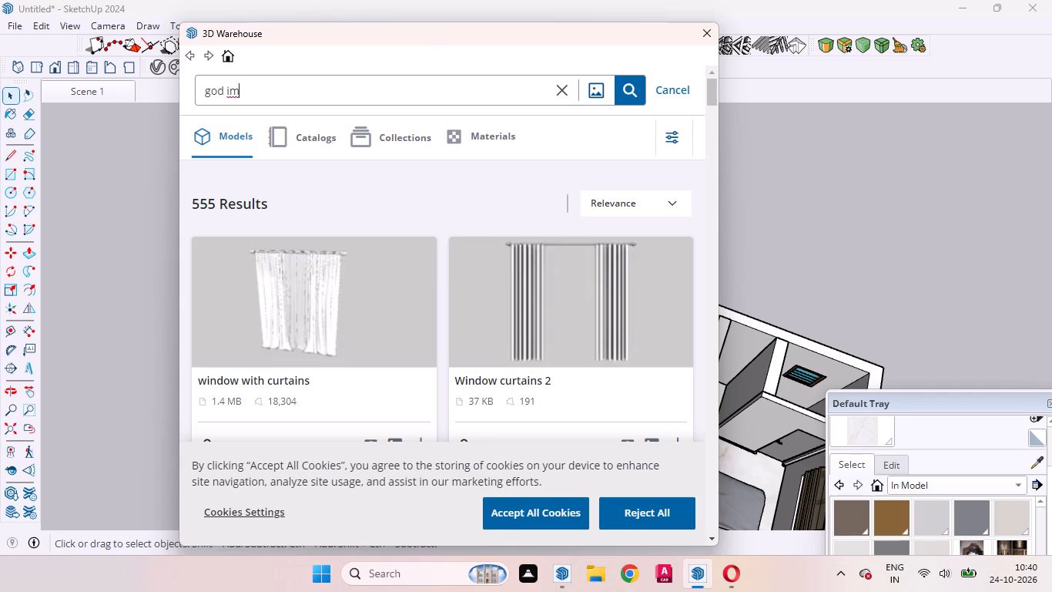
type("ages")
key("Return")
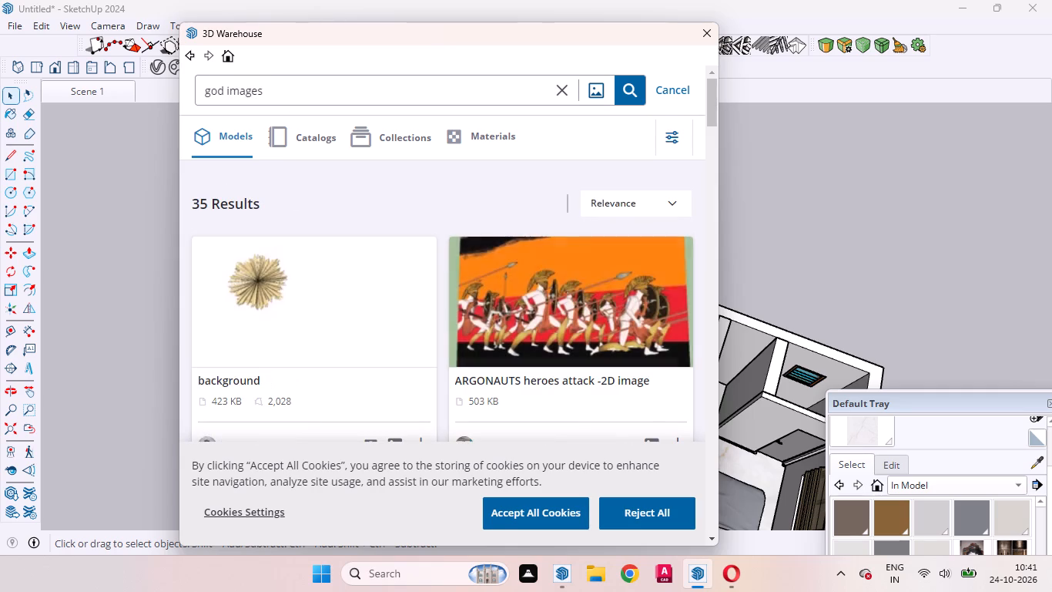
Look through the "god images" model results for a suitable deity picture or statue.
scroll(474, 254, "down", 2)
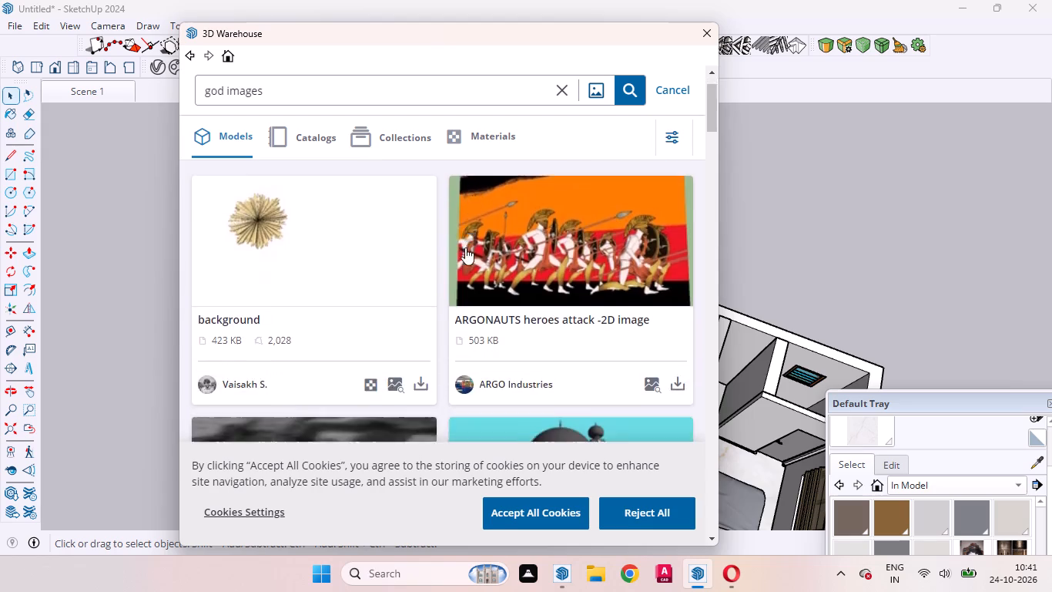
scroll(465, 247, "down", 7)
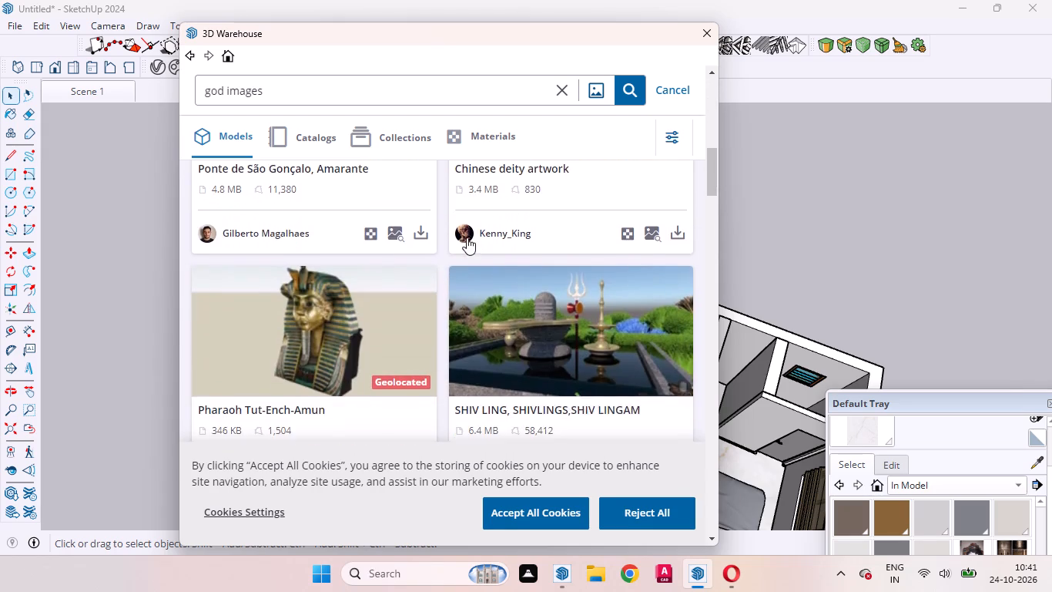
scroll(467, 237, "down", 7)
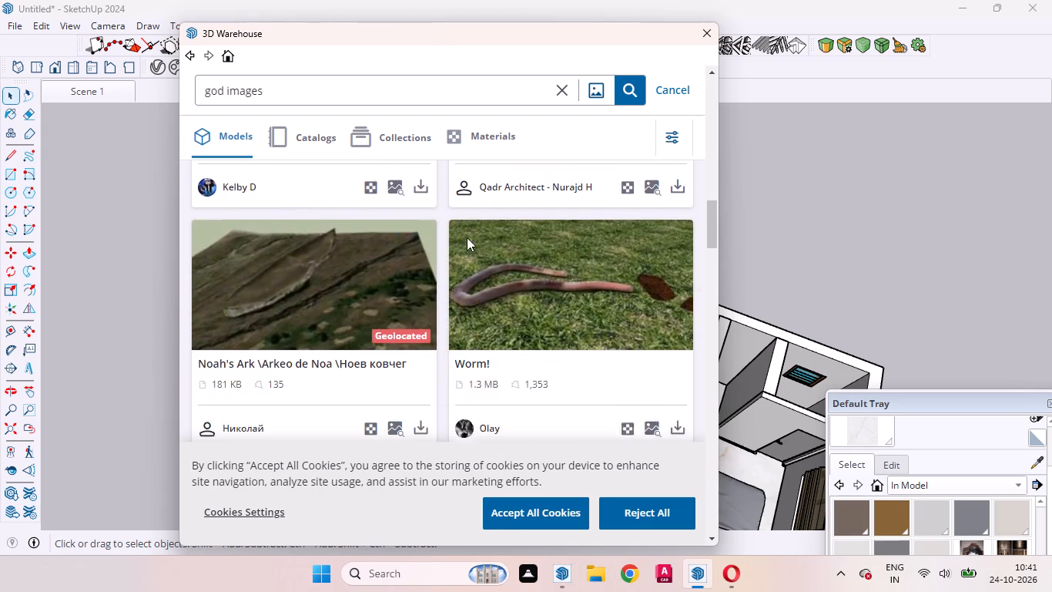
scroll(467, 237, "down", 9)
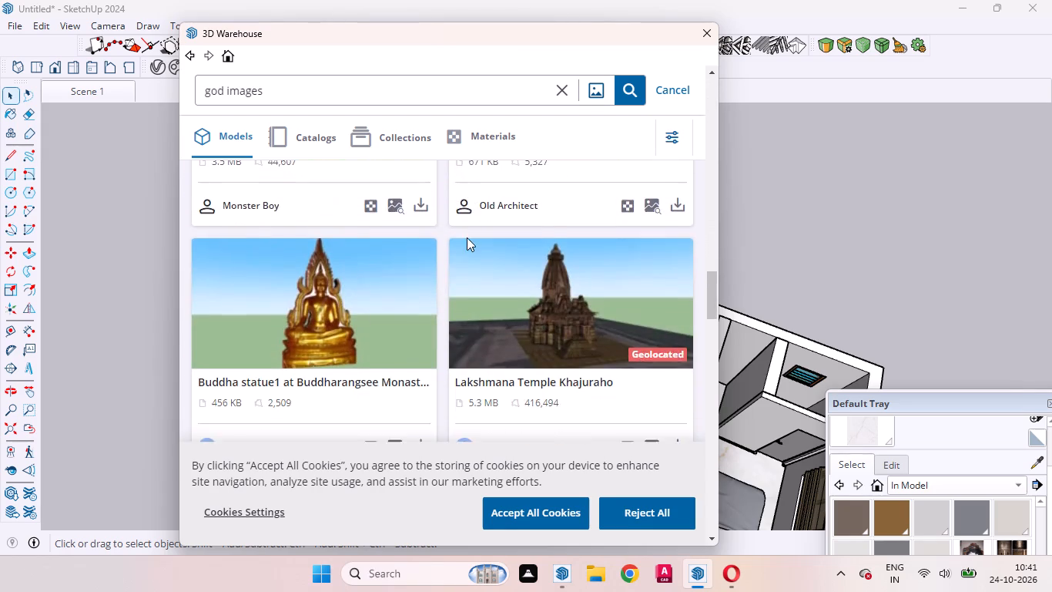
scroll(467, 237, "down", 19)
scroll(467, 237, "down", 5)
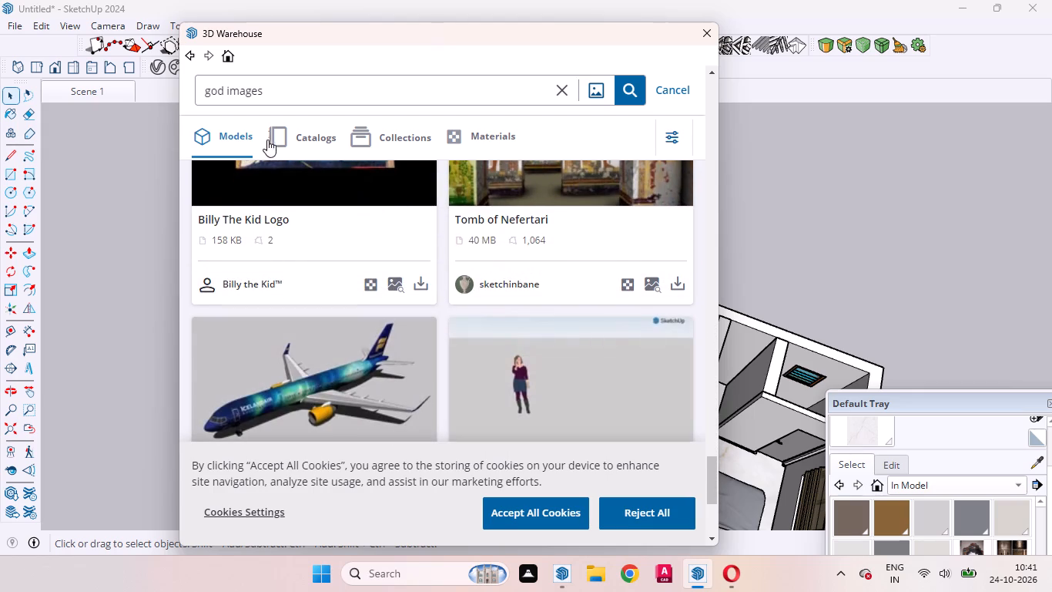
Refine the model search to "hindu god images".
left_click(233, 92)
left_click(206, 89)
type("him")
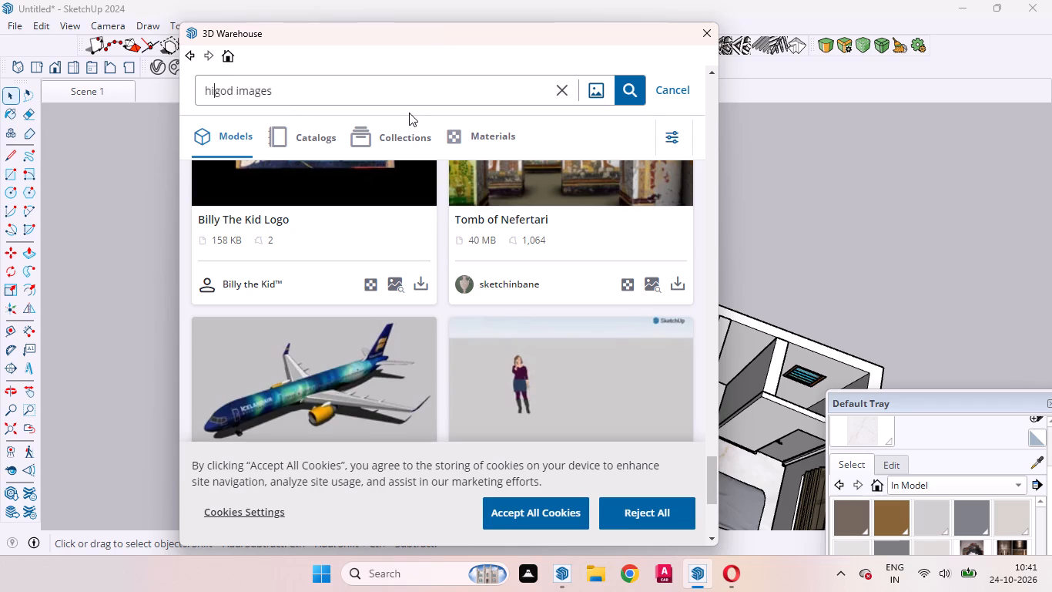
key("BackSpace")
type("ndu")
key("space")
key("Return")
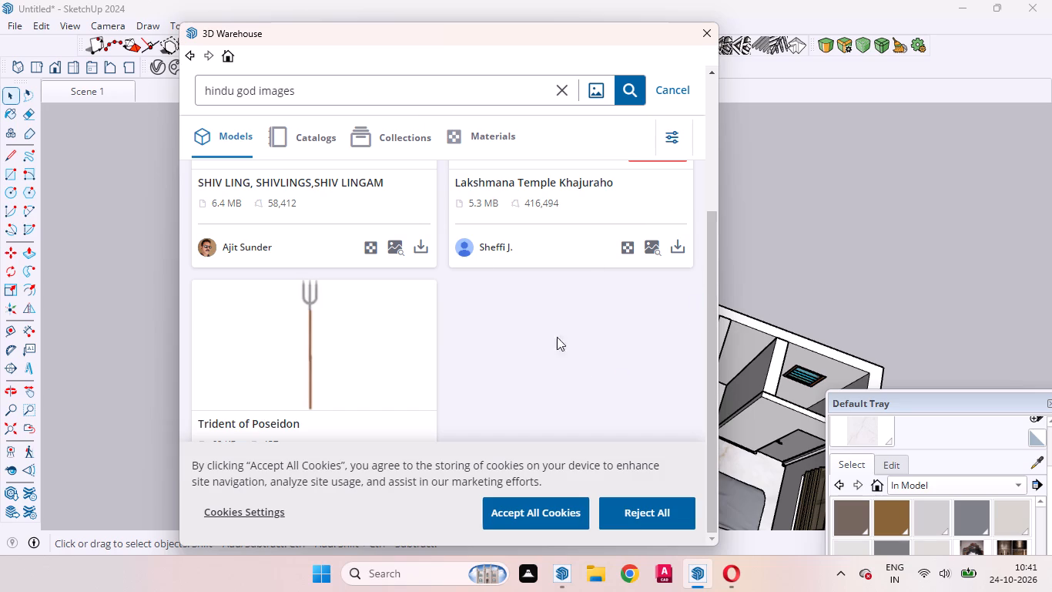
Examine the models offered for "hindu god images" for a suitable deity piece.
scroll(309, 118, "up", 4)
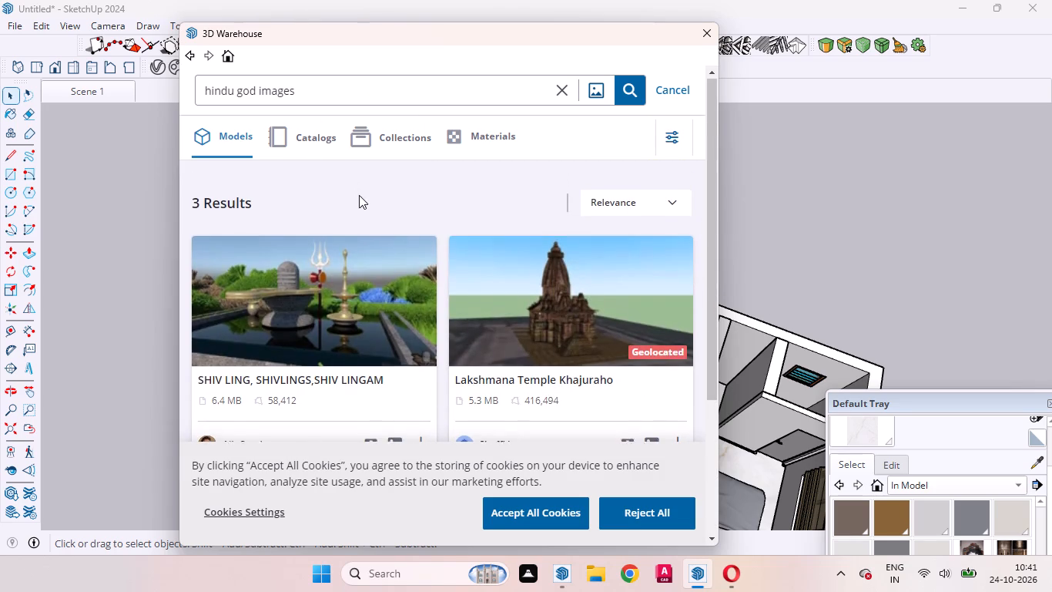
scroll(359, 195, "down", 1)
scroll(410, 285, "up", 12)
scroll(420, 274, "down", 8)
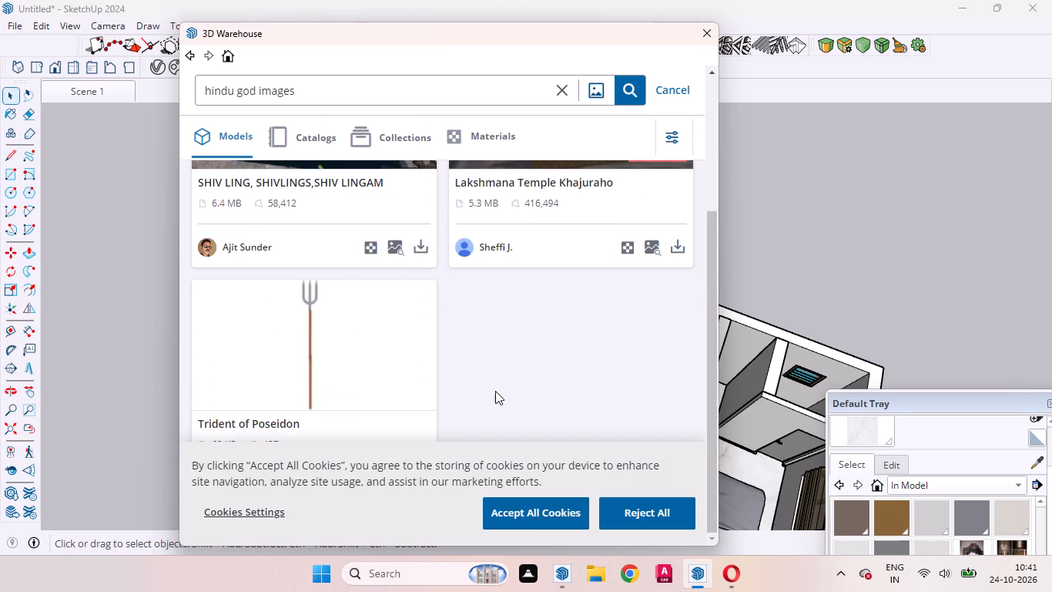
scroll(495, 383, "down", 3)
scroll(454, 348, "up", 4)
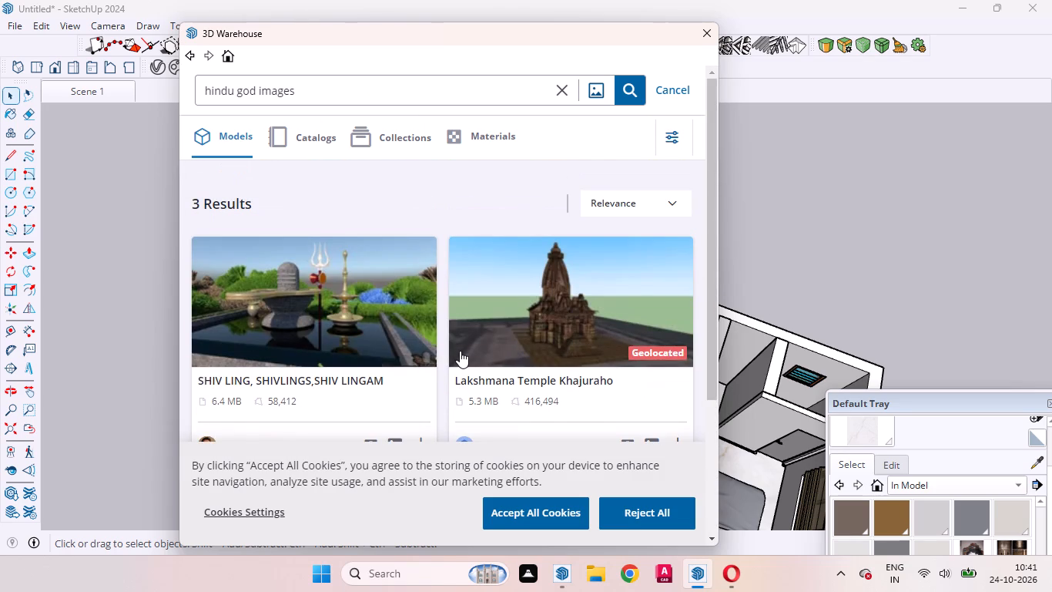
scroll(461, 348, "up", 2)
Remove "hindu" from the search wording and search the models again for "god images".
left_click(241, 86)
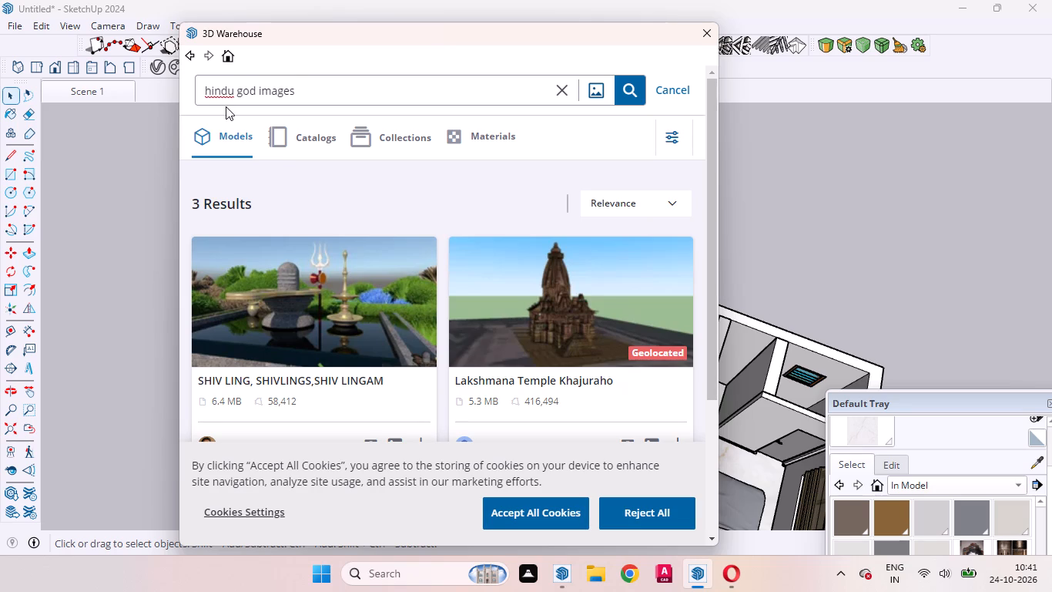
left_click(236, 91)
key("BackSpace")
key("BackSpace")
key("BackSpace")
key("BackSpace")
key("BackSpace")
key("BackSpace")
key("BackSpace")
key("BackSpace")
key("BackSpace")
key("BackSpace")
key("BackSpace")
key("BackSpace")
key("BackSpace")
key("Return")
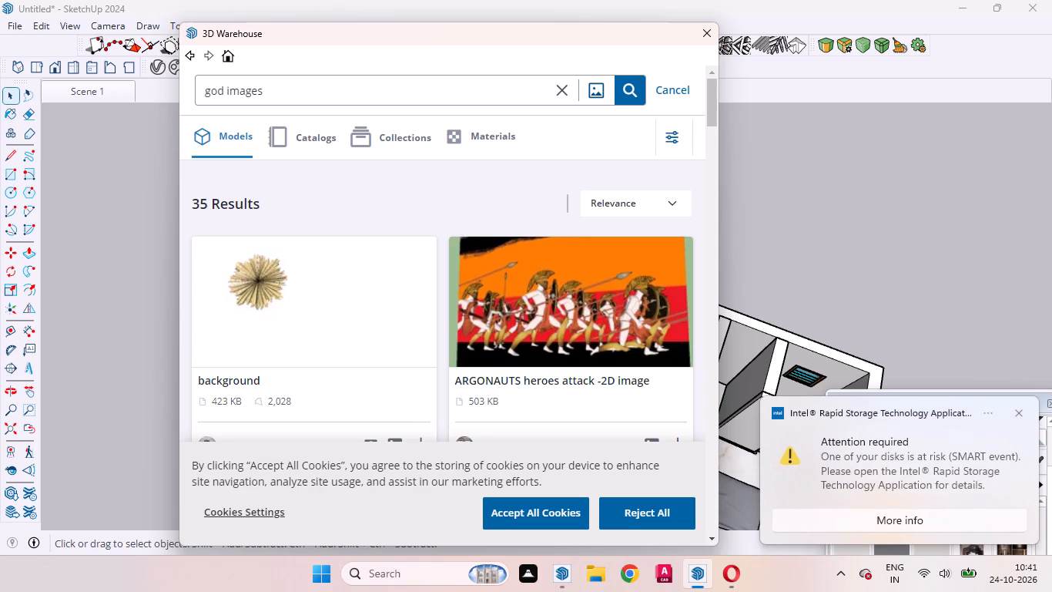
Look through the "god images" model results for a suitable deity piece, checking the sort options, and close the model library.
scroll(541, 331, "down", 1)
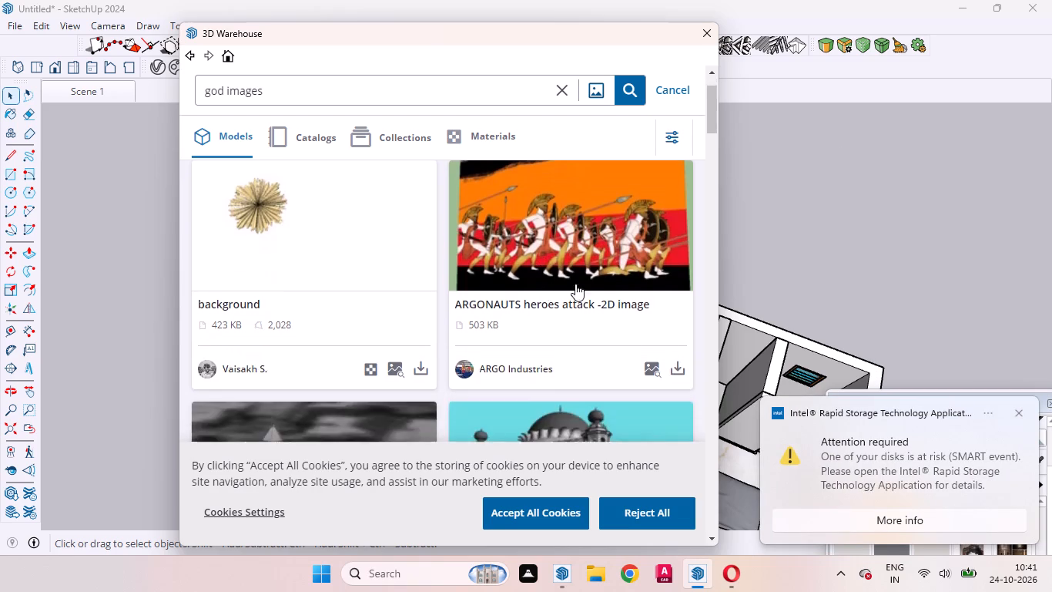
scroll(634, 237, "up", 4)
left_click(661, 202)
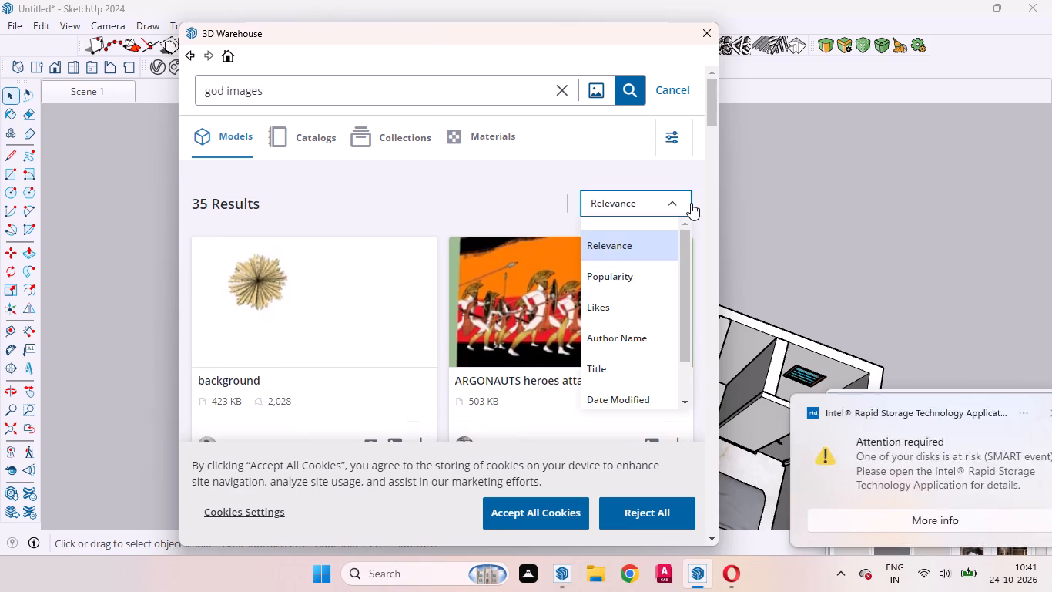
scroll(654, 271, "down", 3)
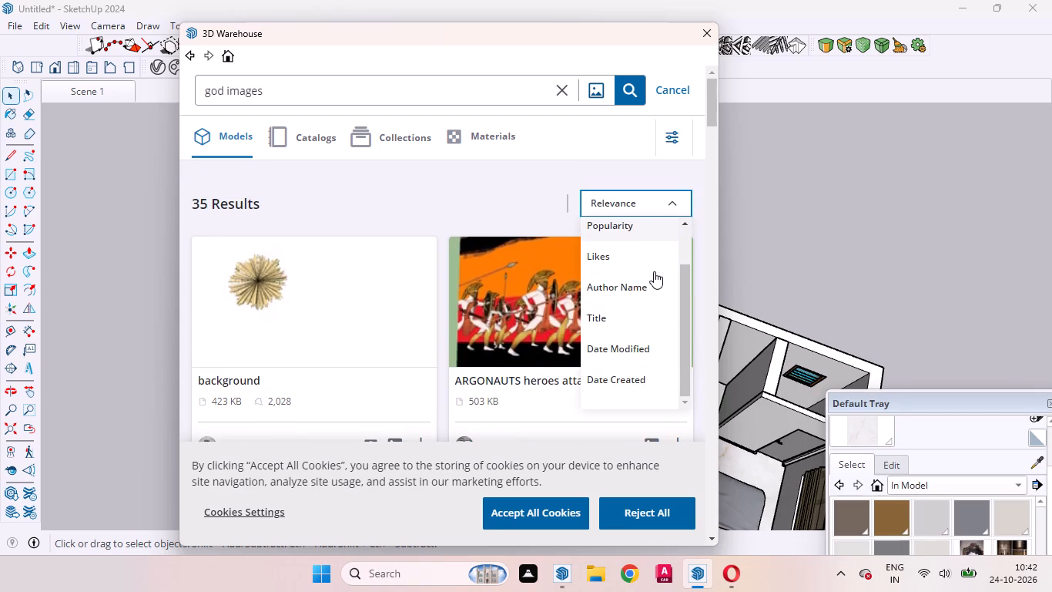
scroll(654, 271, "down", 2)
scroll(654, 271, "up", 3)
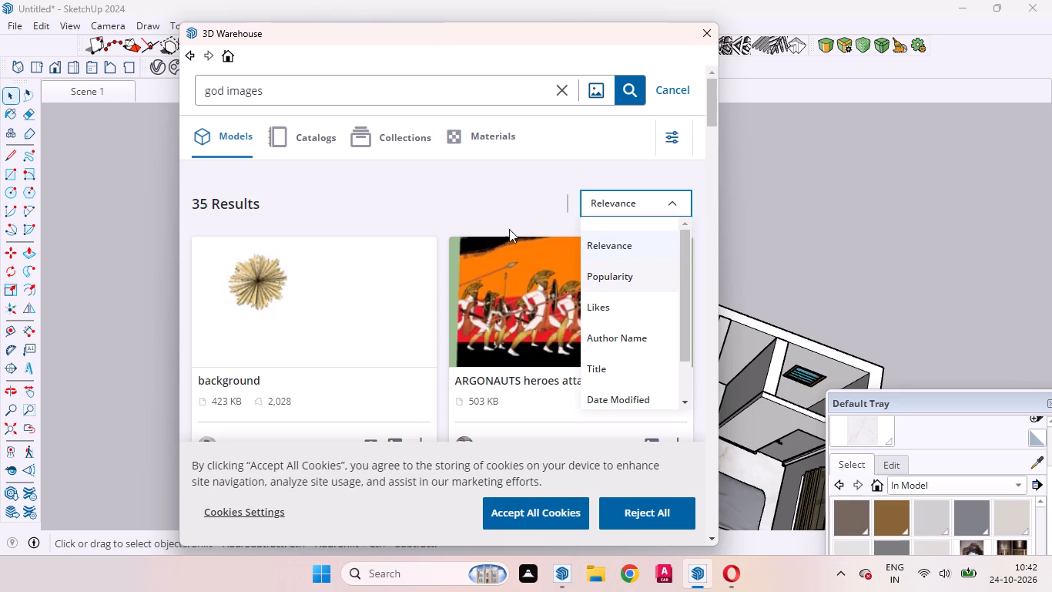
left_click(514, 216)
scroll(556, 257, "down", 8)
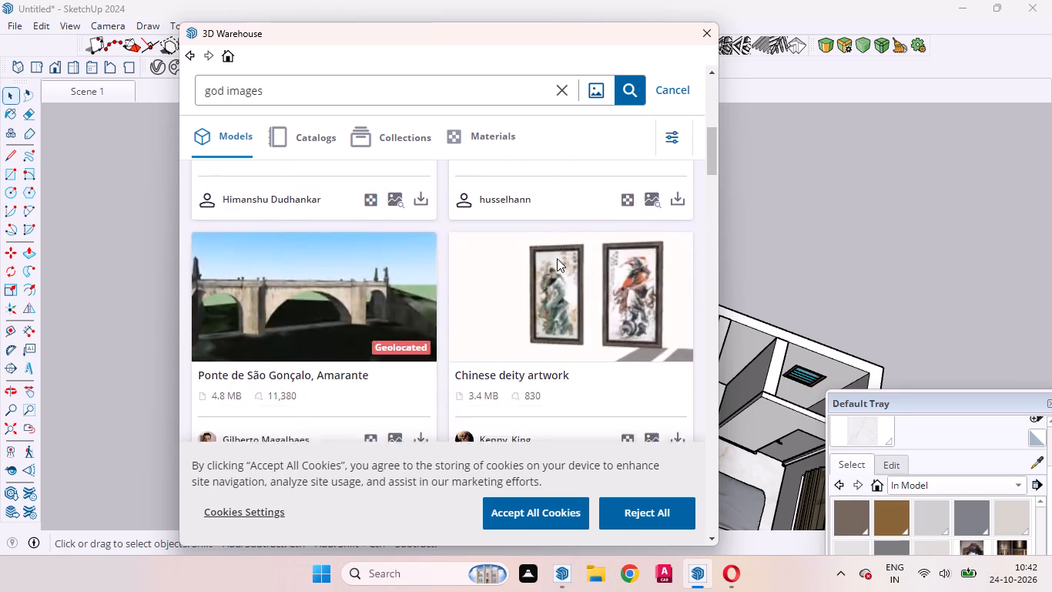
scroll(557, 258, "down", 17)
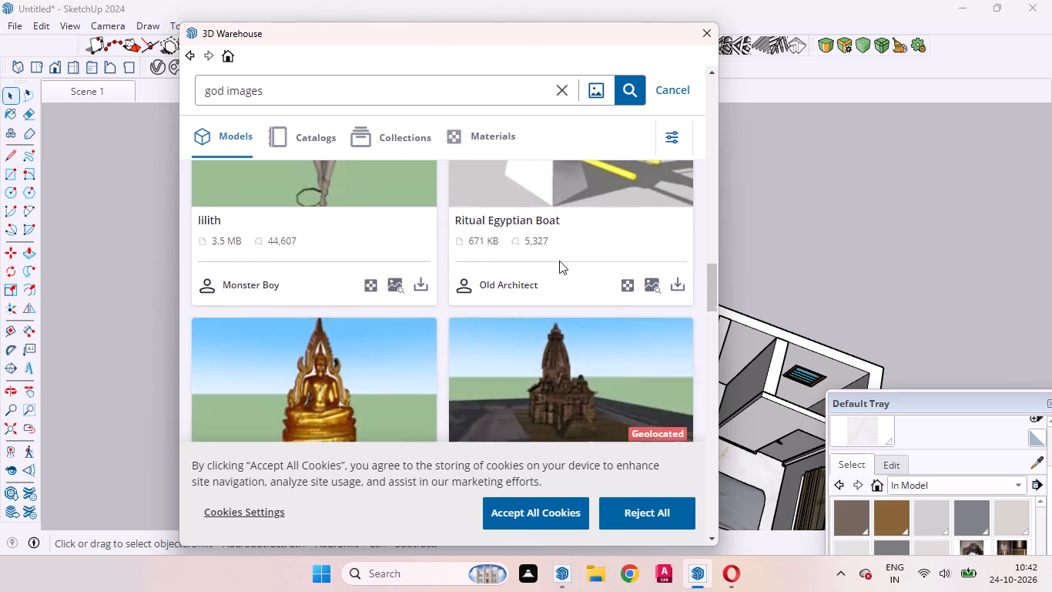
scroll(559, 261, "down", 9)
scroll(559, 261, "up", 1)
scroll(559, 261, "down", 9)
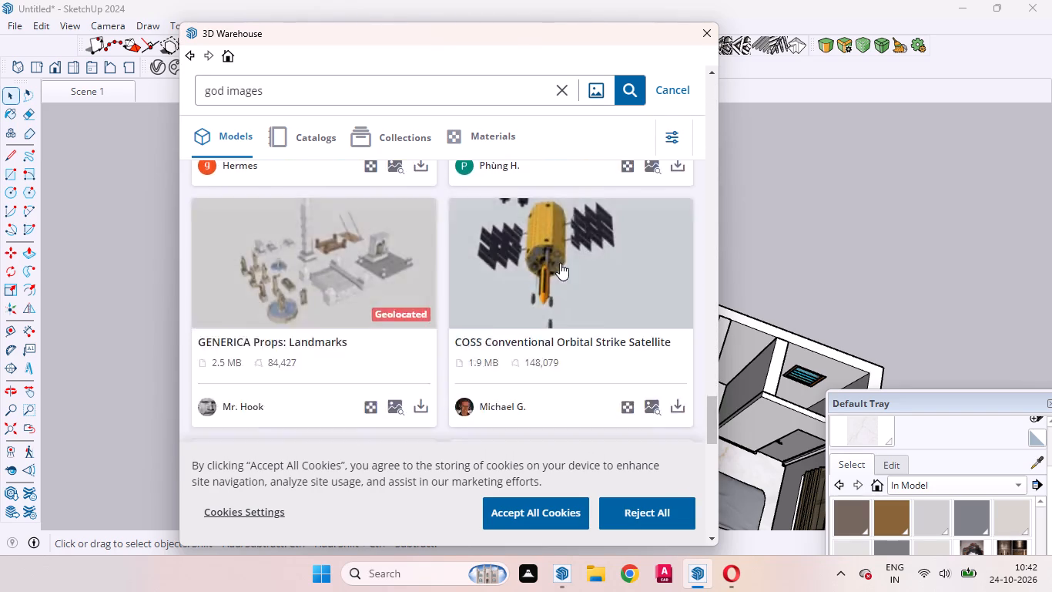
scroll(560, 263, "down", 20)
scroll(560, 263, "down", 3)
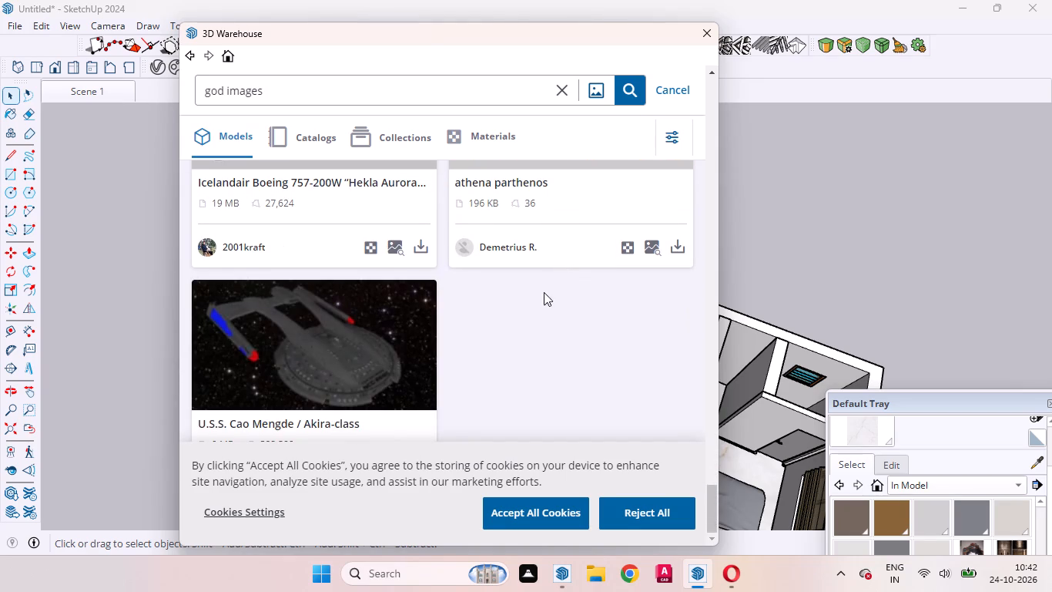
scroll(544, 292, "down", 2)
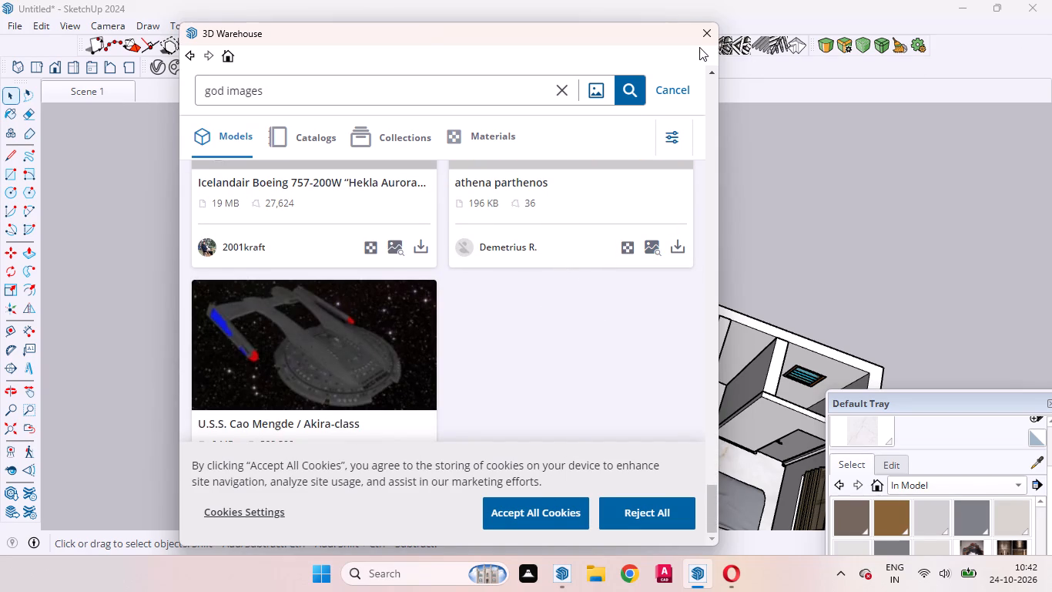
left_click(699, 32)
Examine the passage with its cabinet and louvred window within the surrounding house.
scroll(550, 281, "down", 4)
scroll(582, 189, "down", 4)
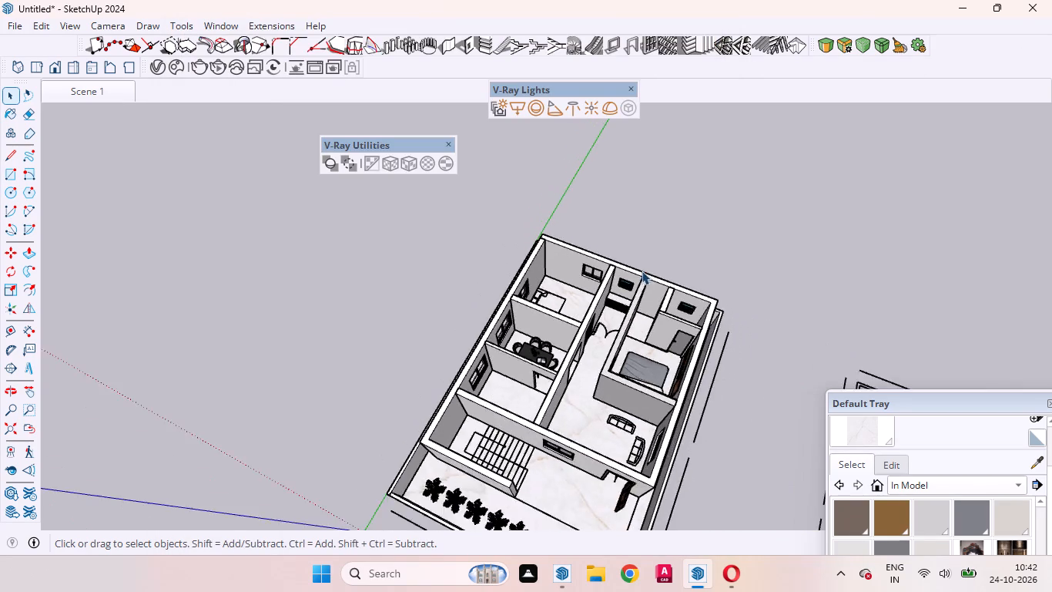
scroll(641, 294, "up", 16)
middle_click_drag(586, 297, 716, 199)
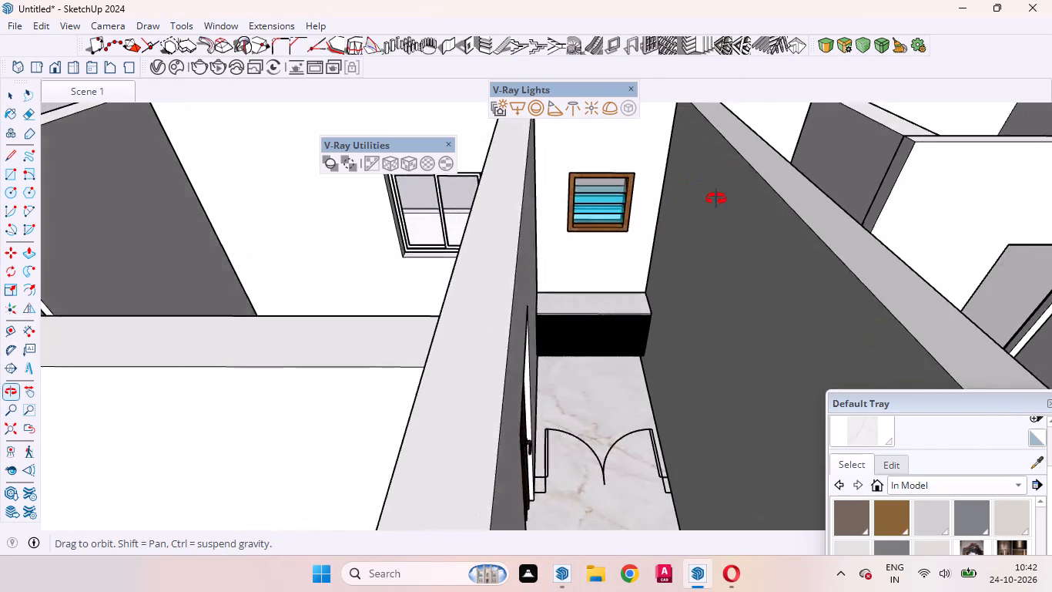
middle_click_drag(716, 199, 717, 205)
scroll(611, 237, "up", 5)
scroll(570, 249, "down", 4)
middle_click_drag(590, 264, 581, 151)
scroll(581, 152, "up", 1)
middle_click_drag(581, 151, 474, 368)
scroll(615, 239, "down", 15)
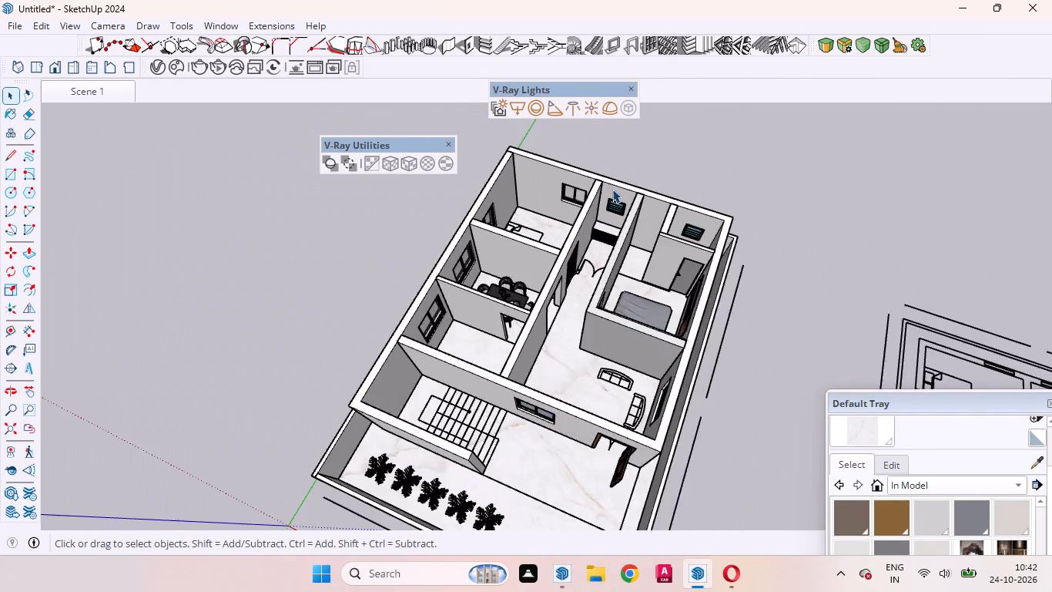
scroll(610, 230, "up", 5)
middle_click_drag(610, 229, 772, 124)
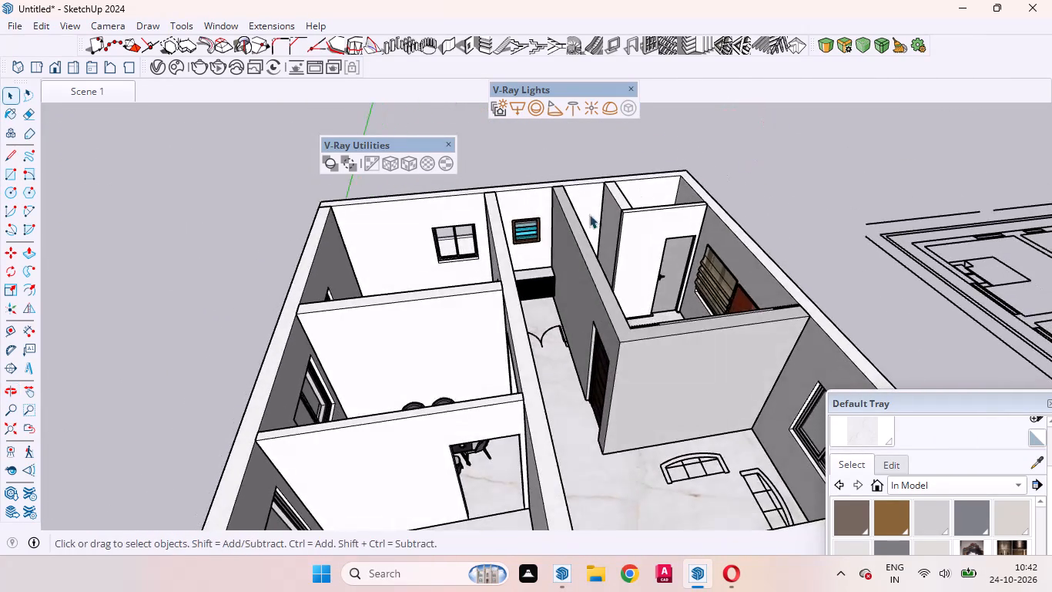
scroll(590, 213, "up", 9)
scroll(537, 237, "down", 14)
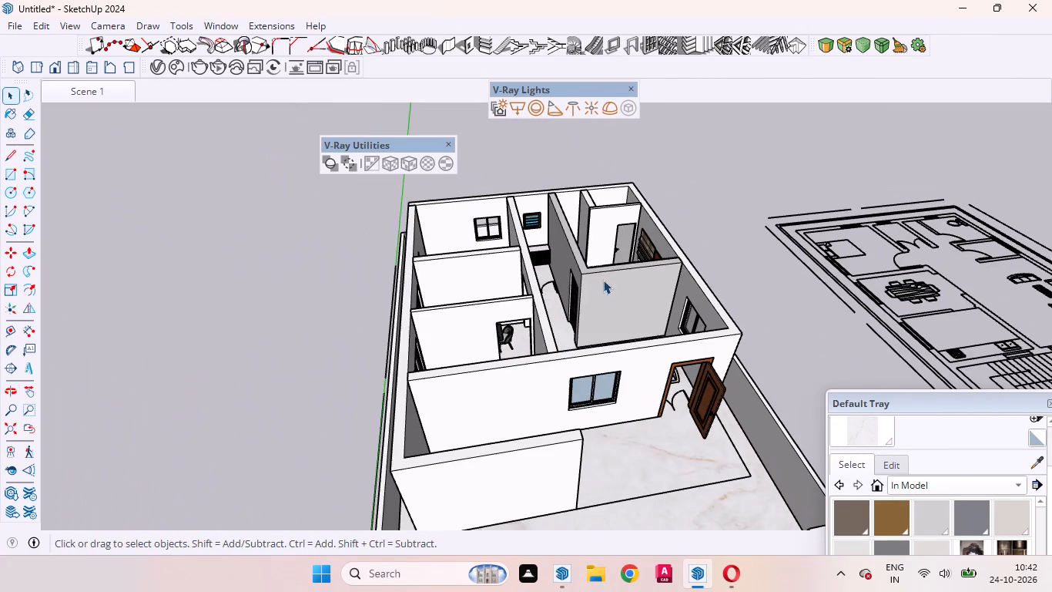
middle_click_drag(582, 240, 650, 227)
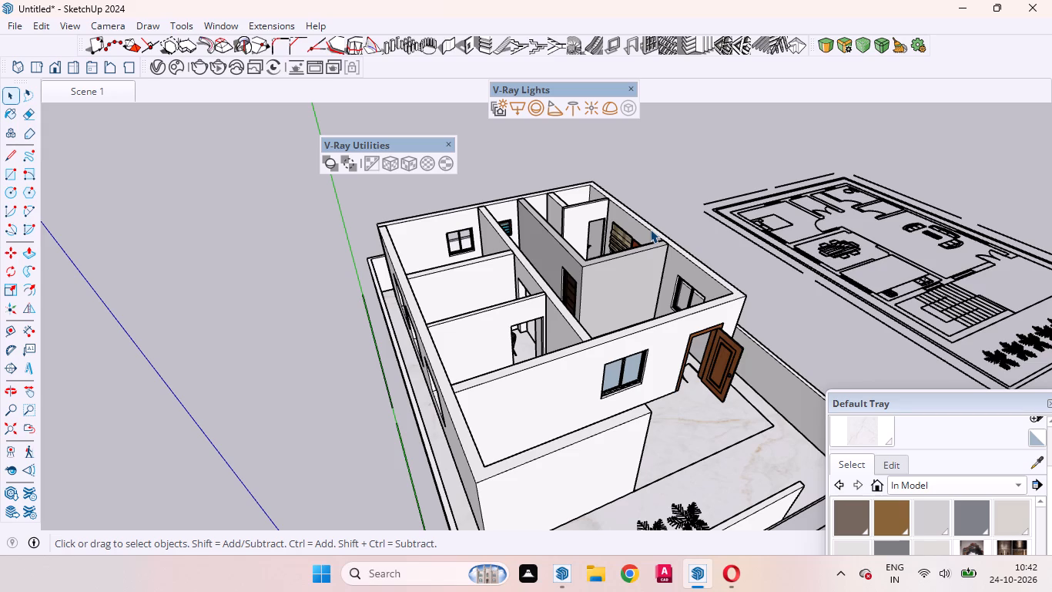
Look over the house's rooms from above and from several sides, through to the kitchen with its counter outline.
scroll(638, 141, "down", 4)
scroll(609, 203, "up", 4)
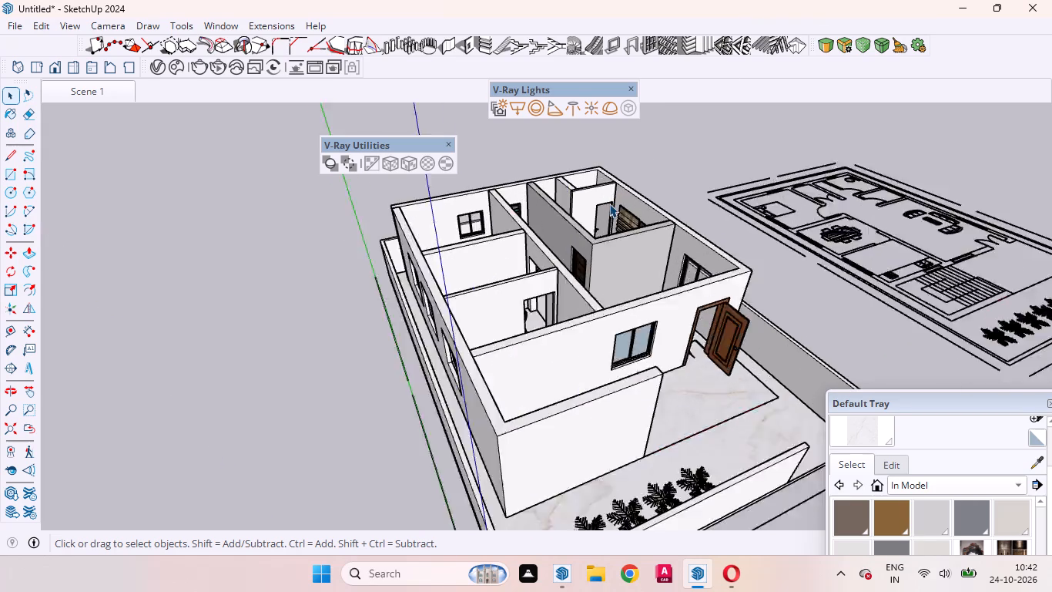
scroll(609, 203, "up", 2)
middle_click_drag(616, 230, 485, 353)
scroll(485, 354, "up", 1)
scroll(739, 194, "up", 5)
scroll(642, 264, "down", 5)
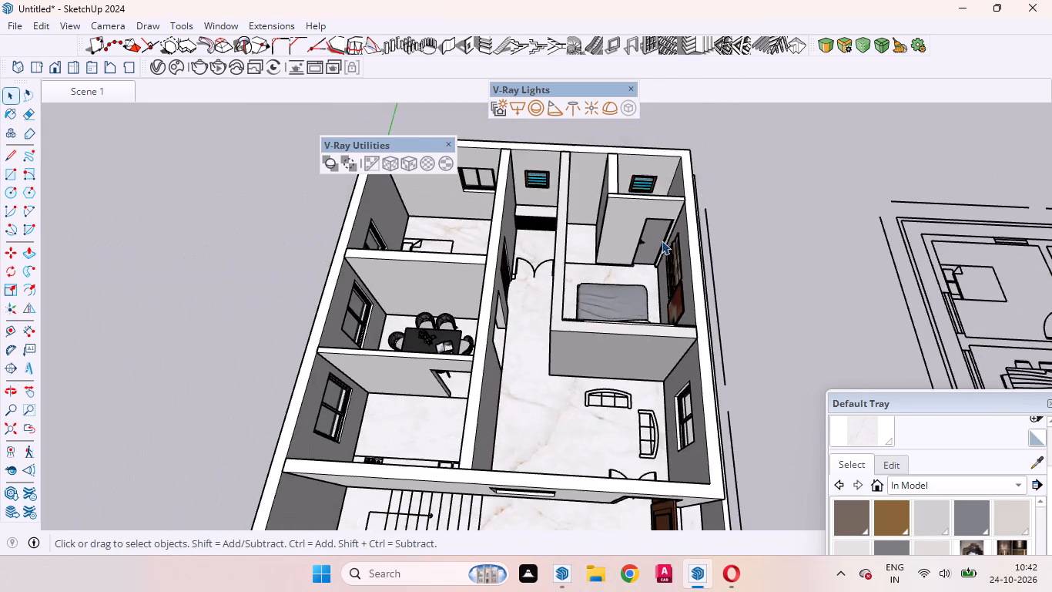
scroll(684, 230, "down", 5)
scroll(526, 242, "up", 5)
middle_click_drag(571, 240, 565, 180)
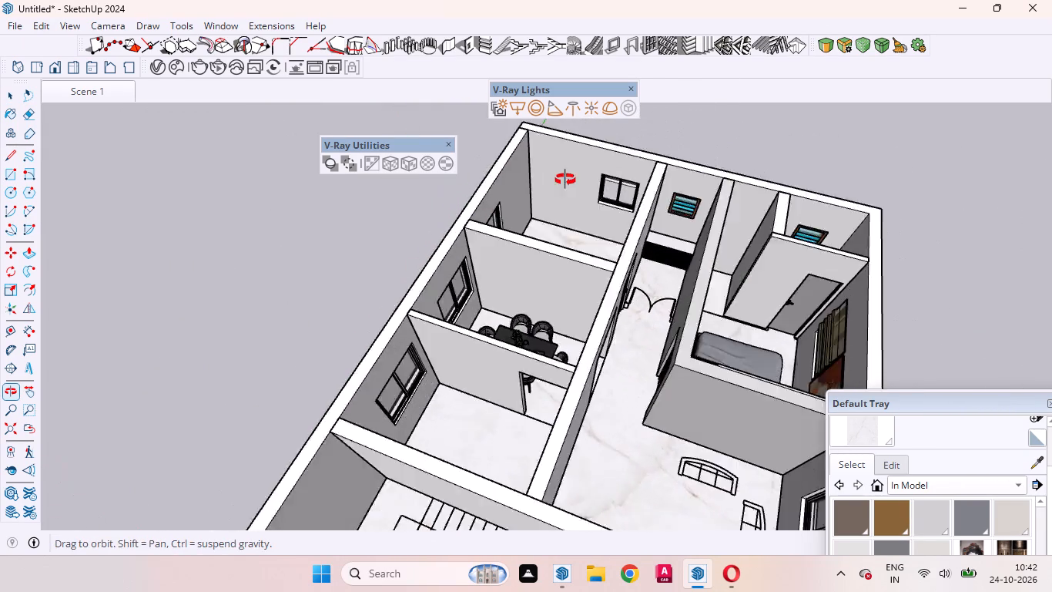
middle_click_drag(565, 180, 571, 178)
middle_click_drag(528, 393, 333, 410)
scroll(424, 436, "up", 1)
middle_click_drag(561, 304, 338, 498)
scroll(667, 316, "down", 5)
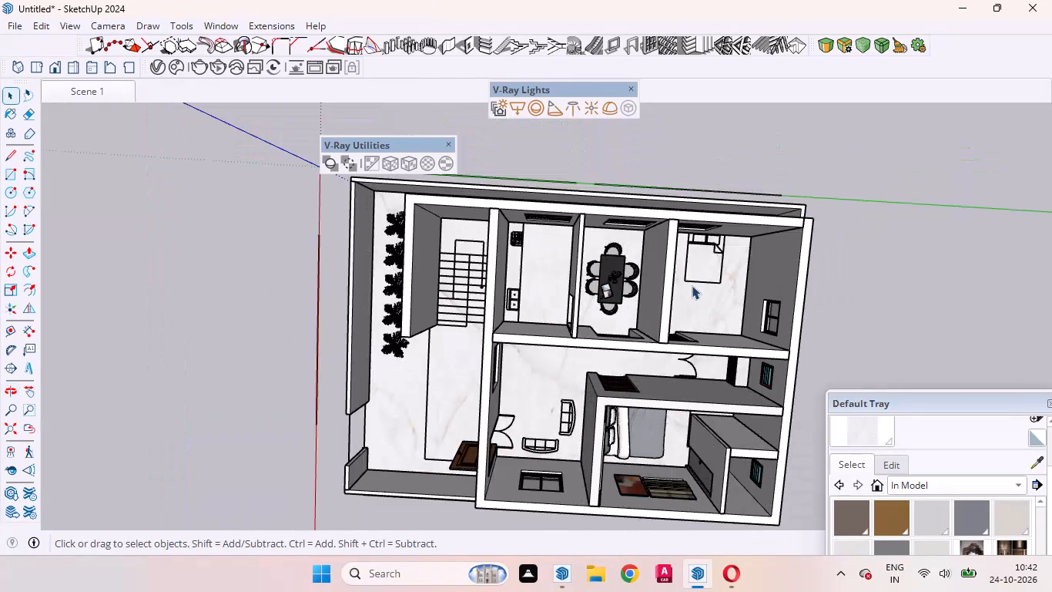
scroll(729, 243, "down", 4)
middle_click_drag(855, 267, 412, 235)
scroll(648, 207, "down", 3)
scroll(735, 261, "down", 3)
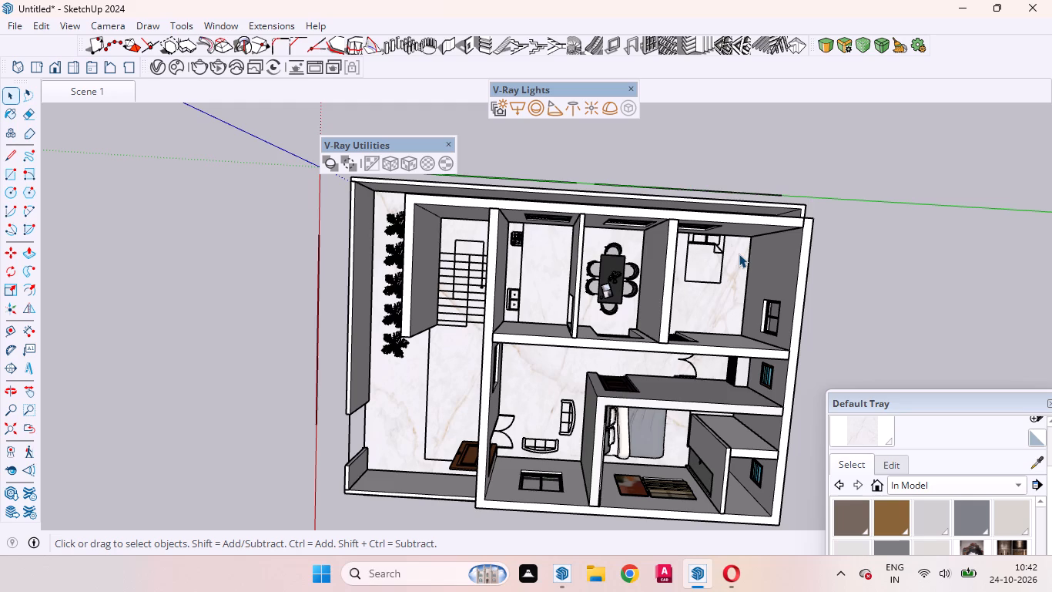
scroll(666, 254, "down", 4)
scroll(626, 264, "up", 10)
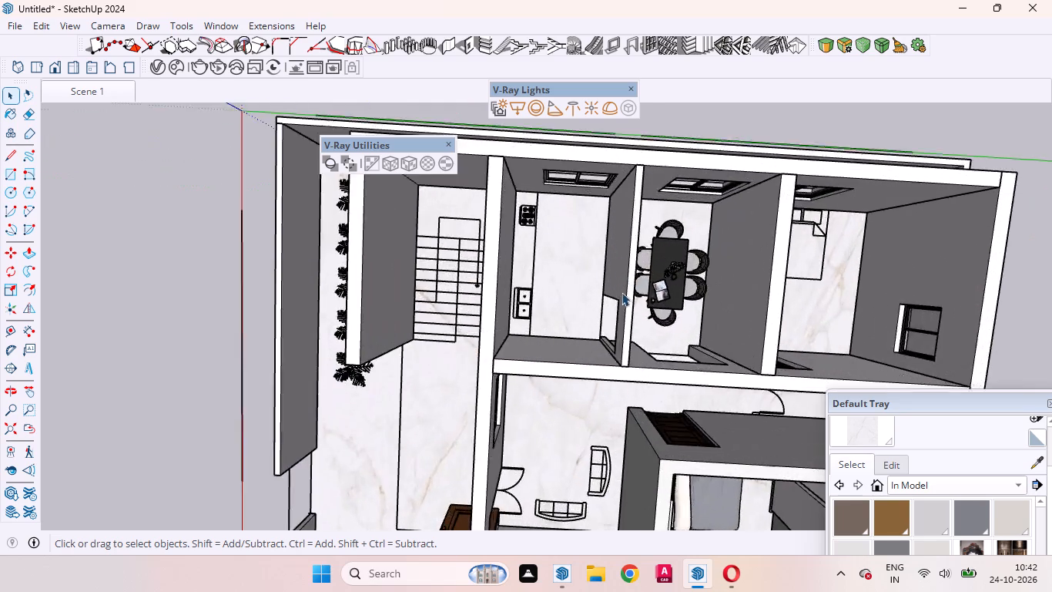
middle_click_drag(621, 314, 395, 132)
scroll(545, 322, "up", 1)
scroll(601, 298, "down", 4)
middle_click_drag(598, 350, 380, 393)
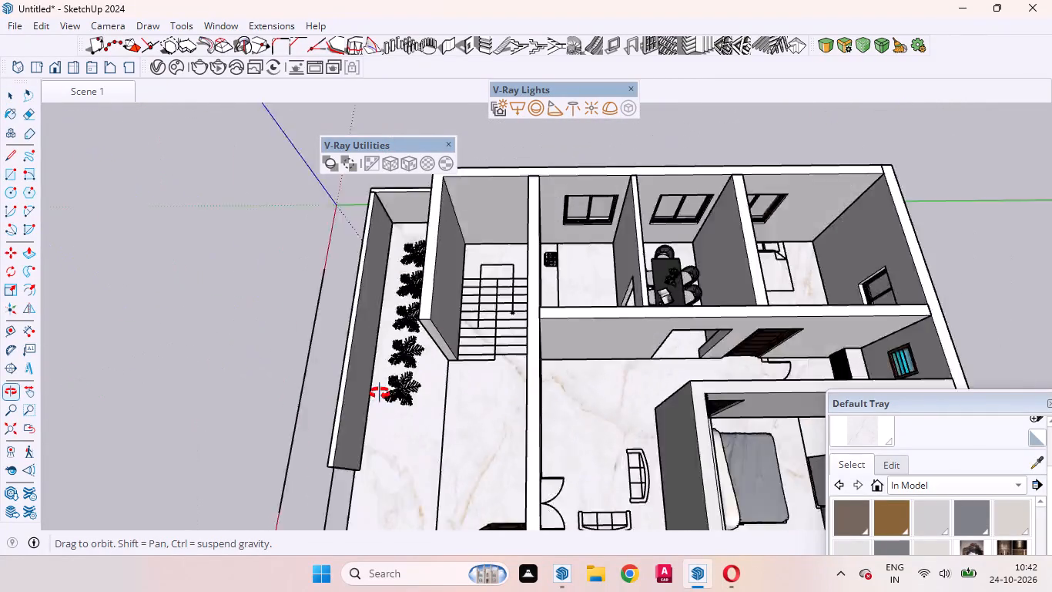
middle_click_drag(380, 393, 190, 308)
scroll(625, 293, "up", 4)
middle_click_drag(659, 317, 467, 438)
scroll(571, 342, "down", 4)
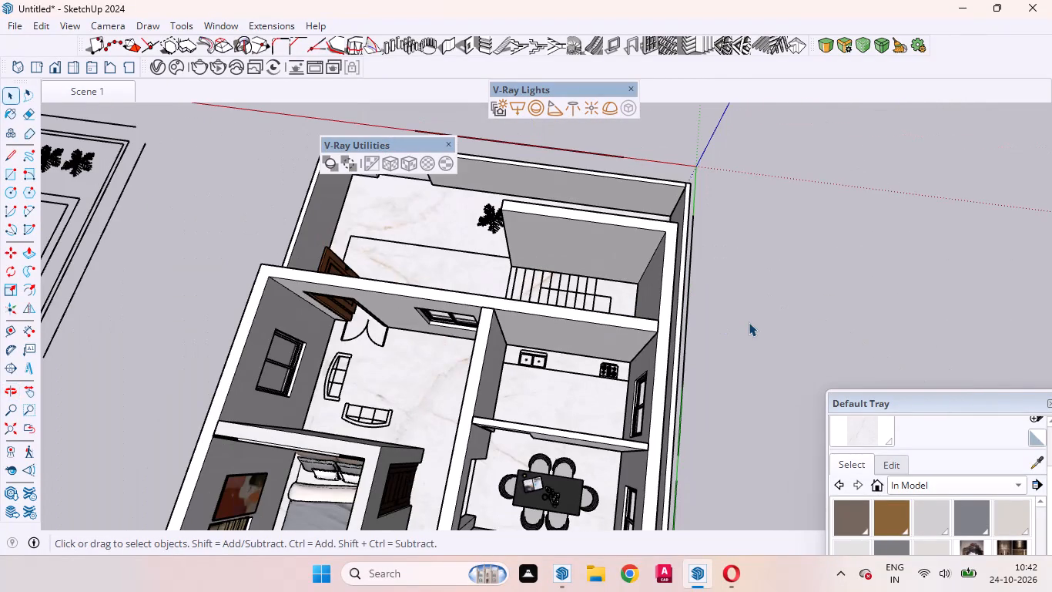
In a new group, draw a rectangle over the kitchen counter outline that holds the sink and hob, corner to corner.
right_click(742, 330)
left_click(763, 382)
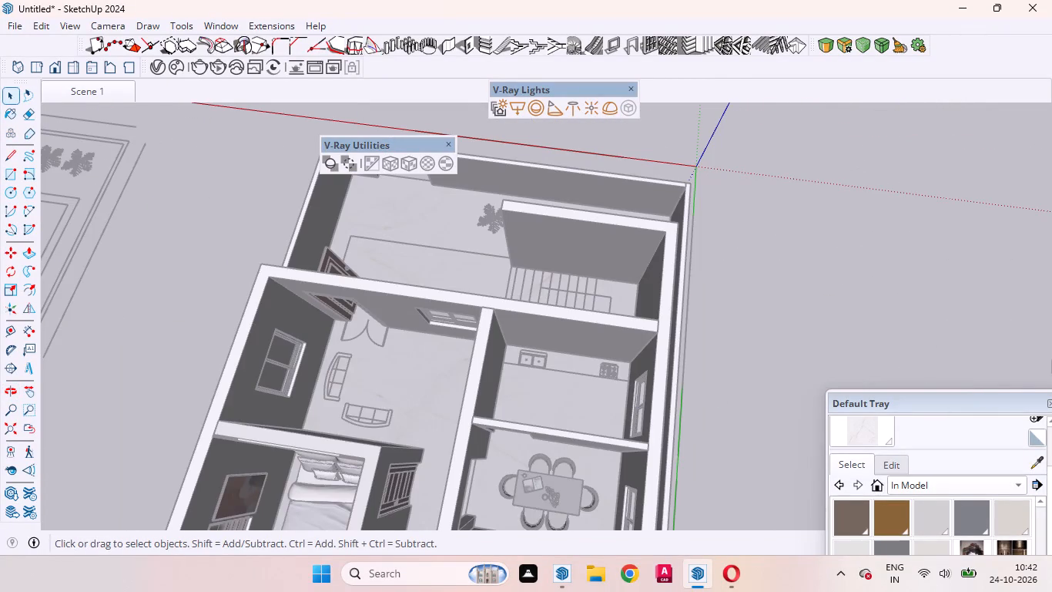
left_click(12, 183)
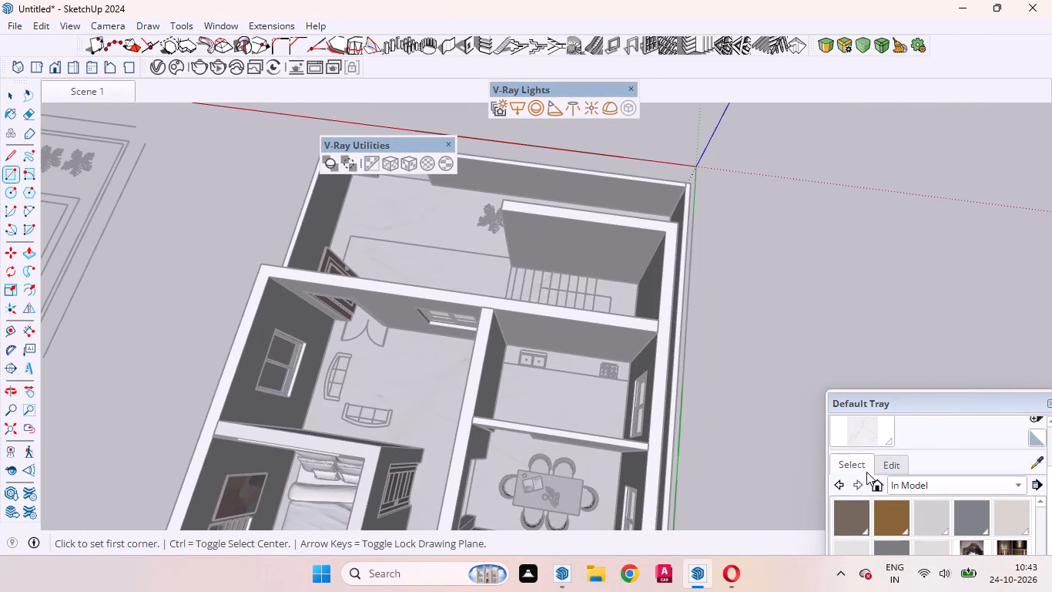
scroll(866, 472, "up", 9)
scroll(621, 372, "up", 4)
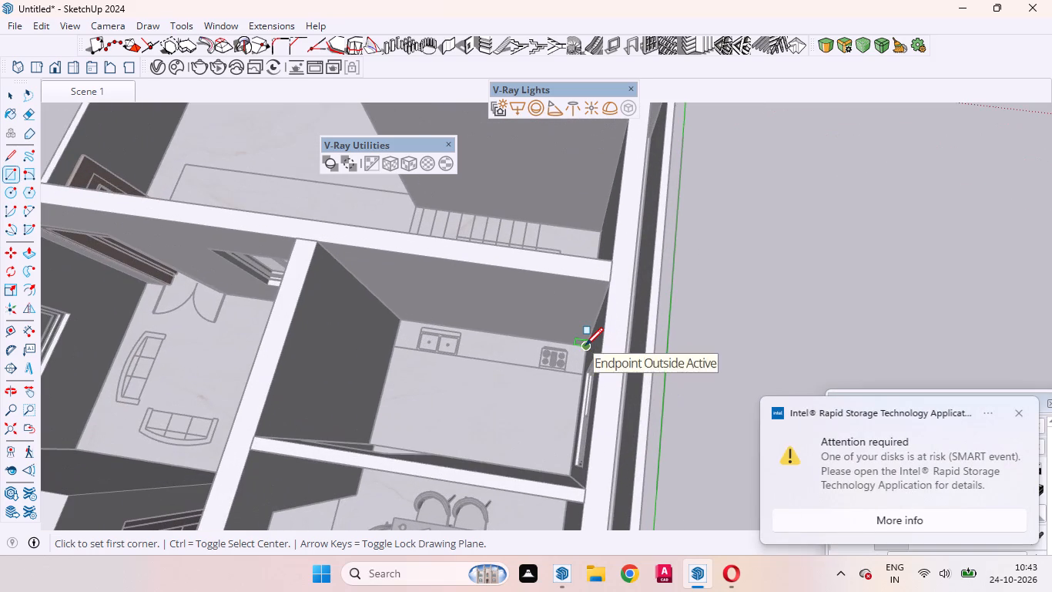
left_click(585, 345)
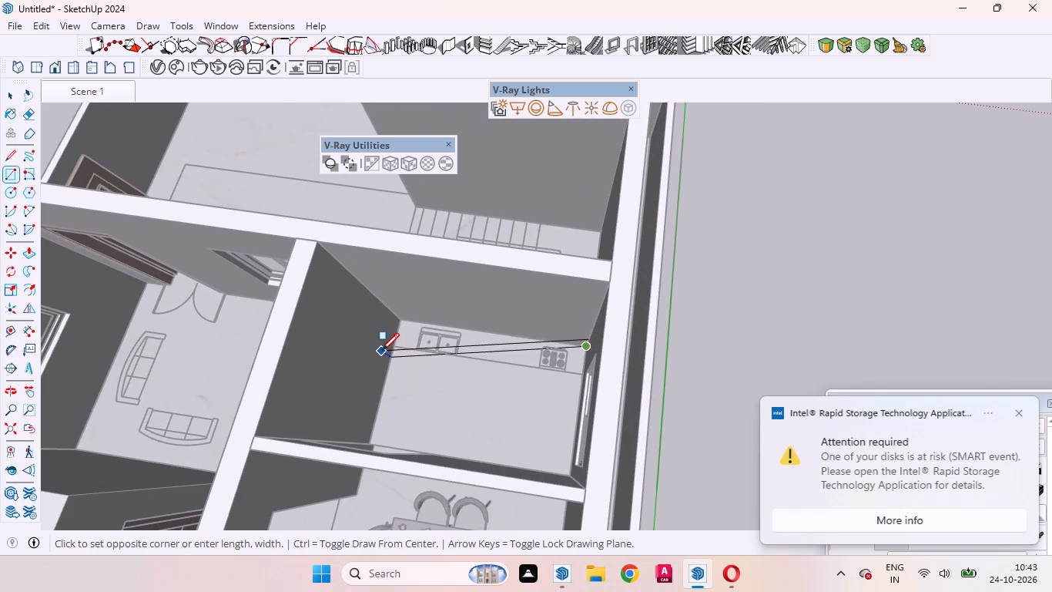
scroll(397, 345, "up", 11)
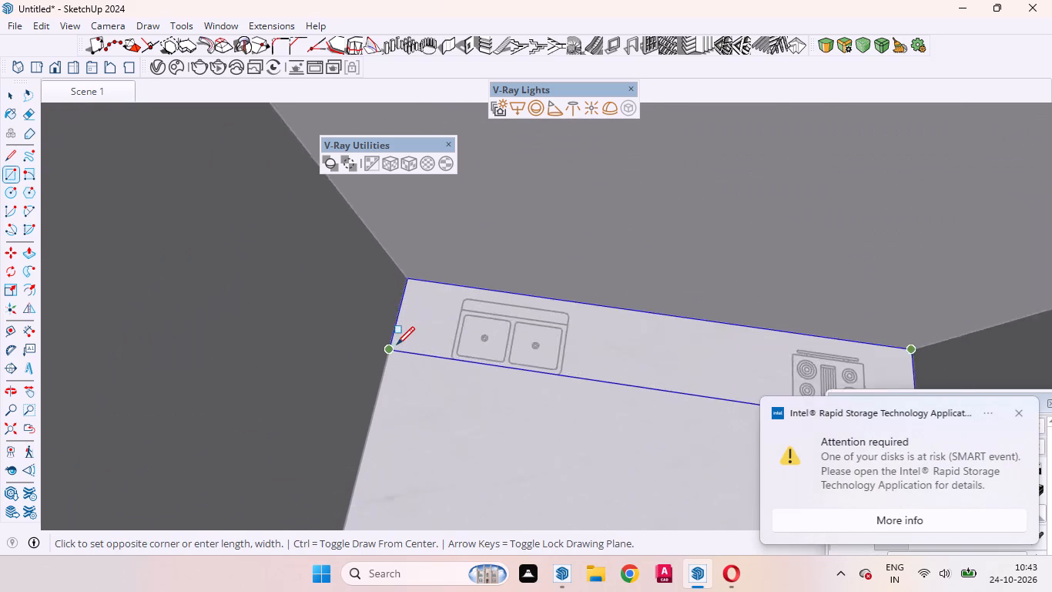
scroll(397, 345, "up", 5)
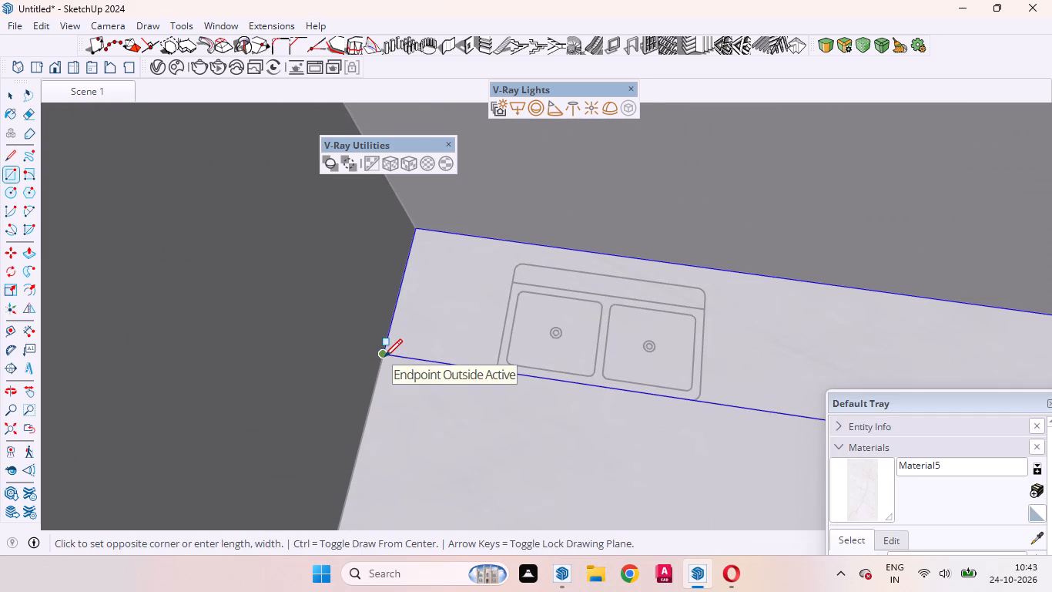
left_click(384, 357)
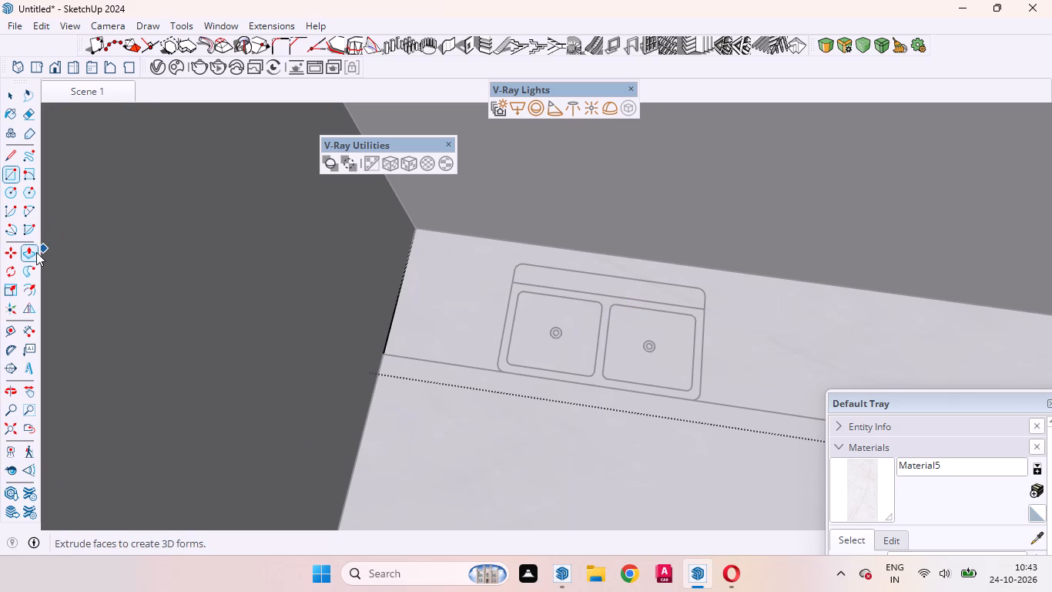
Push/Pull the kitchen counter rectangle upward by 35.
left_click(36, 252)
left_click_drag(480, 311, 501, 270)
type("35")
key("Return")
key("space")
Copy the bottom front edge of the kitchen counter block upward by 4.
scroll(473, 323, "down", 19)
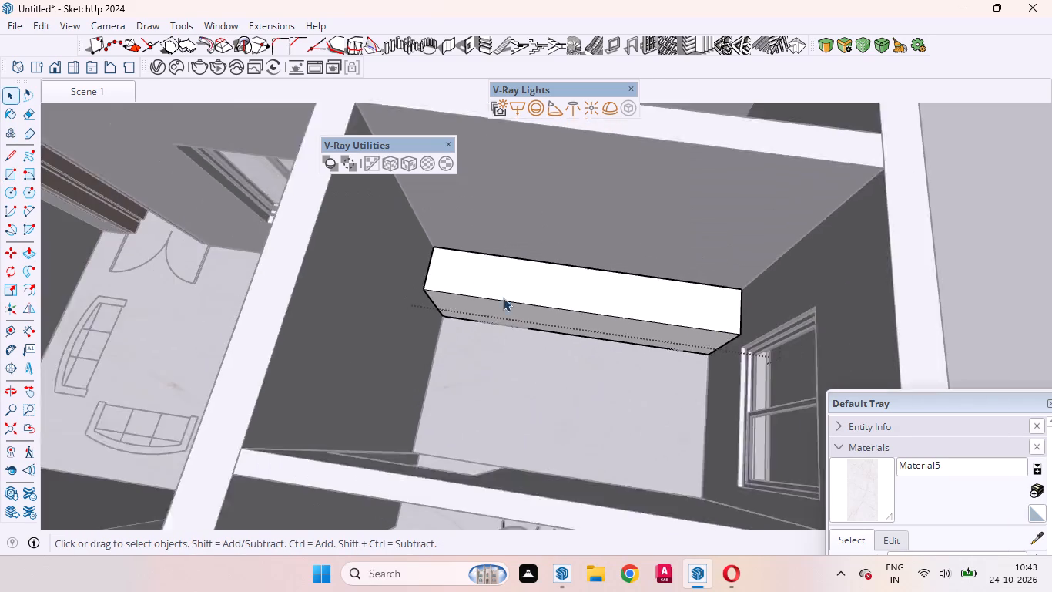
middle_click_drag(565, 369, 779, 291)
scroll(662, 287, "up", 15)
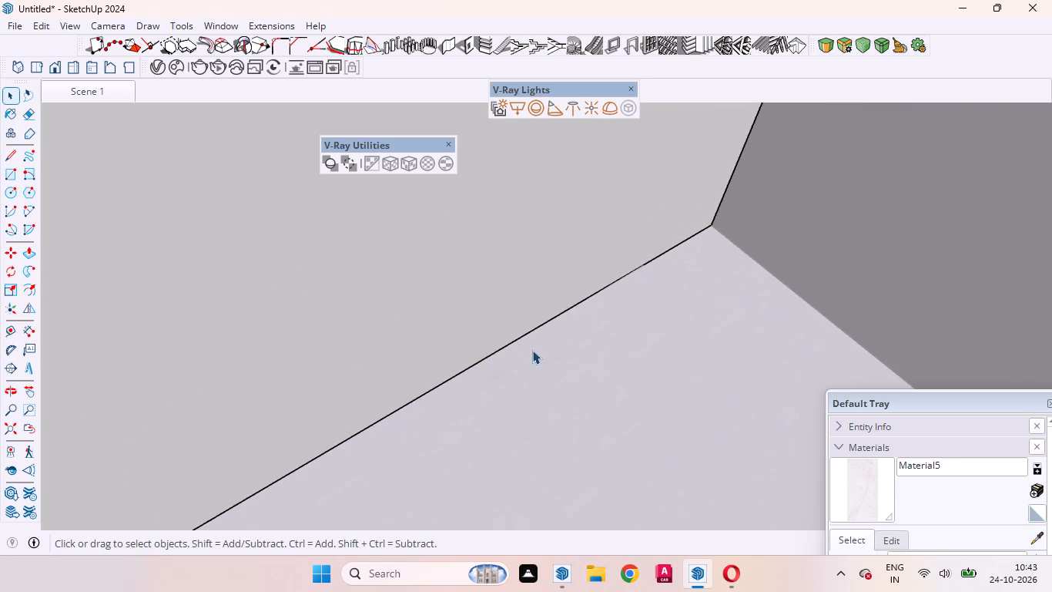
left_click(511, 342)
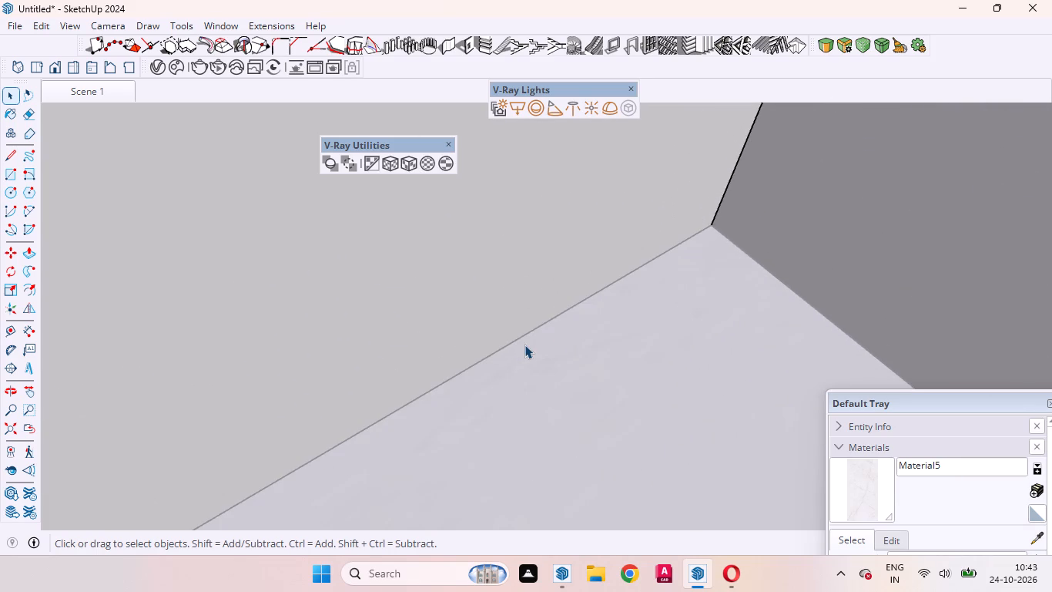
key("m")
left_click(524, 345)
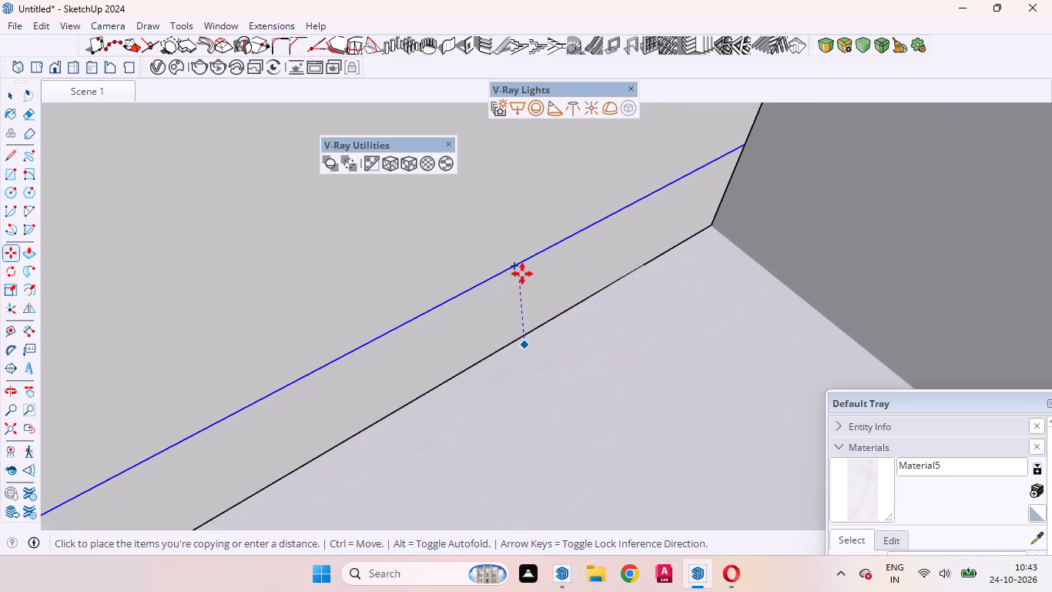
key("4")
key("Return")
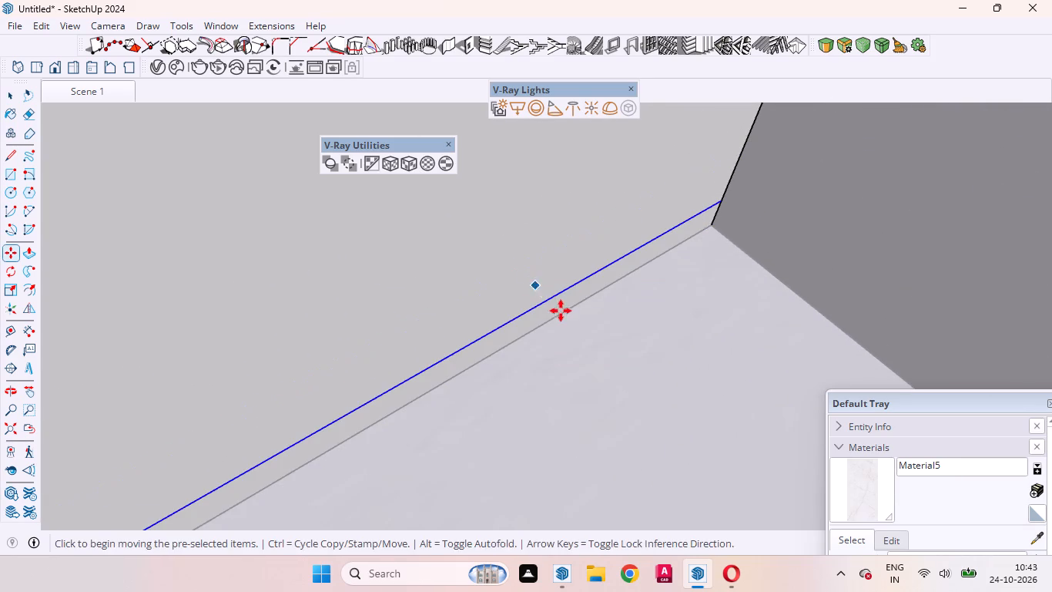
Copy the top front edge of the kitchen counter block downward by 40 mm.
key("space")
scroll(690, 368, "down", 9)
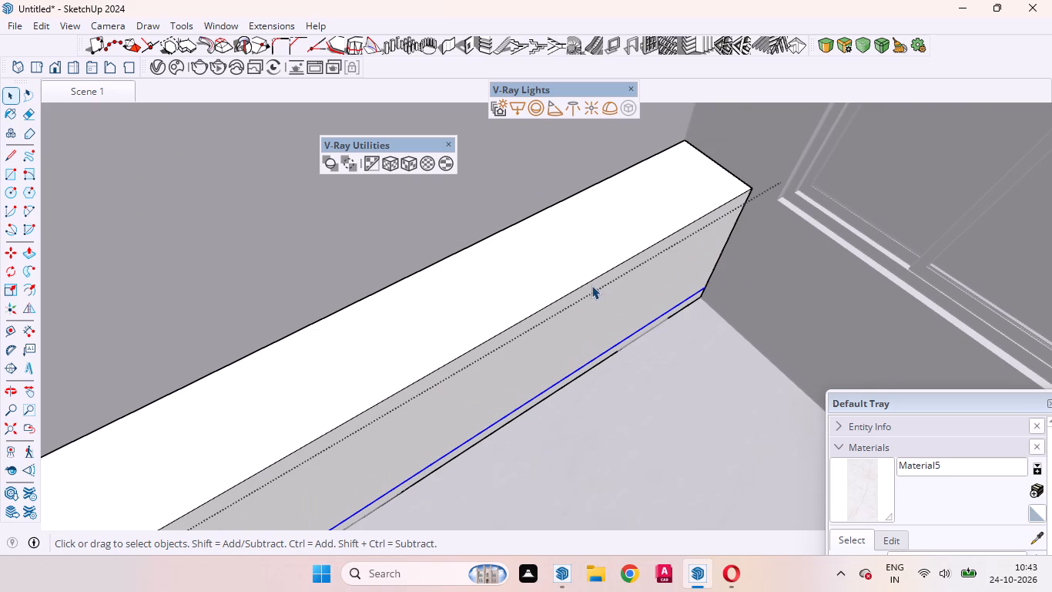
left_click(580, 288)
key("m")
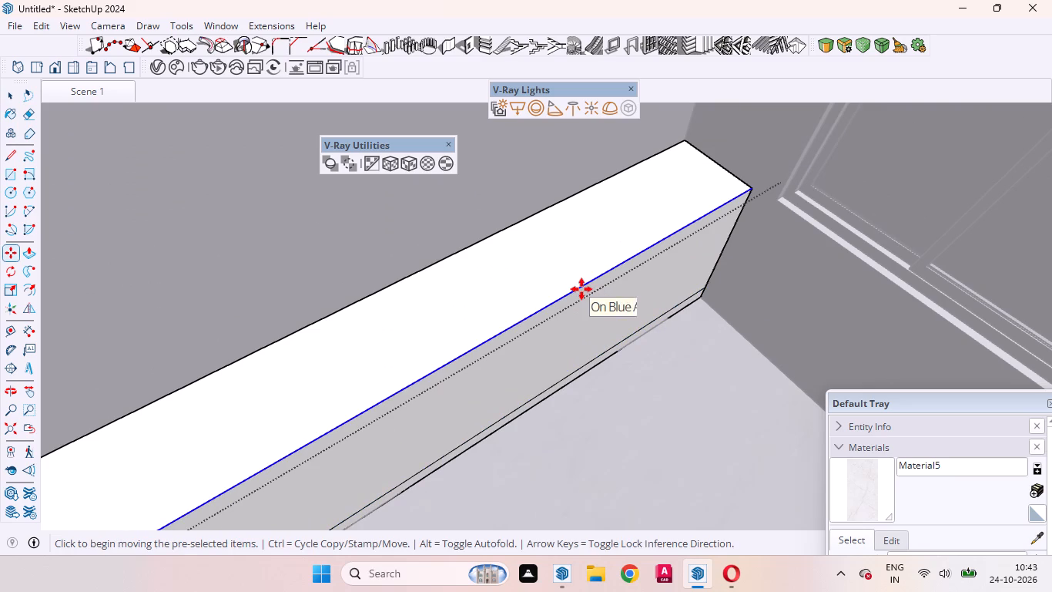
left_click(581, 289)
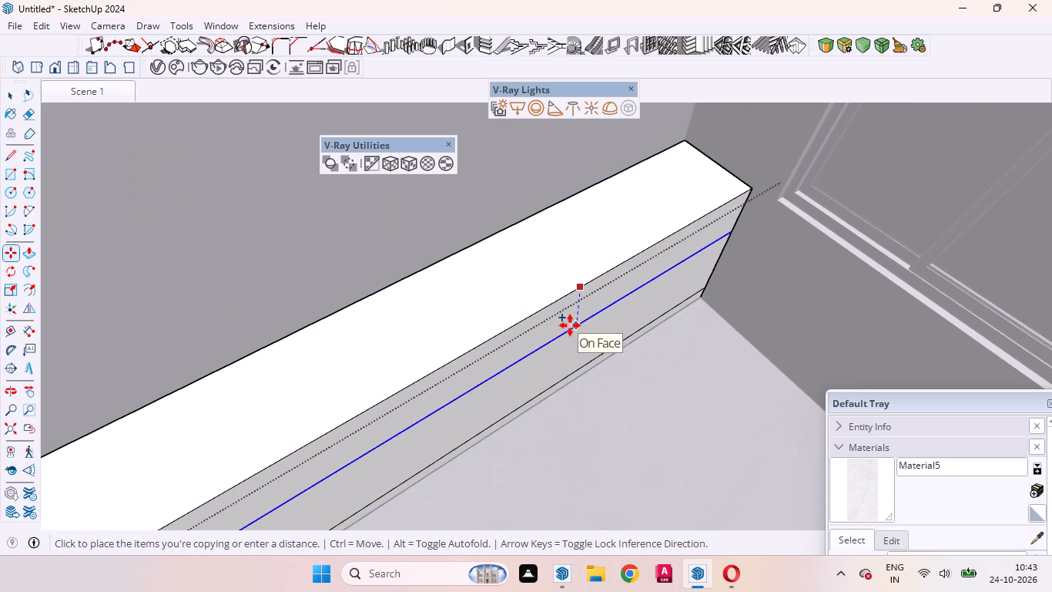
type("40mm")
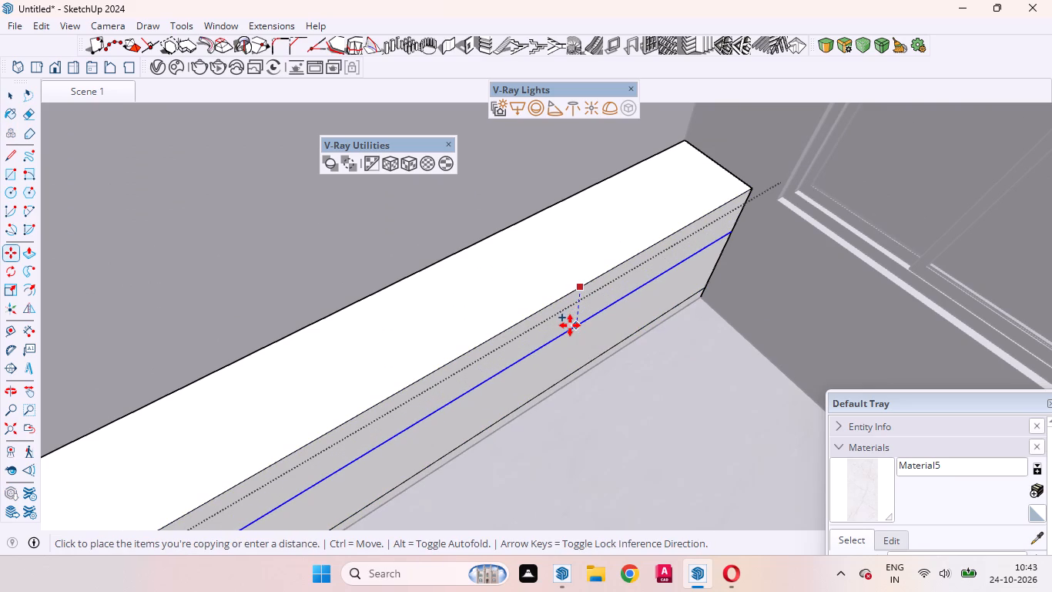
key("Return")
key("space")
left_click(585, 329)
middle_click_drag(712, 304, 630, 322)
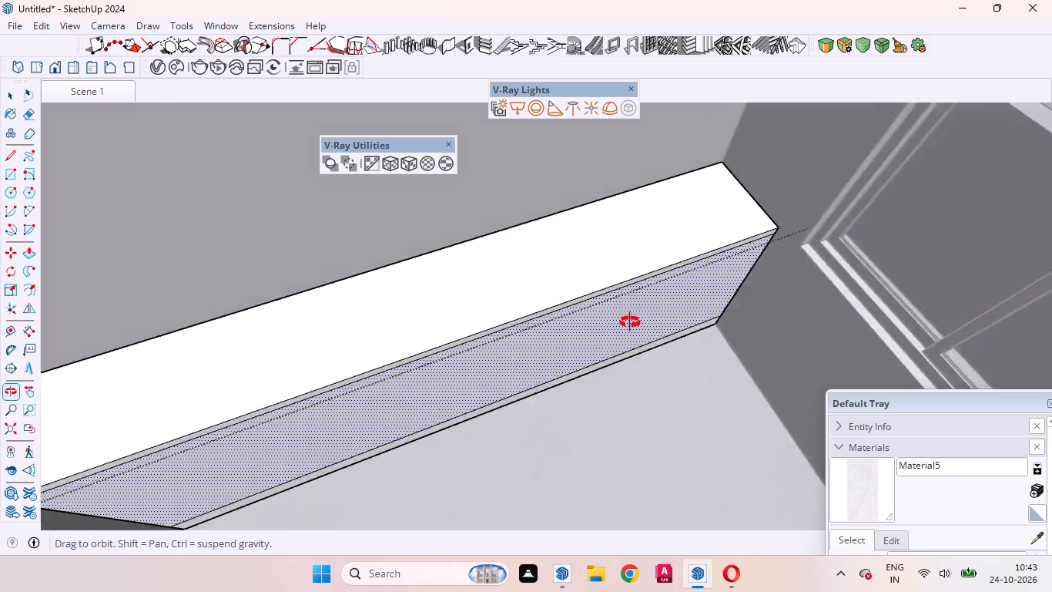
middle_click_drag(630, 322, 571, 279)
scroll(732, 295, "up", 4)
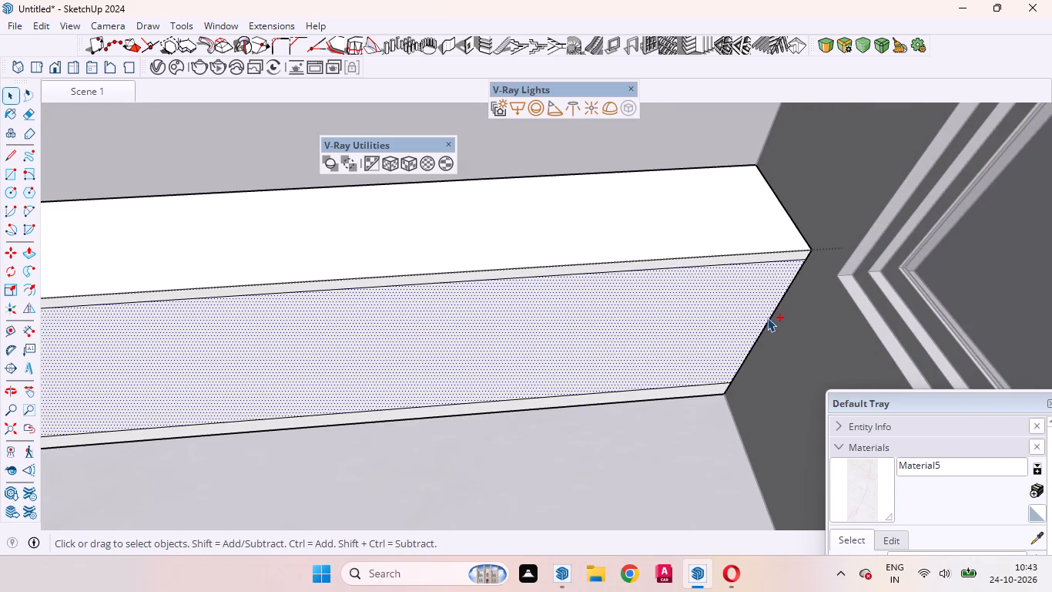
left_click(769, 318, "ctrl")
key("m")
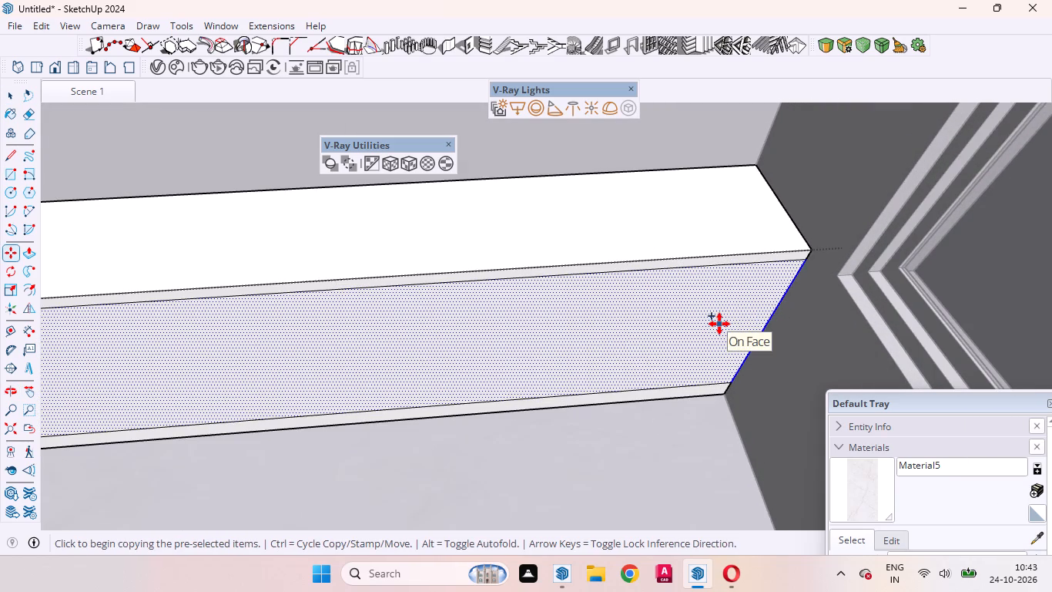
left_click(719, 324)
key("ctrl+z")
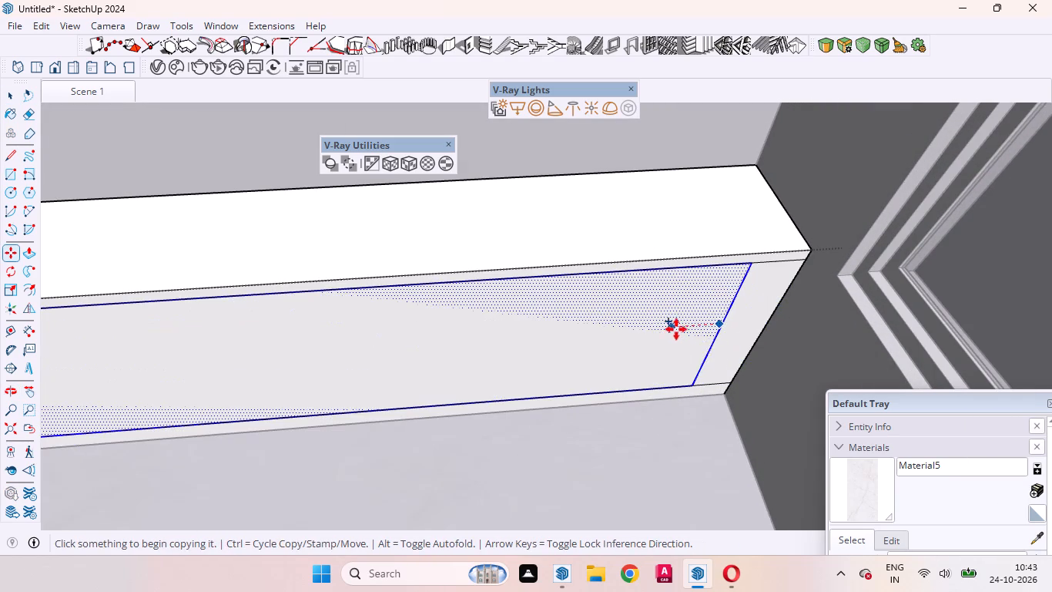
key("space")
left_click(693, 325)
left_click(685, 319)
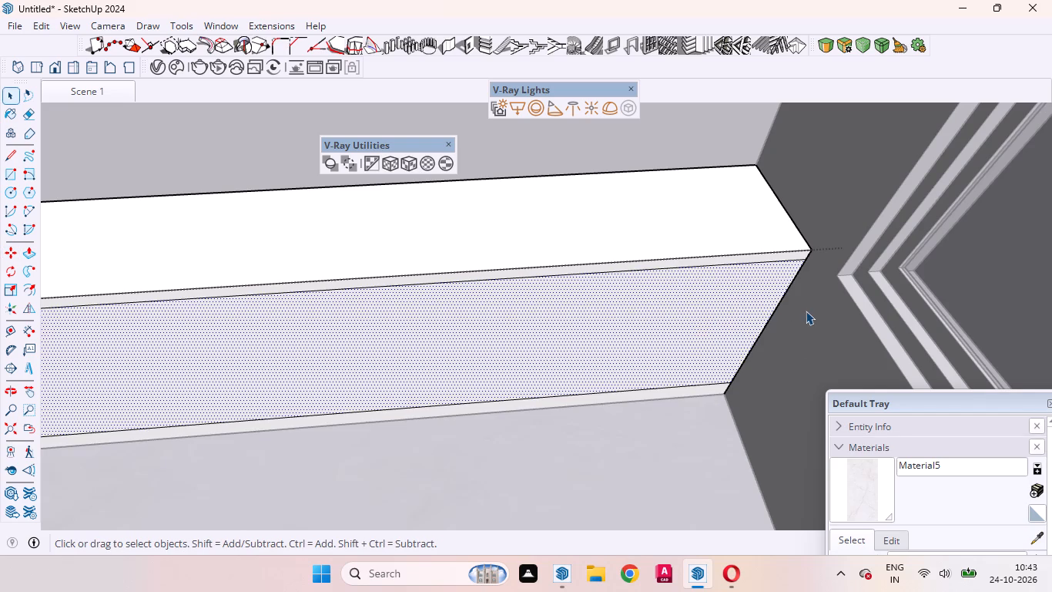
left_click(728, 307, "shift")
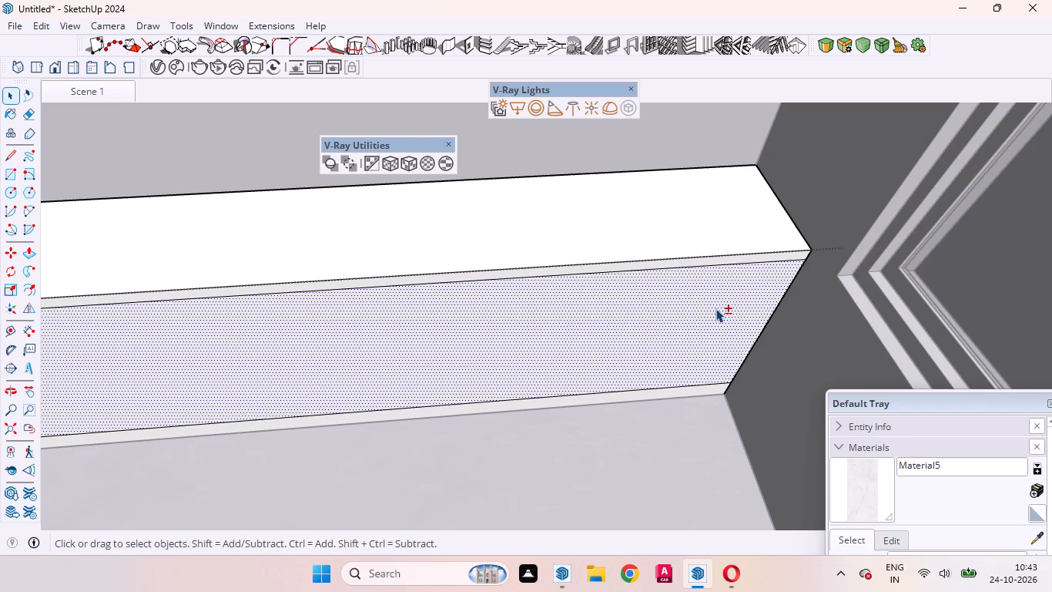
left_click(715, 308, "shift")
Copy the vertical edge at the window-side end of the counter's front face inward by 2.
left_click(782, 299)
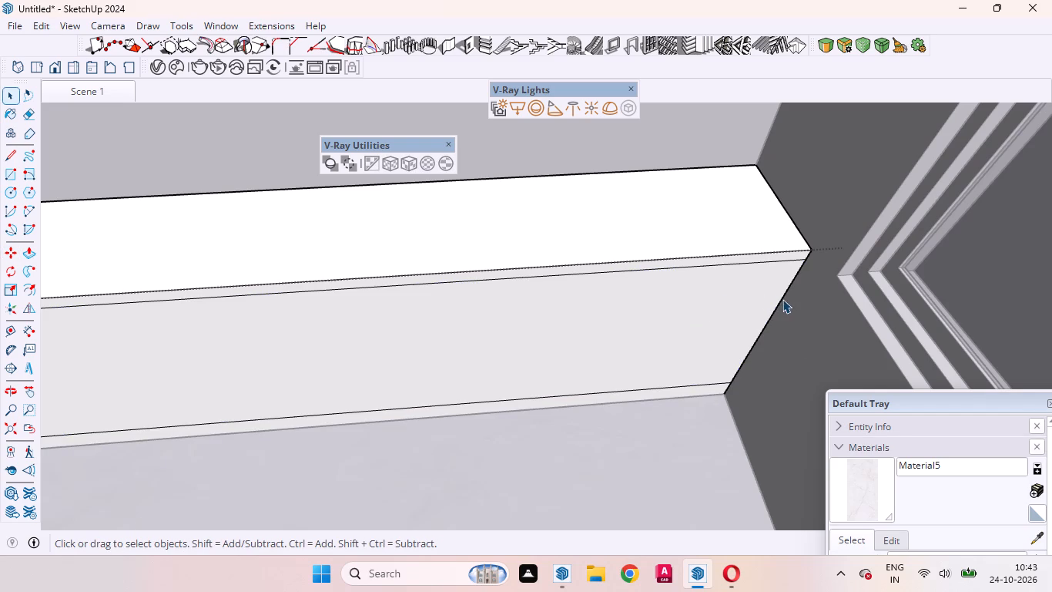
key("m")
left_click(688, 335)
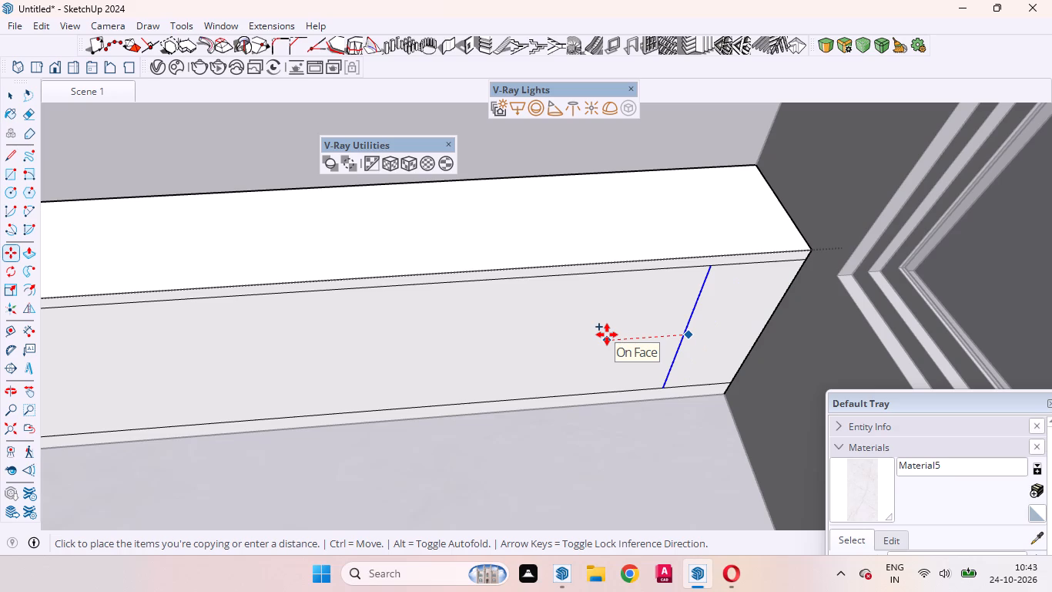
key("2")
key("Return")
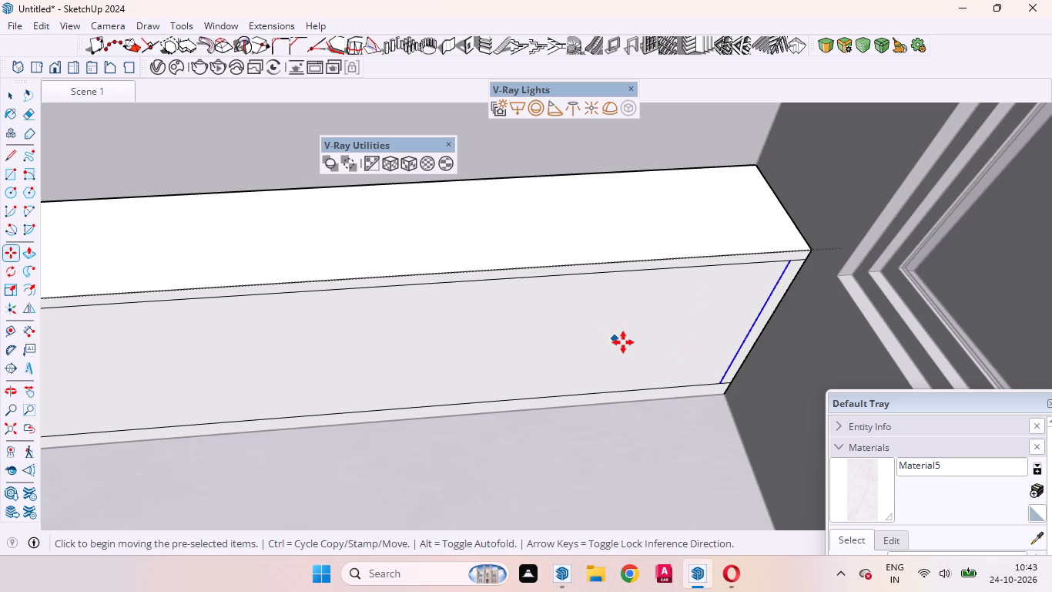
key("space")
left_click(644, 346)
Copy the vertical edge at the counter front's opposite end, away from the window, inward by 2.
scroll(782, 338, "down", 9)
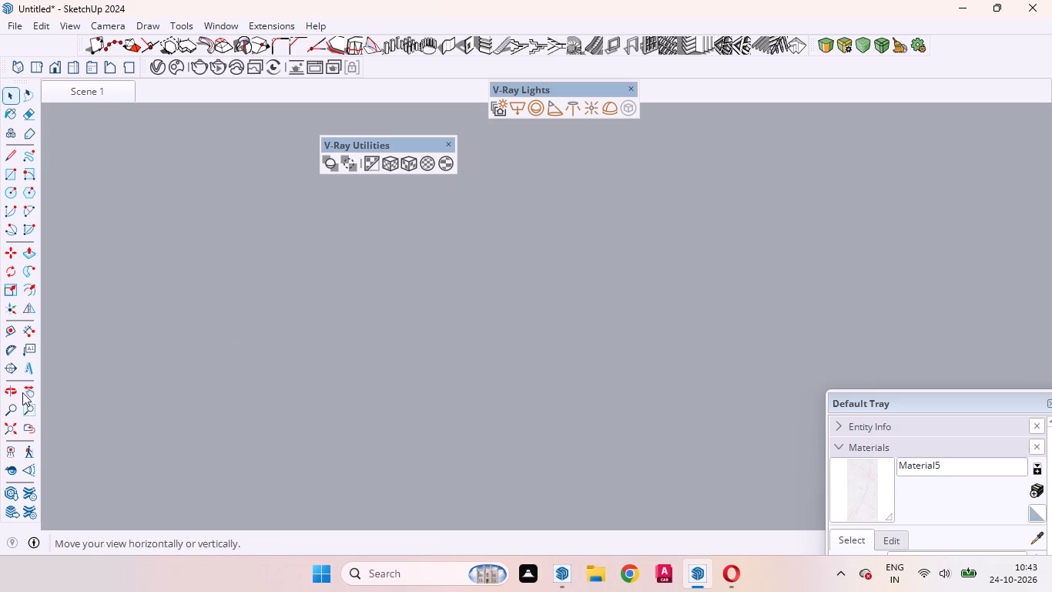
left_click(28, 430)
middle_click_drag(625, 289, 628, 475)
scroll(676, 347, "down", 5)
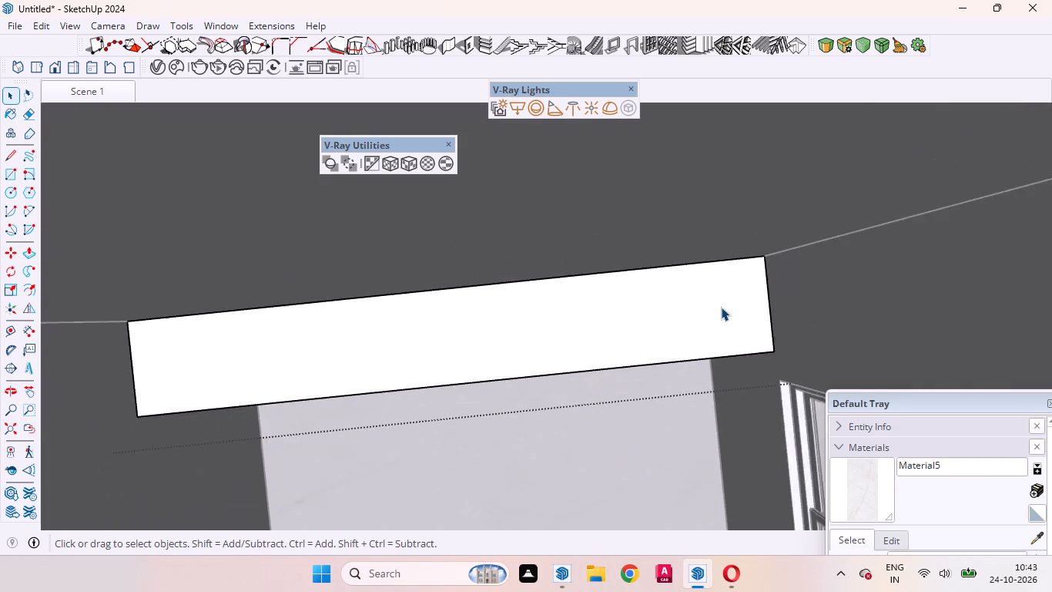
scroll(721, 307, "down", 10)
scroll(617, 389, "up", 5)
middle_click_drag(565, 385, 512, 210)
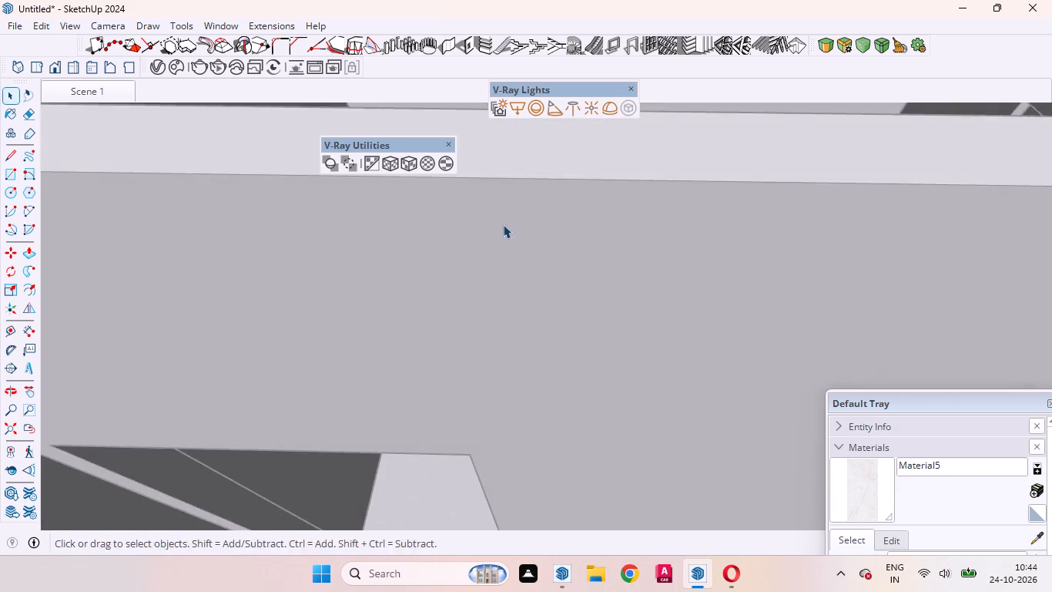
middle_click_drag(502, 240, 502, 415)
scroll(502, 415, "up", 1)
scroll(559, 516, "down", 10)
scroll(573, 375, "down", 10)
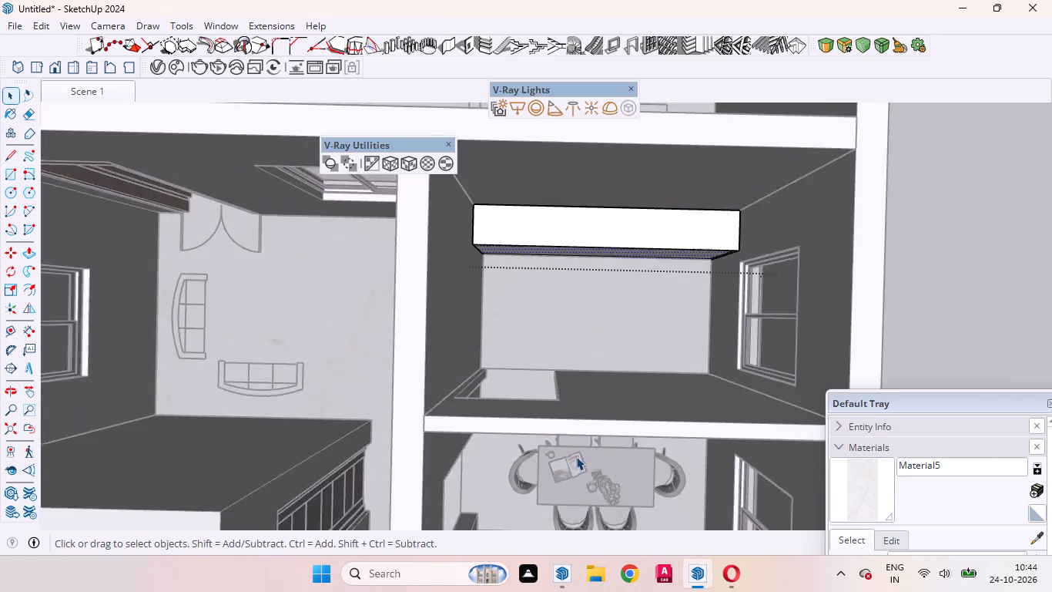
scroll(509, 254, "up", 13)
middle_click_drag(514, 335, 484, 199)
scroll(484, 199, "up", 1)
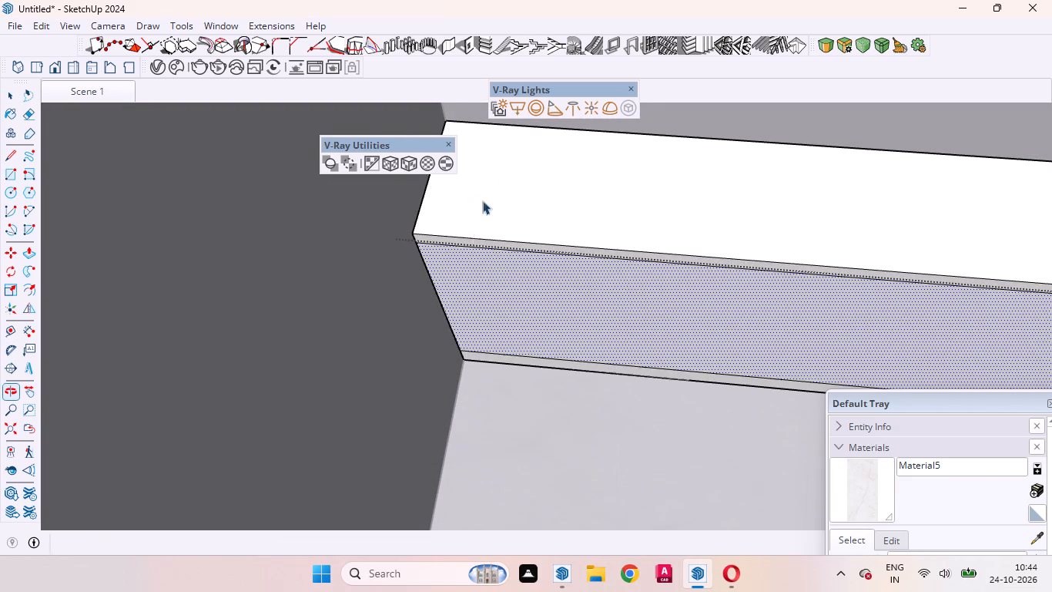
left_click(435, 294)
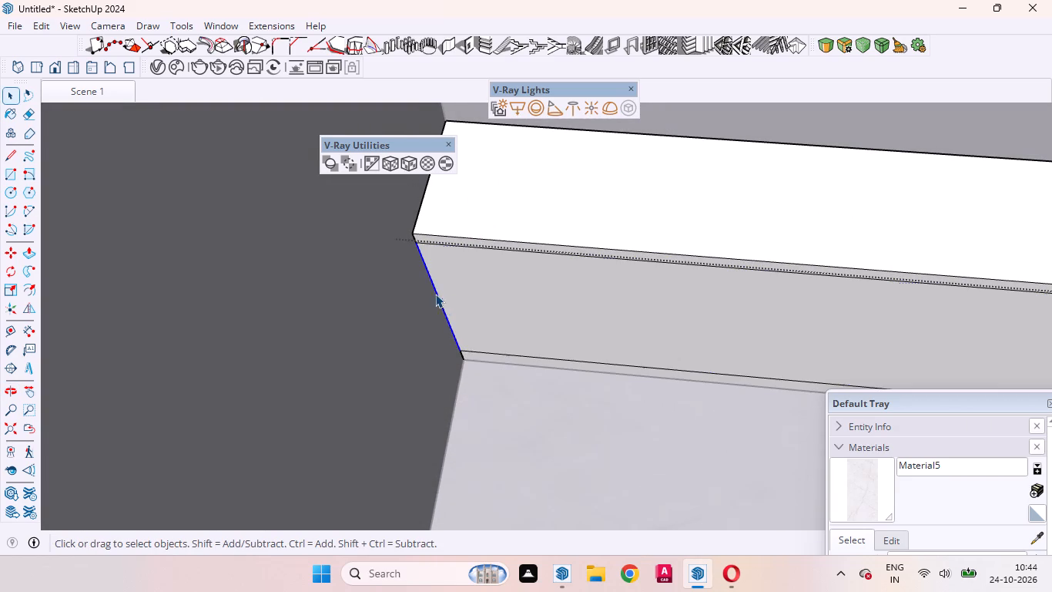
key("m")
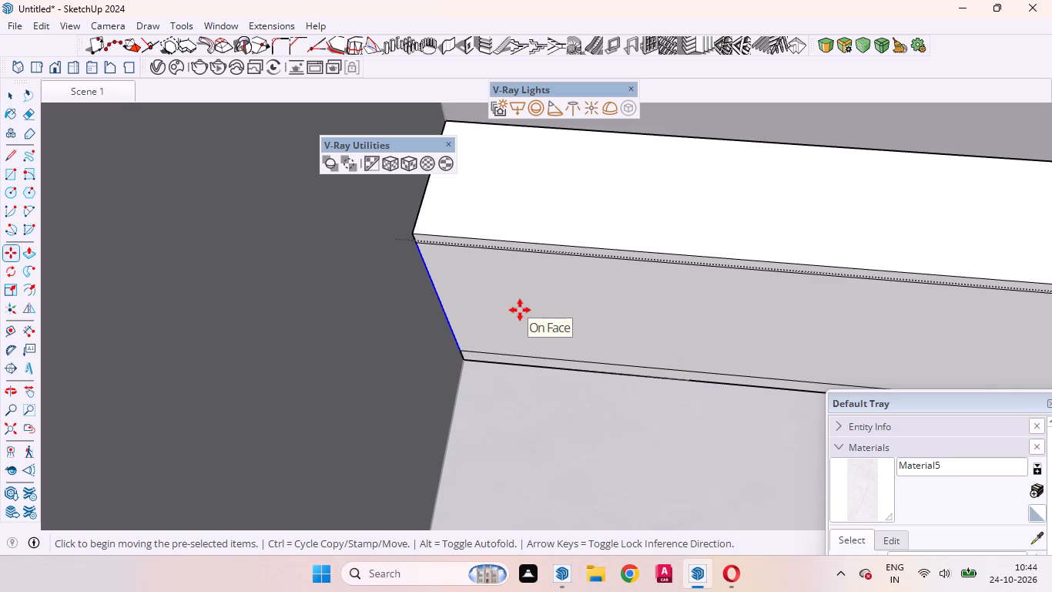
left_click(520, 310)
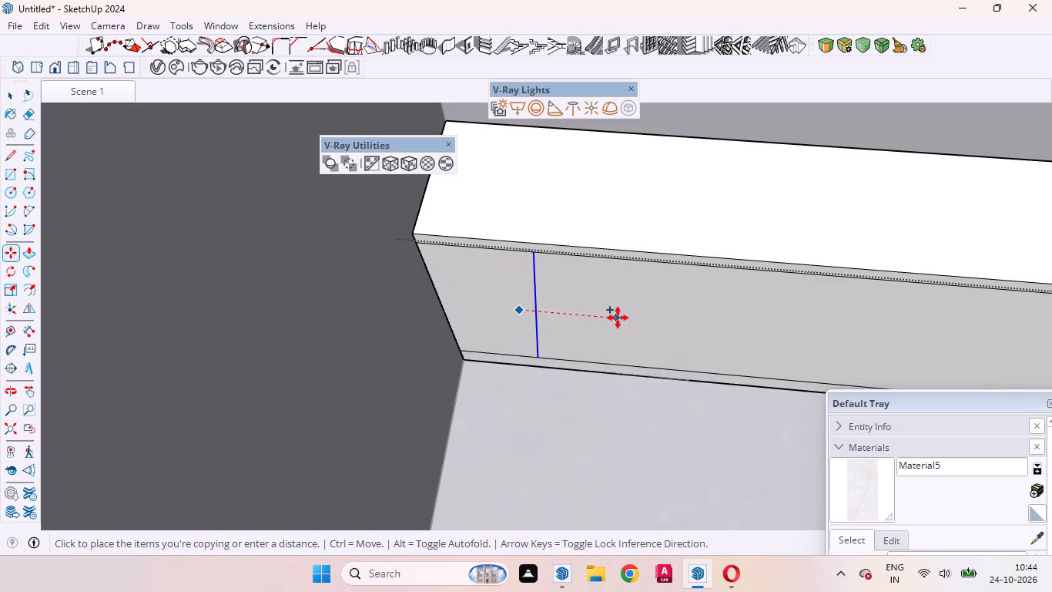
key("2")
key("Return")
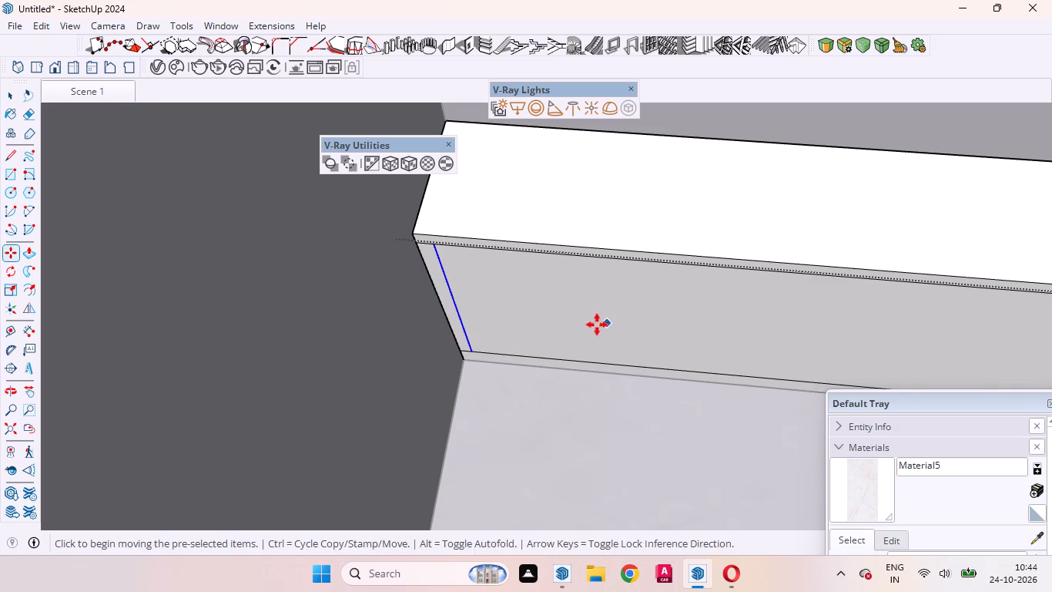
key("space")
Push/Pull the narrow bottom strip of the counter's front face inward by 2 as a recessed skirting.
left_click(568, 309)
scroll(467, 361, "up", 9)
middle_click_drag(524, 385, 601, 310)
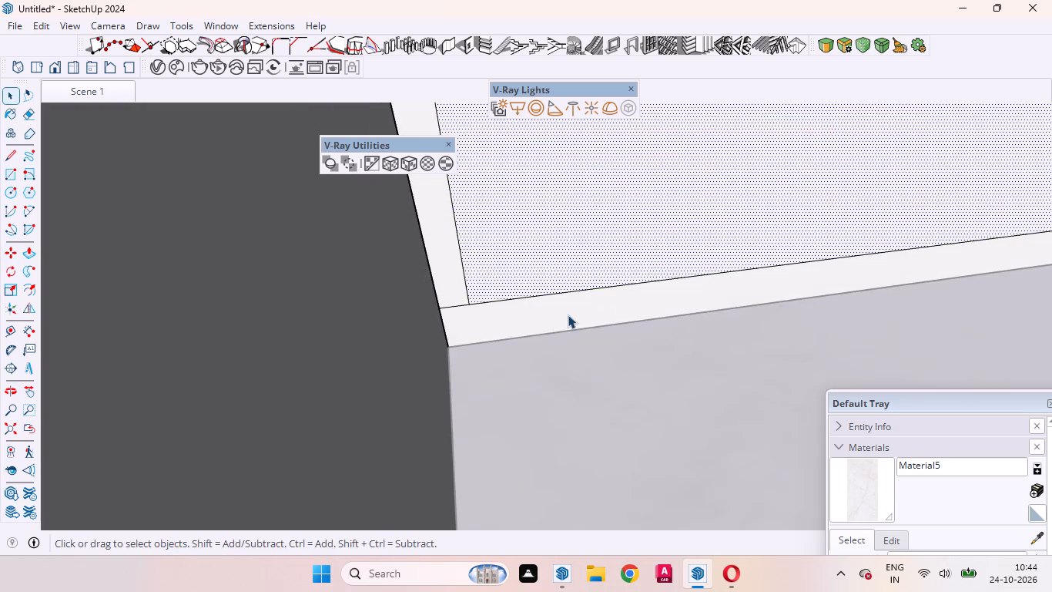
left_click(544, 317)
key("p")
left_click(544, 317)
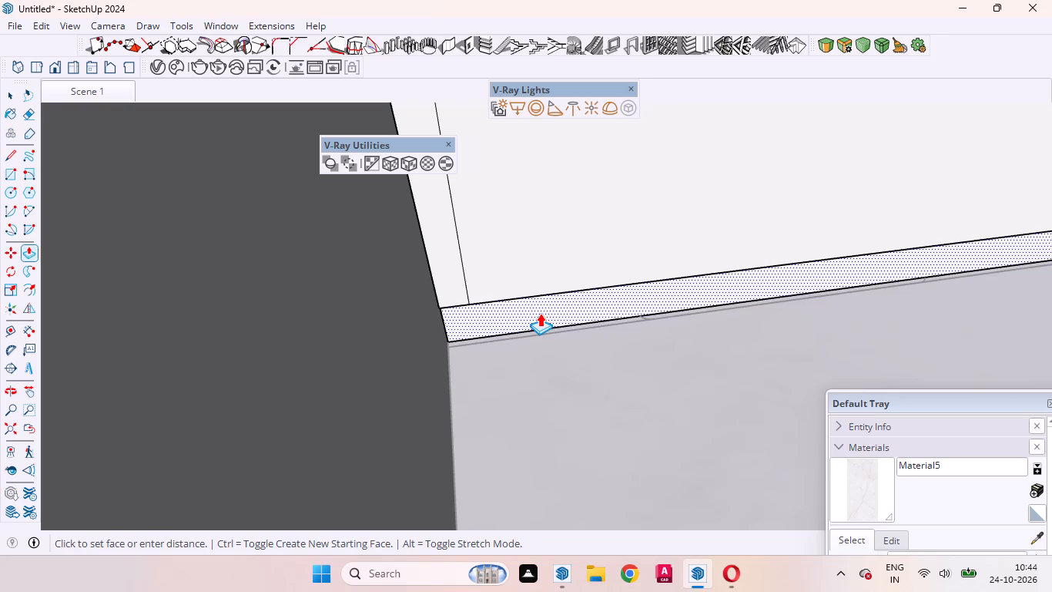
key("2")
key("Return")
key("space")
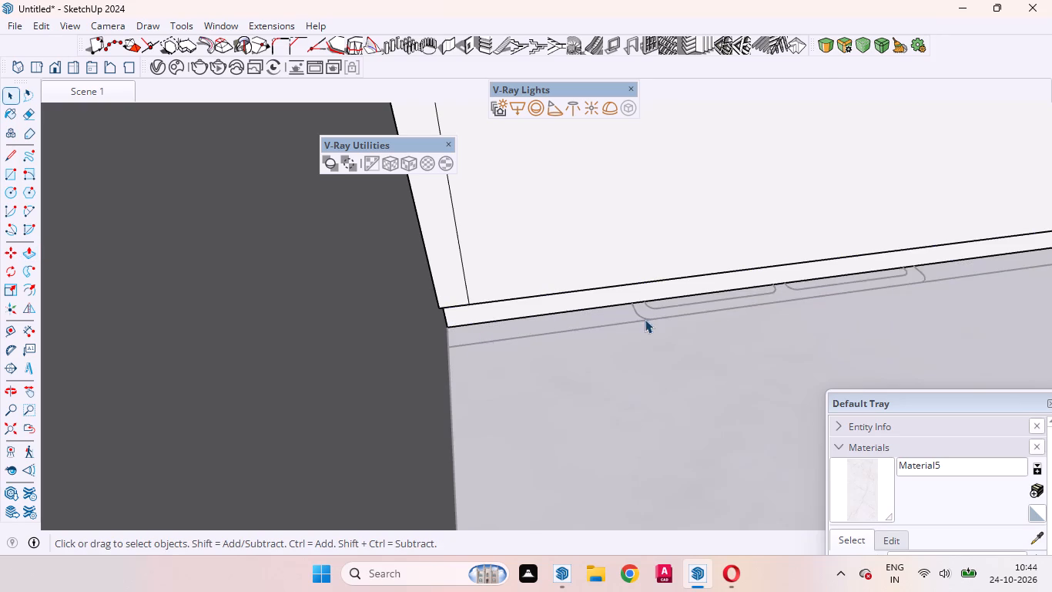
Draw a vertical dividing line up the counter's front face near the end away from the window, from bottom edge to top border line.
scroll(645, 323, "down", 5)
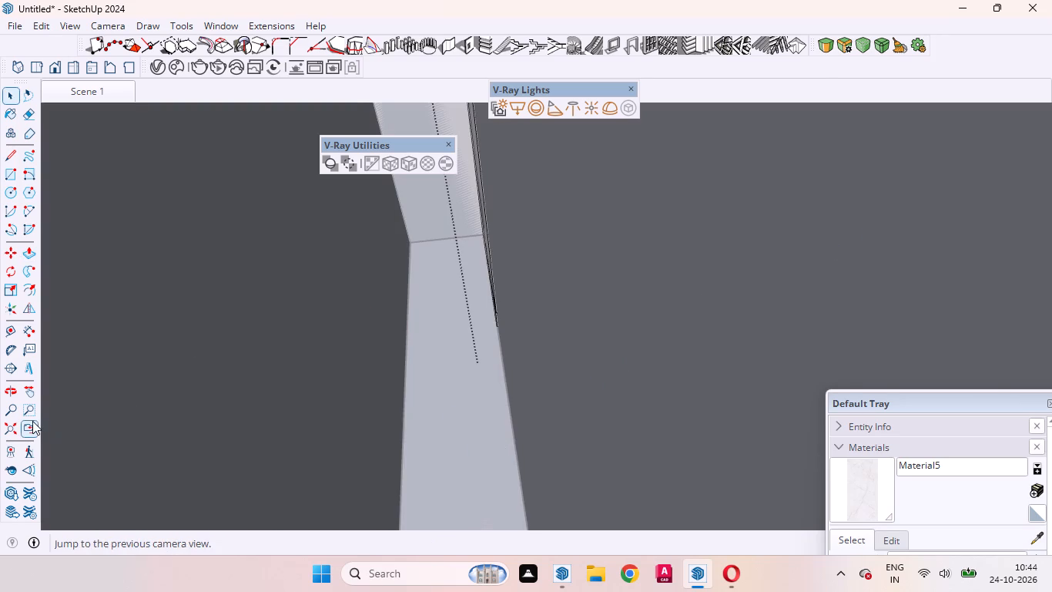
left_click(32, 421)
middle_click_drag(935, 190, 863, 370)
scroll(662, 321, "down", 14)
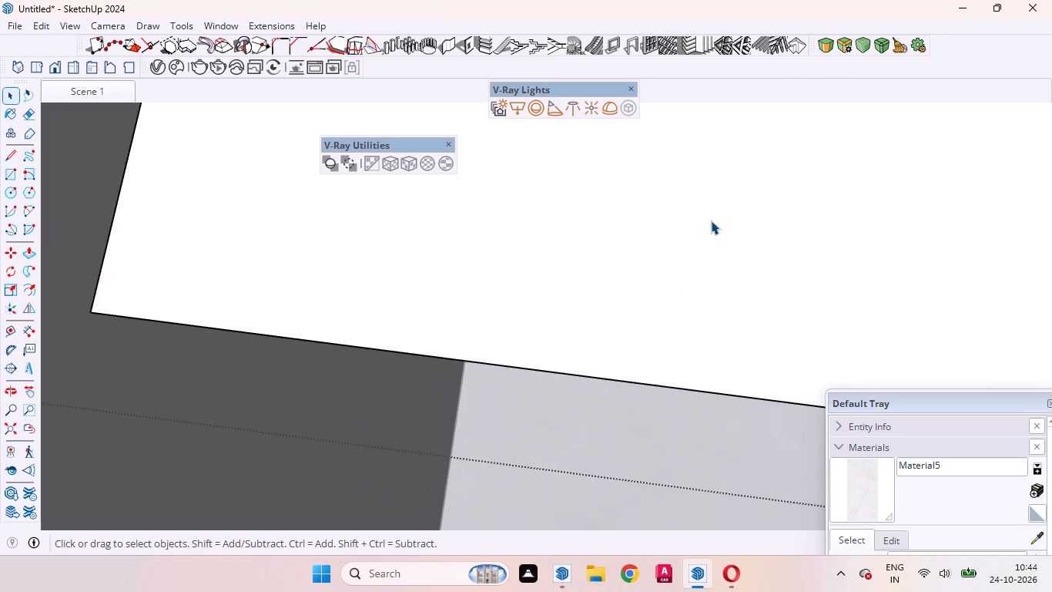
scroll(711, 220, "down", 8)
middle_click_drag(654, 337, 701, 220)
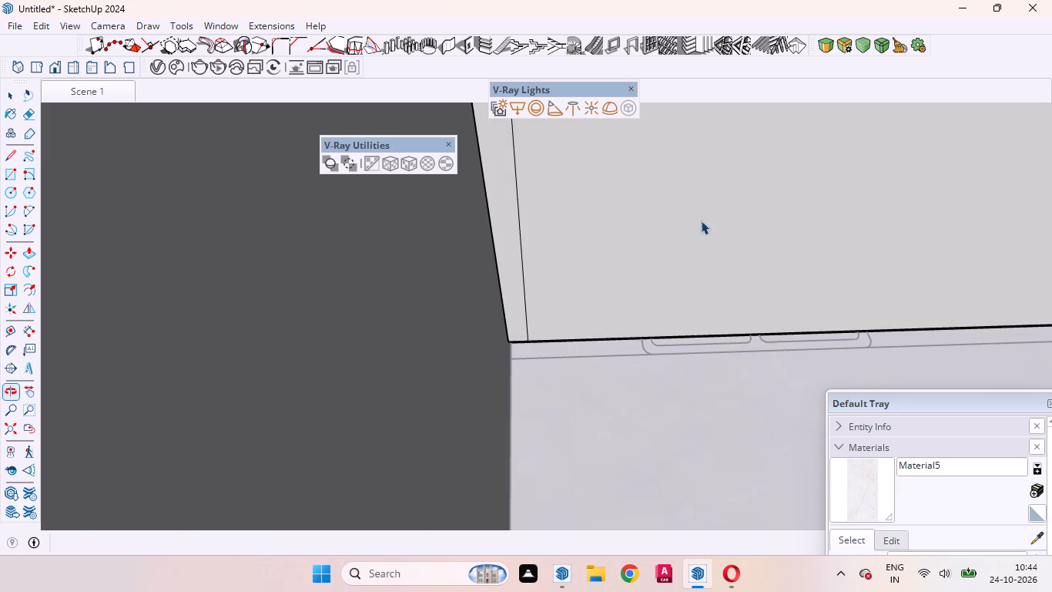
left_click(675, 271)
scroll(672, 291, "up", 2)
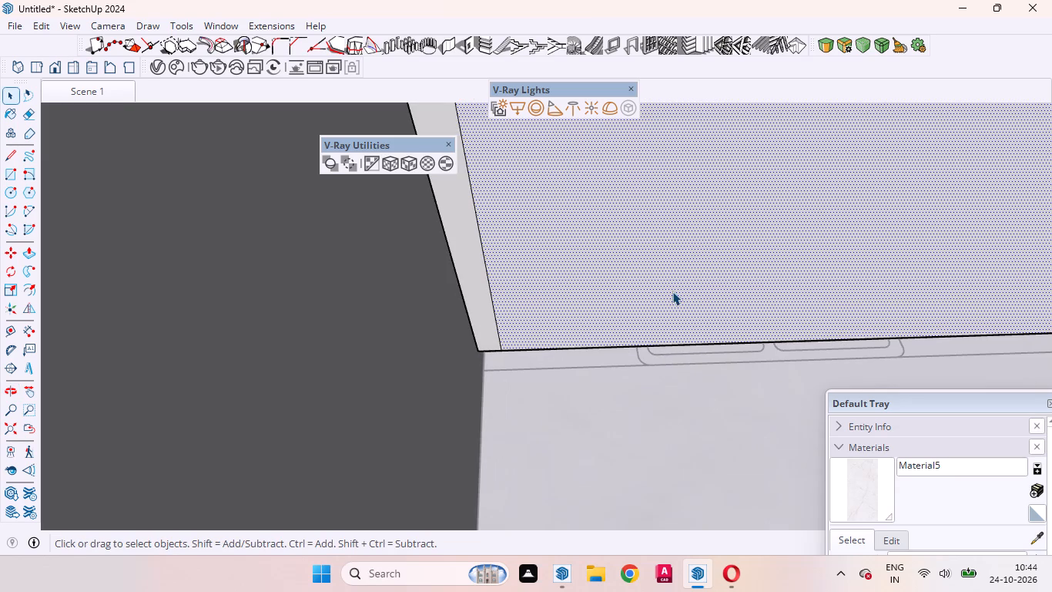
key("l")
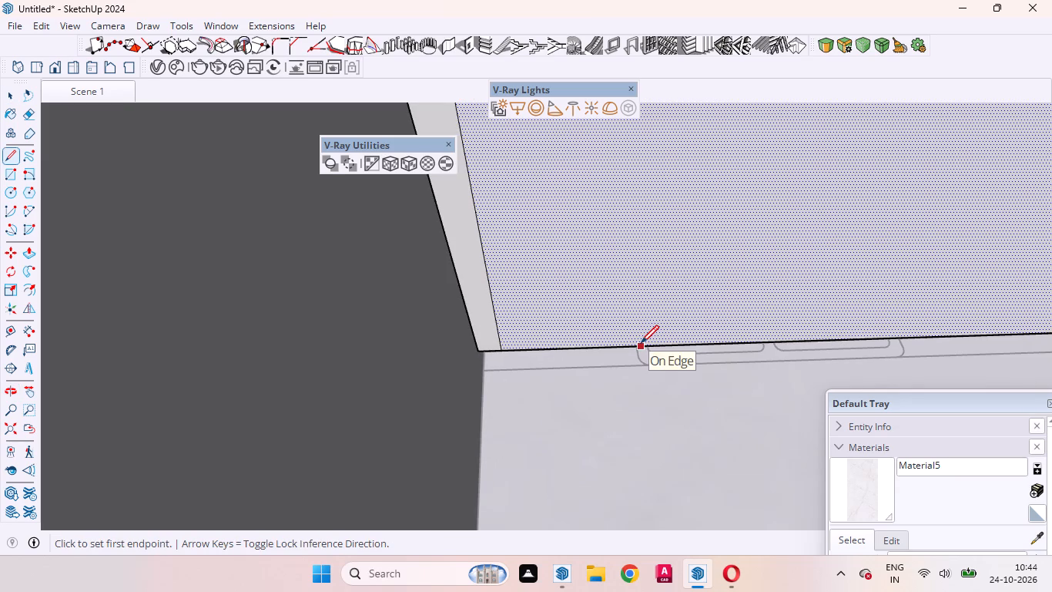
left_click(637, 343)
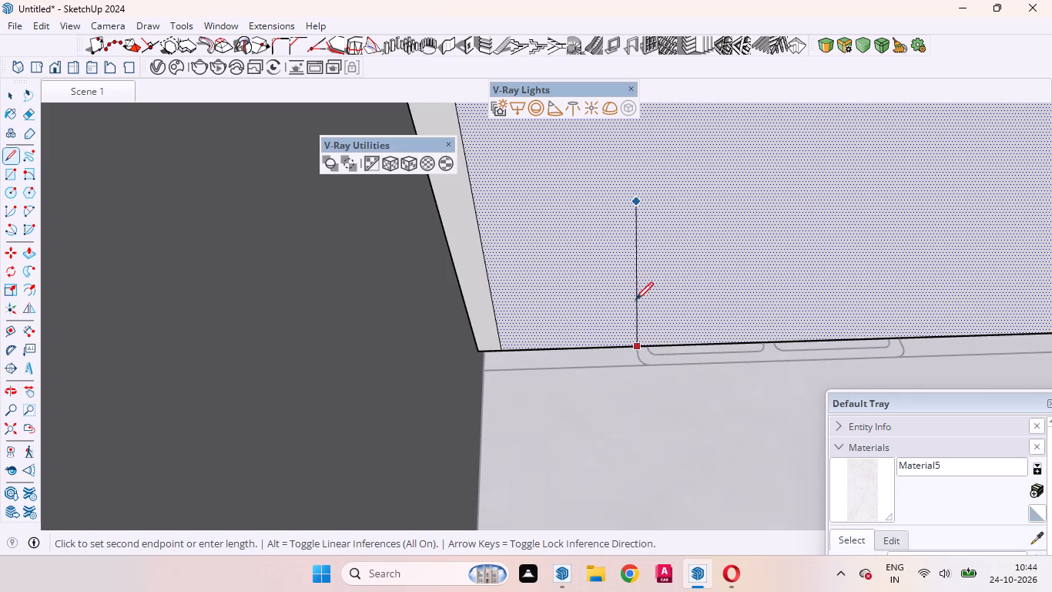
scroll(628, 331, "down", 7)
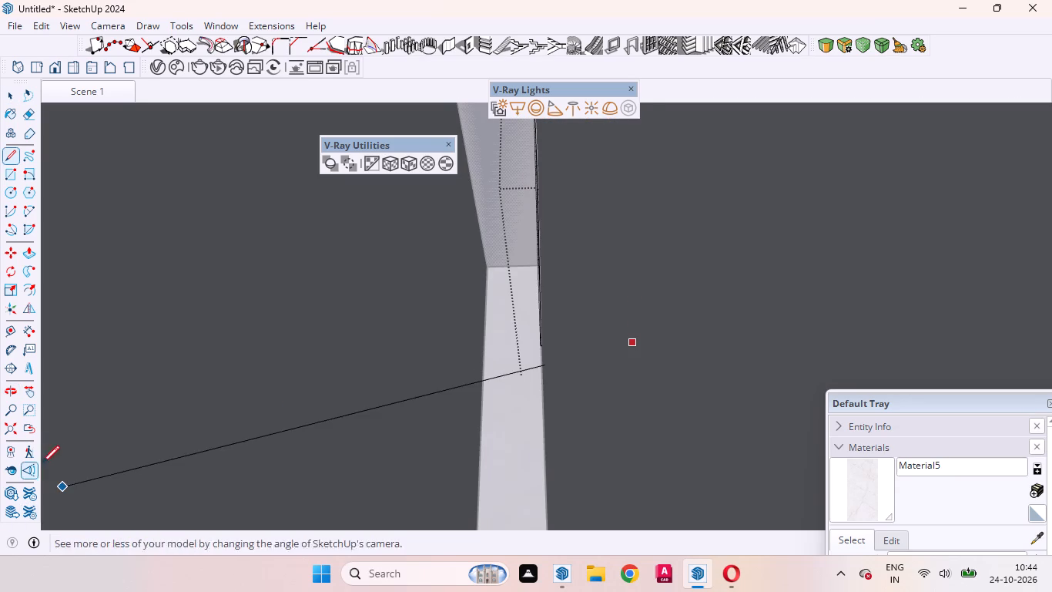
left_click(35, 431)
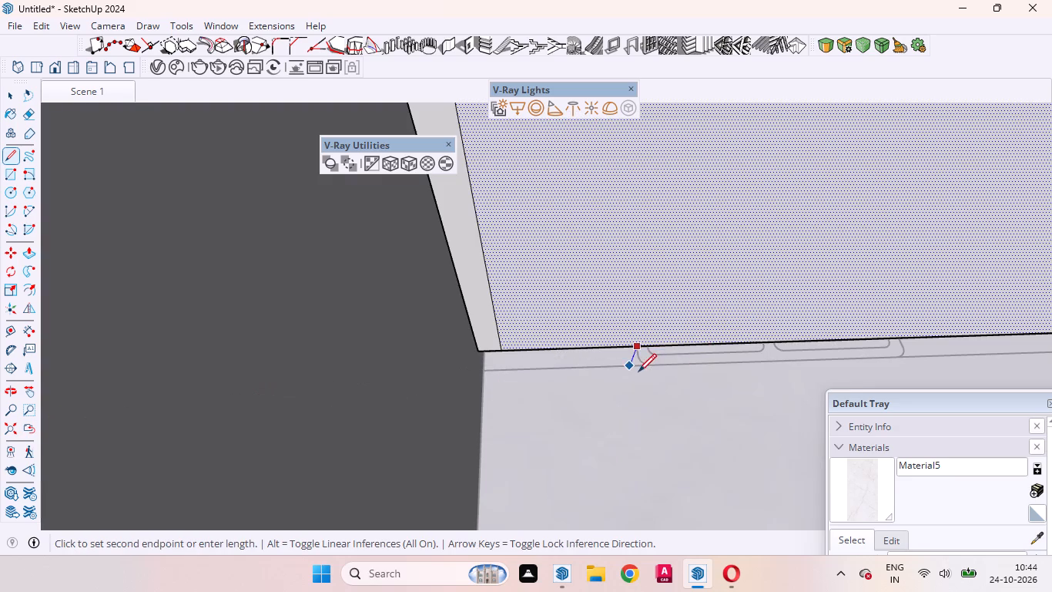
middle_click_drag(635, 378, 560, 439)
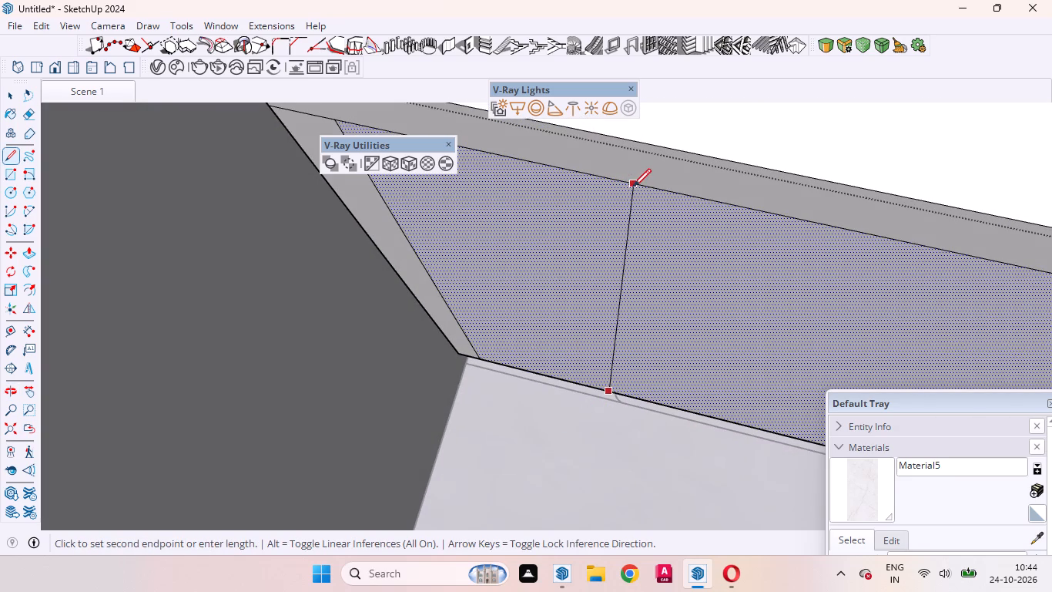
key("Up")
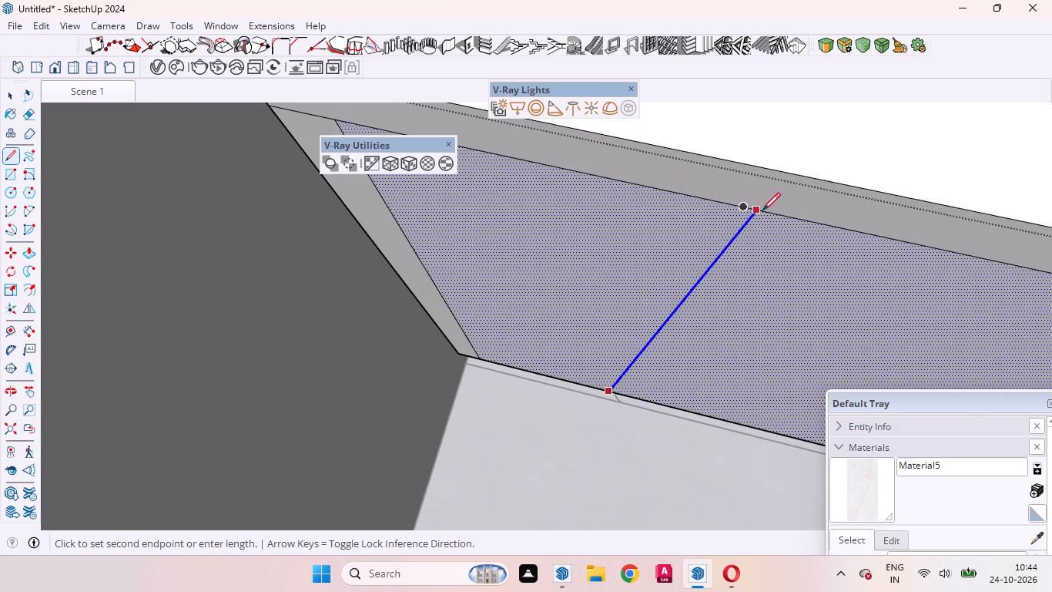
left_click(757, 212)
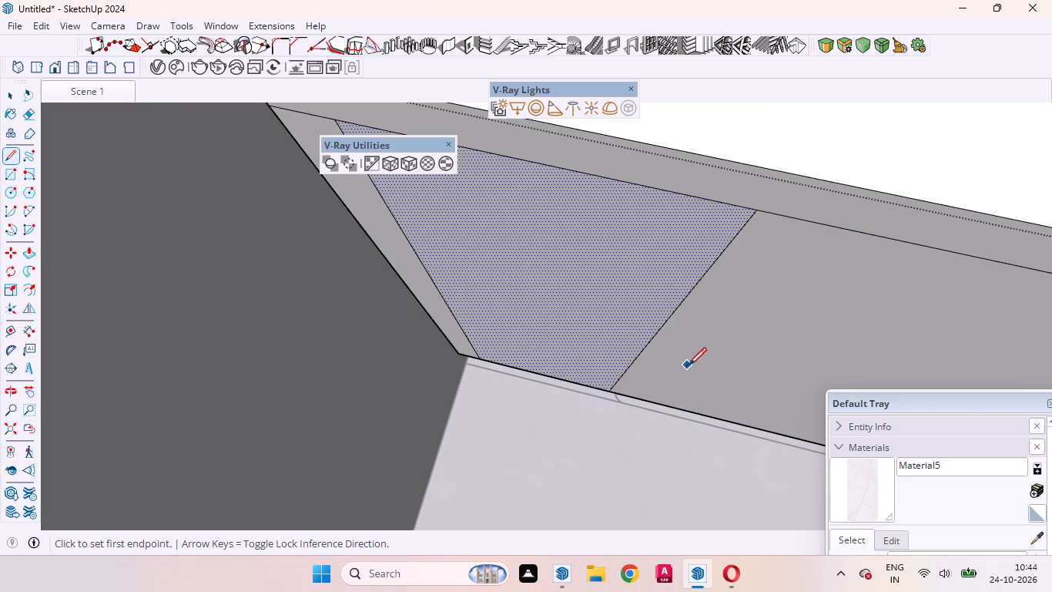
Draw a second full-height vertical dividing line on the counter's front face, further towards the window, marking off a wider cabinet section.
middle_click_drag(763, 311, 849, 164)
scroll(843, 165, "up", 1)
scroll(630, 313, "down", 7)
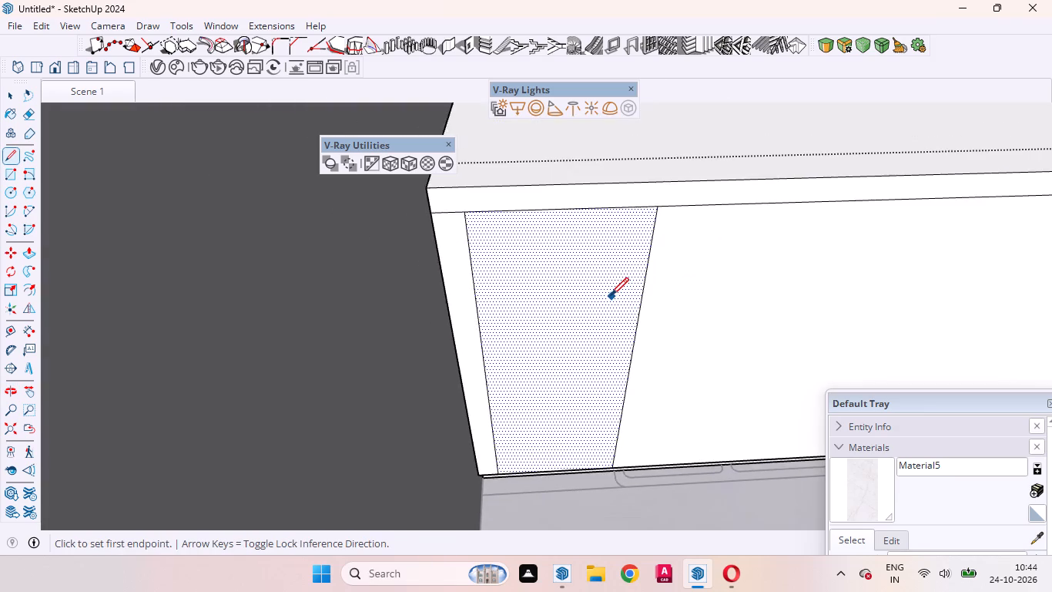
scroll(611, 295, "down", 3)
middle_click_drag(628, 368, 582, 369)
scroll(576, 371, "down", 2)
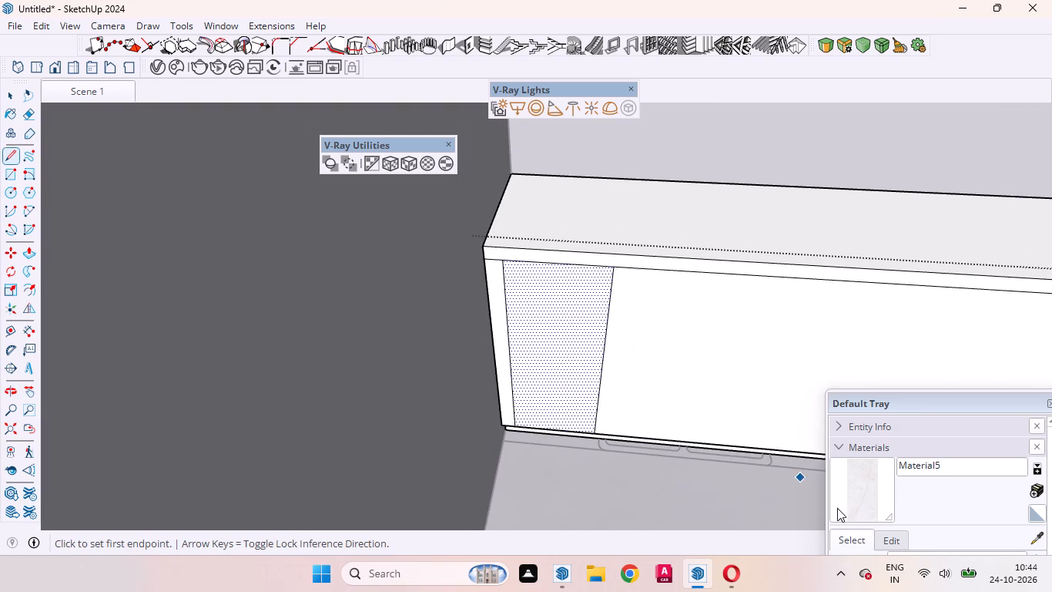
left_click(772, 448)
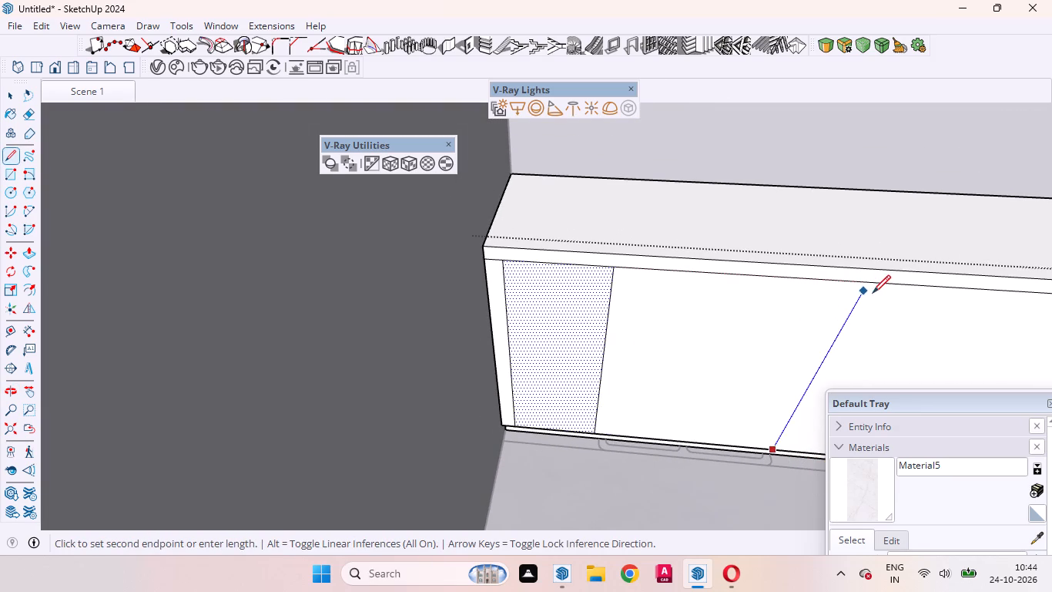
left_click(875, 281)
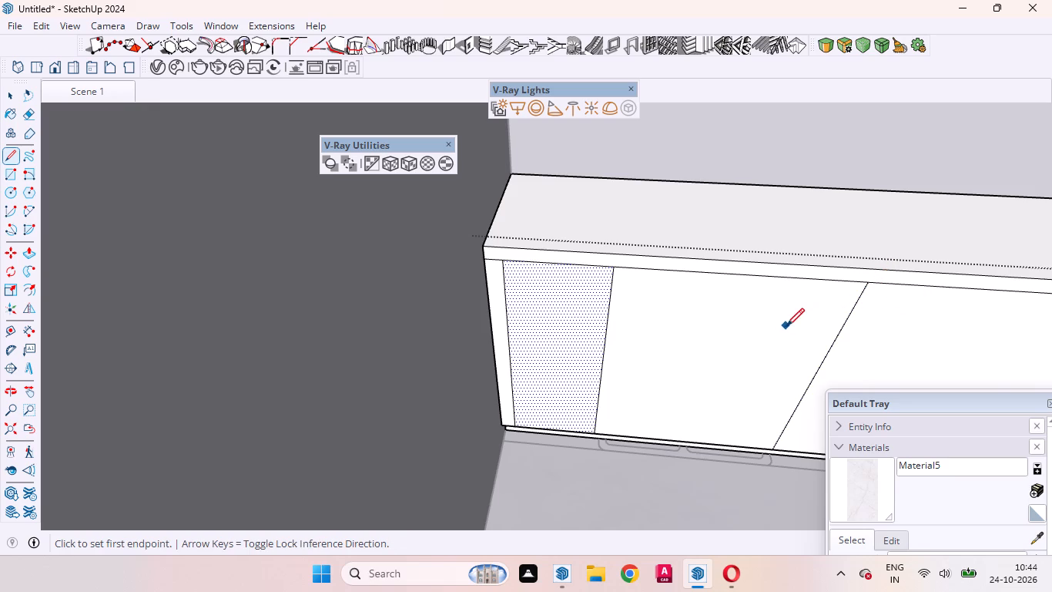
key("space")
left_click(760, 335)
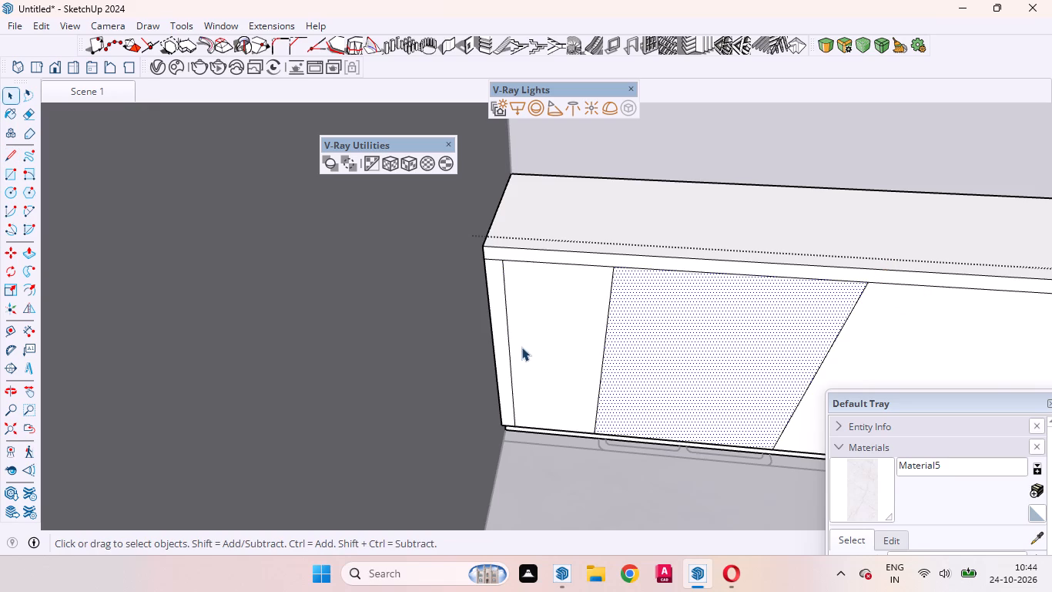
Draw a third full-height vertical dividing line across the remaining undivided part of the counter front, on the window side.
middle_click_drag(522, 351, 511, 437)
scroll(510, 405, "down", 7)
middle_click_drag(656, 442, 649, 437)
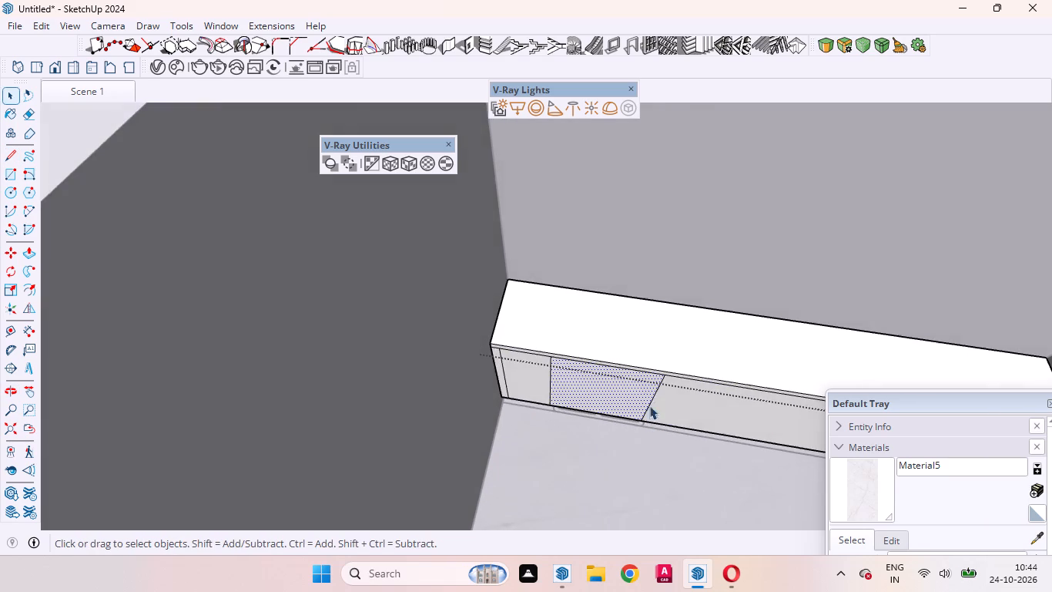
scroll(627, 372, "down", 10)
scroll(667, 399, "up", 9)
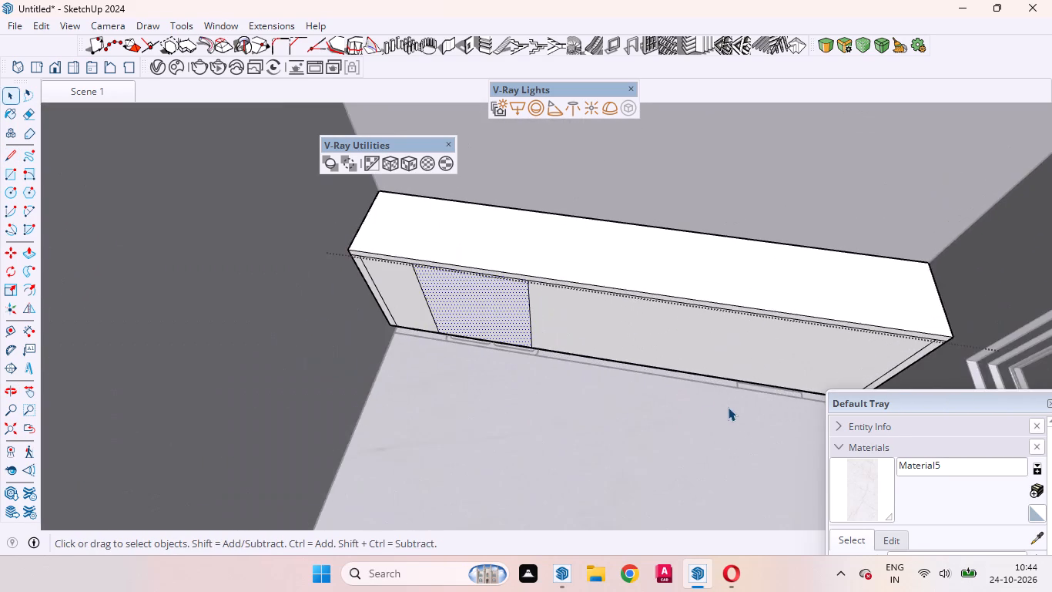
scroll(543, 385, "down", 4)
scroll(742, 378, "up", 14)
middle_click_drag(652, 441, 688, 388)
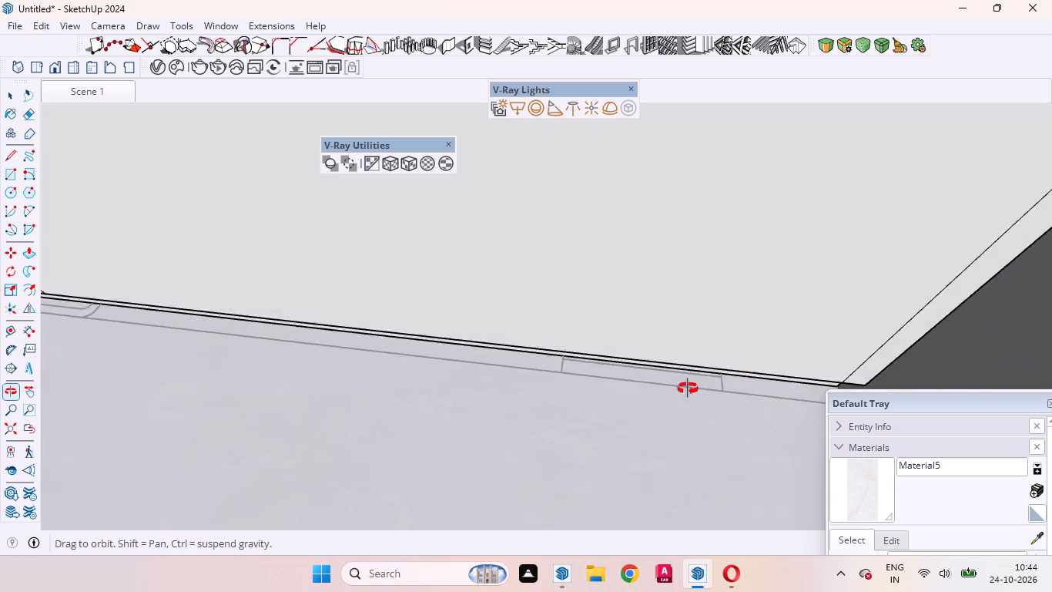
middle_click_drag(688, 388, 759, 357)
scroll(635, 376, "down", 6)
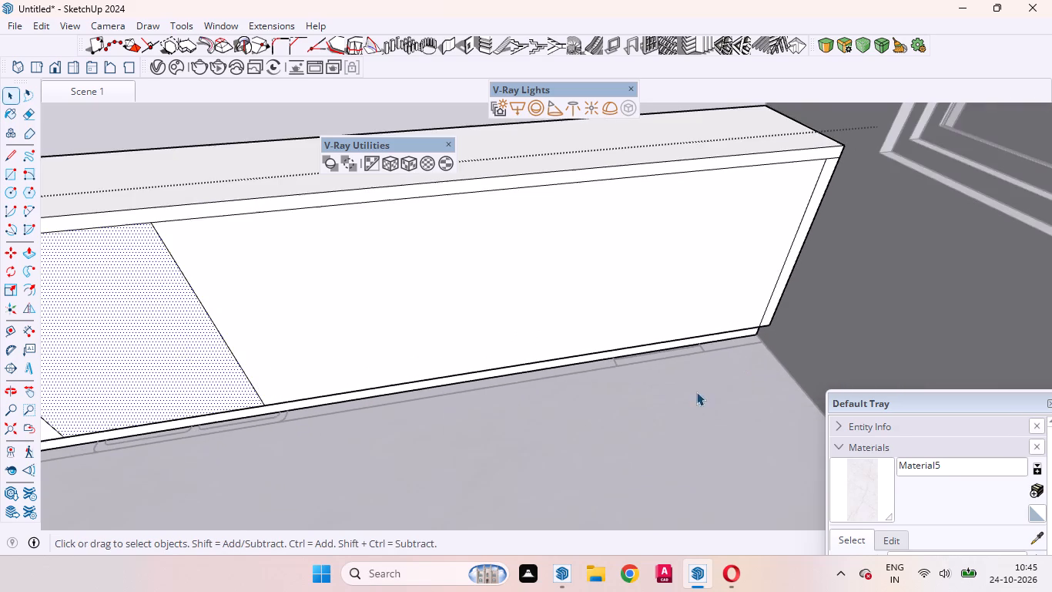
middle_click_drag(692, 422, 649, 443)
scroll(621, 449, "down", 7)
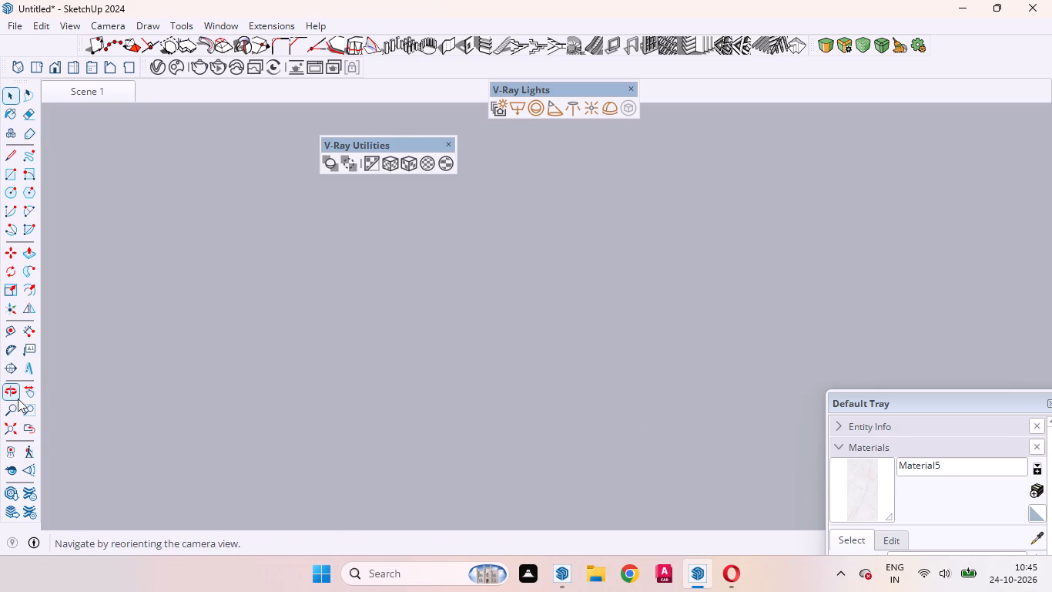
left_click(28, 430)
middle_click_drag(270, 401, 270, 569)
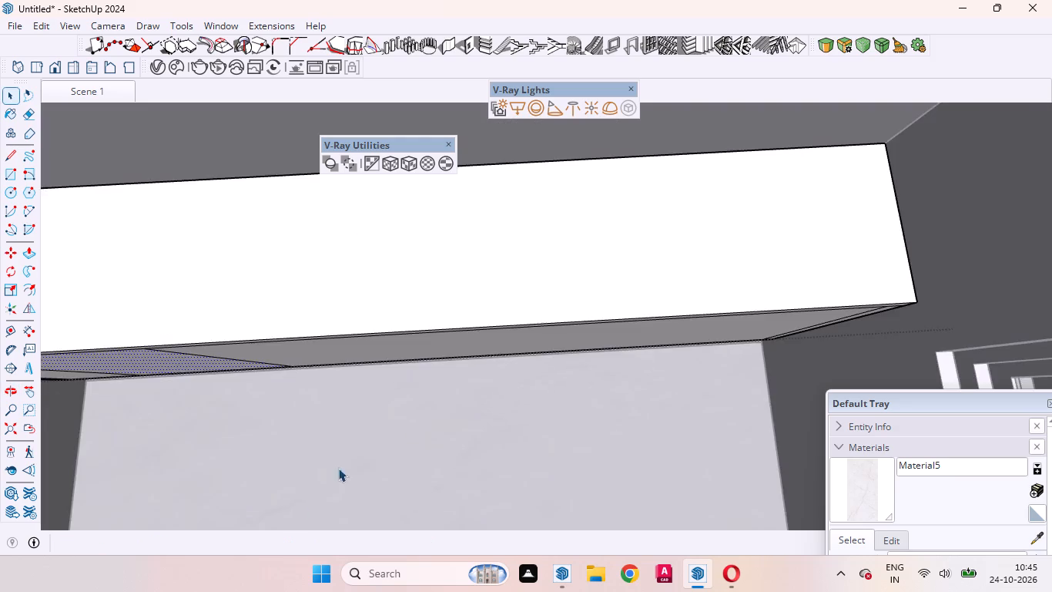
scroll(367, 427, "down", 11)
scroll(381, 431, "up", 1)
middle_click_drag(381, 431, 413, 312)
scroll(404, 385, "up", 8)
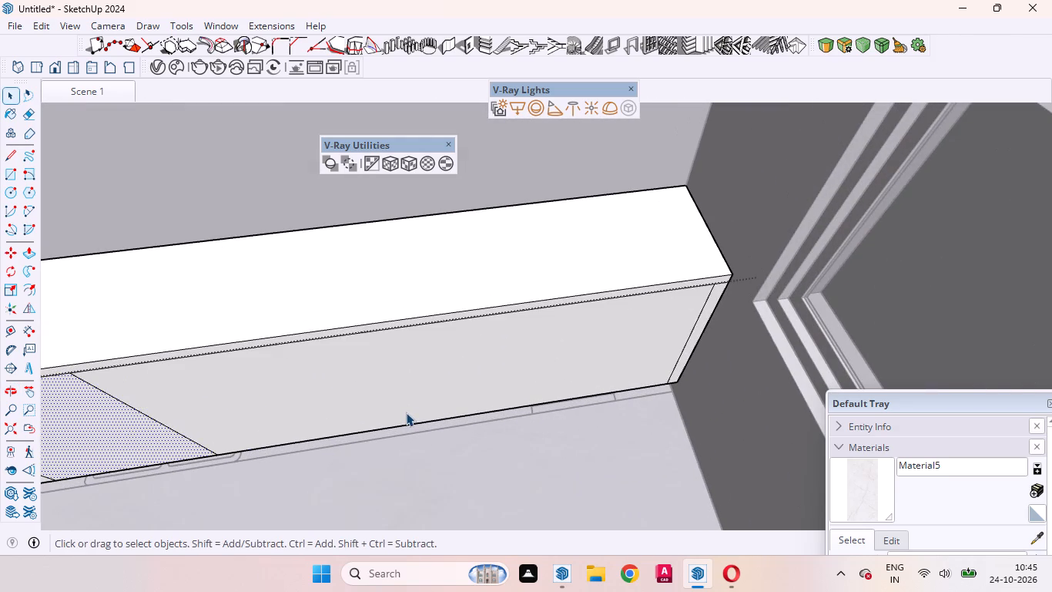
key("l")
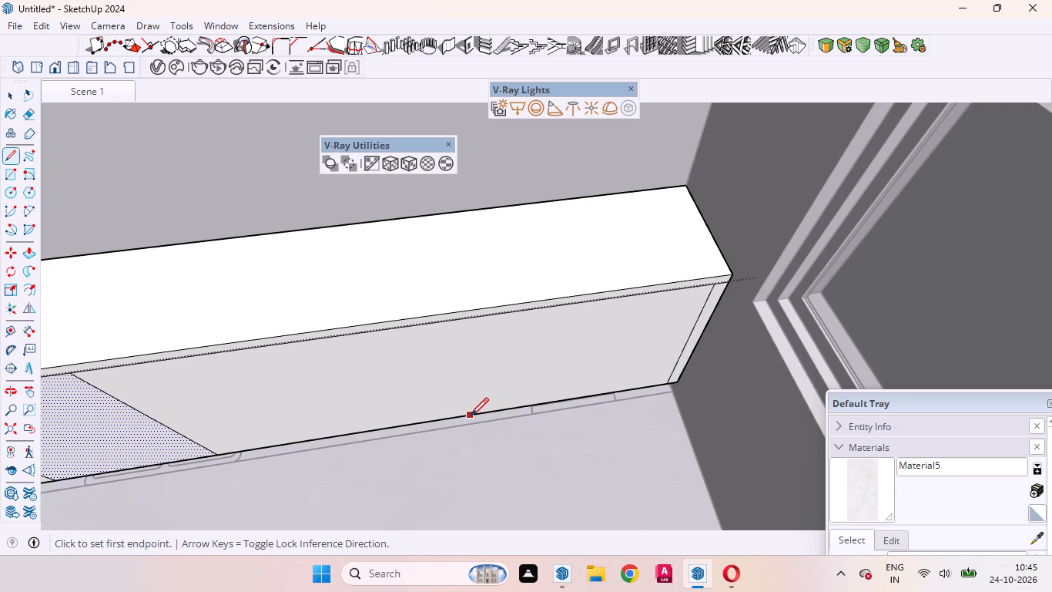
left_click(472, 415)
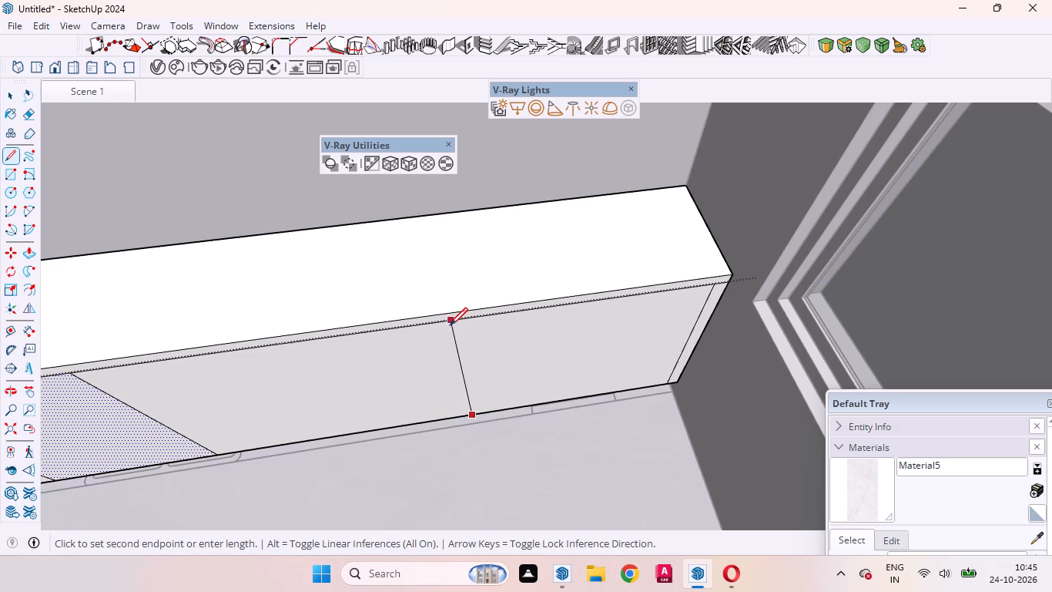
left_click(441, 322)
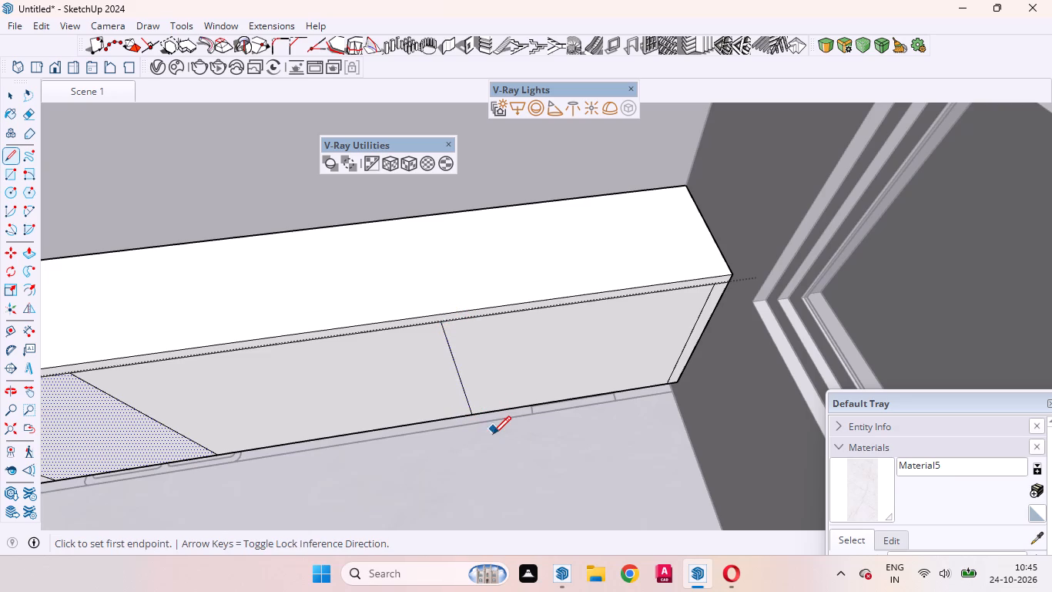
Copy the third vertical dividing line towards the window by 24.
key("space")
left_click(459, 372)
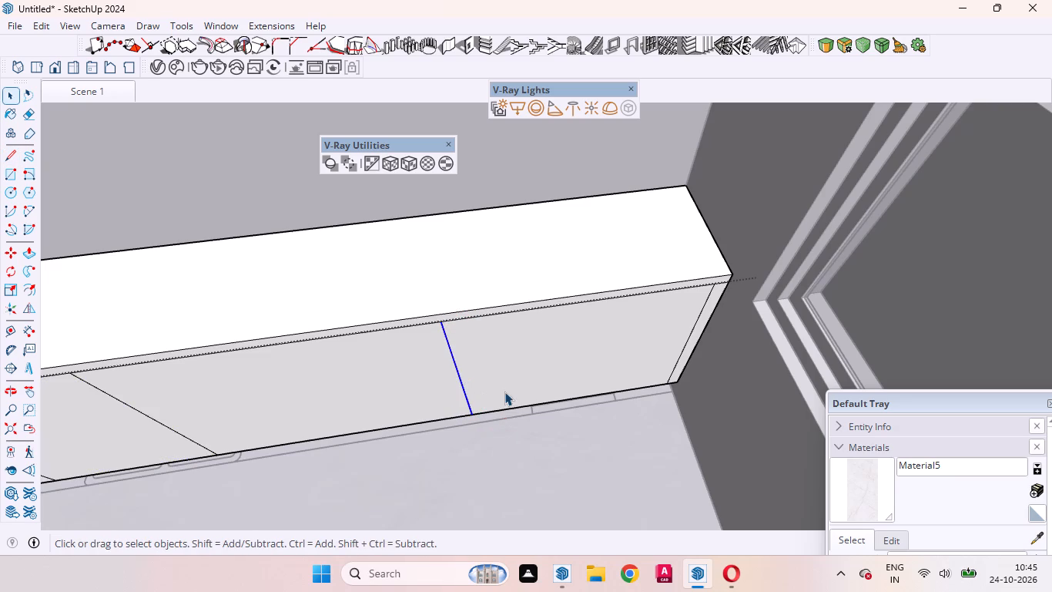
key("m")
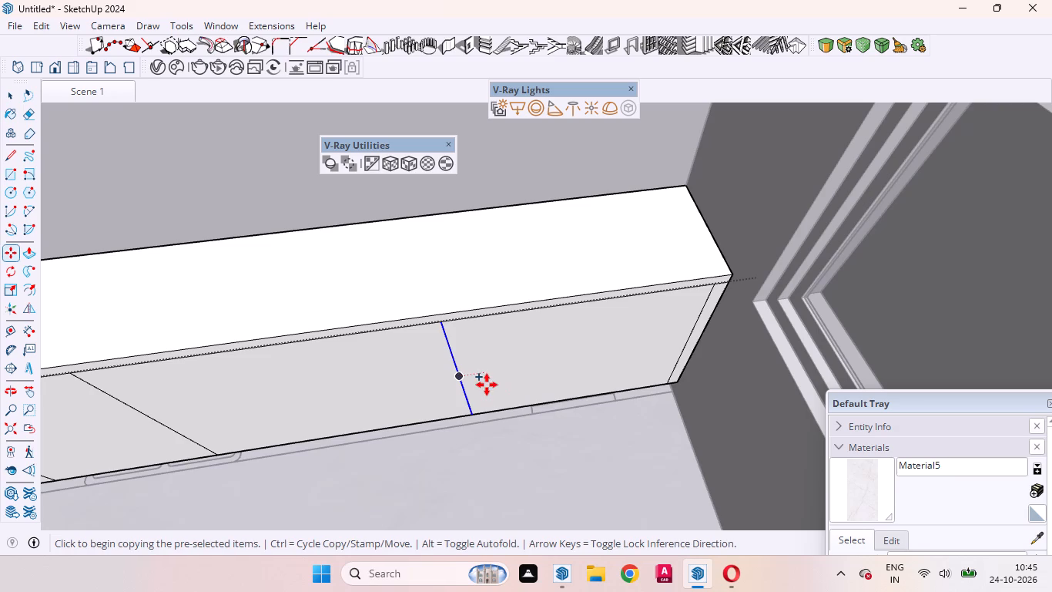
left_click(487, 385)
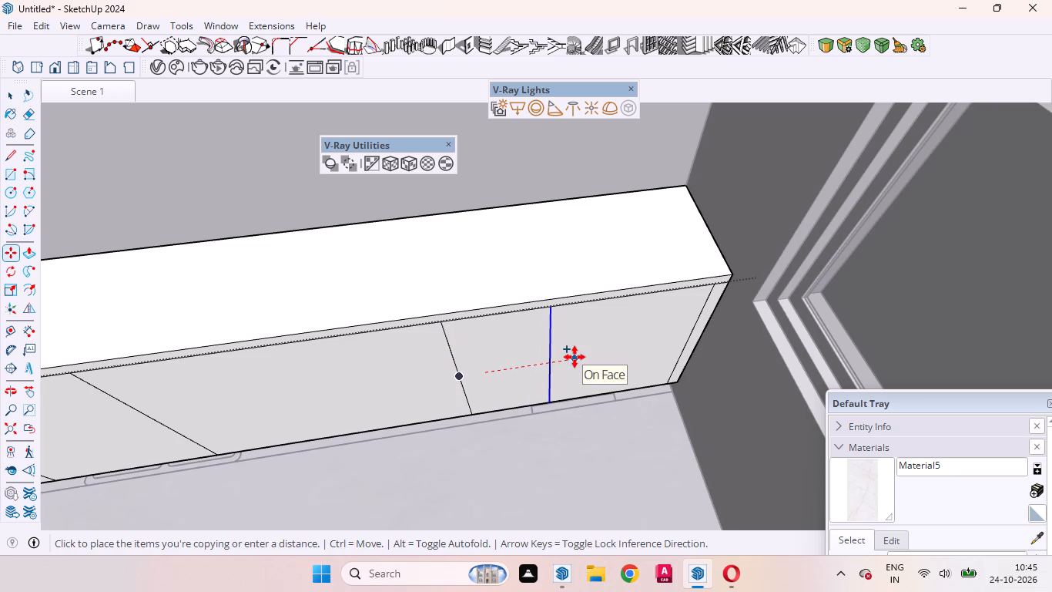
type("24")
key("Return")
key("space")
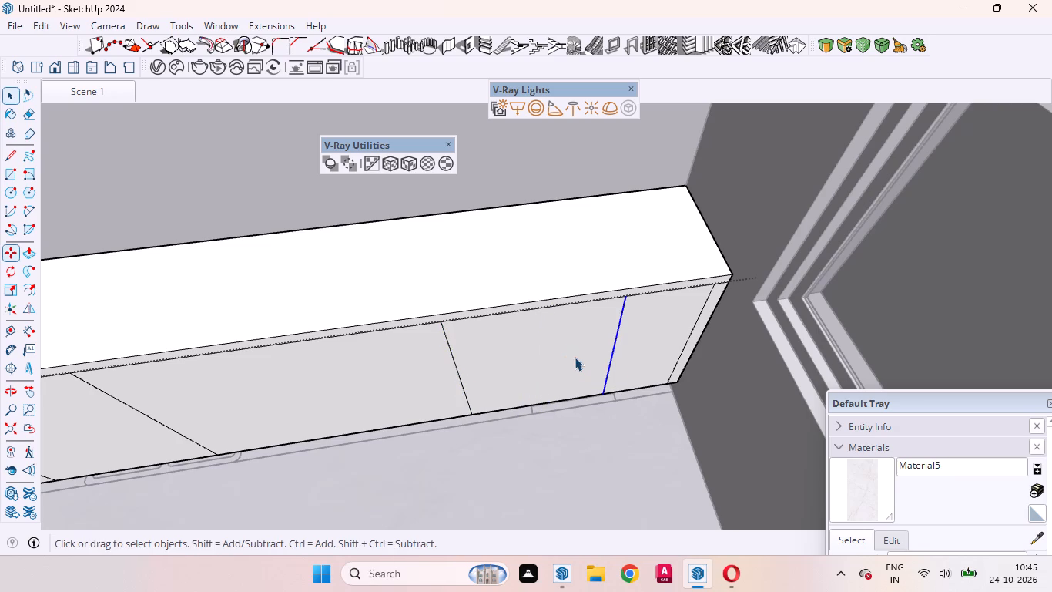
left_click(568, 359)
left_click(639, 351)
left_click(403, 378)
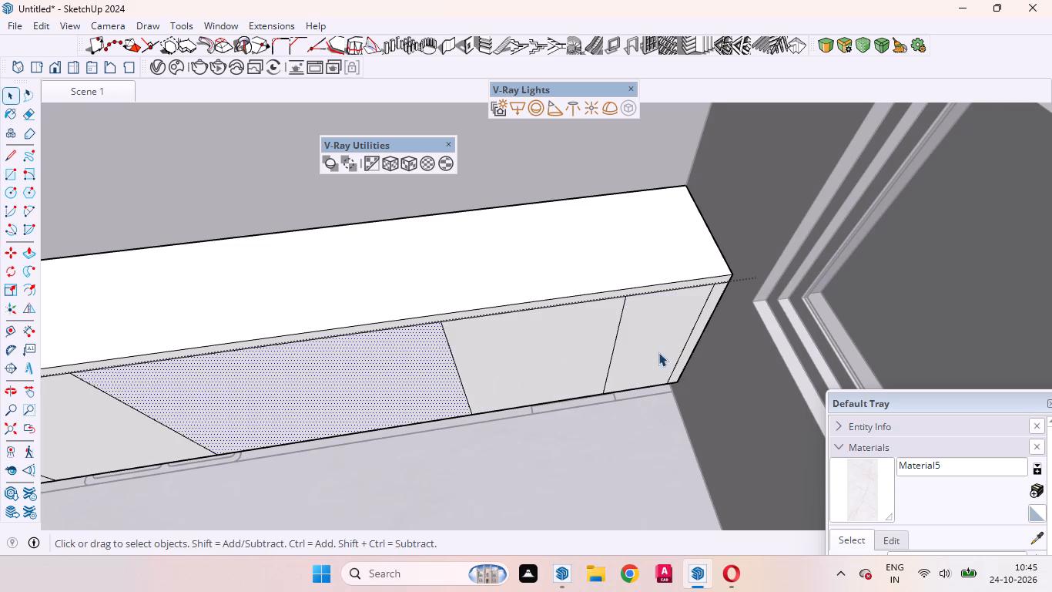
Draw a horizontal line at mid-height across the 24-wide section, joining the midpoints of its two vertical dividing lines.
scroll(676, 348, "down", 3)
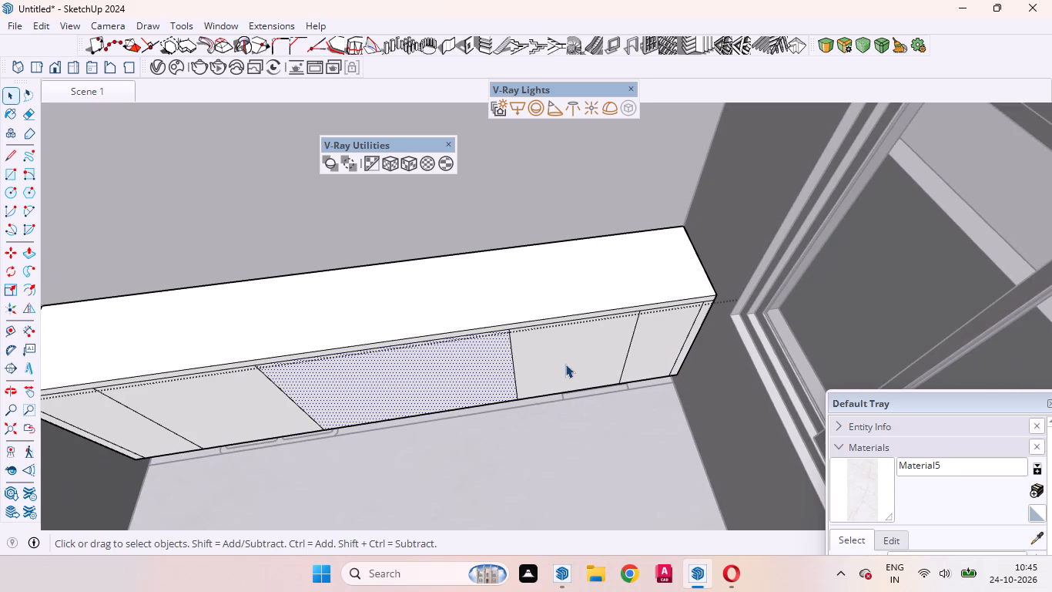
key("l")
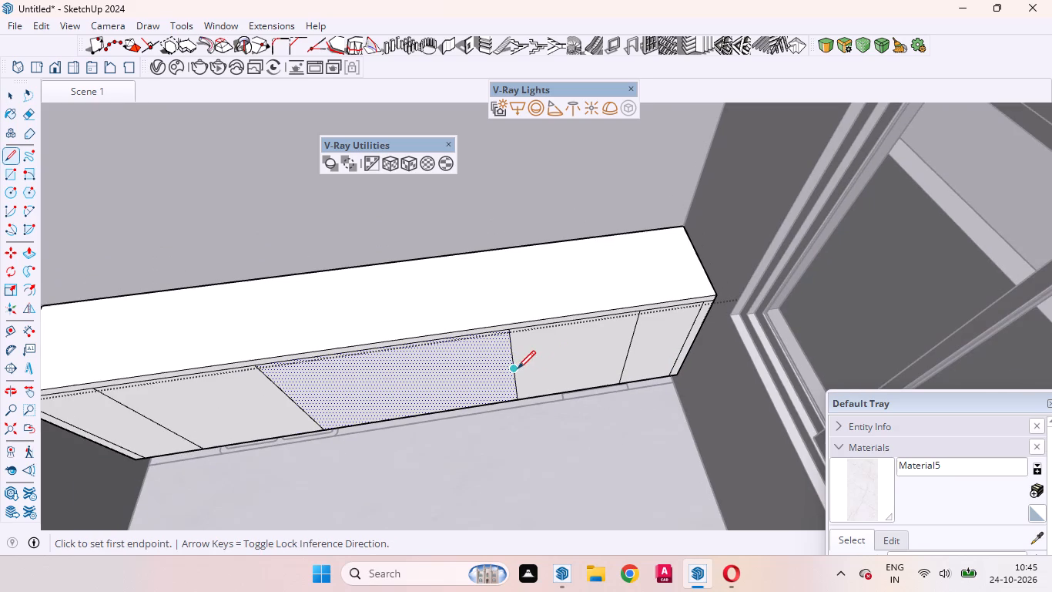
left_click(518, 368)
left_click(632, 351)
scroll(506, 342, "up", 5)
middle_click_drag(513, 355, 515, 294)
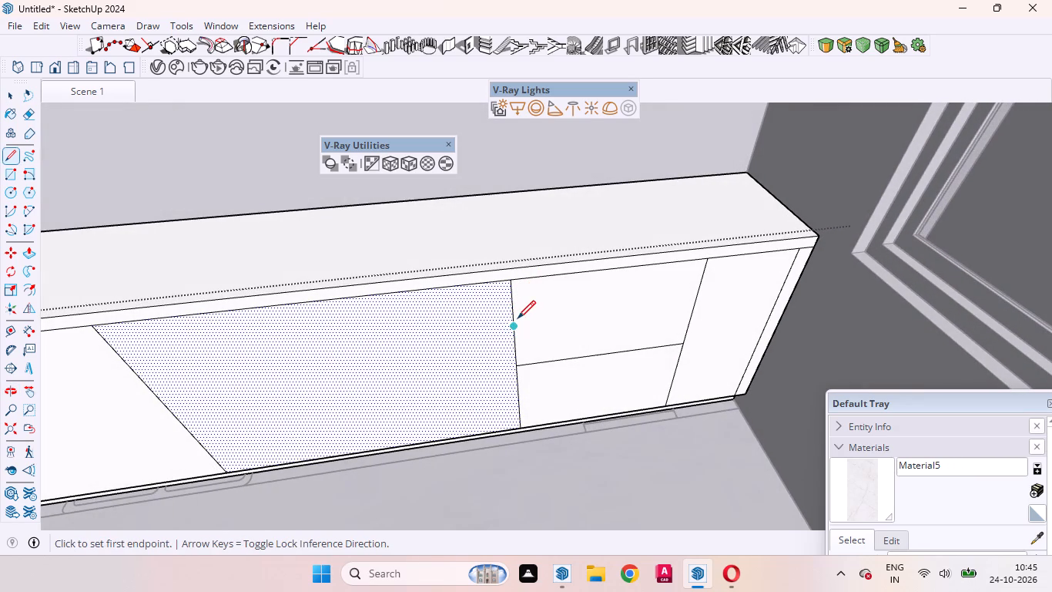
Draw a horizontal line across the upper half of the drawer section, joining the midpoints of its two vertical edges.
left_click(518, 321)
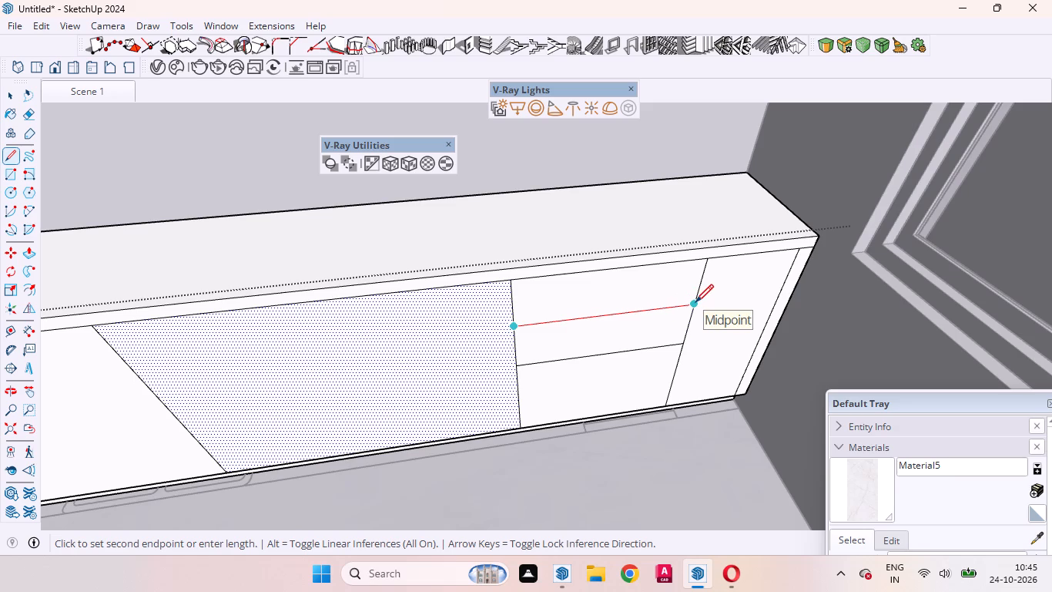
left_click(695, 302)
key("space")
Copy the drawer section's mid-height horizontal line downward by 25 mm.
left_click(608, 334)
left_click(615, 291)
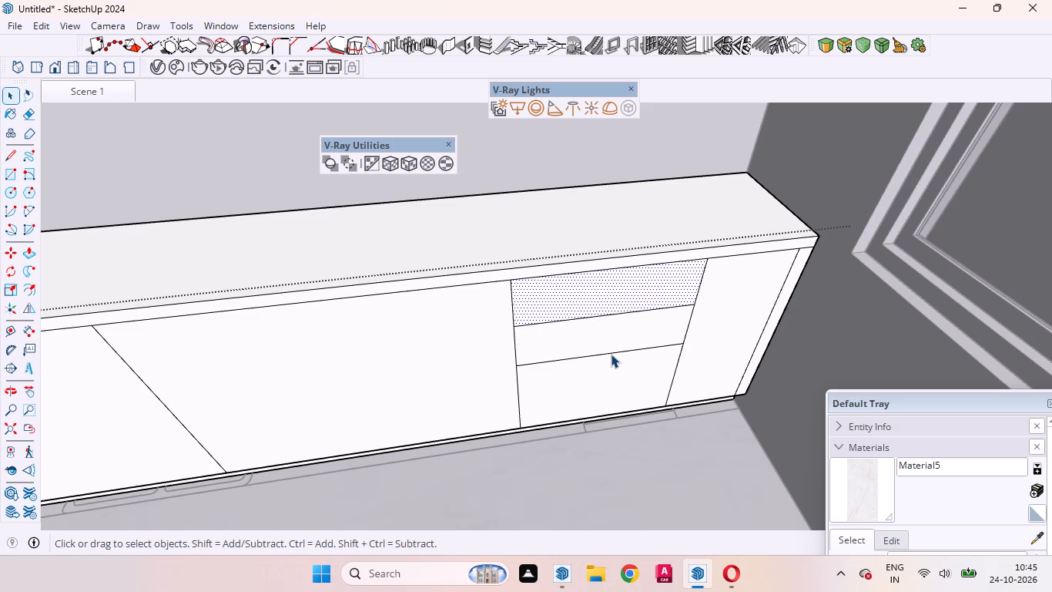
left_click(611, 354)
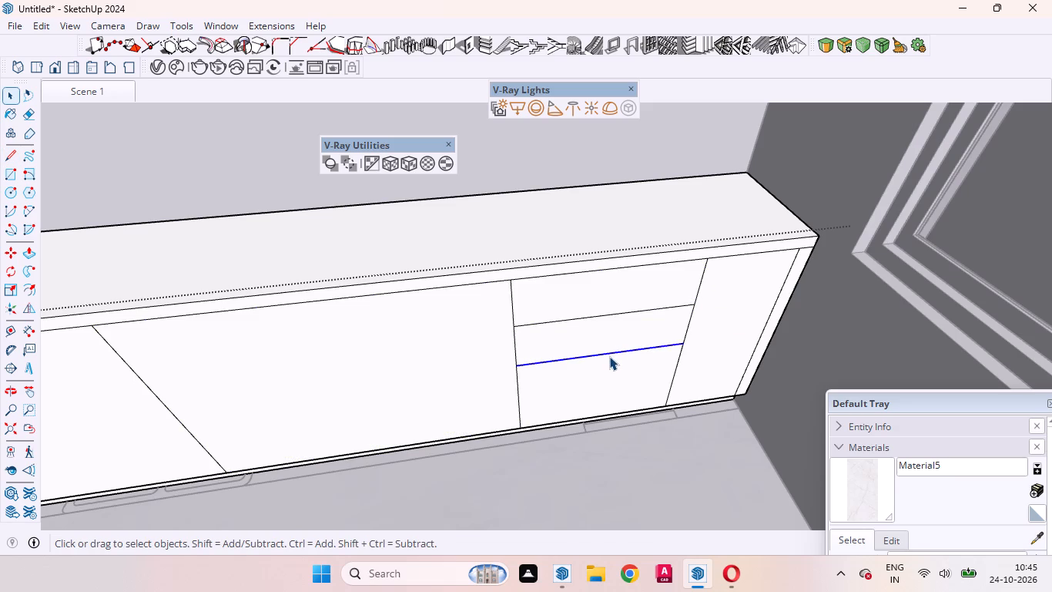
key("m")
left_click(609, 356)
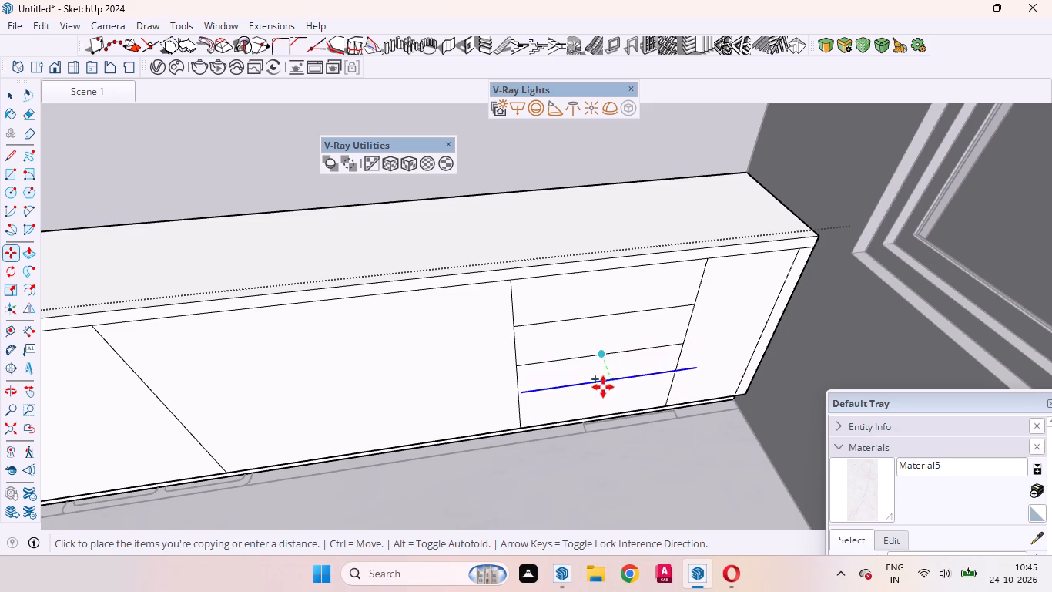
type("25")
type("mm")
key("Return")
key("space")
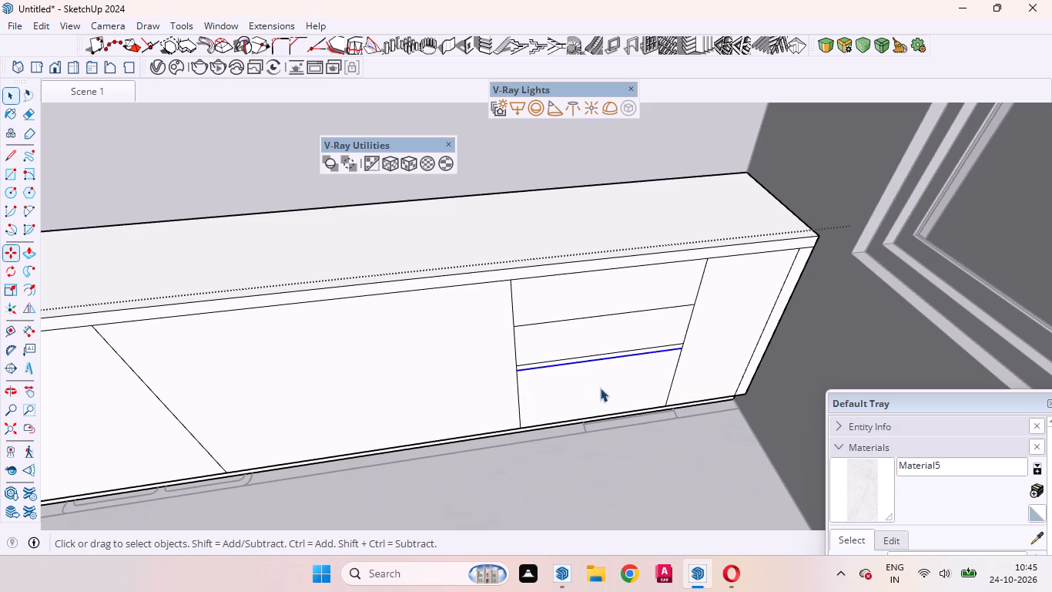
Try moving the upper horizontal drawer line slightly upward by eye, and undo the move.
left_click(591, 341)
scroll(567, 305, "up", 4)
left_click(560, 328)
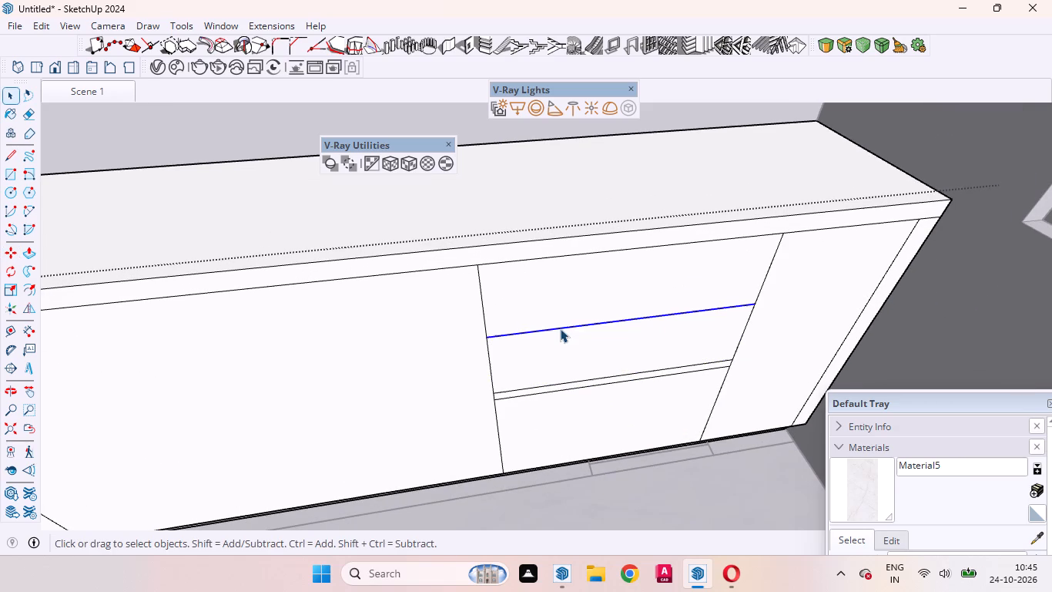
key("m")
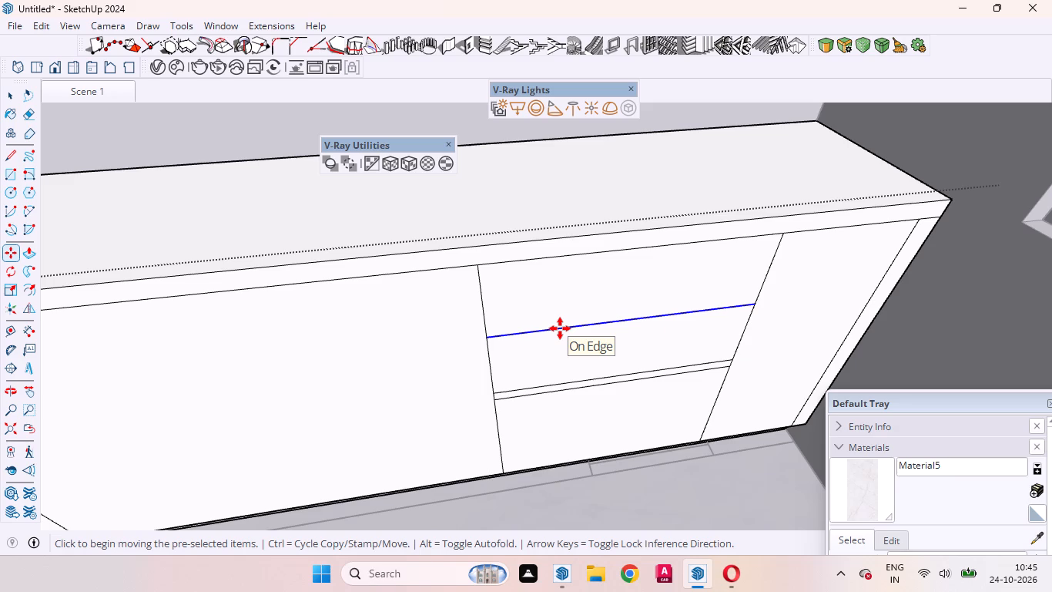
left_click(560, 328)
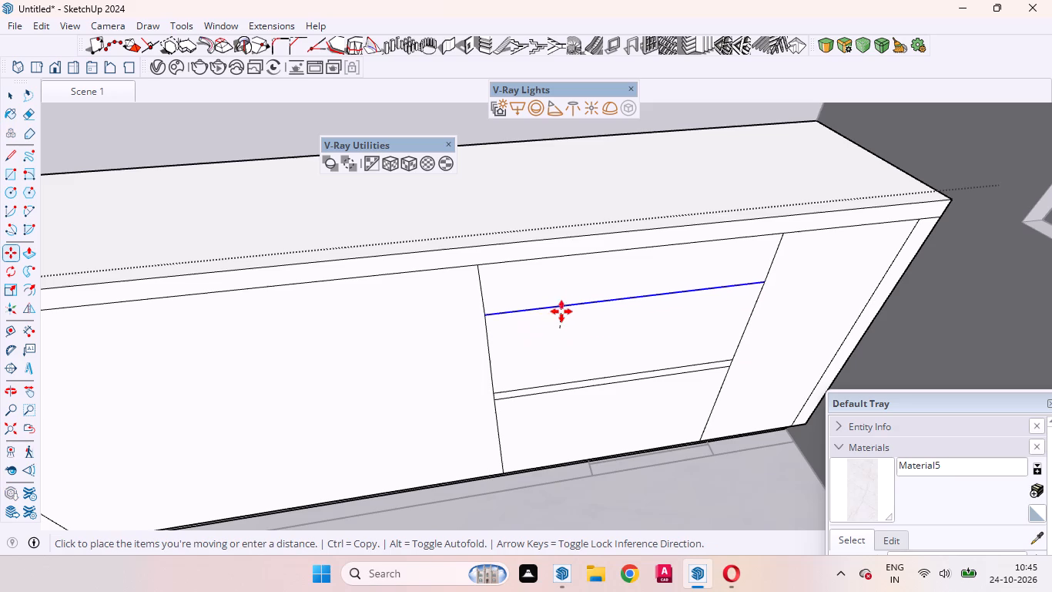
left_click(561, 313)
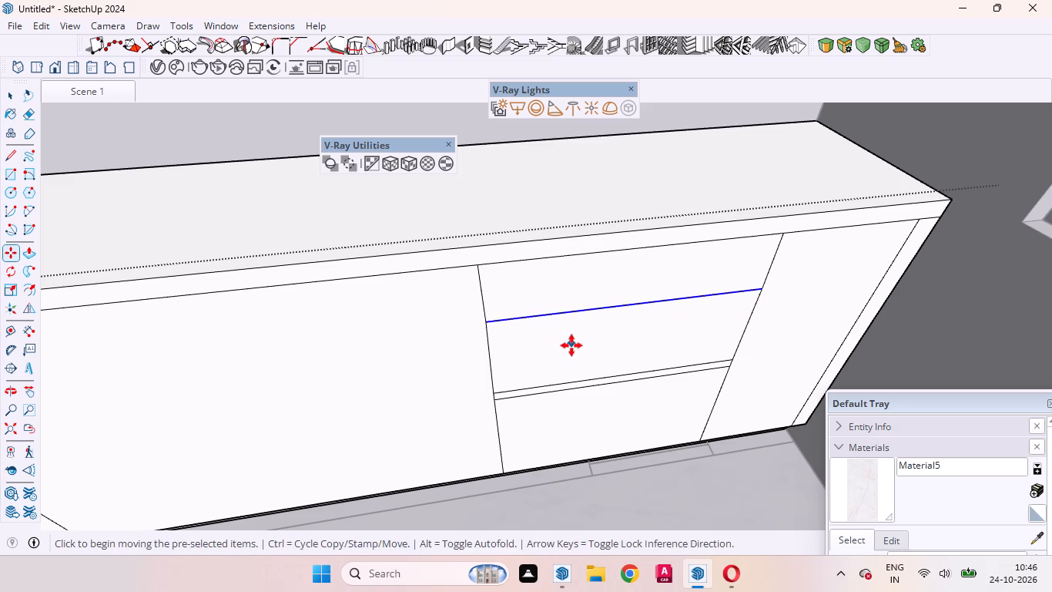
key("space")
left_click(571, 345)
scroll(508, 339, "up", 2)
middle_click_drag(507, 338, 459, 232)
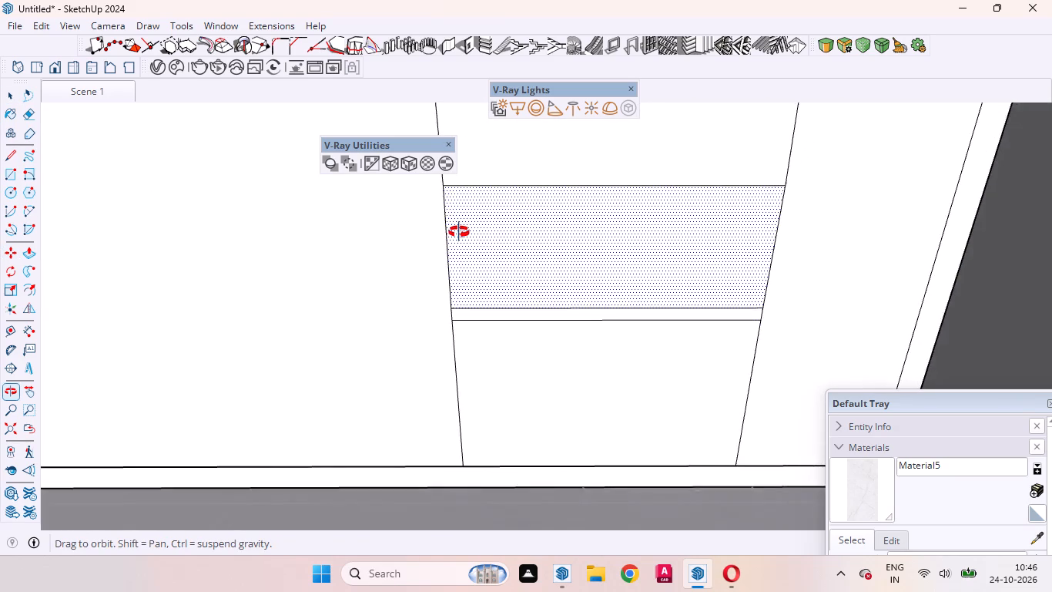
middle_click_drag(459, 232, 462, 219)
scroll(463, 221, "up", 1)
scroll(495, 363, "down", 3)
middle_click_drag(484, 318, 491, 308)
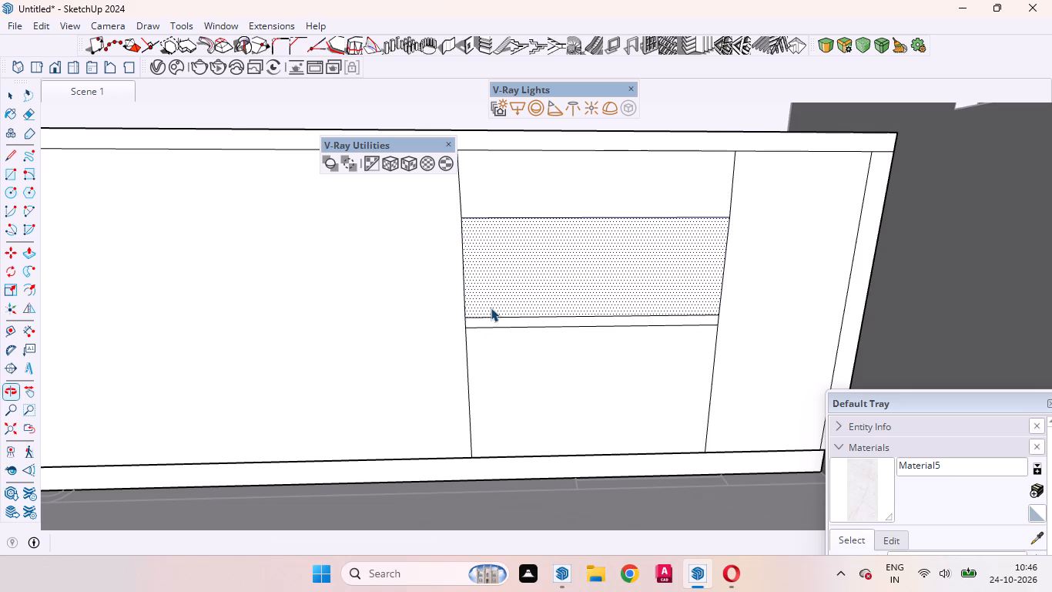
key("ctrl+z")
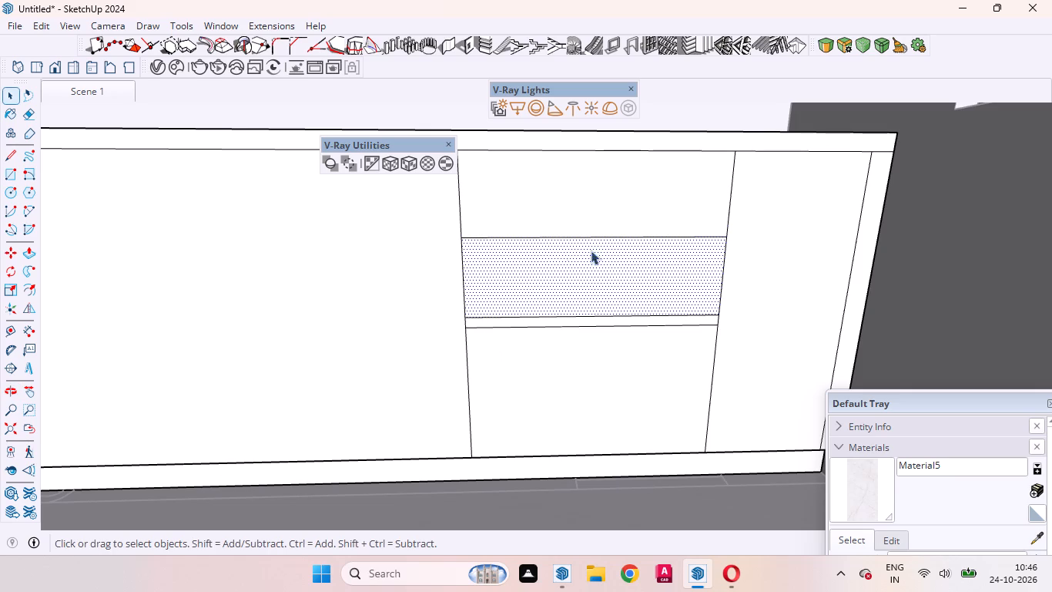
Copy the drawer section's vertical edge segments on the side away from the window inward by 3 mm, leaving out the 25 mm strip.
left_click(510, 218)
left_click(461, 212)
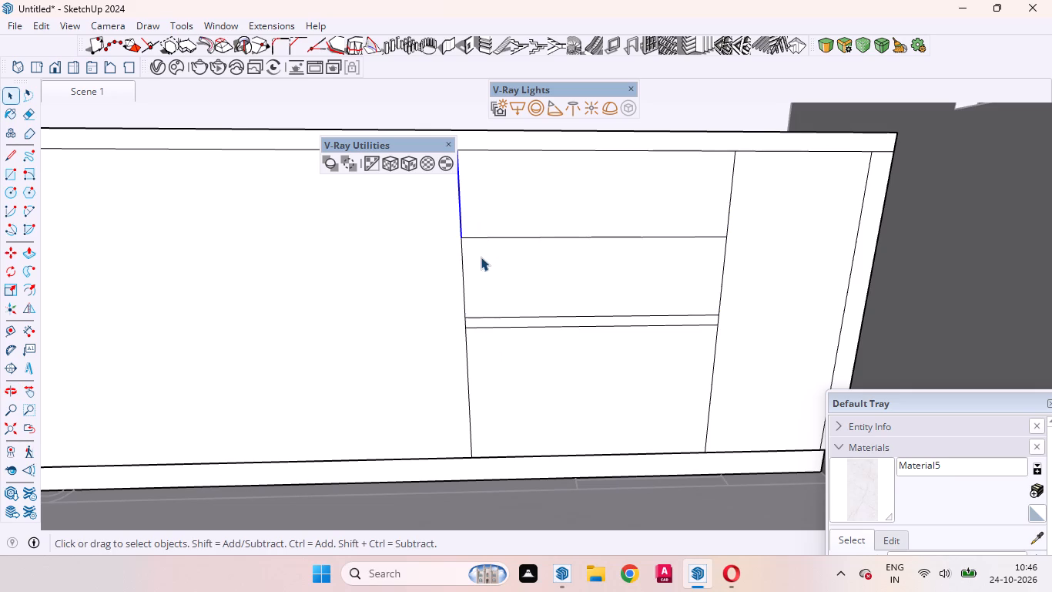
left_click(462, 259, "ctrl")
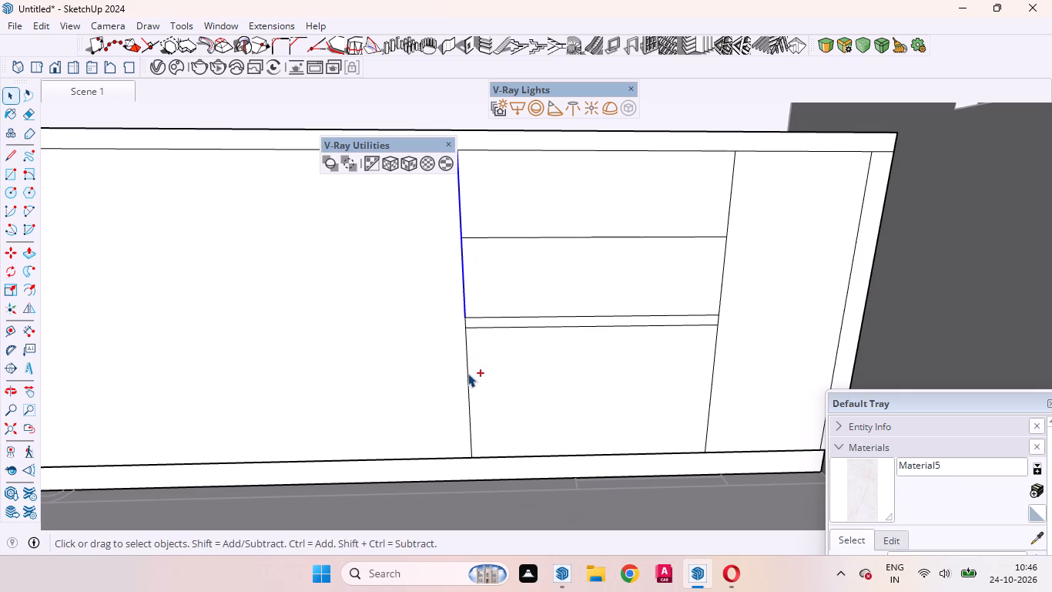
left_click(467, 373, "ctrl")
key("m")
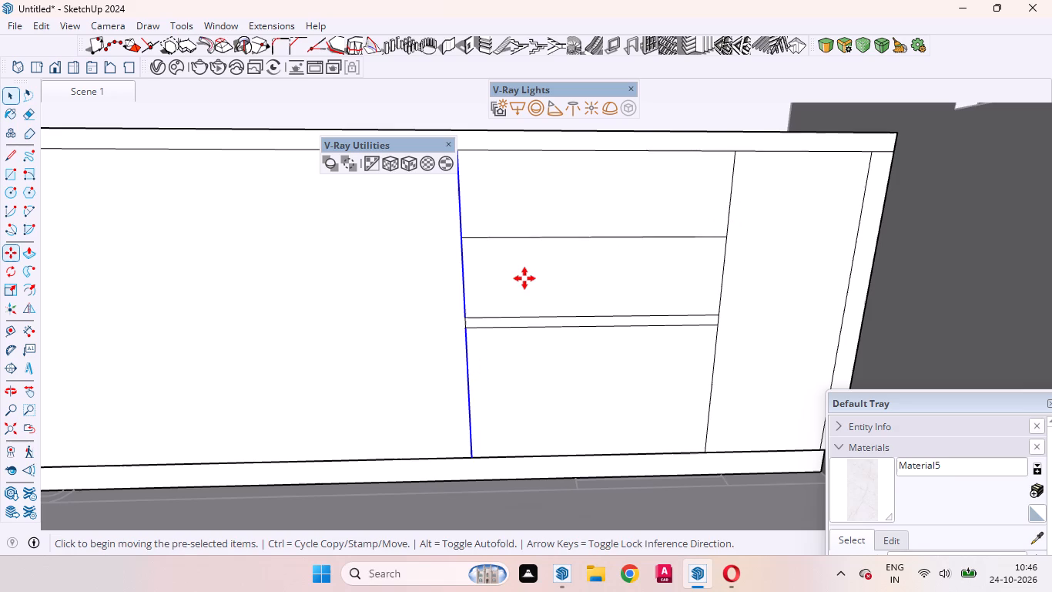
left_click(524, 278)
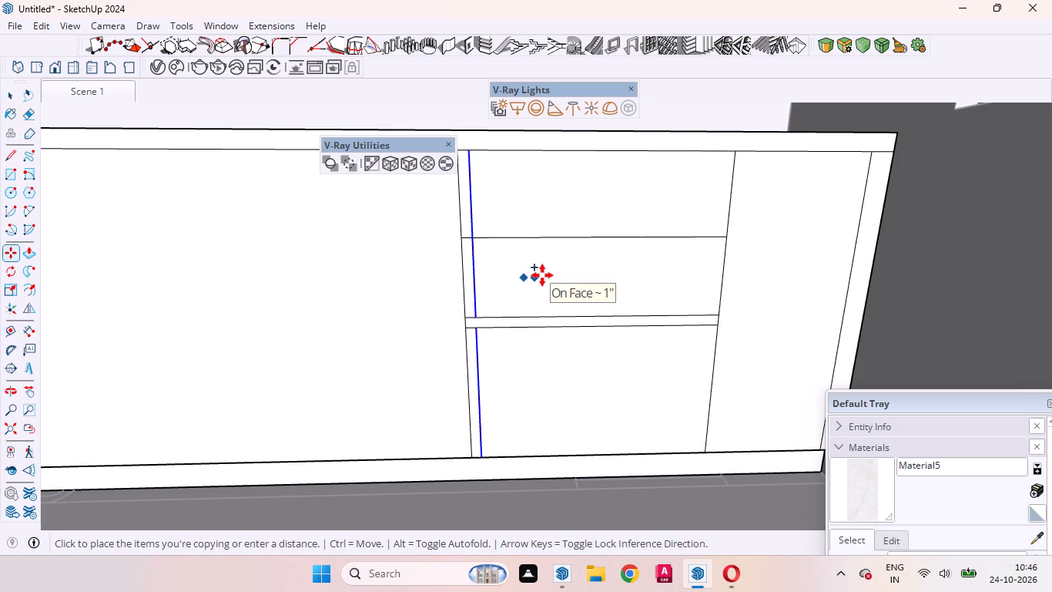
type("3mm")
key("Return")
key("space")
Copy the upper horizontal drawer line vertically upward by 3 mm to form a narrow gap between the drawers.
left_click(514, 238)
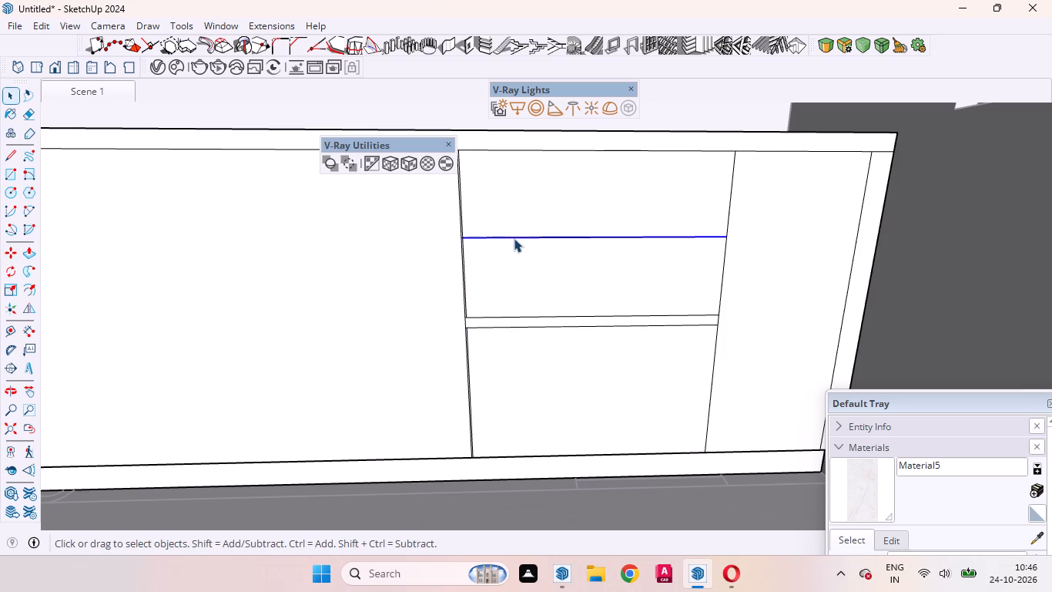
key("m")
left_click(538, 276)
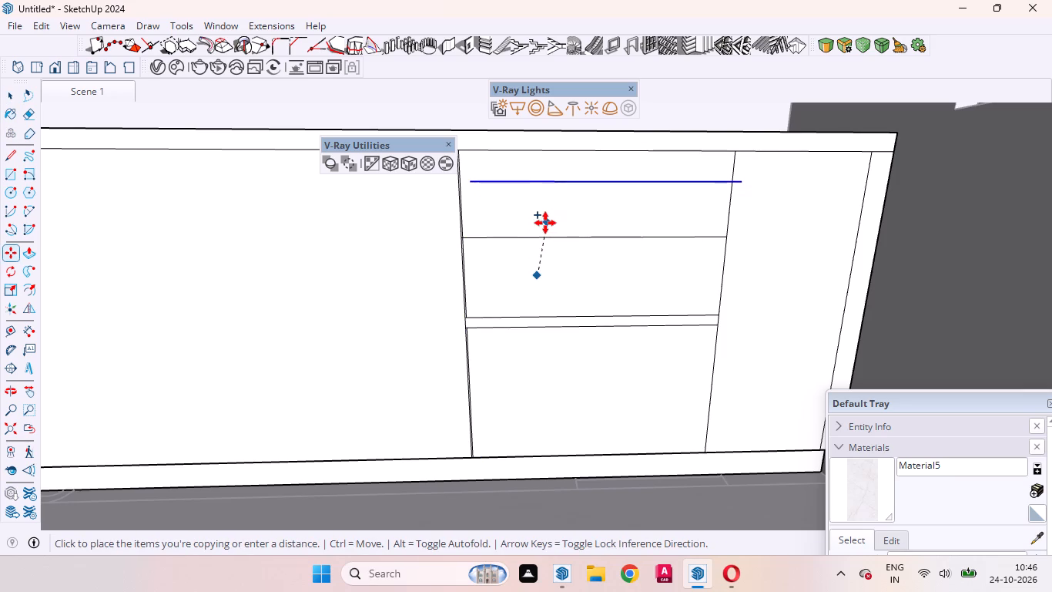
key("Up")
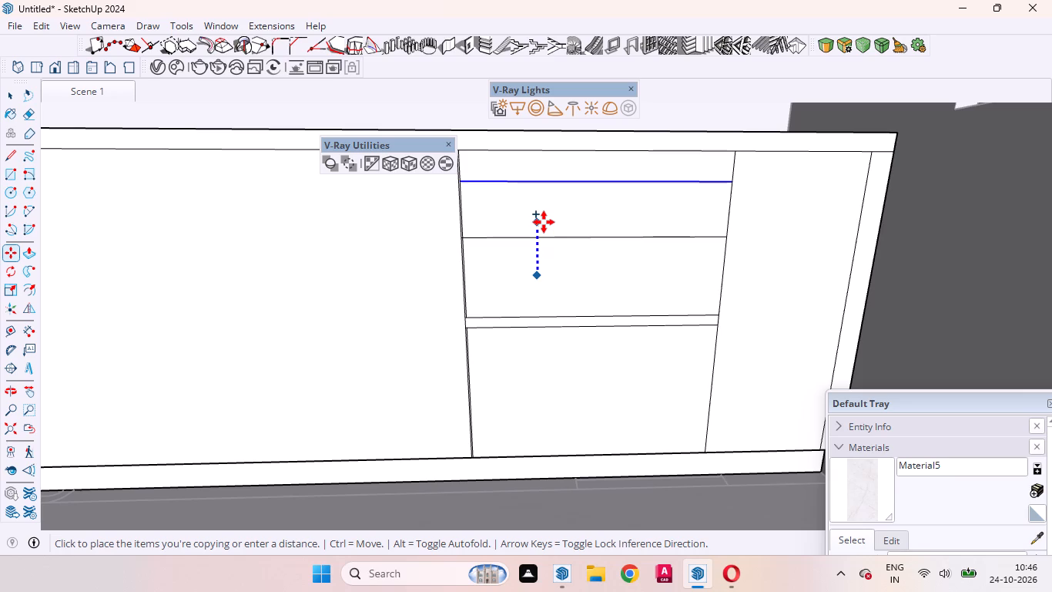
type("3mm")
key("Return")
key("space")
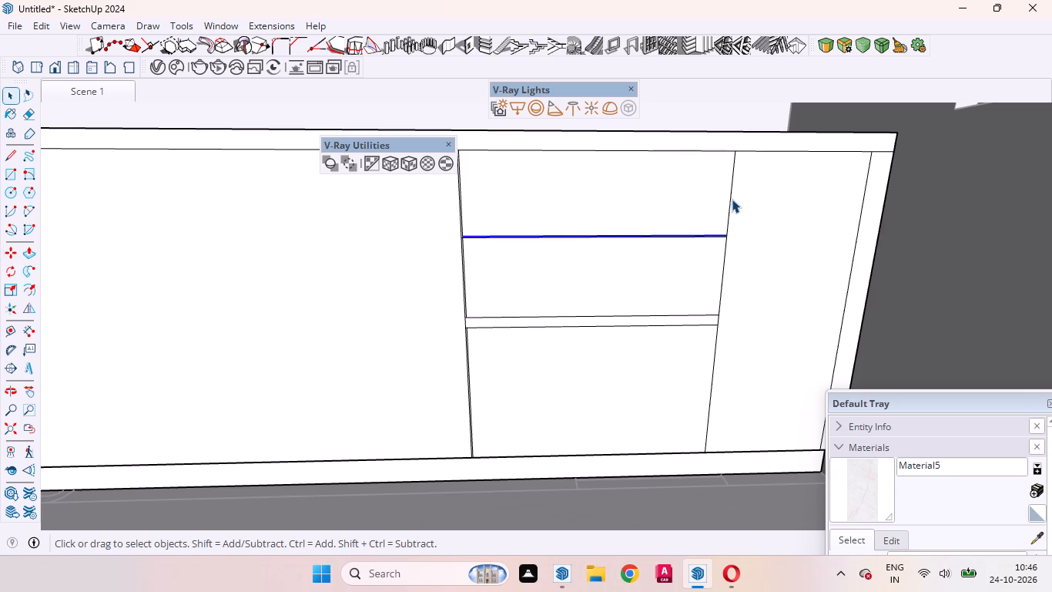
Copy the drawer section's window-side vertical edge segments inward by 3 mm, leaving out the 25 mm strip.
left_click(727, 199)
left_click(729, 200)
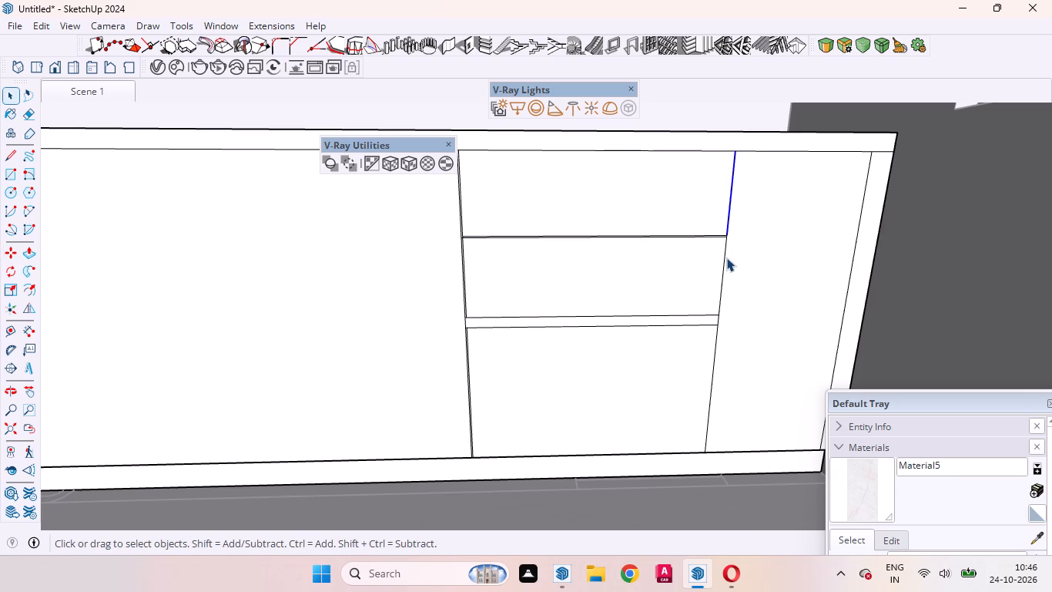
left_click(724, 258, "ctrl")
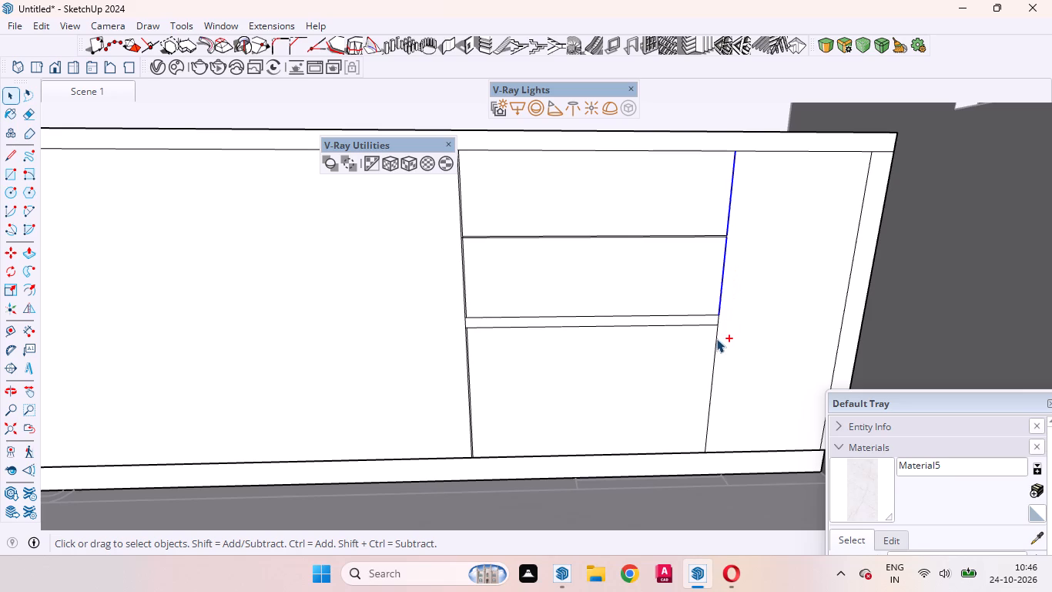
left_click(716, 339, "ctrl")
key("m")
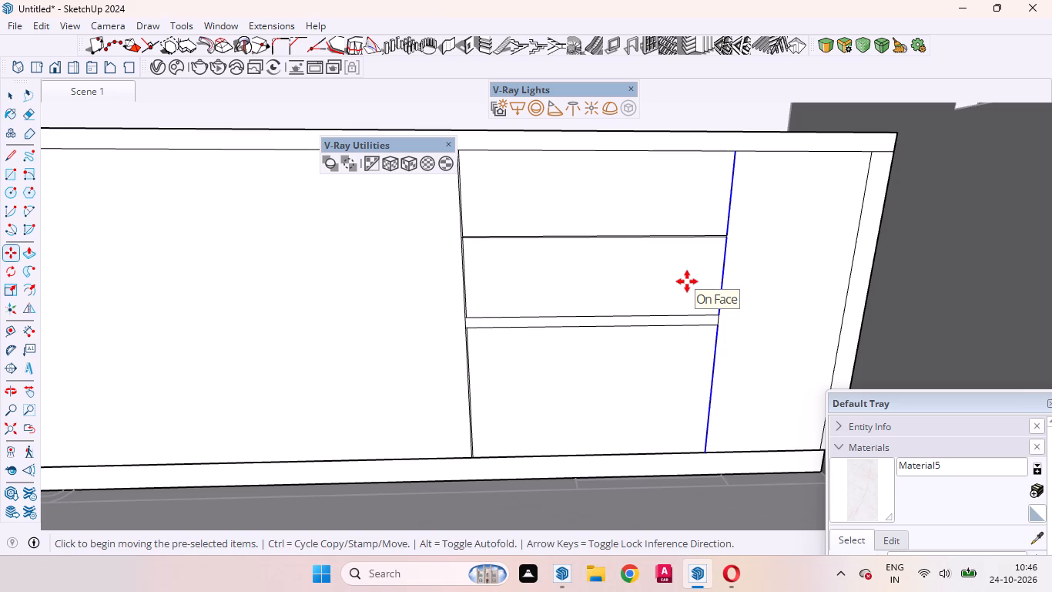
left_click(687, 281)
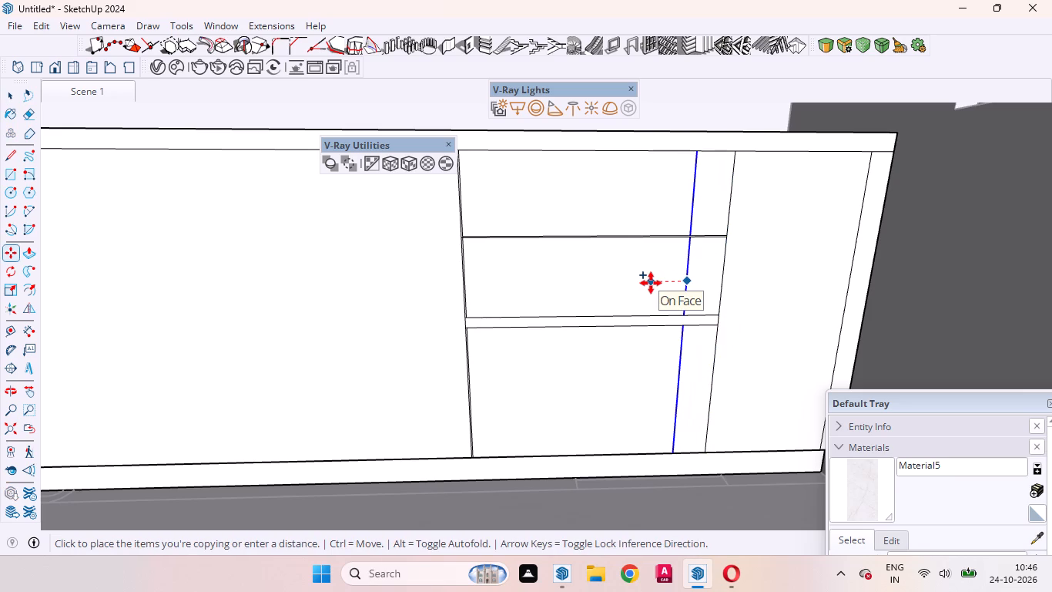
type("3mm")
key("Return")
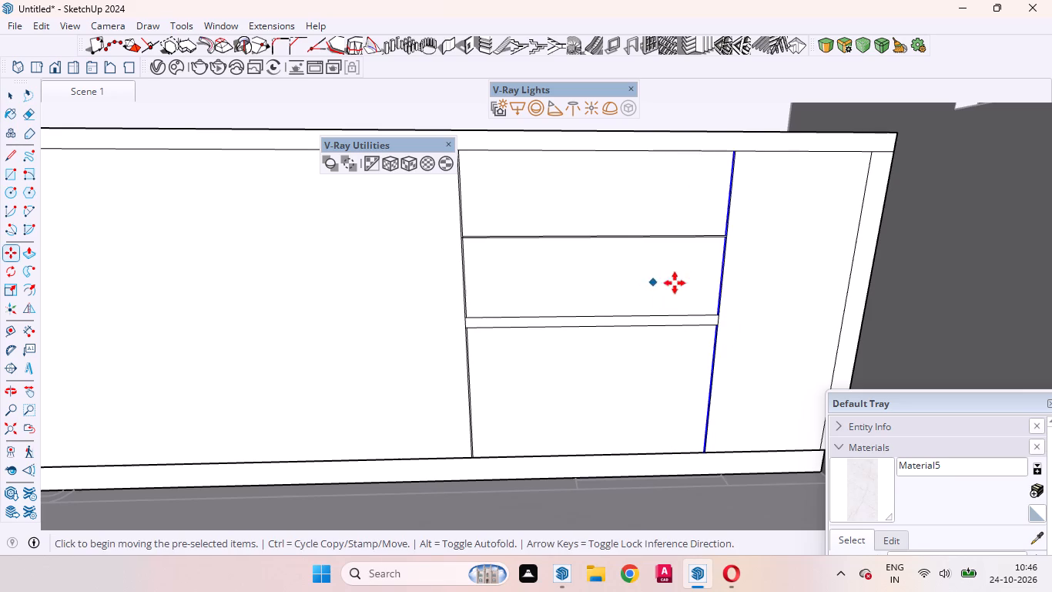
key("space")
Copy the inner vertical line of the counter's window-side end panel by 3 mm towards the drawer section.
left_click(852, 258)
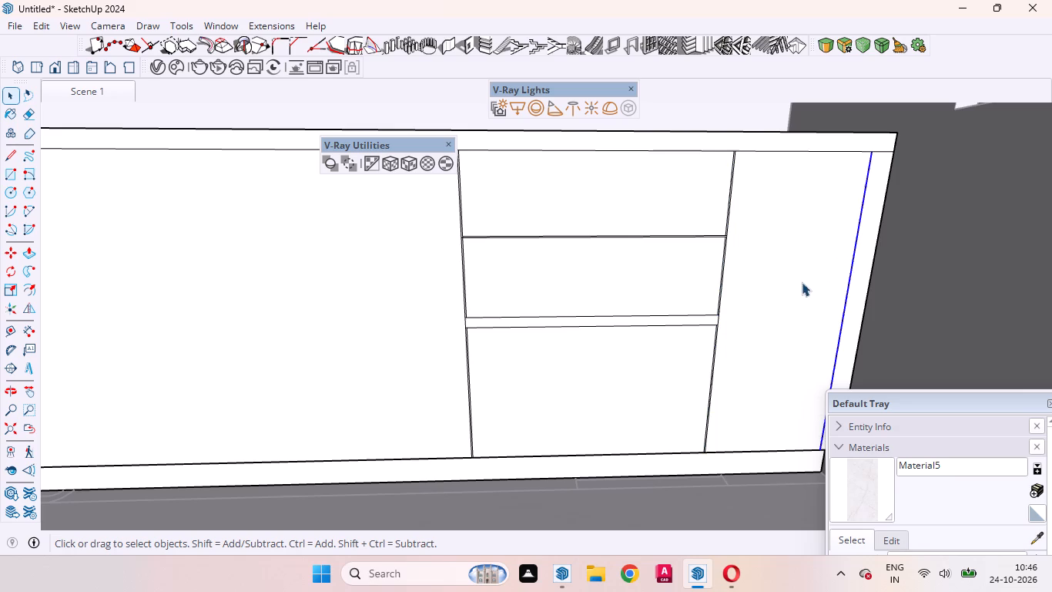
key("m")
left_click(763, 291)
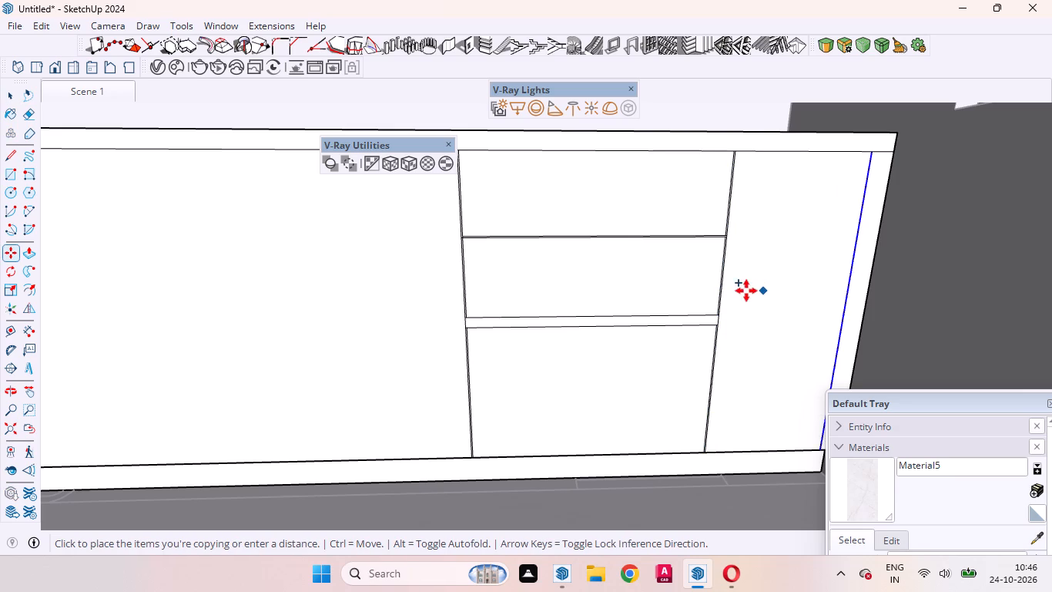
type("3mm")
key("Return")
key("space")
type("b")
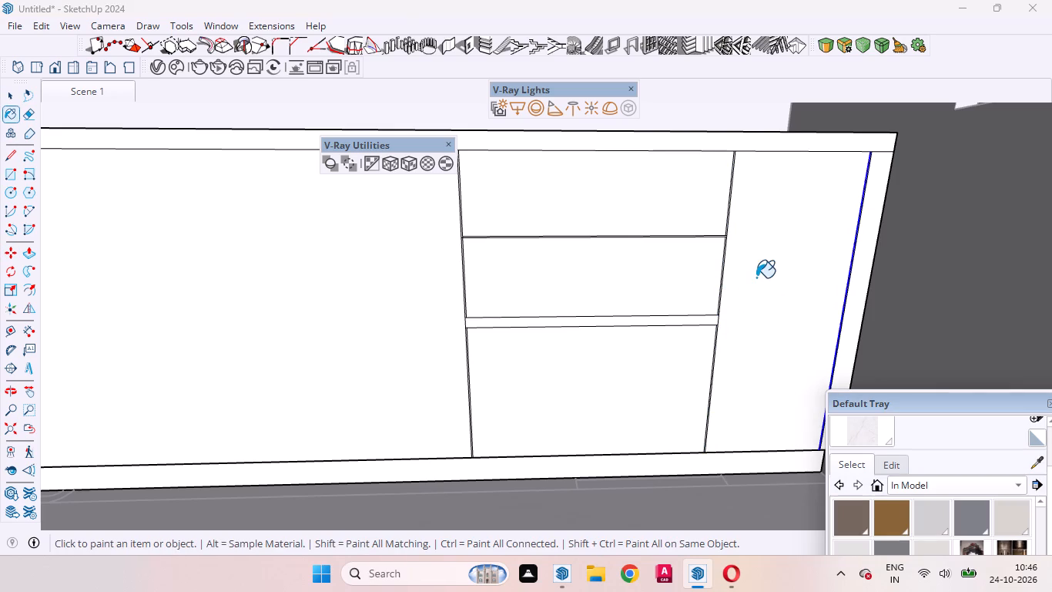
left_click(6, 98)
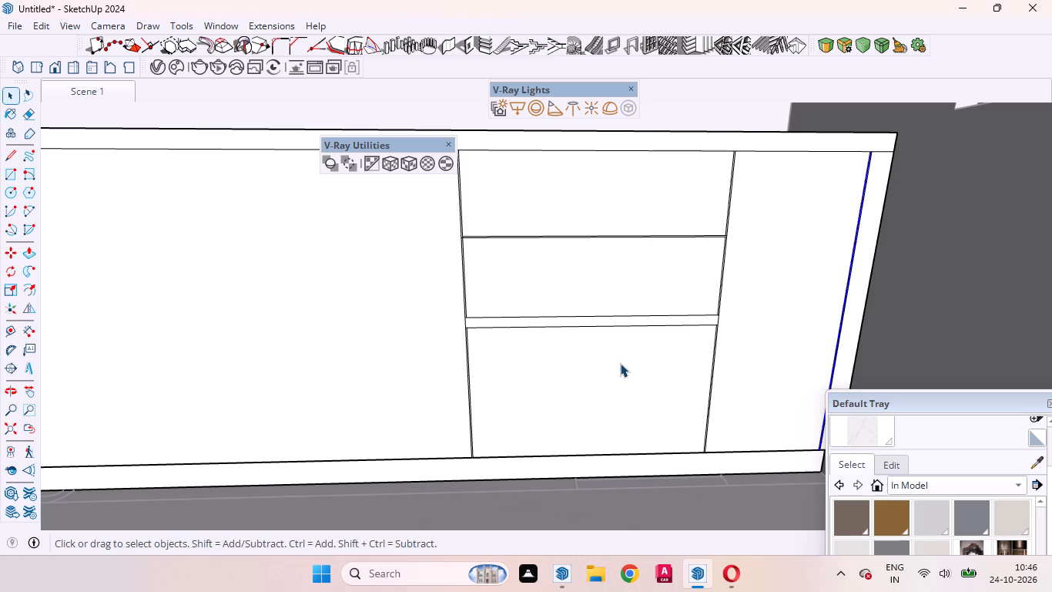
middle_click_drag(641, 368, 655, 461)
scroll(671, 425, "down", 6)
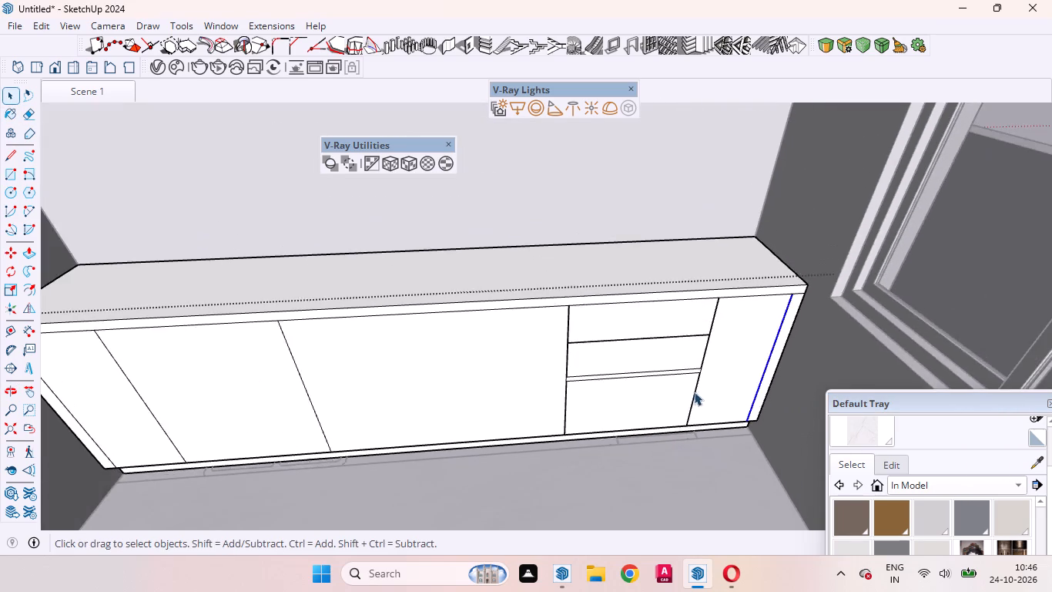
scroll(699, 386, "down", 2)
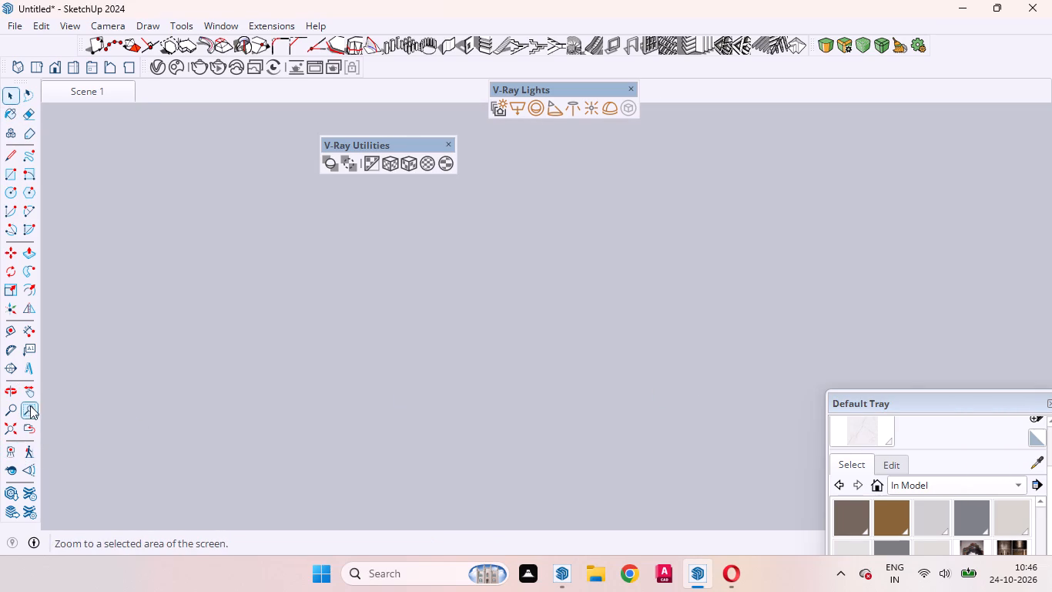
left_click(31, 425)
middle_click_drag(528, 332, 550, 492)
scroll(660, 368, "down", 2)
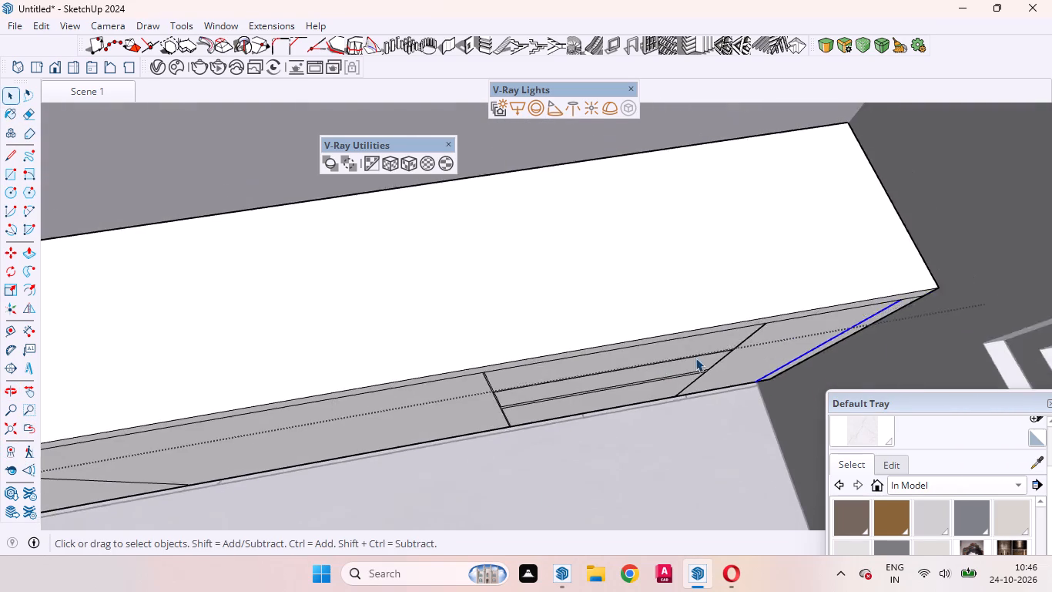
Draw a vertical line down the middle of the wide second panel from the counter end away from the window, splitting it in two.
scroll(695, 358, "down", 10)
scroll(430, 424, "up", 3)
middle_click_drag(390, 452, 388, 399)
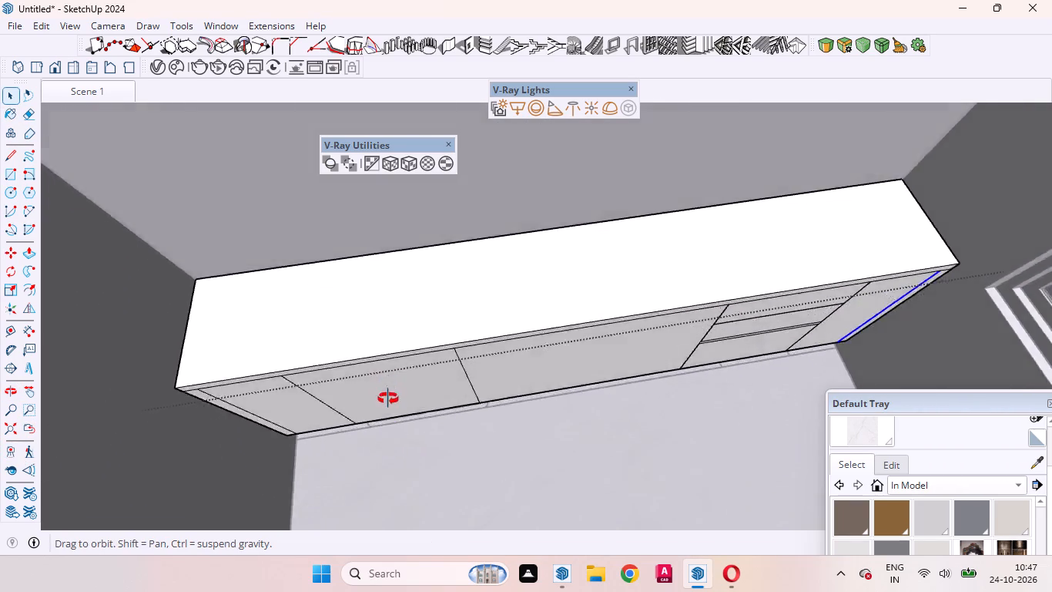
middle_click_drag(388, 399, 391, 328)
scroll(360, 359, "up", 3)
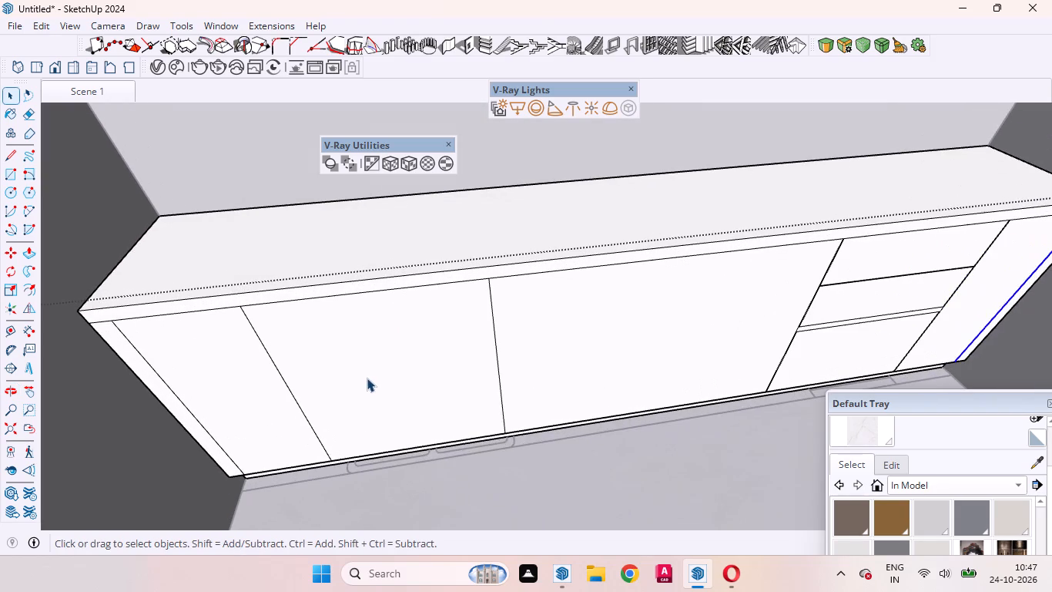
left_click(367, 378)
key("l")
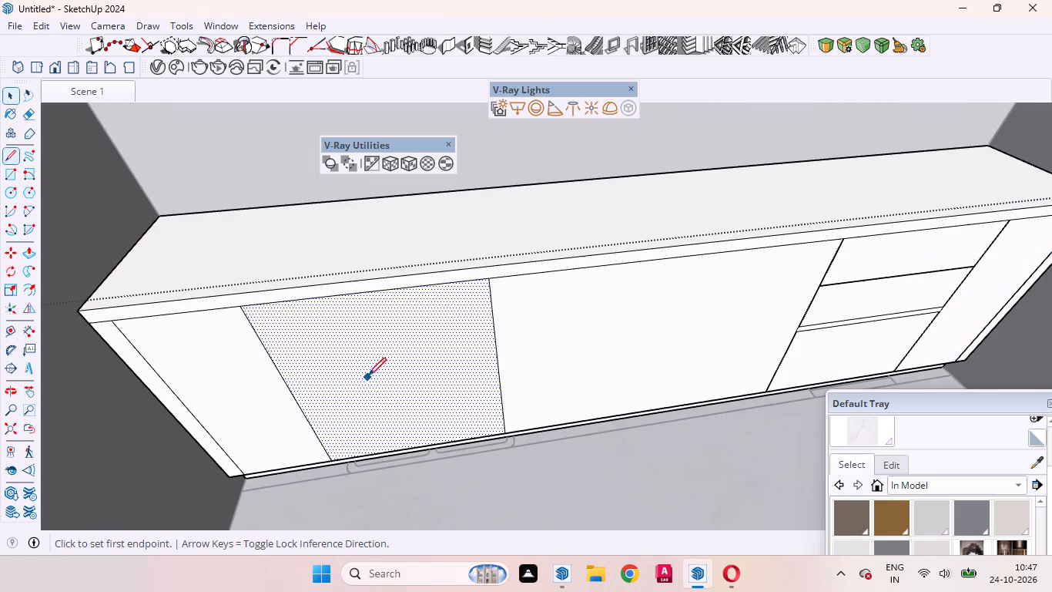
left_click(366, 289)
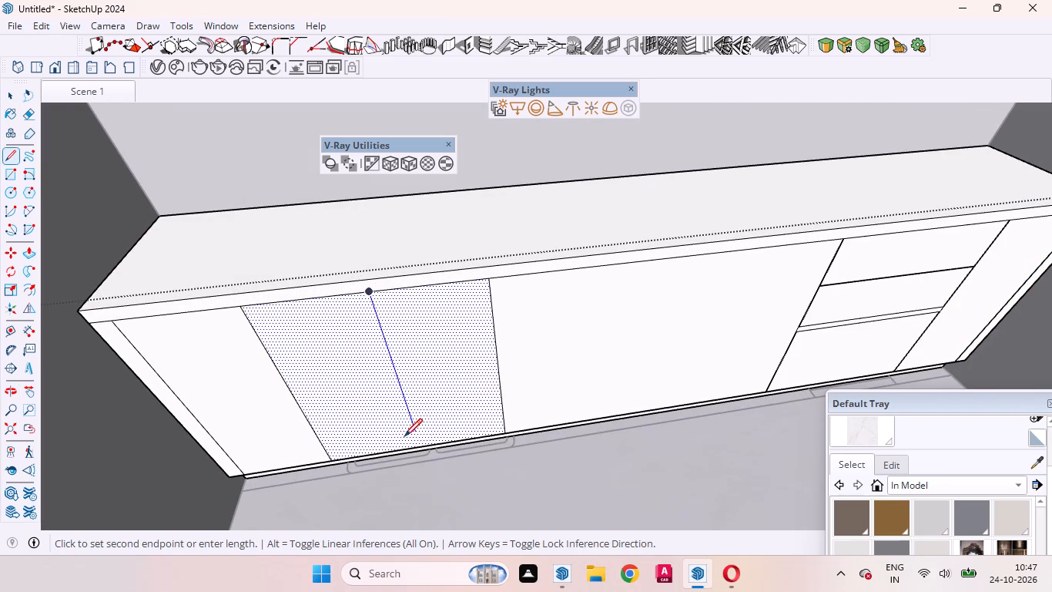
left_click(418, 450)
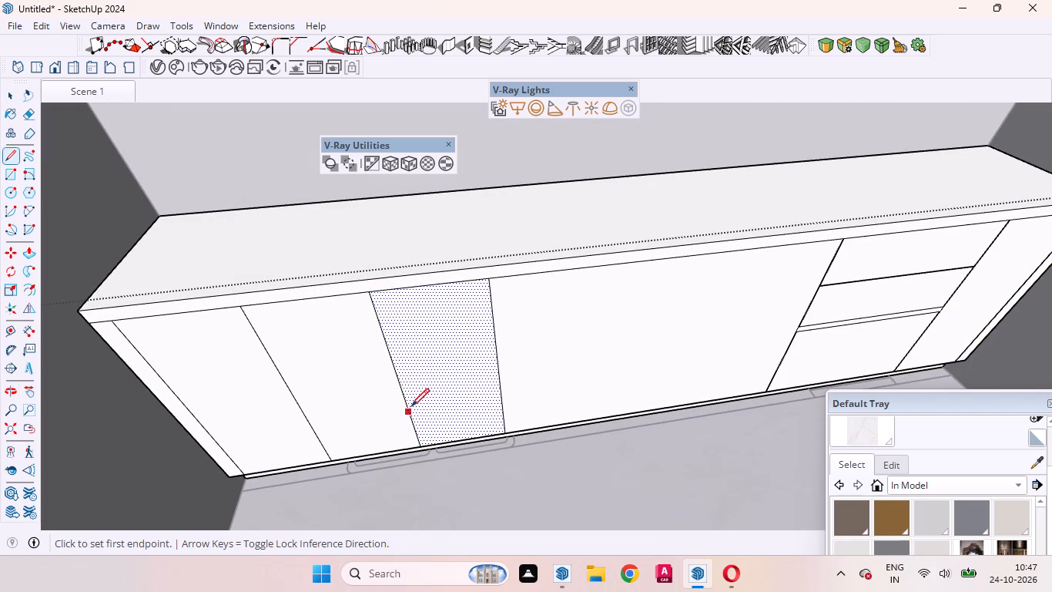
key("space")
left_click(380, 398)
Draw a vertical line down the middle of the wide panel beside the drawer section, from its upper to its lower edge.
middle_click_drag(352, 312, 471, 237)
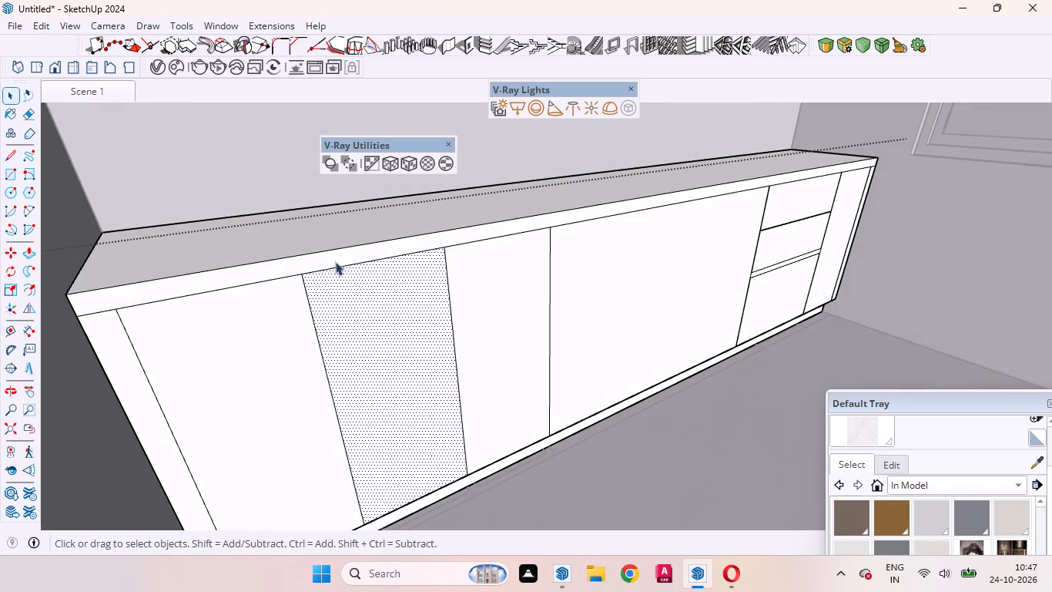
left_click(327, 260)
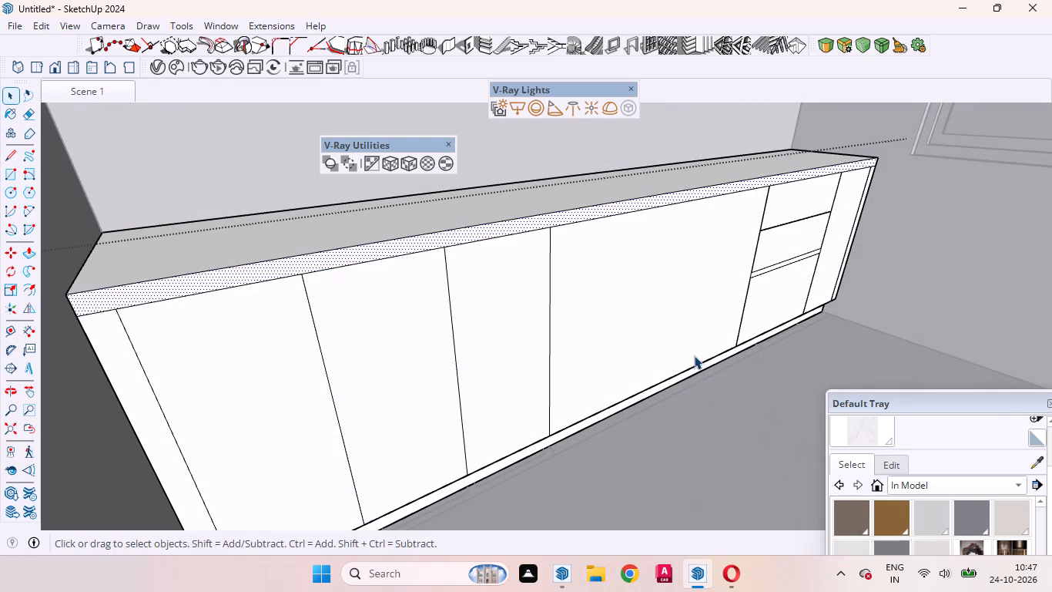
middle_click_drag(686, 354, 511, 372)
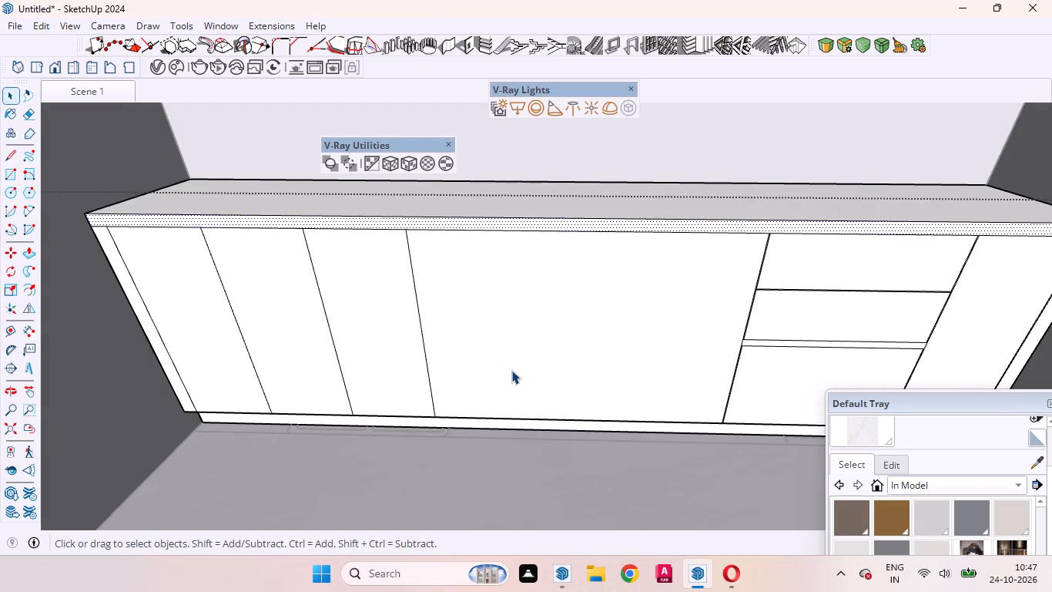
key("l")
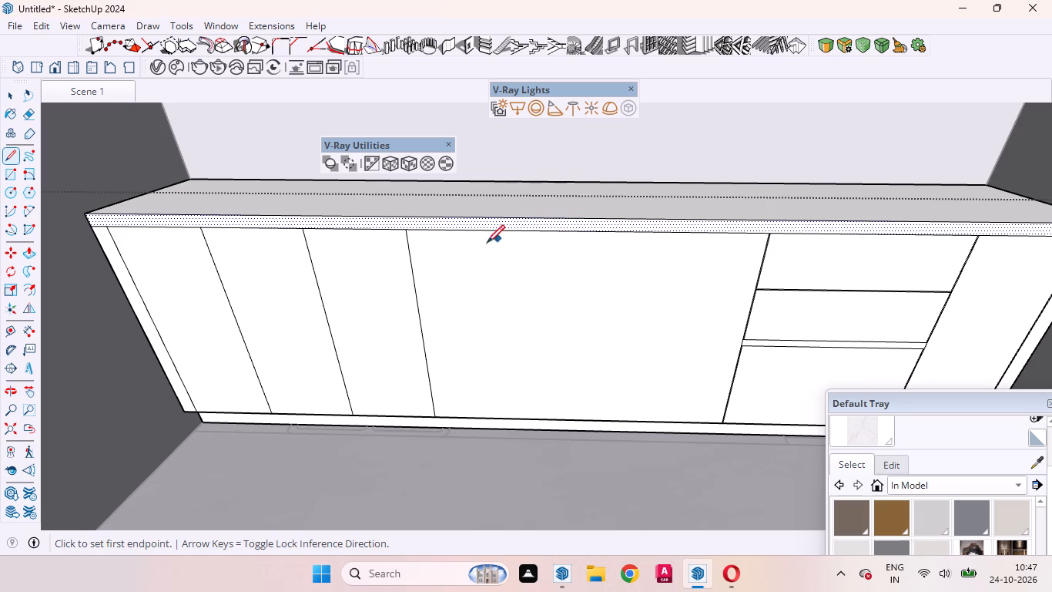
left_click(588, 230)
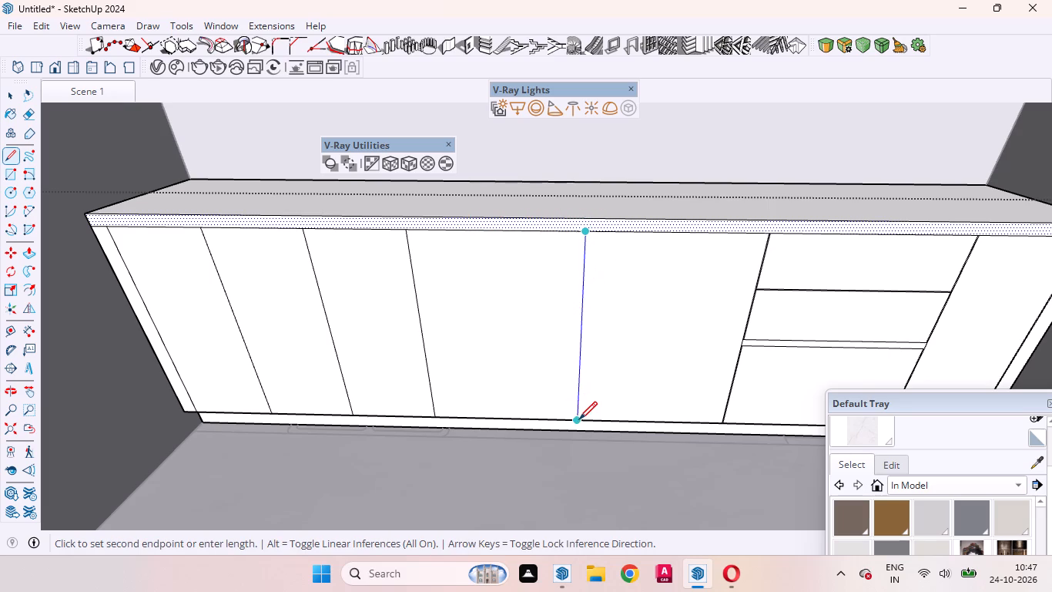
left_click(579, 419)
key("space")
left_click(526, 351)
Place a guide 2' from the wide panel's edge away from the drawers and move the new dividing line onto it.
middle_click_drag(478, 338, 529, 318)
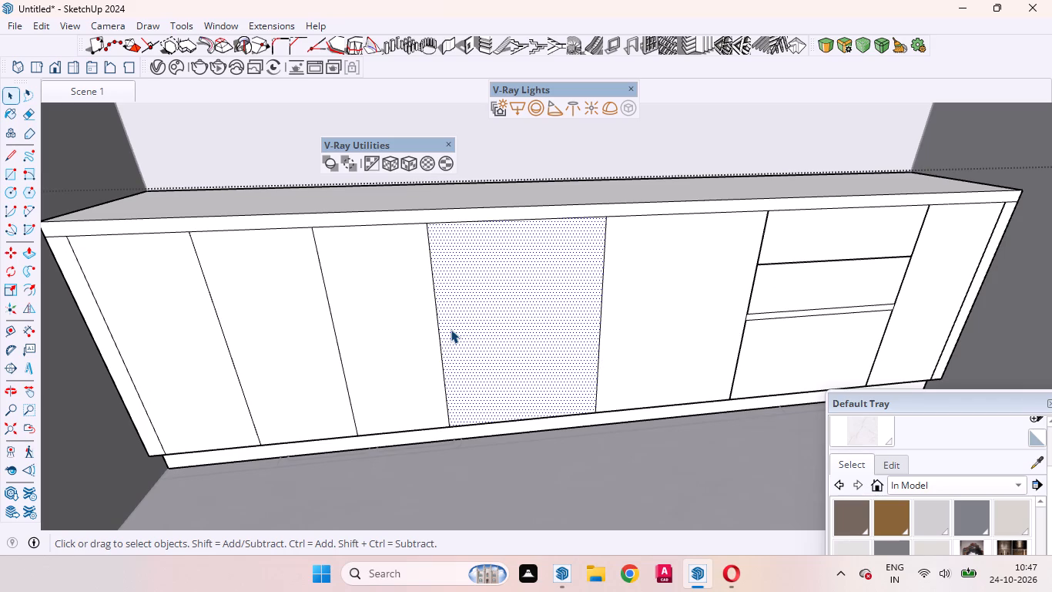
key("t")
left_click(441, 323)
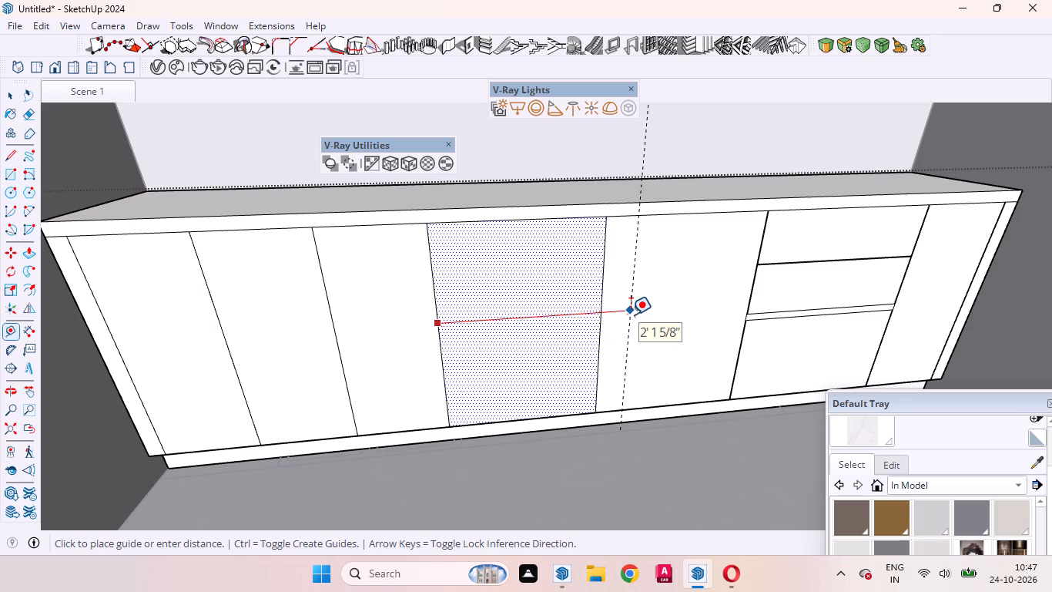
type("2'")
key("Return")
key("space")
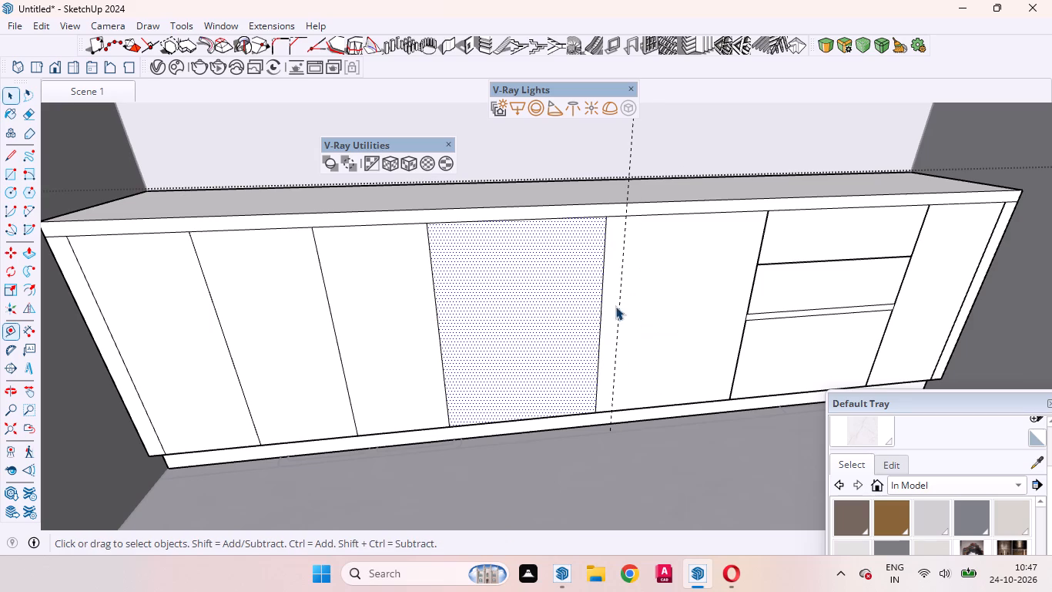
left_click(601, 294)
key("m")
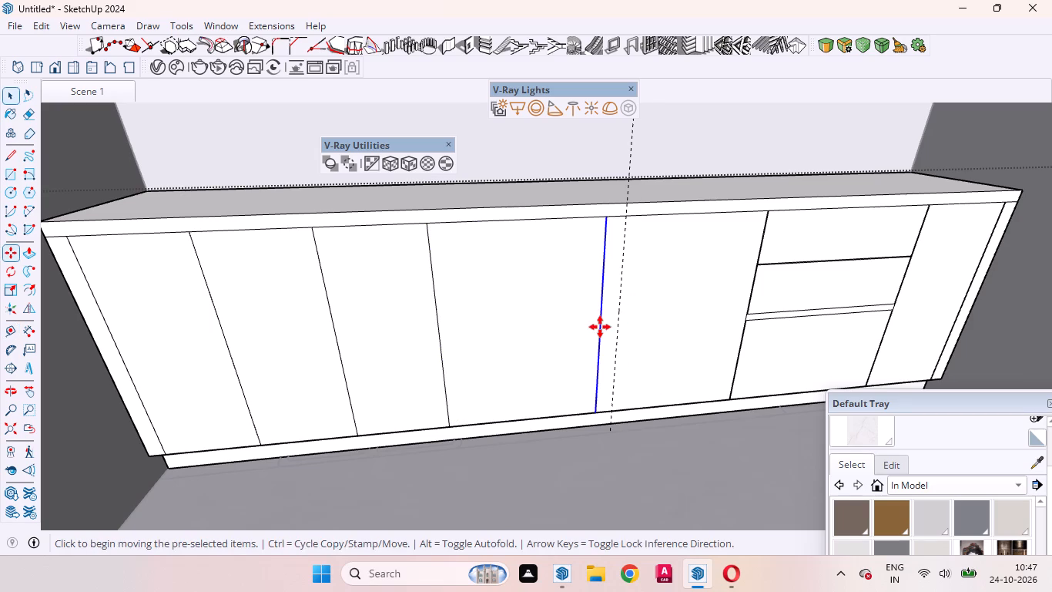
left_click(600, 327)
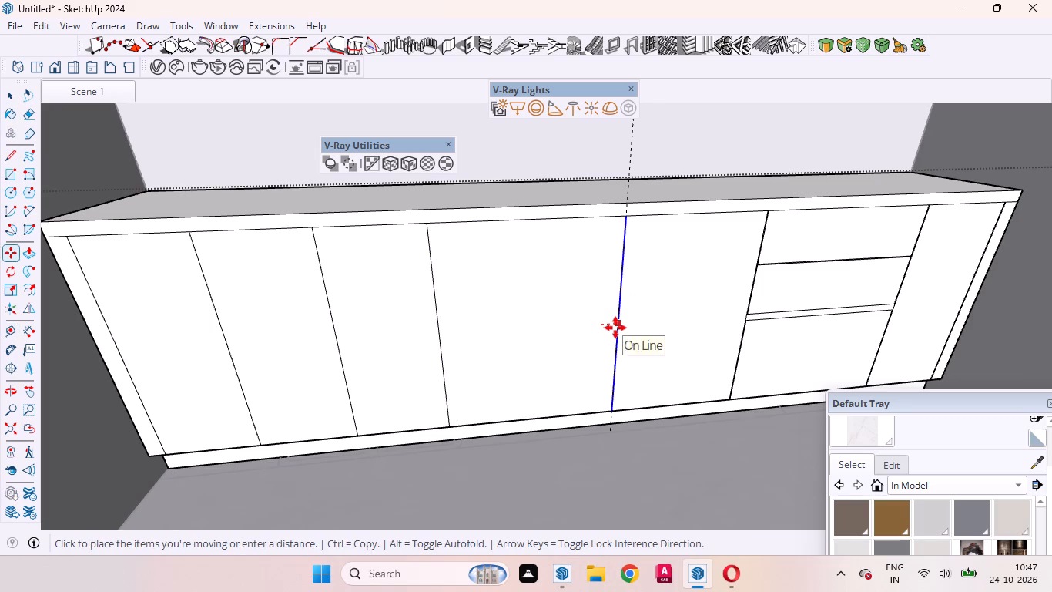
left_click(615, 328)
key("space")
left_click(524, 315)
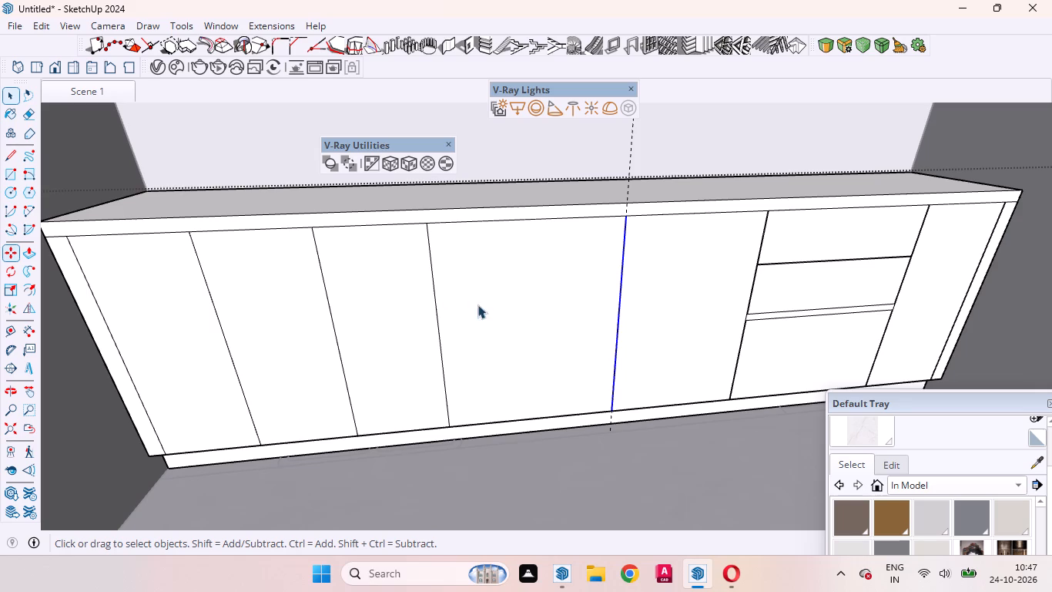
left_click(498, 319)
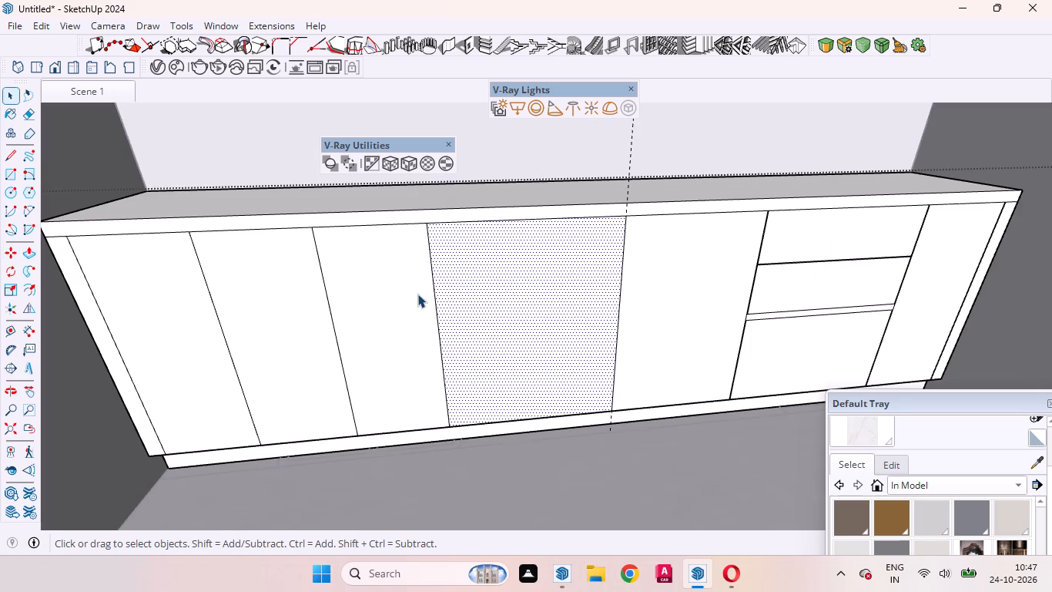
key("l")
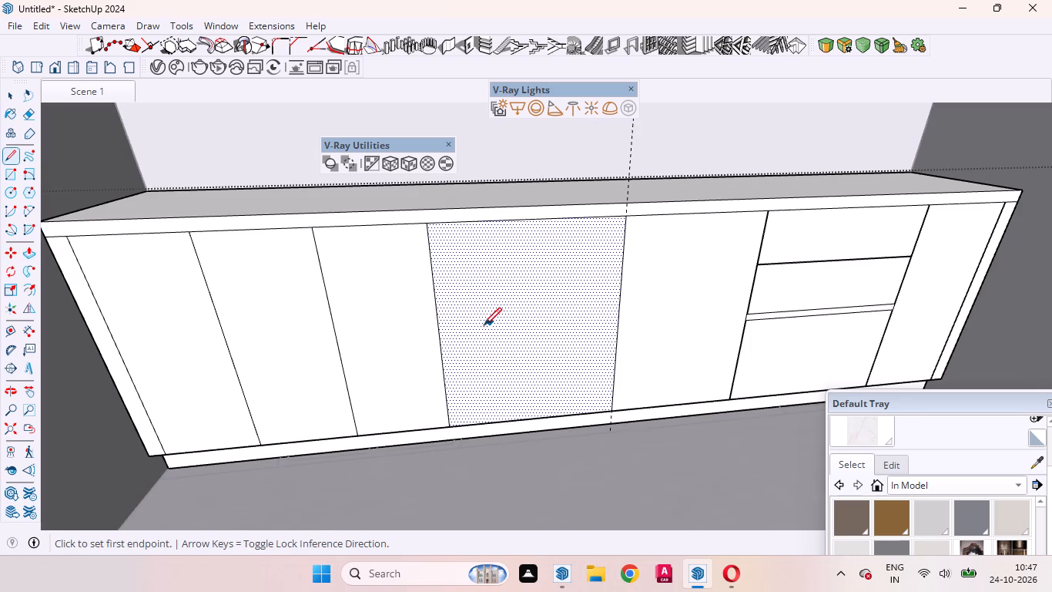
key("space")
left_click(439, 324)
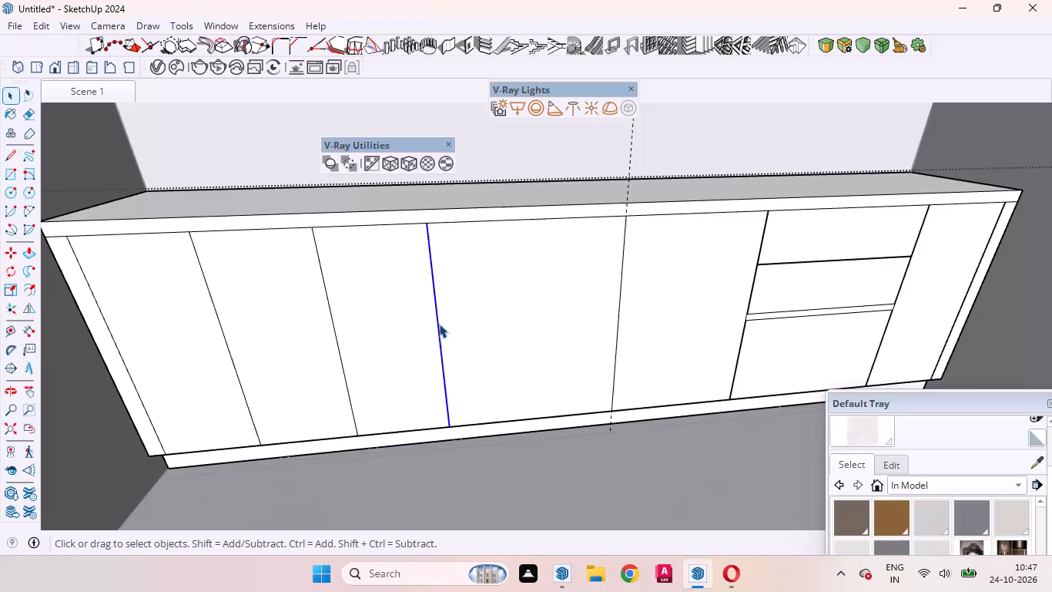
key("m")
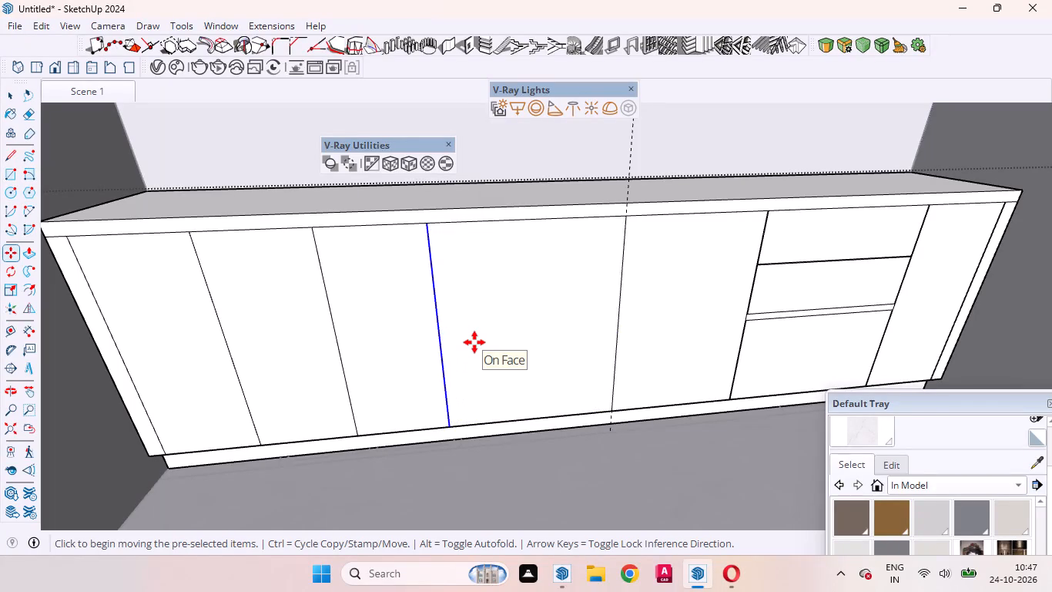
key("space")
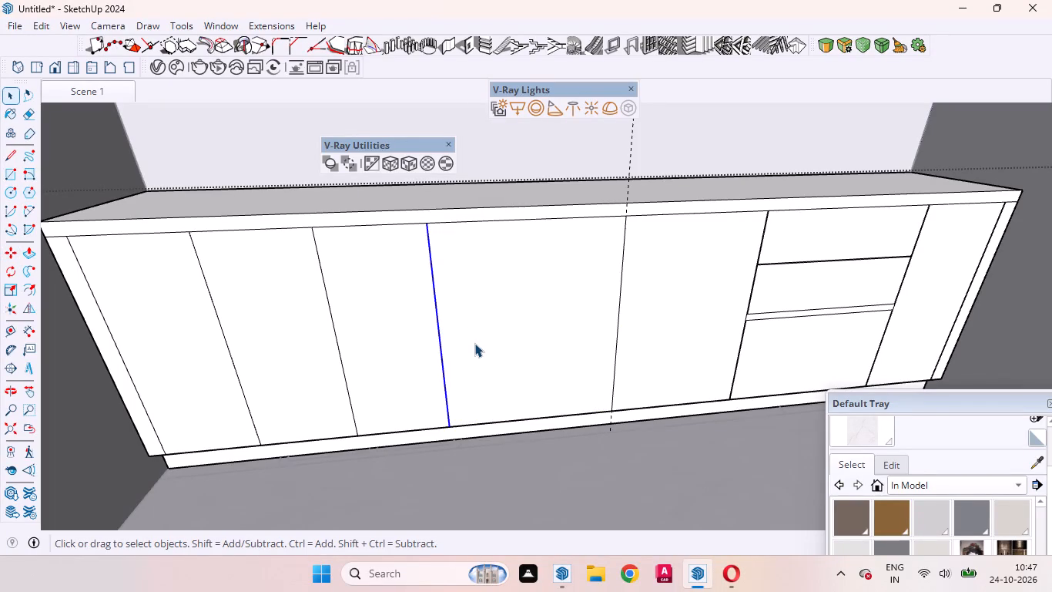
Draw two horizontal lines across the 2' wide panel, one at mid-height and one halfway up the upper half, for three drawers.
key("l")
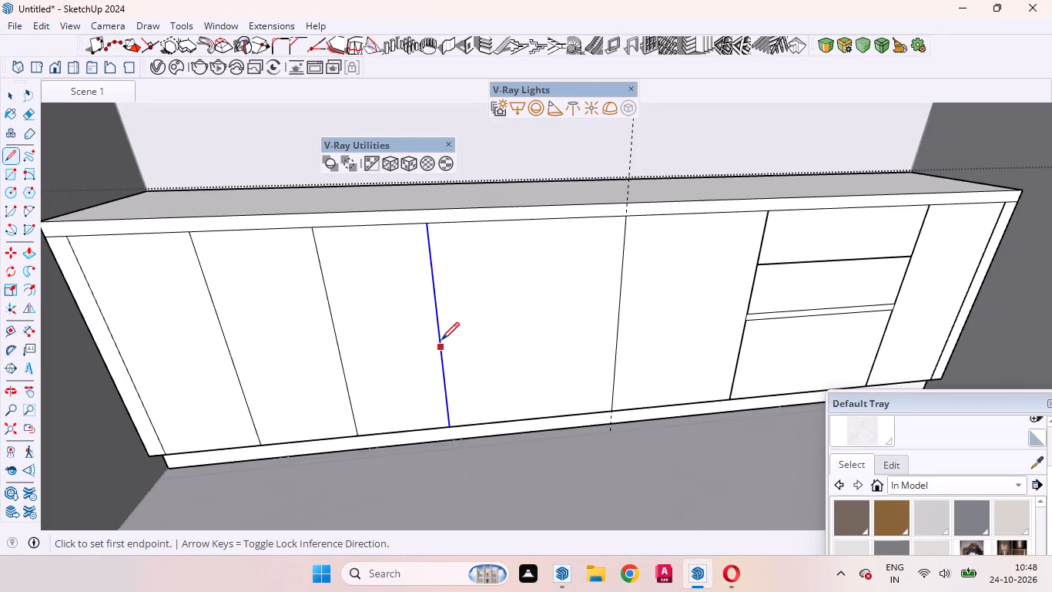
left_click(441, 338)
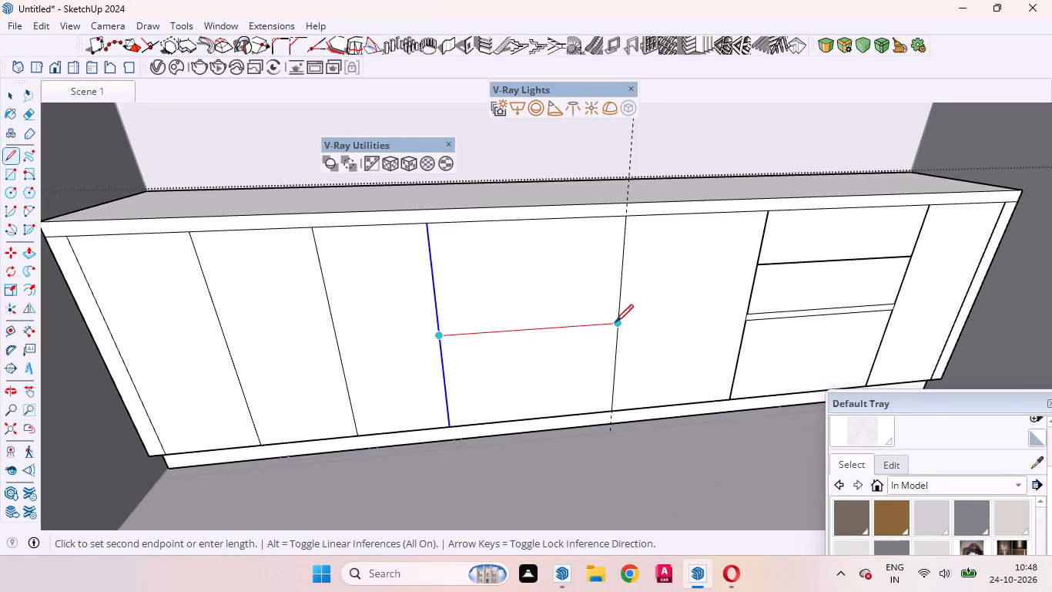
left_click(615, 322)
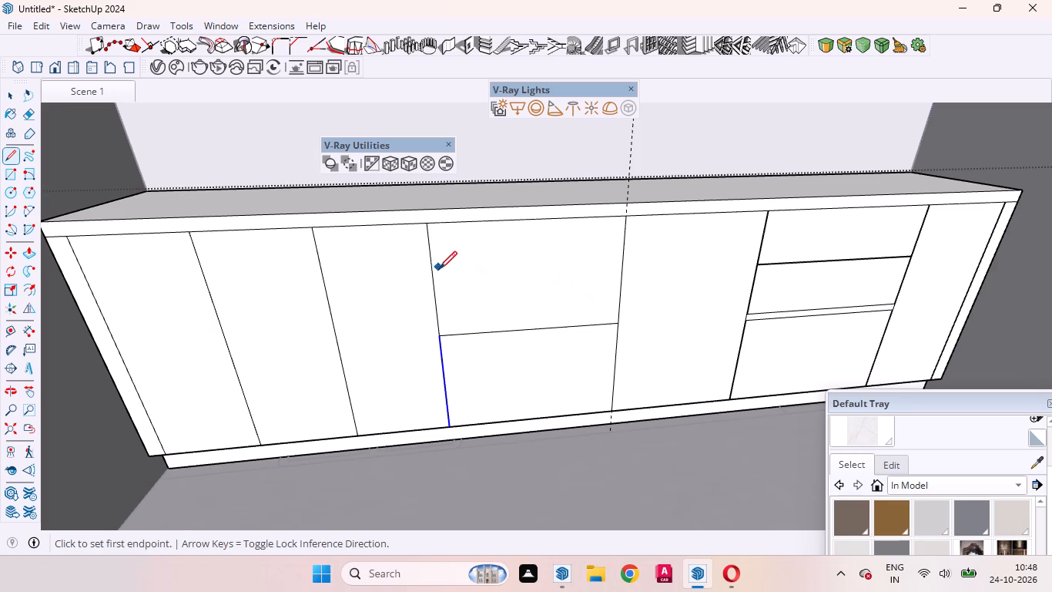
left_click(434, 276)
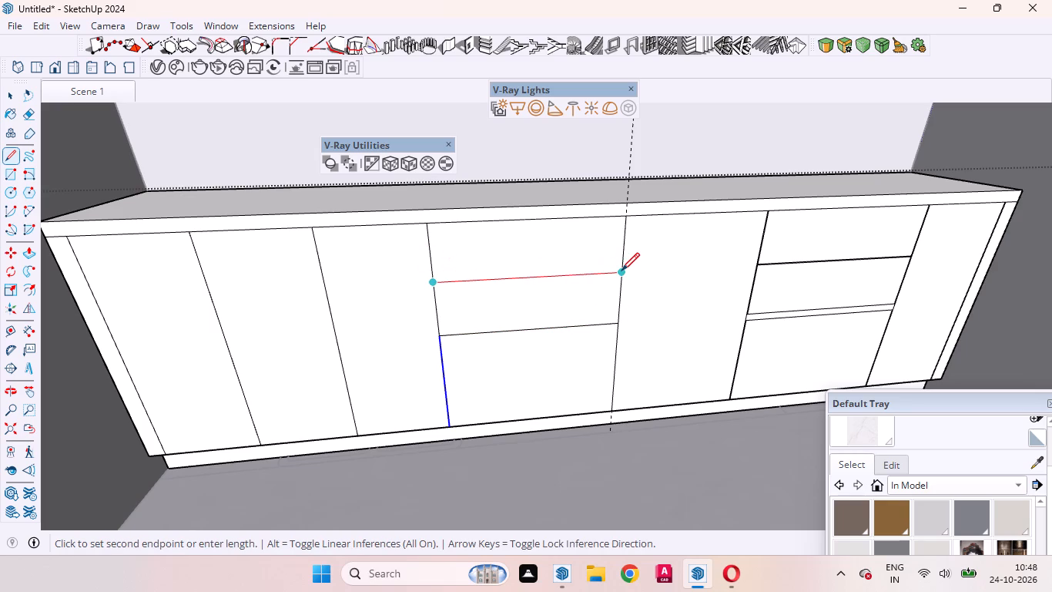
left_click(621, 271)
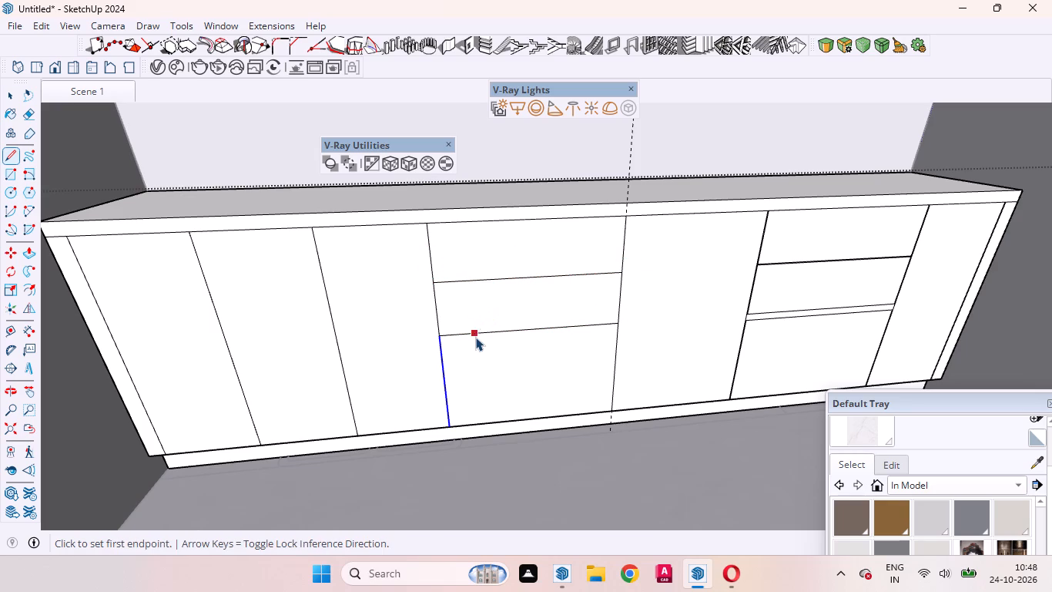
Copy the lower horizontal line of the new drawer section vertically downward by 25 mm to form a strip.
key("space")
left_click(475, 333)
key("m")
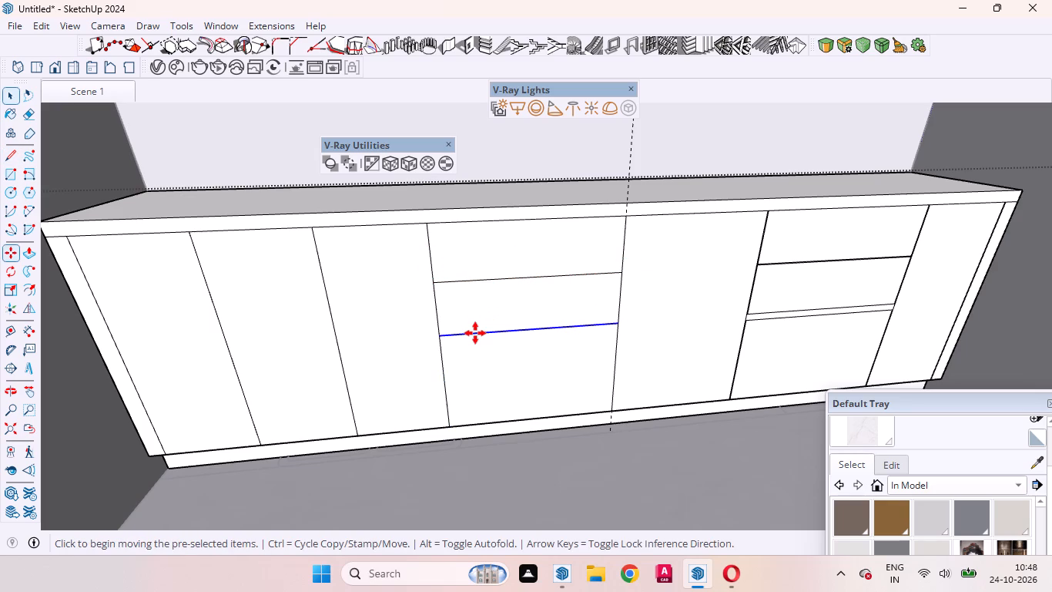
left_click(475, 333)
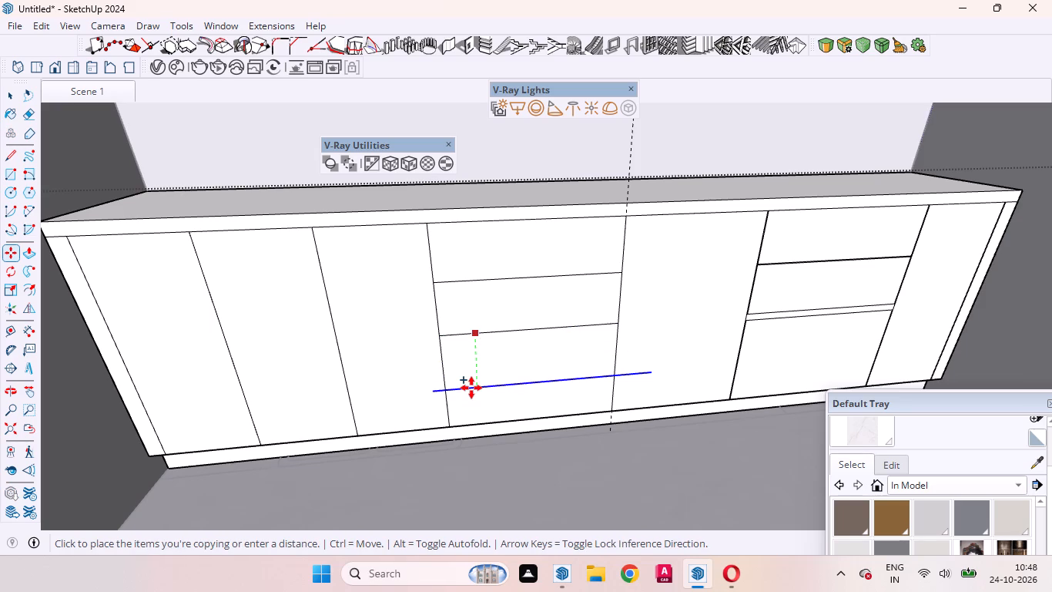
key("Up")
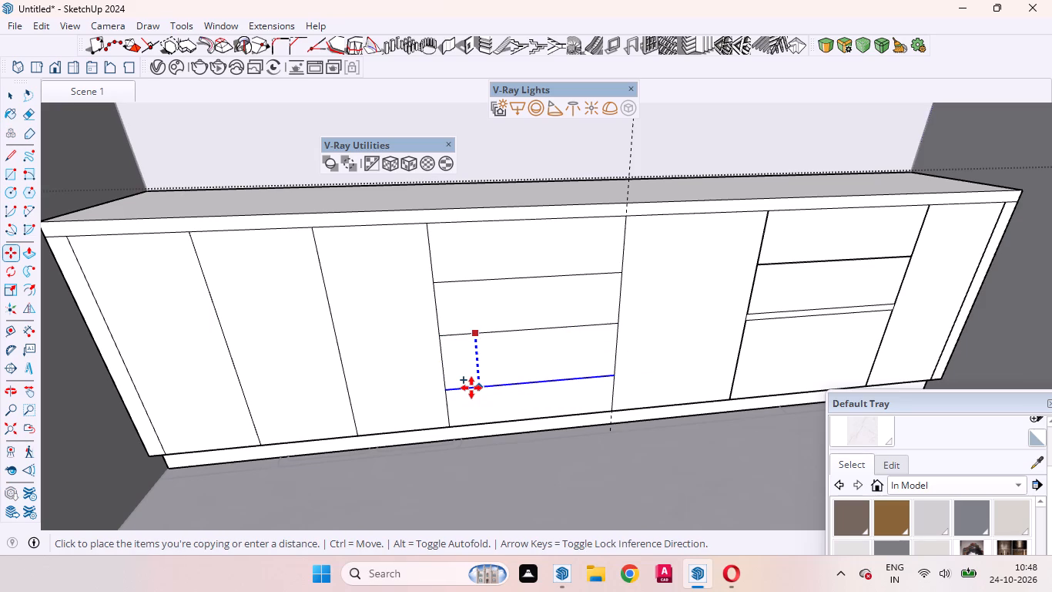
type("25mm")
key("Return")
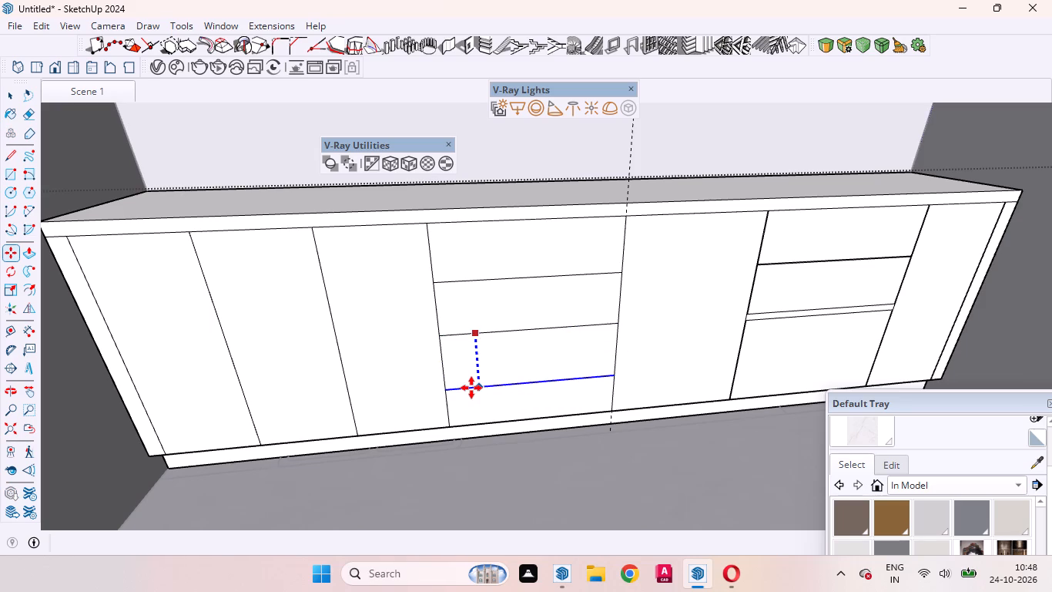
Move the upper horizontal line of the new drawer section vertically upward to make its top drawer shallower.
key("space")
left_click(465, 283)
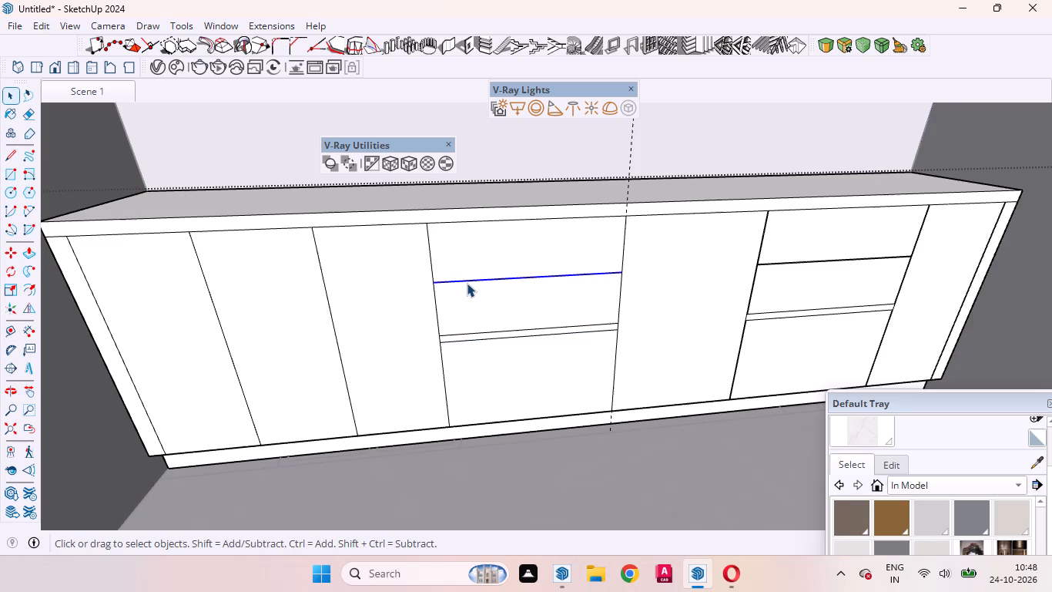
key("BackSpace")
key("m")
scroll(431, 280, "up", 9)
left_click(439, 283)
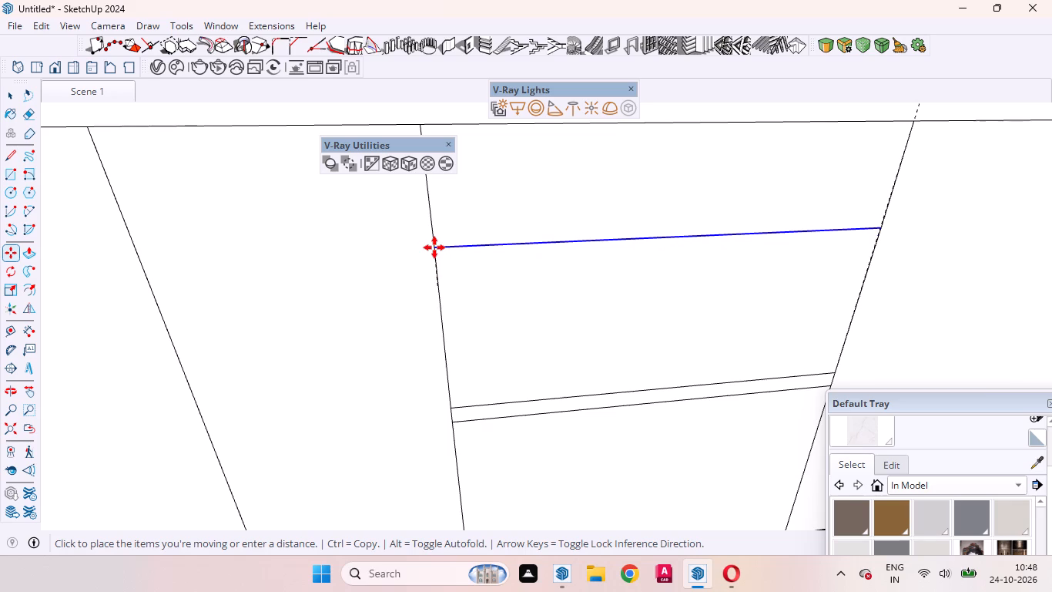
key("Up")
left_click(434, 244)
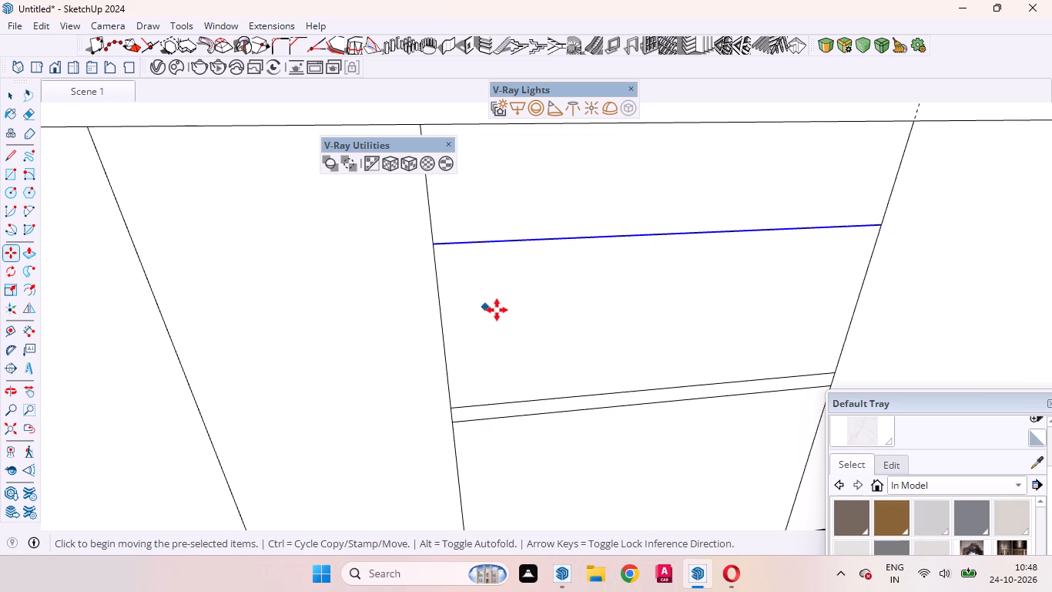
key("space")
left_click(529, 303)
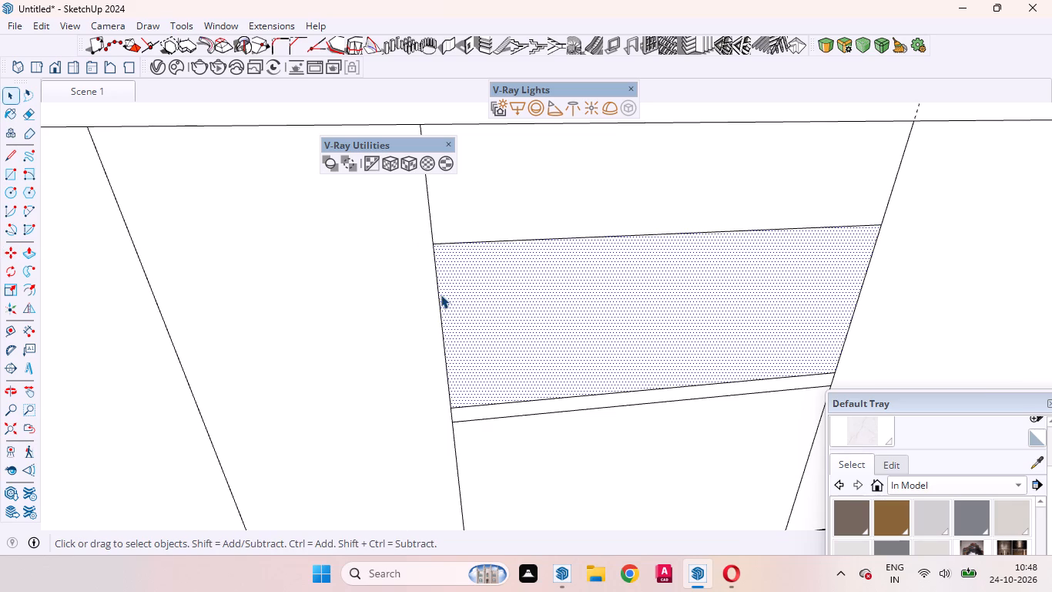
Copy the line below the new drawer section's top drawer 3 mm upward to form a gap.
left_click(441, 294)
left_click(519, 240)
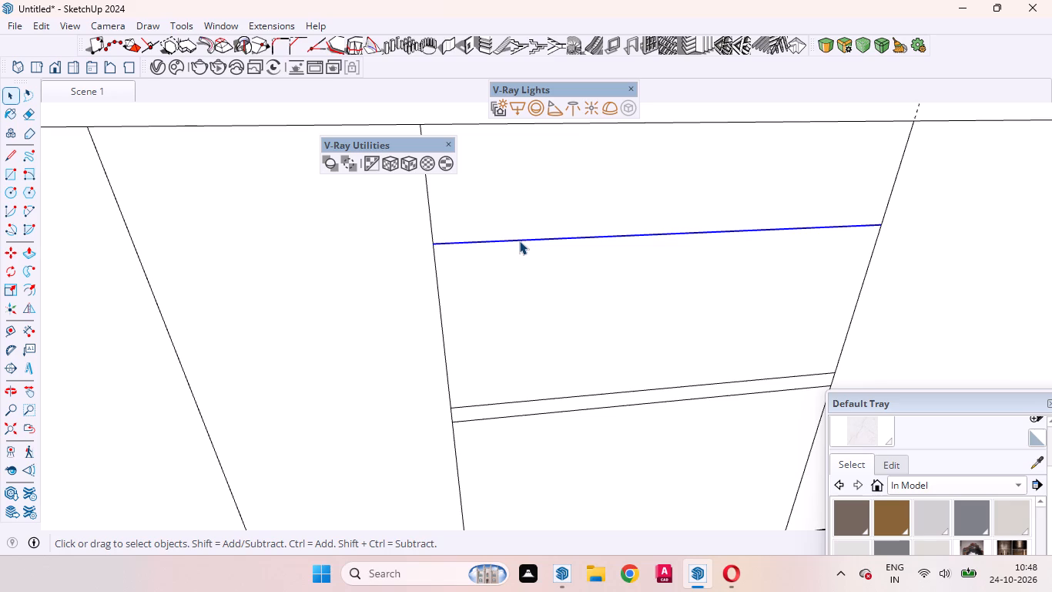
key("m")
left_click(519, 240)
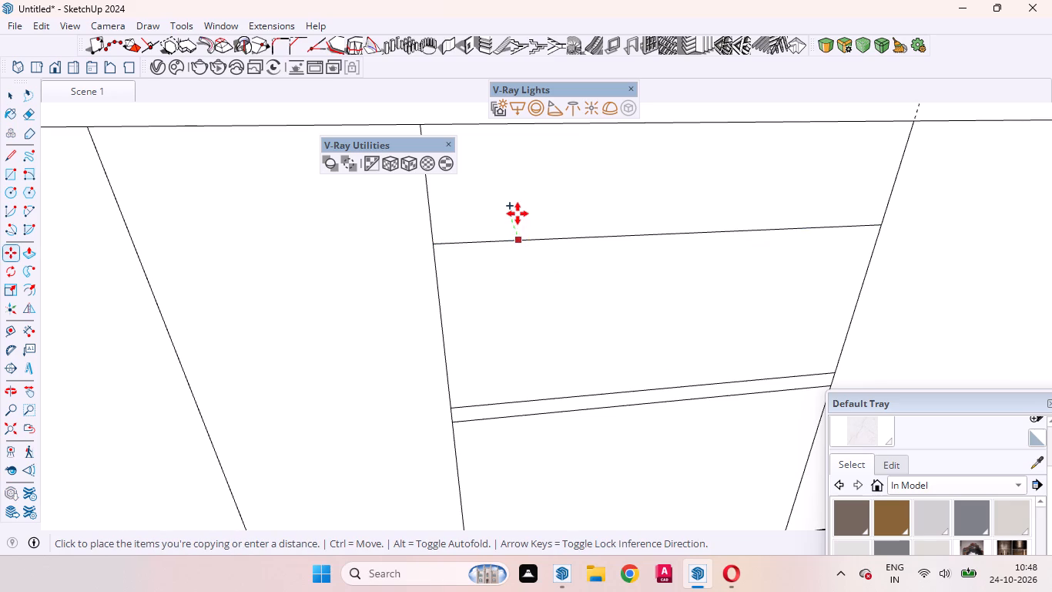
type("3mm")
key("Return")
key("space")
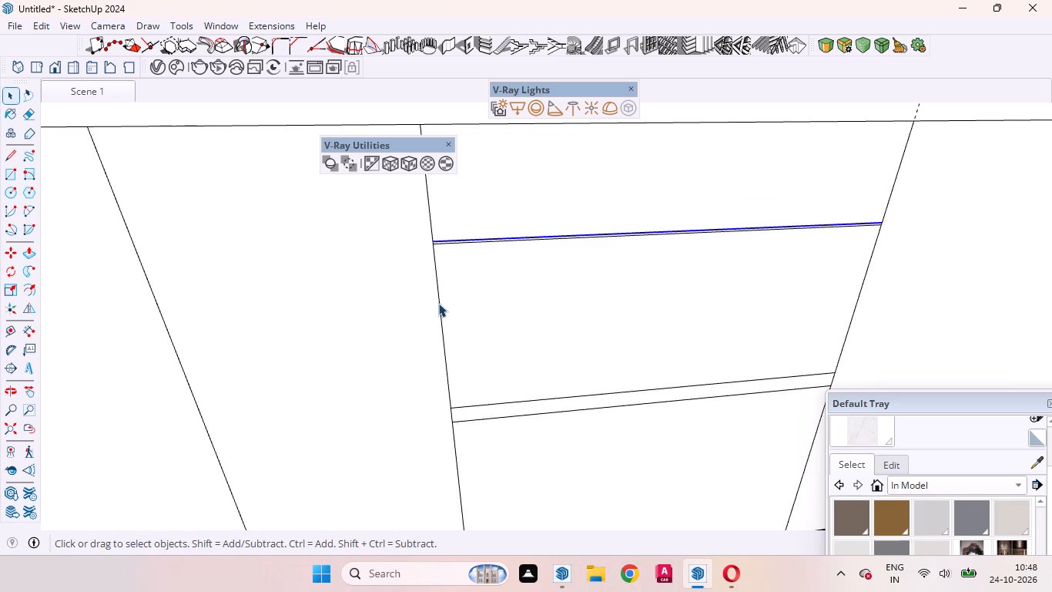
Copy the new drawer section's full-height boundary beside the row of doors 3 mm inward to form a vertical gap.
left_click(438, 303)
left_click(431, 219, "ctrl")
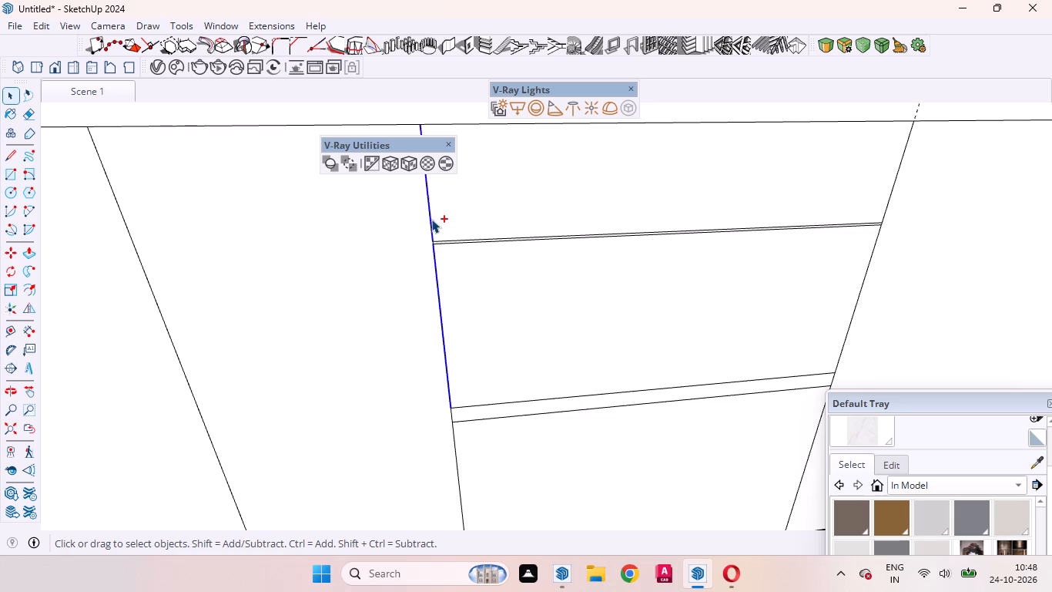
scroll(499, 227, "down", 7, "ctrl")
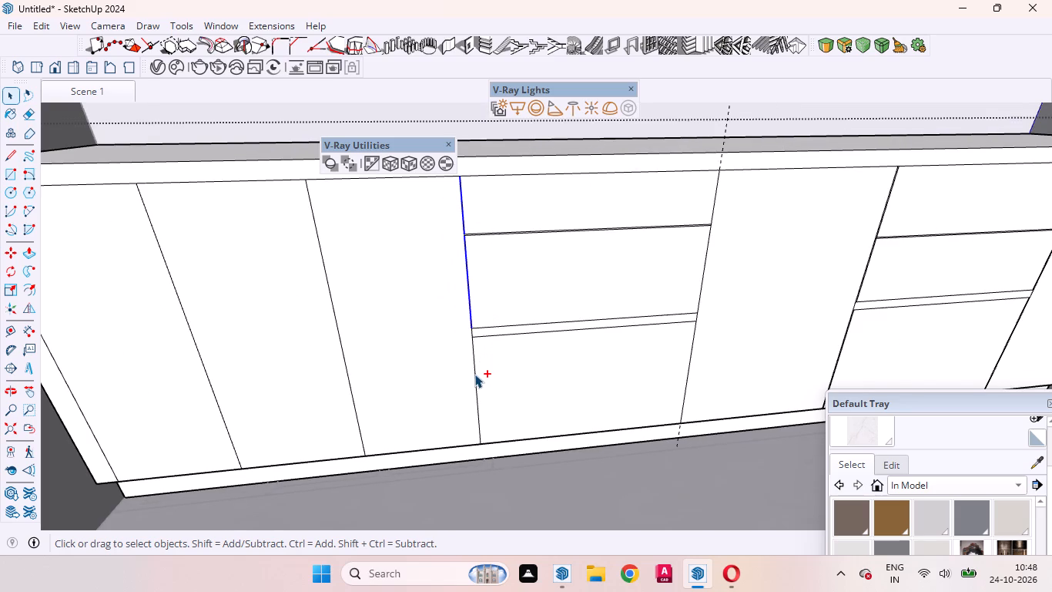
left_click(475, 375, "ctrl")
key("m")
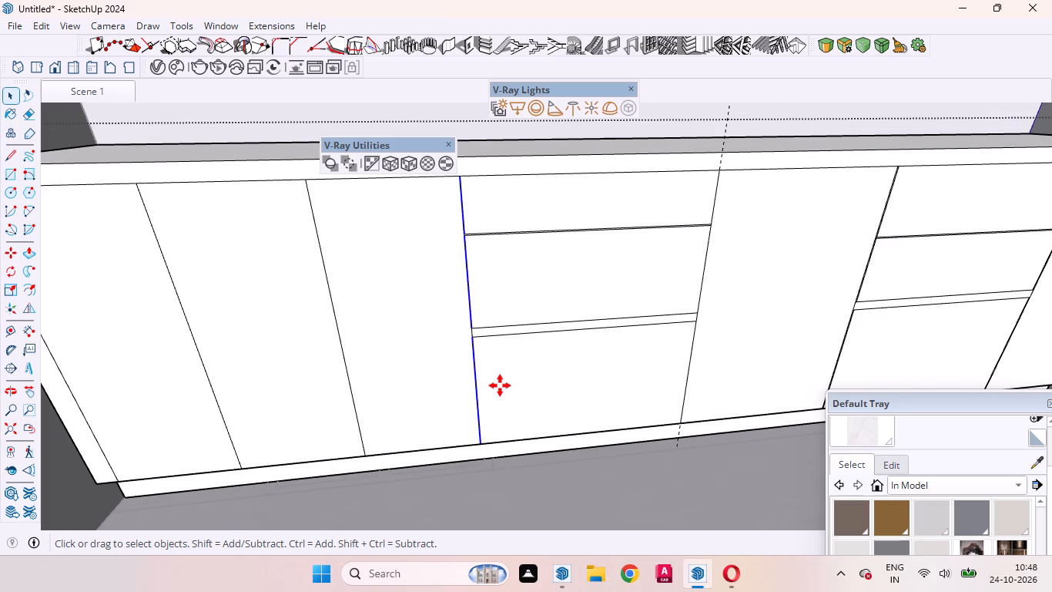
left_click(500, 385)
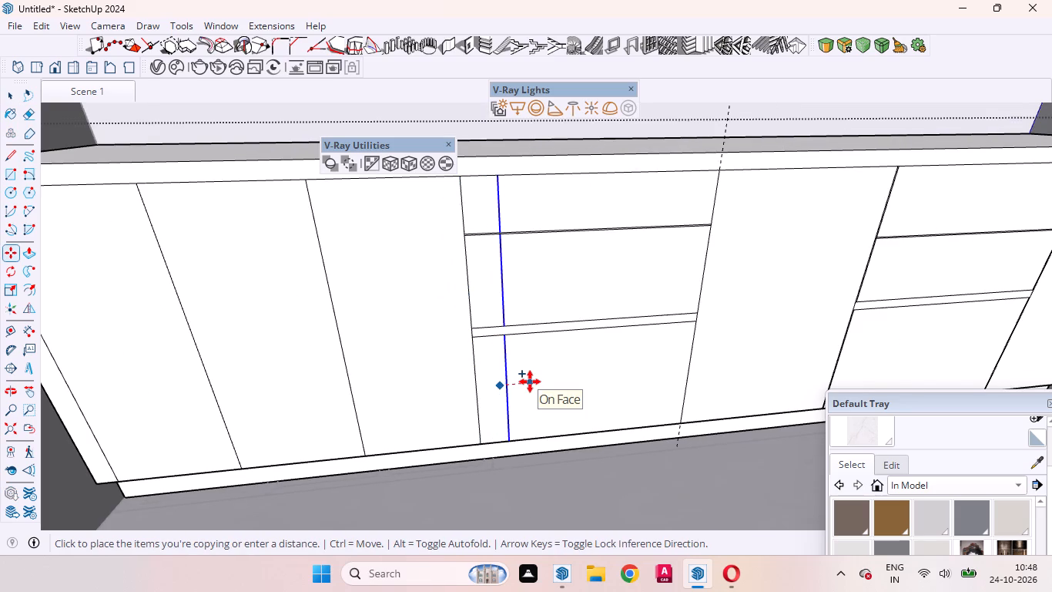
type("3mm")
key("Return")
key("space")
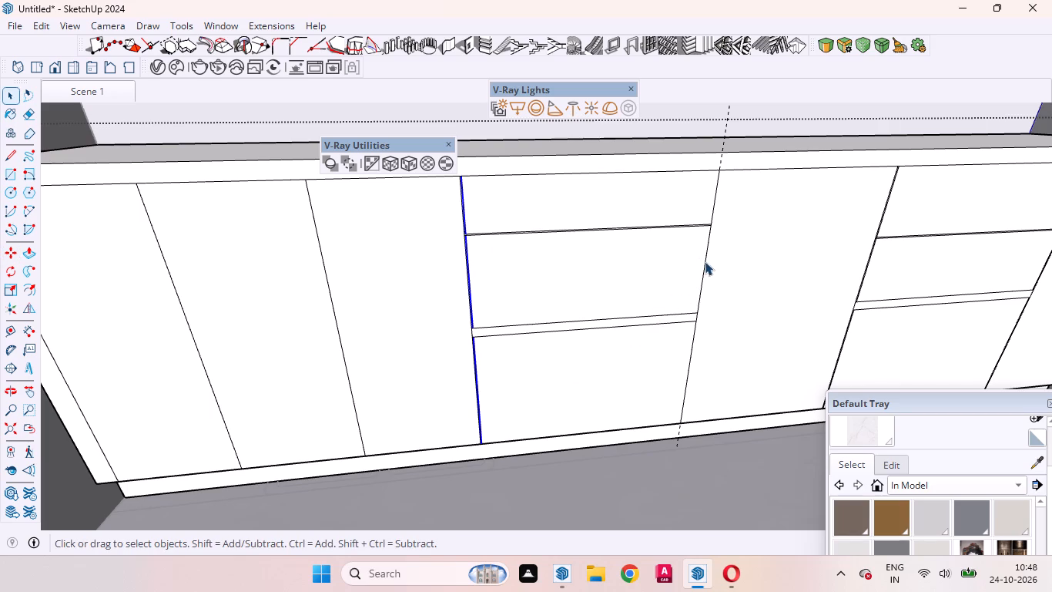
Copy the new drawer section's opposite full-height boundary, along the guide line, 3 mm inward.
left_click(705, 261)
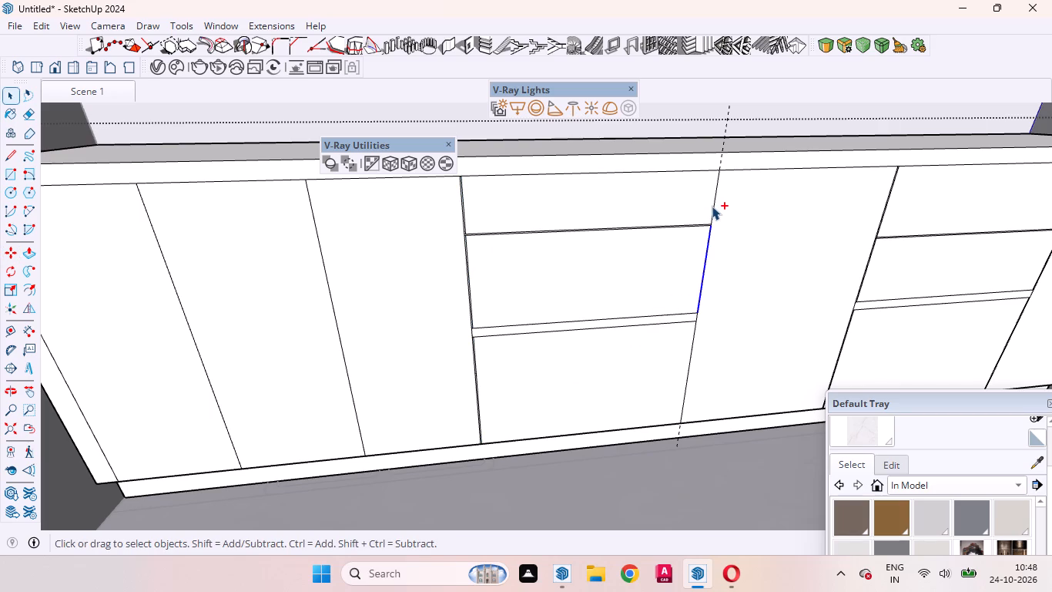
left_click(713, 207, "ctrl")
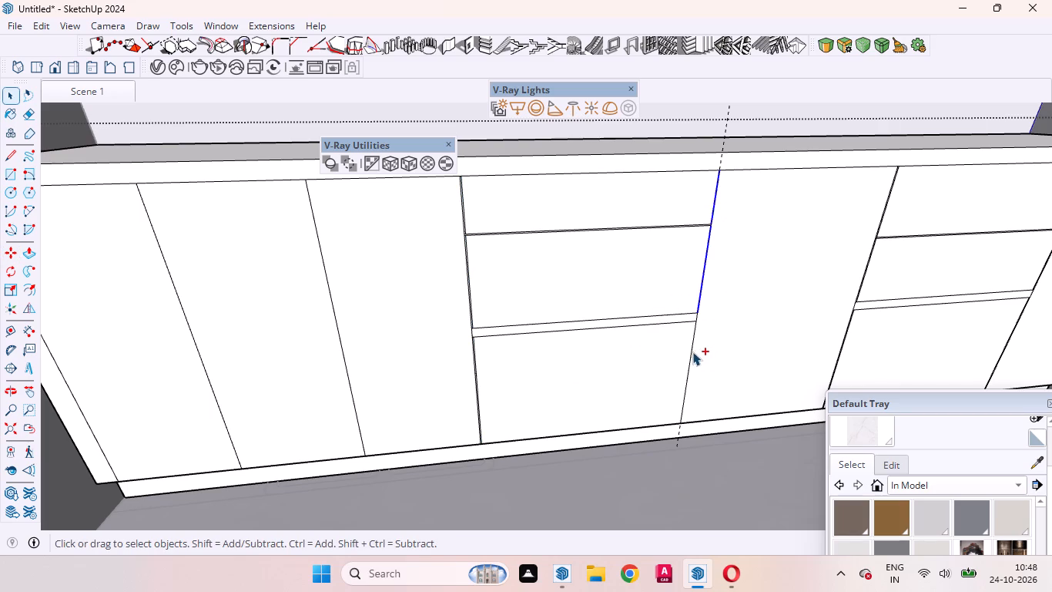
left_click(691, 351, "ctrl")
key("m")
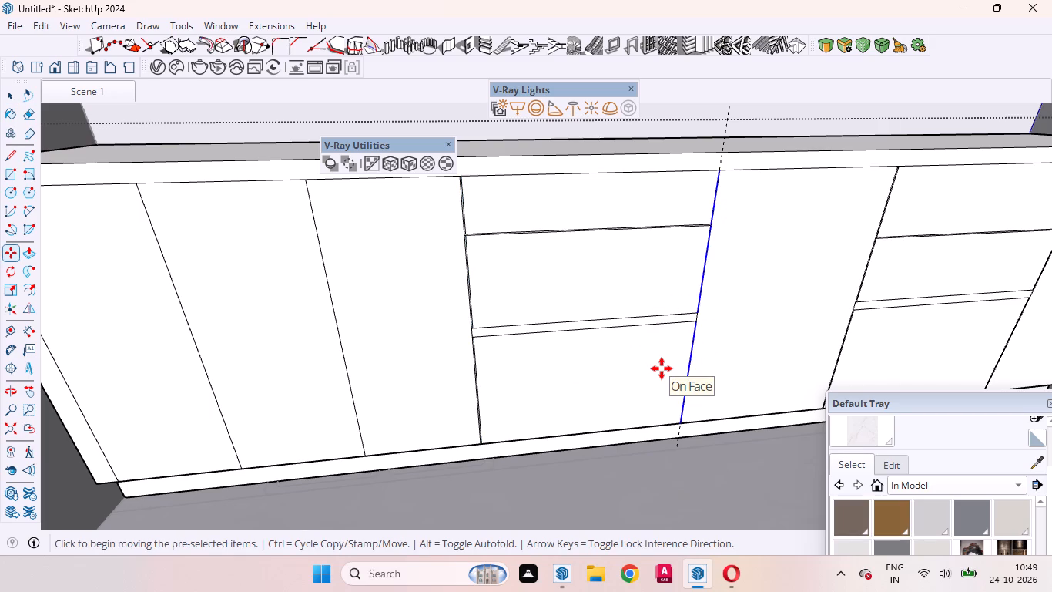
left_click(662, 368)
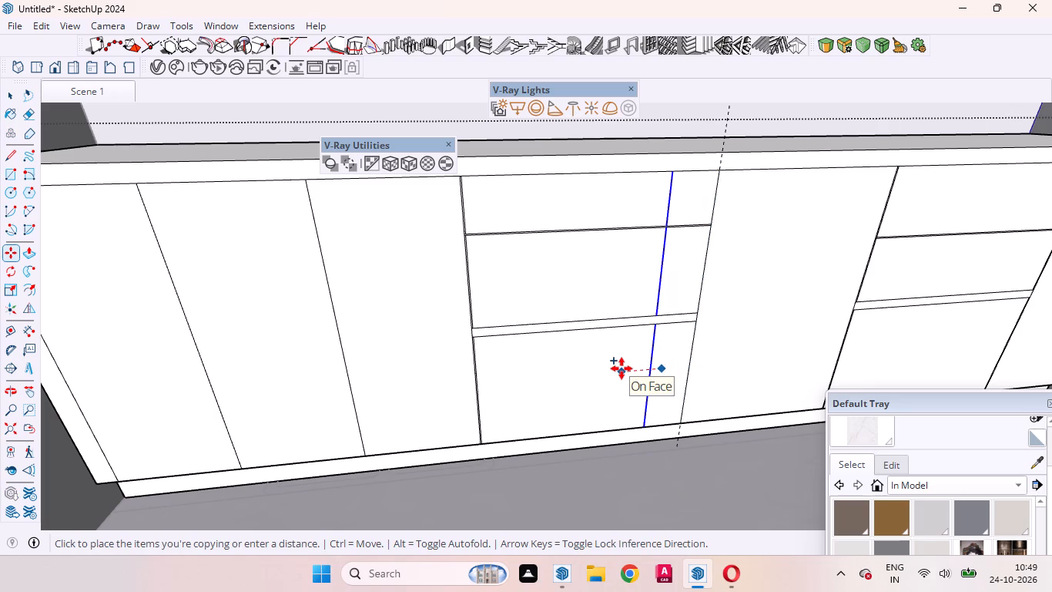
type("3mm")
key("Return")
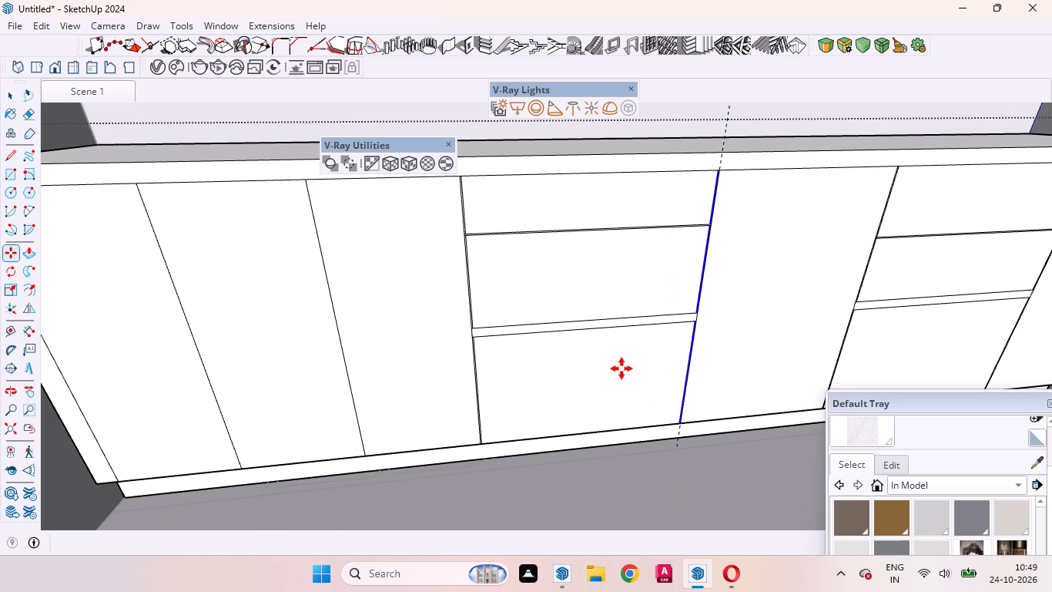
key("space")
Copy the three remaining vertical door lines together 3 mm sideways toward the drawer section to form door gaps.
left_click(647, 361)
left_click(587, 280)
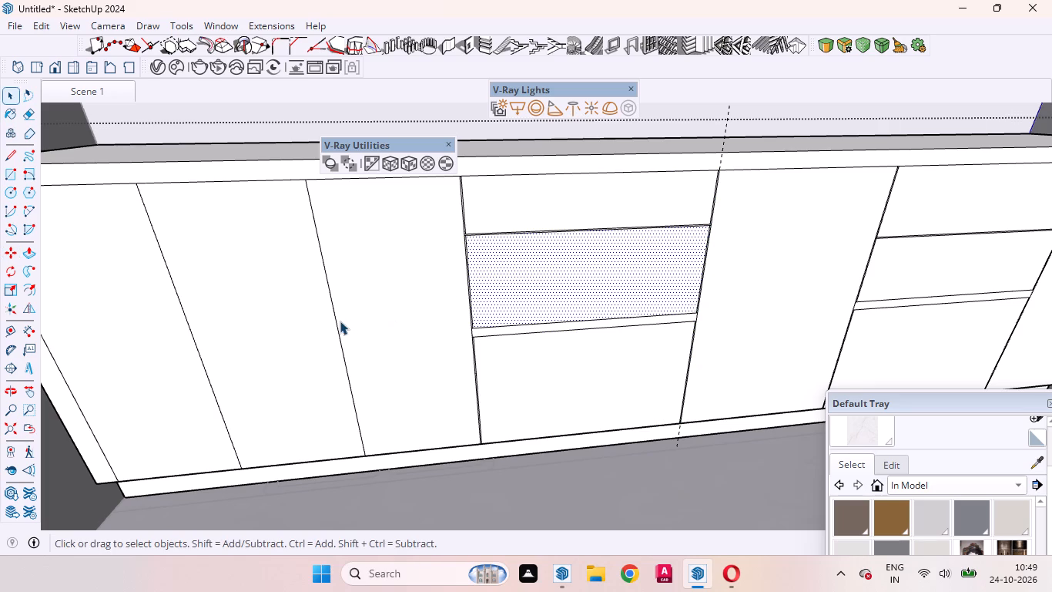
left_click(337, 322)
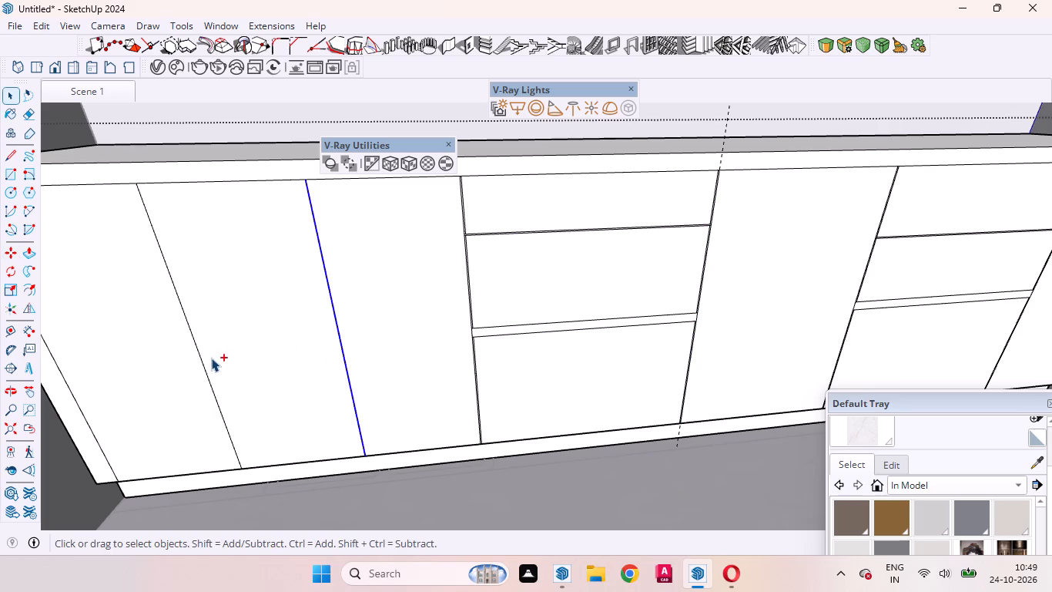
left_click(201, 362, "ctrl")
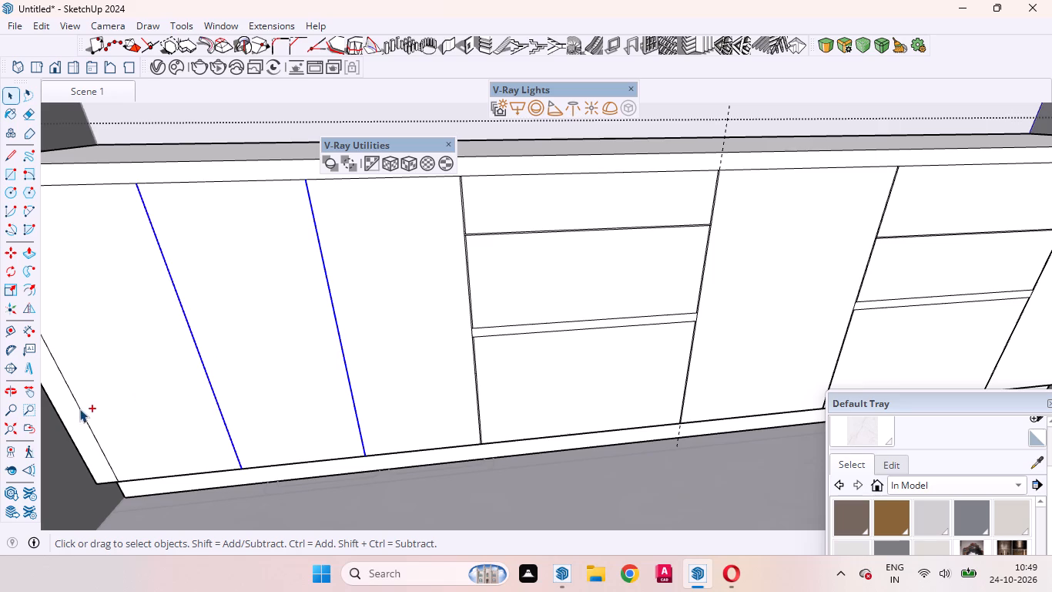
left_click(81, 409, "ctrl")
scroll(251, 373, "down", 2, "ctrl")
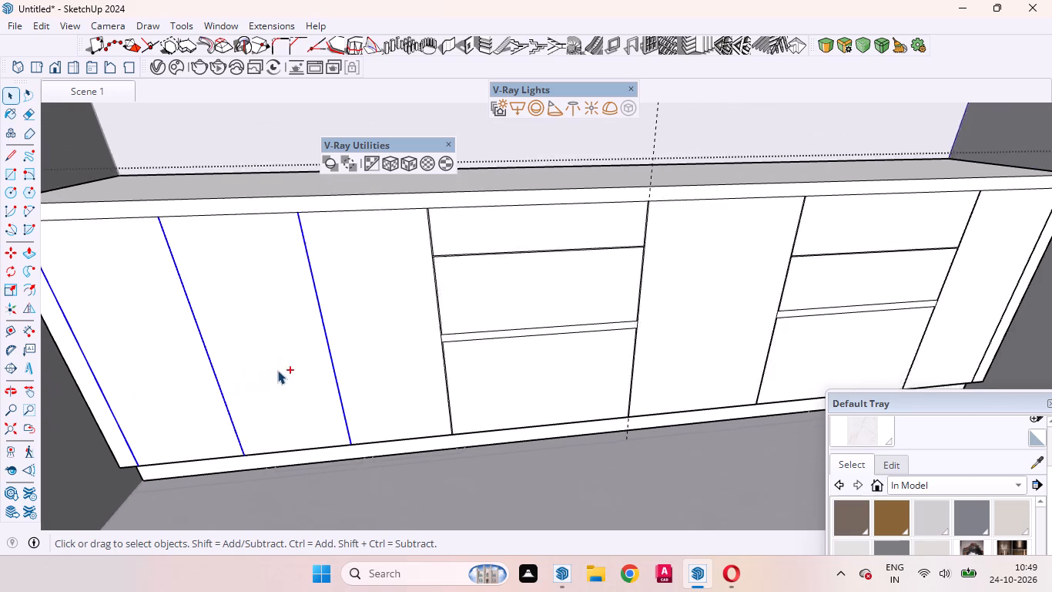
scroll(277, 370, "down", 1, "ctrl")
middle_click_drag(184, 425, 220, 362, "ctrl")
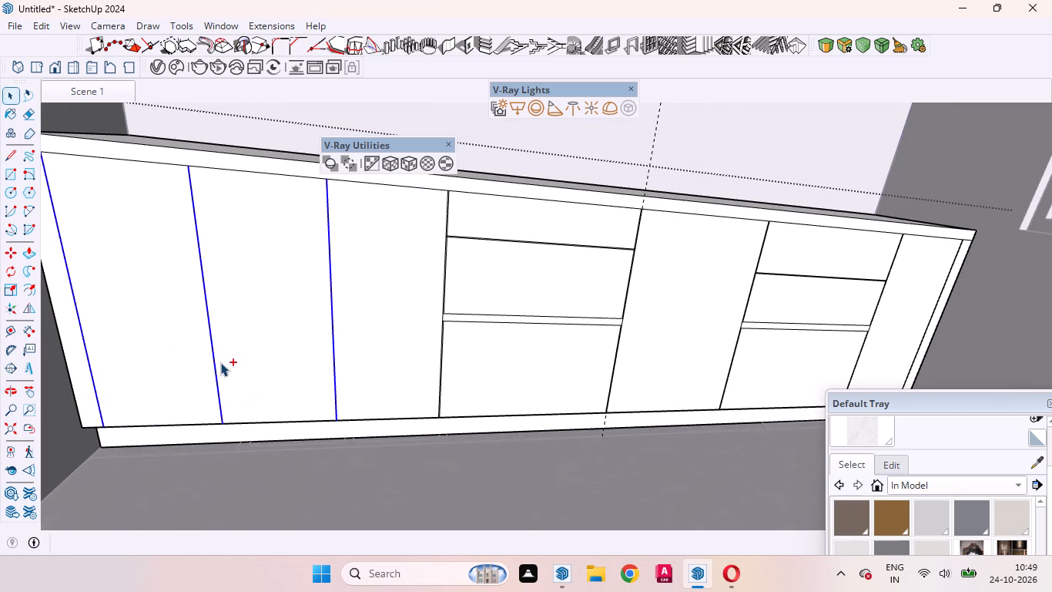
key("m")
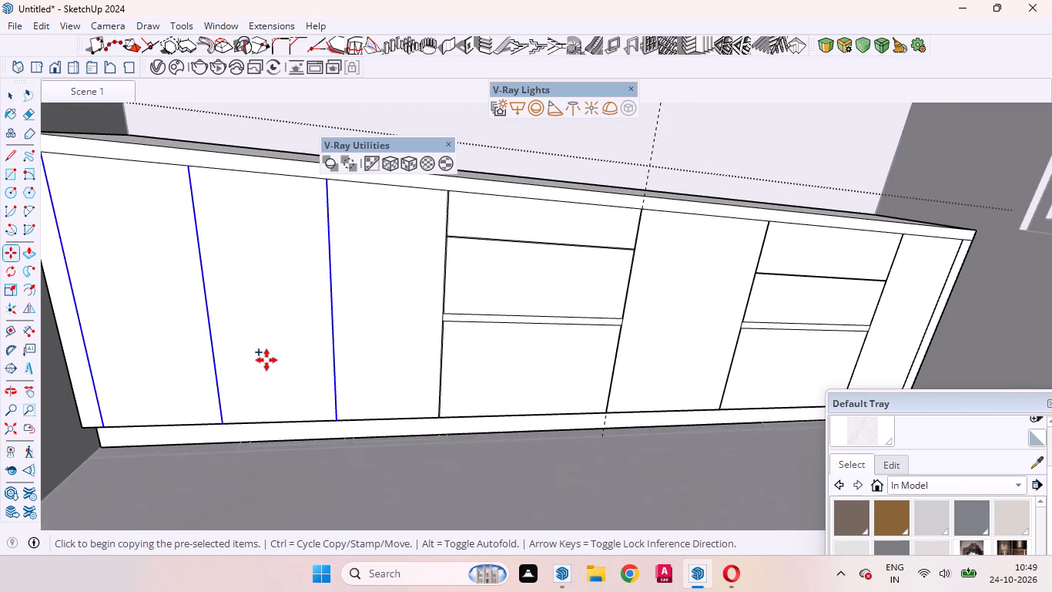
left_click(264, 358)
type("3mm")
key("Return")
key("space")
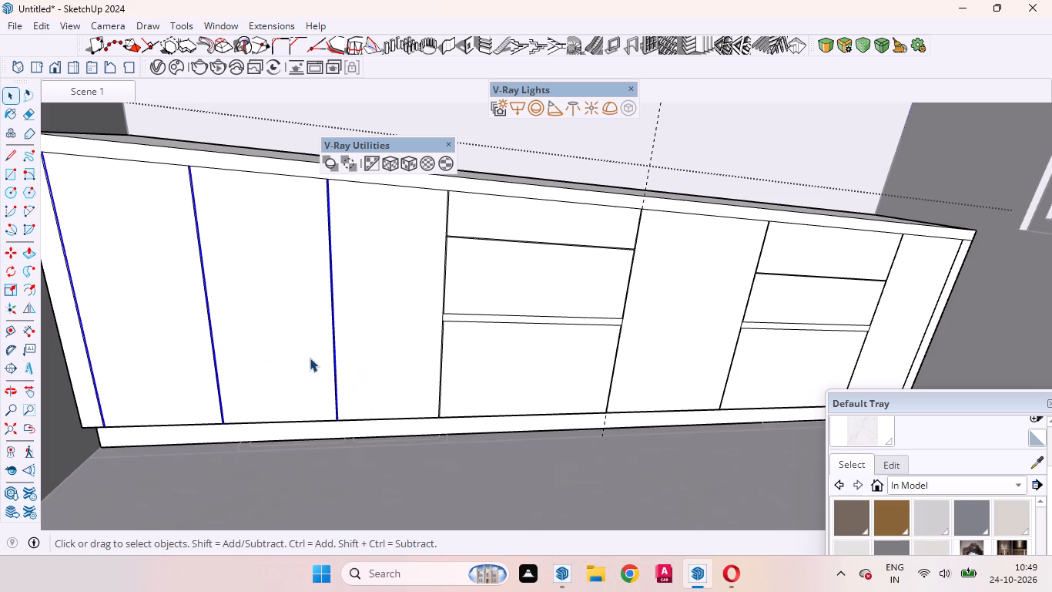
Examine the divided counter front and its far end panel from several angles.
middle_click_drag(405, 310, 352, 340)
middle_click(348, 338)
middle_click(346, 337)
middle_click(338, 332)
middle_click(337, 331)
scroll(337, 325, "down", 7)
middle_click_drag(389, 328, 439, 570)
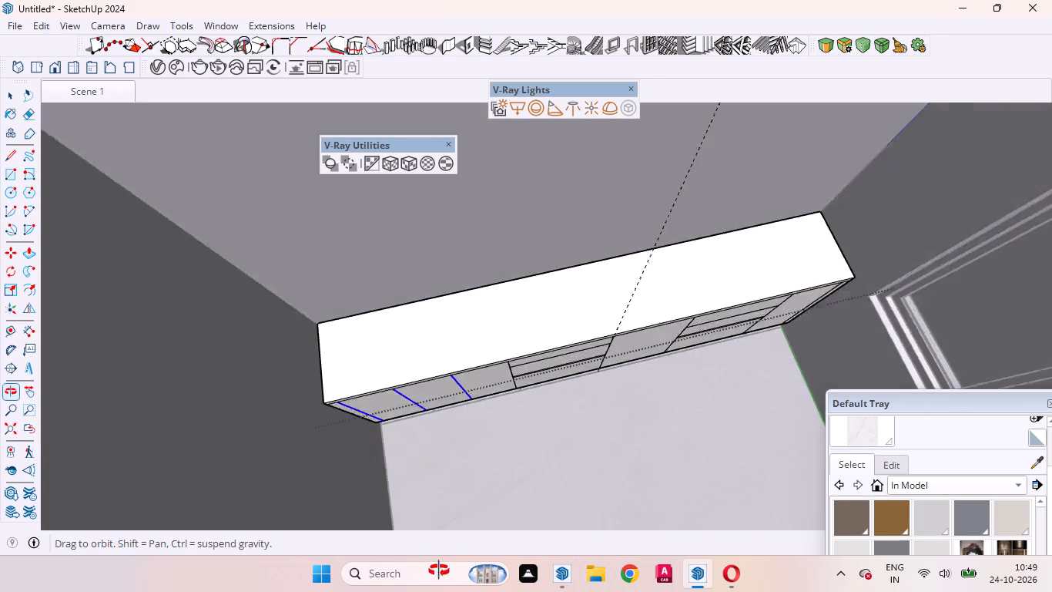
middle_click_drag(439, 570, 439, 575)
scroll(436, 565, "up", 1)
scroll(386, 368, "down", 3)
scroll(636, 404, "up", 13)
middle_click_drag(610, 368, 539, 230)
scroll(538, 230, "up", 1)
scroll(464, 293, "down", 4)
scroll(846, 198, "up", 5)
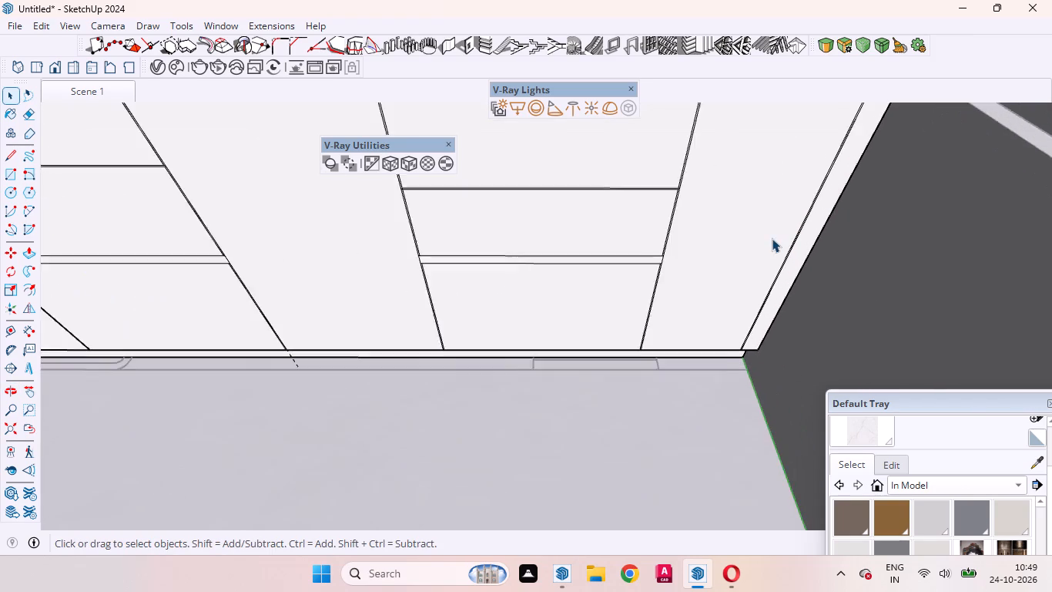
scroll(772, 238, "up", 2)
left_click(742, 253)
scroll(628, 300, "down", 4)
scroll(702, 350, "down", 3)
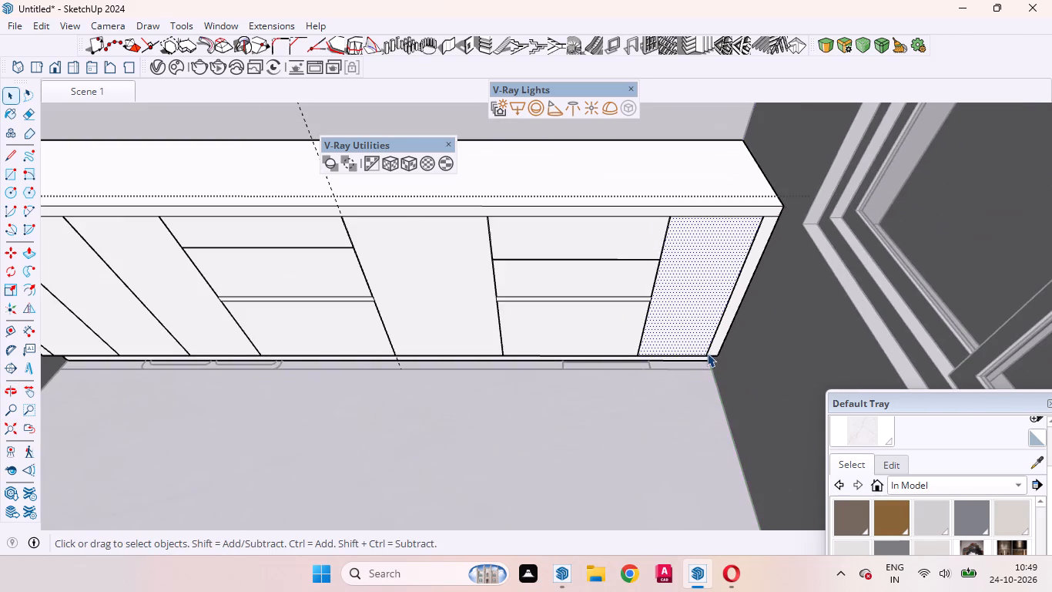
Copy the countertop's upper front edge 20 mm vertically downward onto the front band.
middle_click_drag(384, 230, 601, 150)
scroll(436, 220, "up", 4)
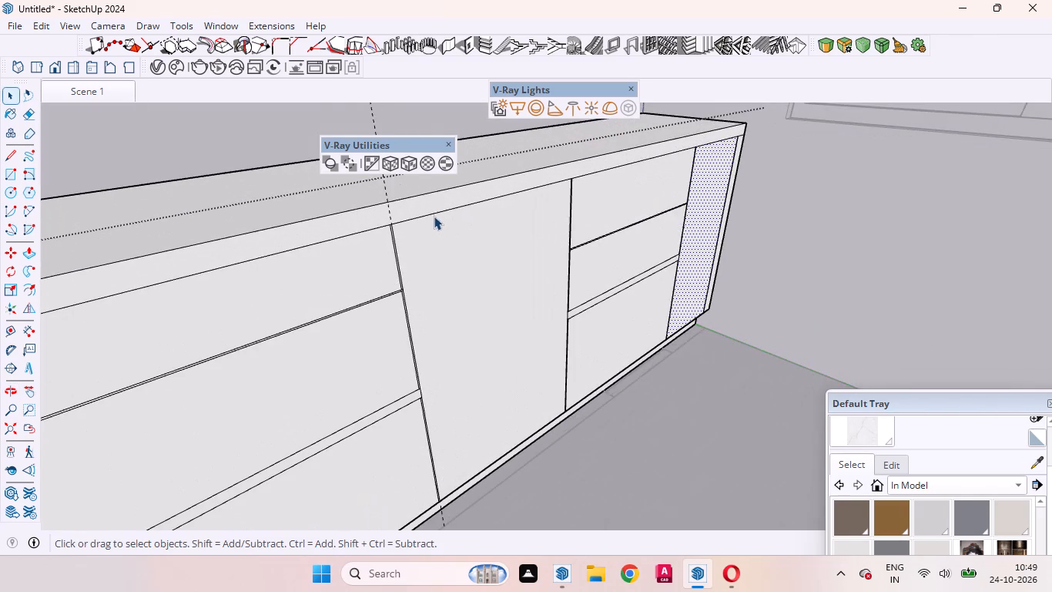
scroll(604, 220, "down", 2)
left_click(470, 201)
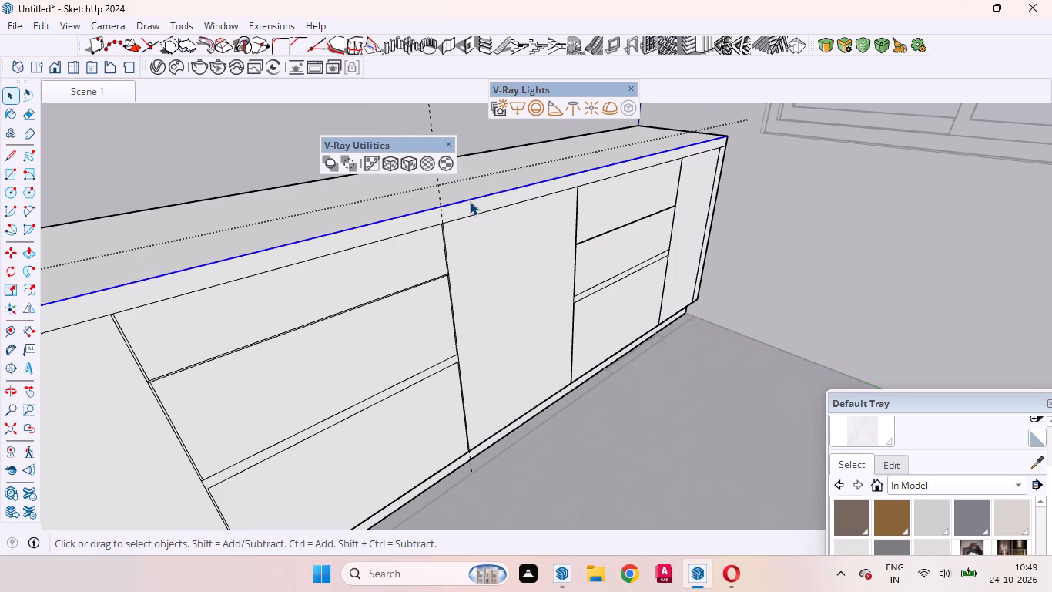
key("m")
scroll(470, 201, "up", 2)
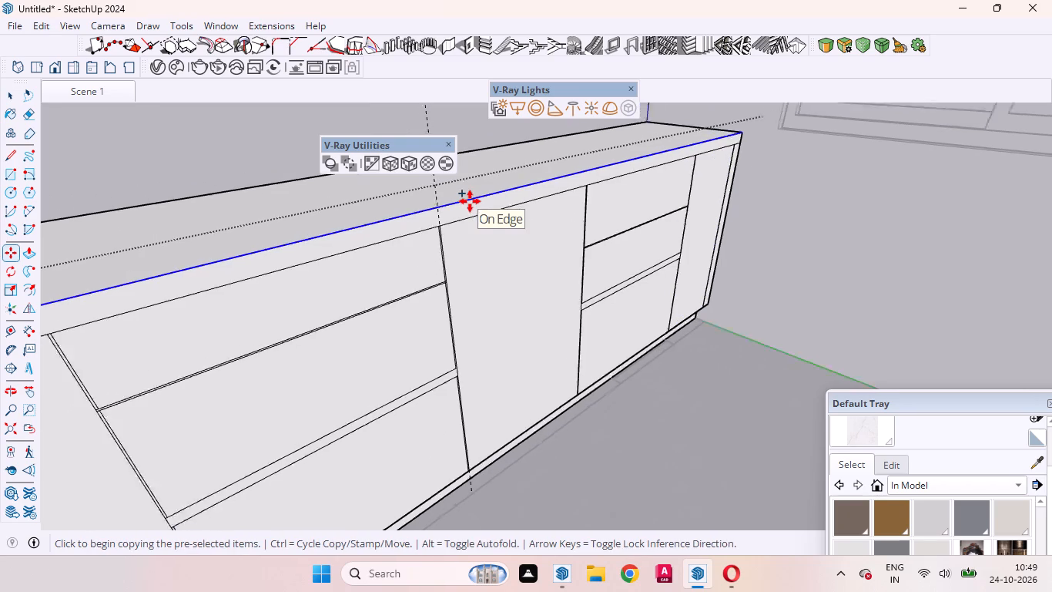
scroll(470, 201, "up", 5)
scroll(470, 201, "down", 1)
scroll(470, 201, "up", 5)
left_click(468, 198)
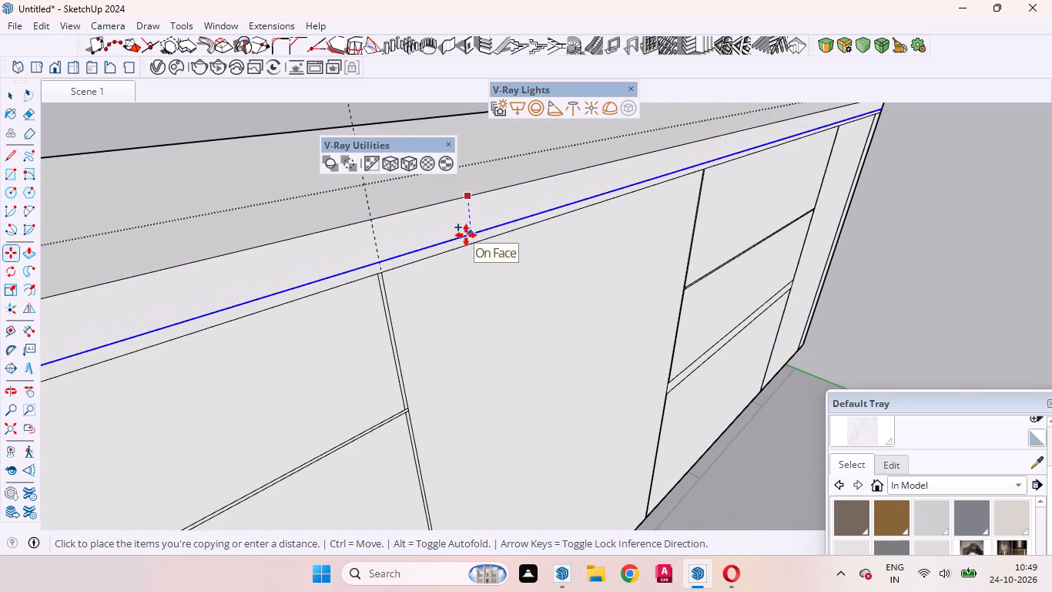
key("Up")
type("20mm")
key("Return")
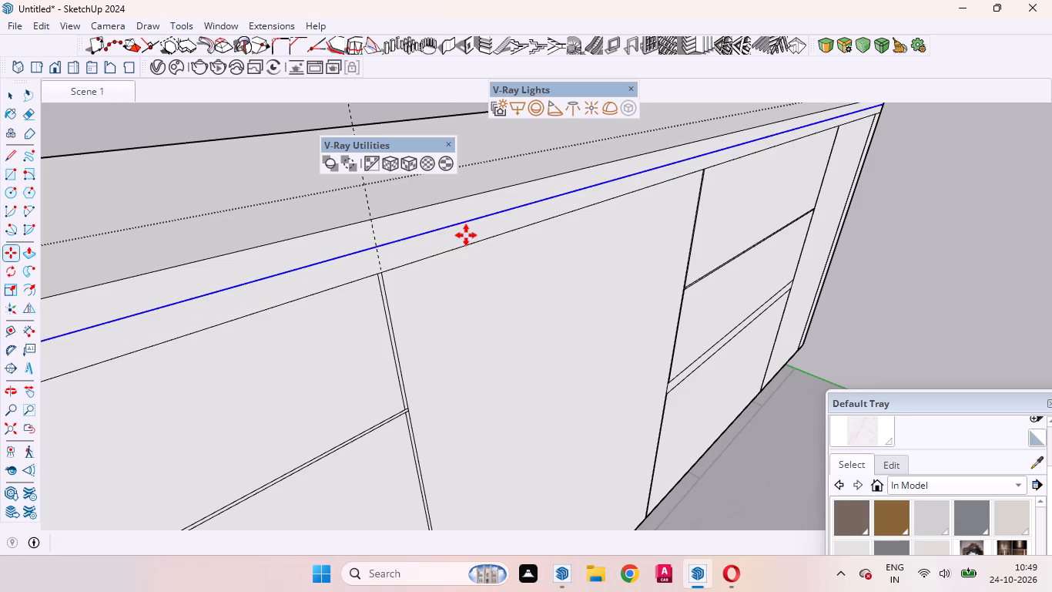
key("space")
Push the lower strip of the countertop's front band inward 18 mm.
left_click(463, 240)
key("p")
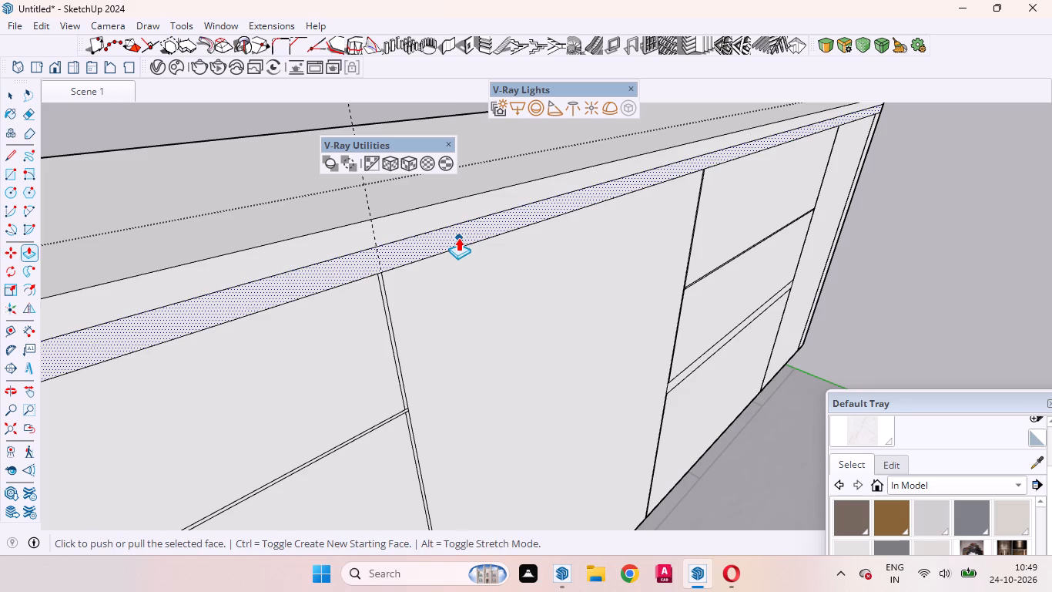
left_click_drag(455, 235, 440, 235)
type("18mm")
key("Return")
key("space")
Push the first drawer section's 25 mm strip and the lower and middle gap segments beside the central door inward 18 mm.
scroll(487, 266, "down", 4)
middle_click_drag(426, 340, 307, 312)
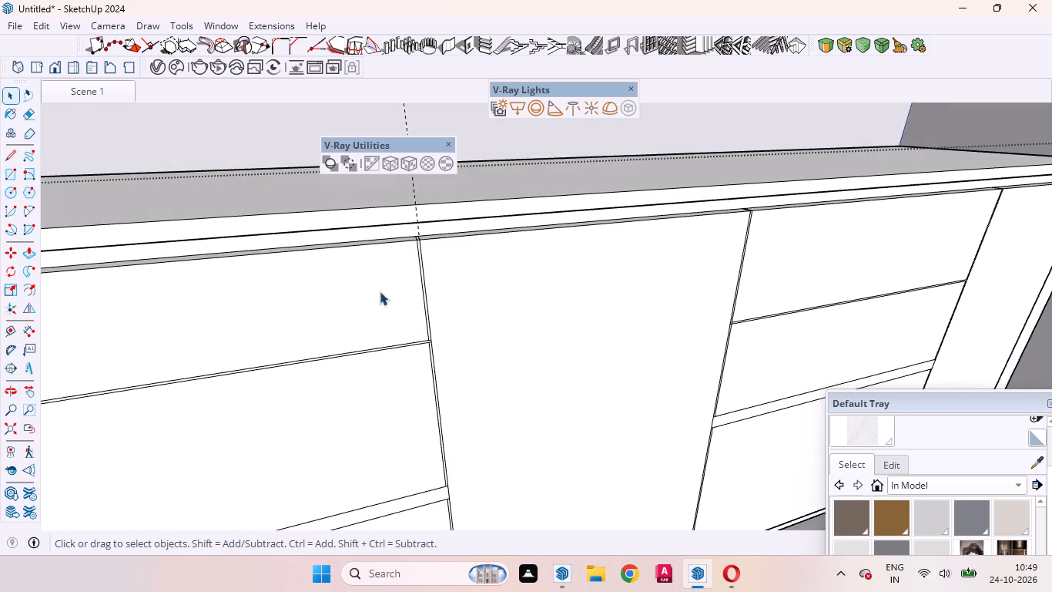
scroll(568, 304, "down", 4)
scroll(429, 324, "down", 4)
middle_click_drag(441, 374, 369, 393)
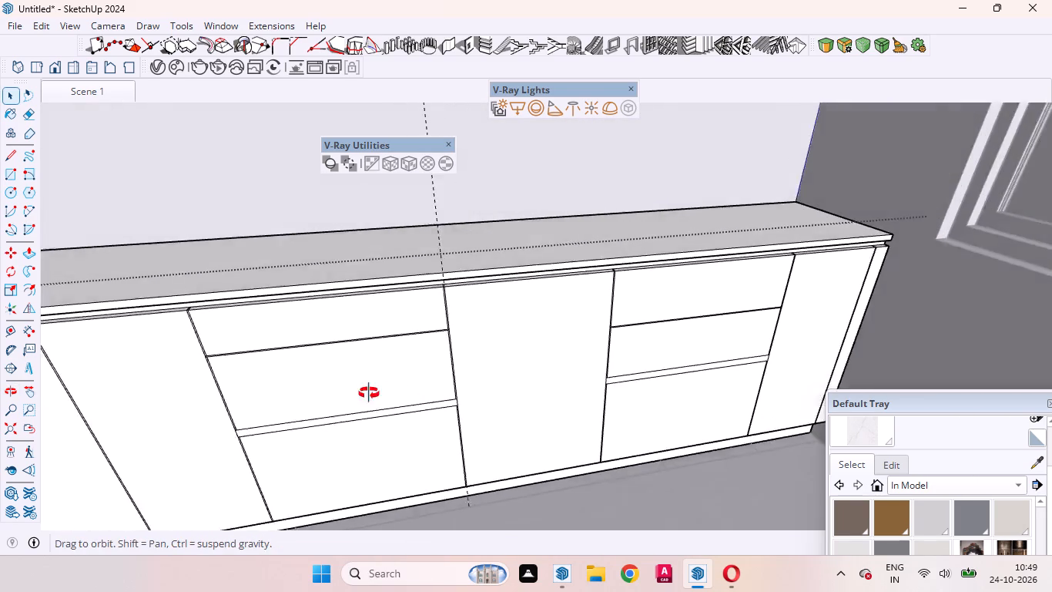
middle_click_drag(369, 393, 364, 396)
scroll(404, 401, "up", 13)
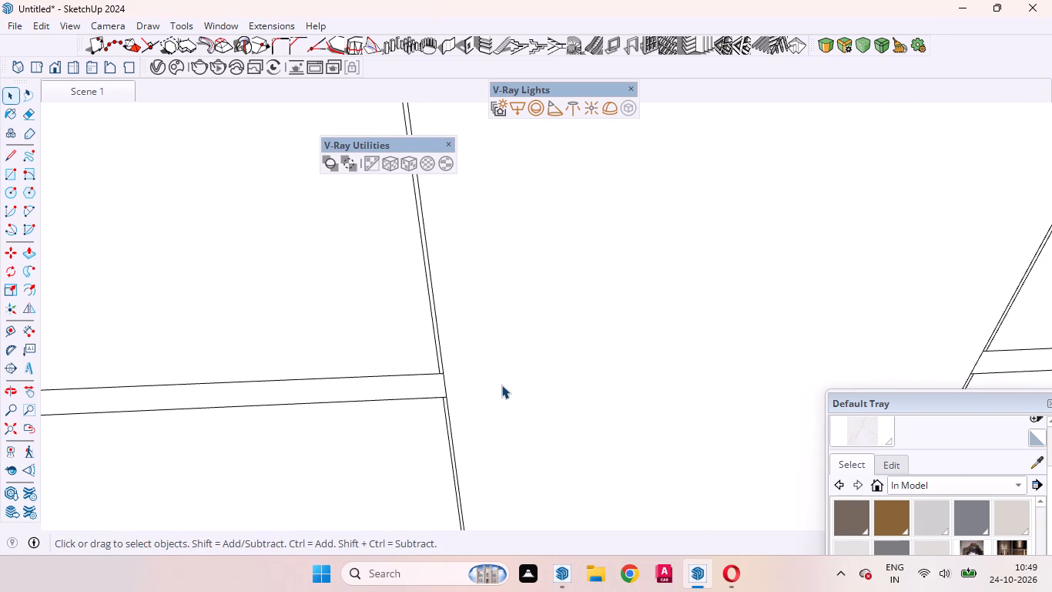
key("p")
double_click(420, 380)
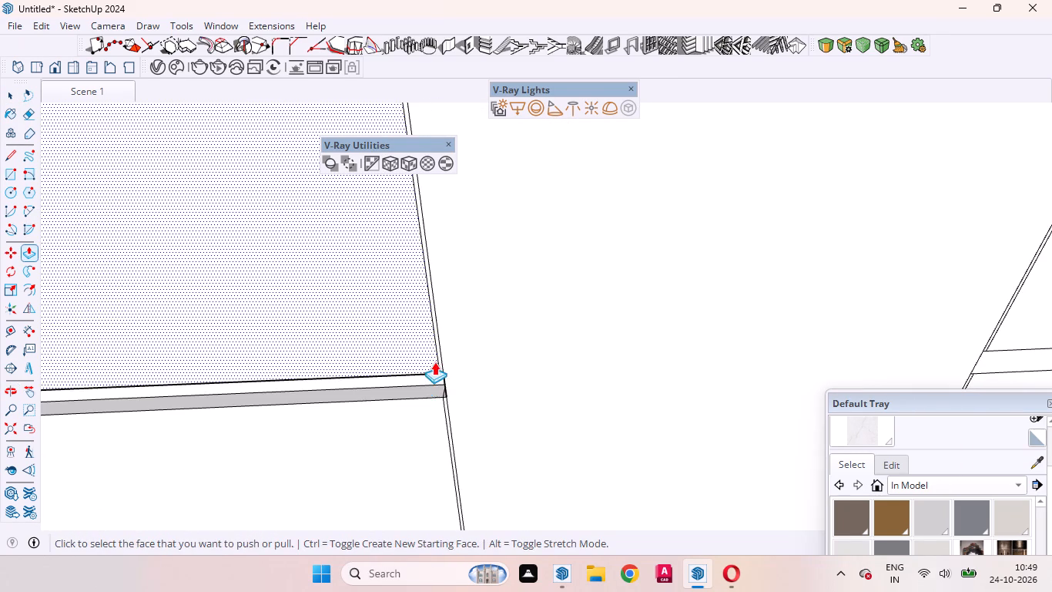
scroll(434, 362, "up", 12)
double_click(445, 358)
scroll(547, 337, "down", 3)
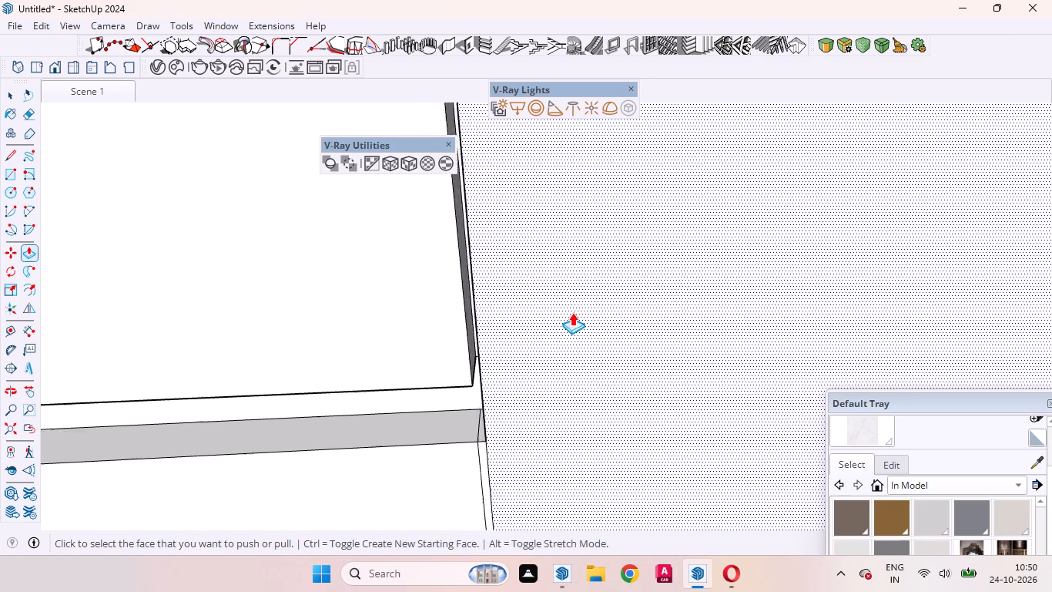
scroll(572, 312, "down", 11)
scroll(554, 392, "up", 12)
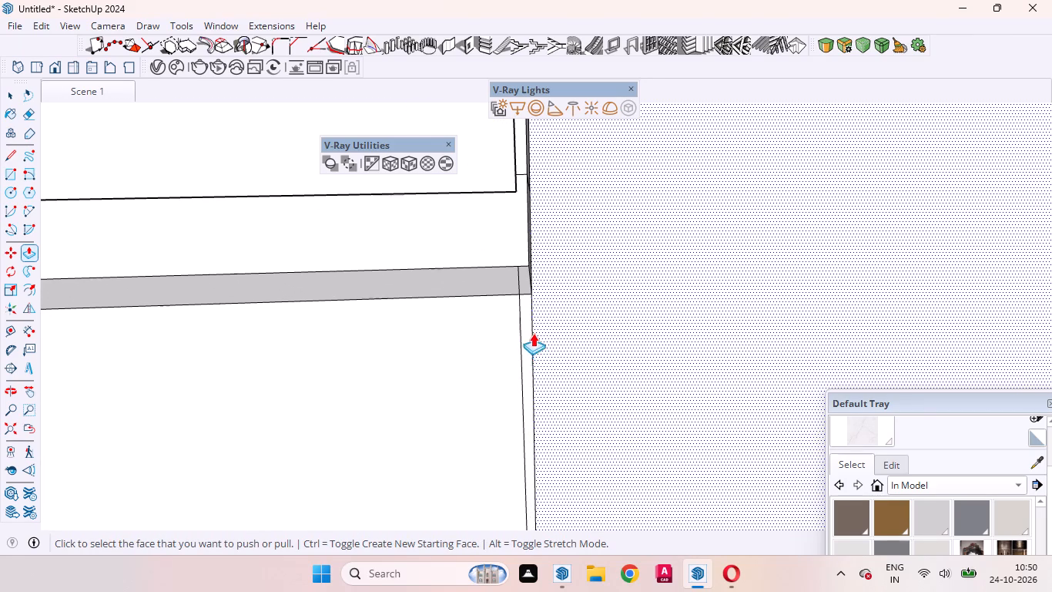
double_click(527, 327)
scroll(634, 313, "down", 13)
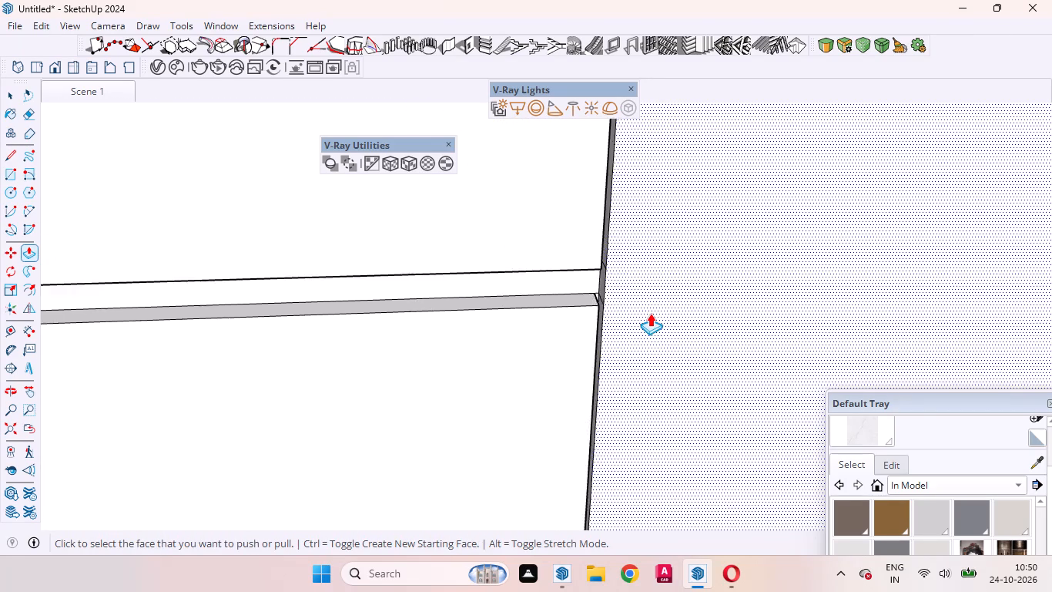
Push the middle and lower vertical gap segments on the first drawer section's other side, beside the three-door group, inward 18 mm.
scroll(650, 313, "down", 3)
scroll(650, 314, "up", 1)
scroll(650, 314, "down", 9)
scroll(328, 250, "up", 11)
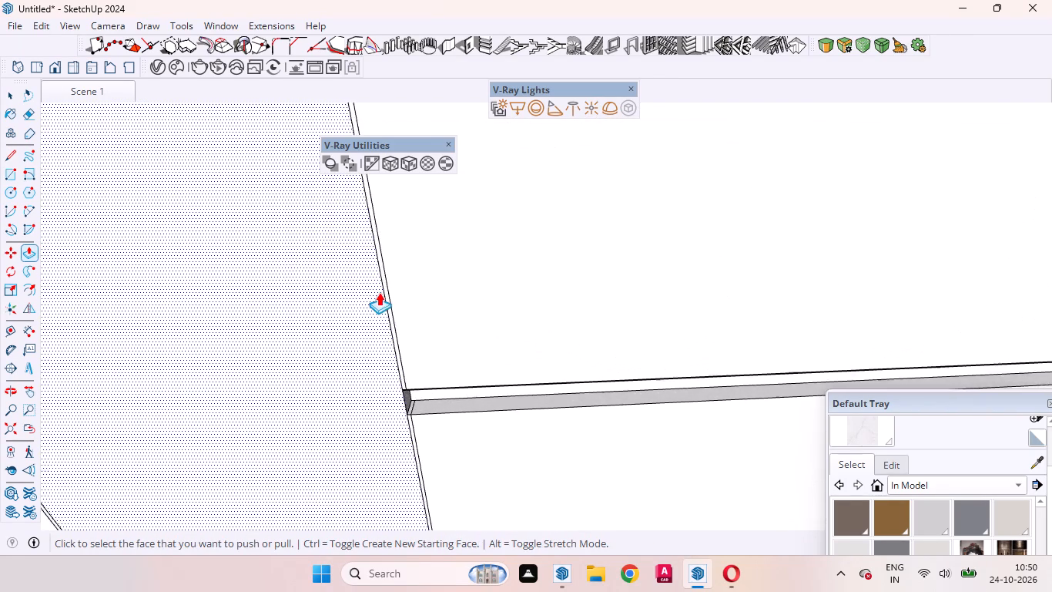
scroll(379, 292, "up", 9)
double_click(390, 291)
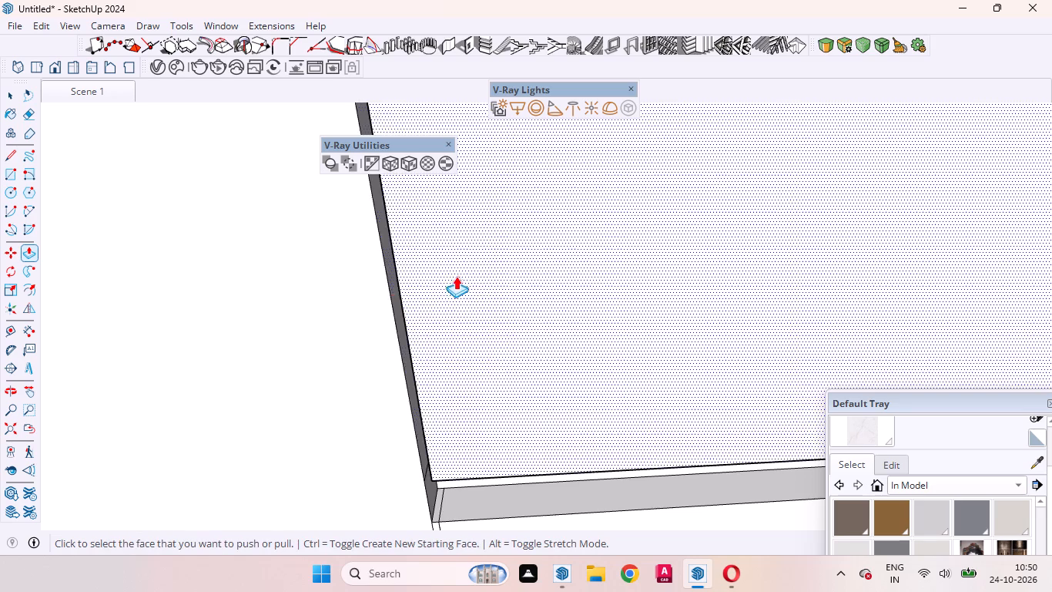
scroll(458, 275, "down", 15)
scroll(451, 362, "up", 13)
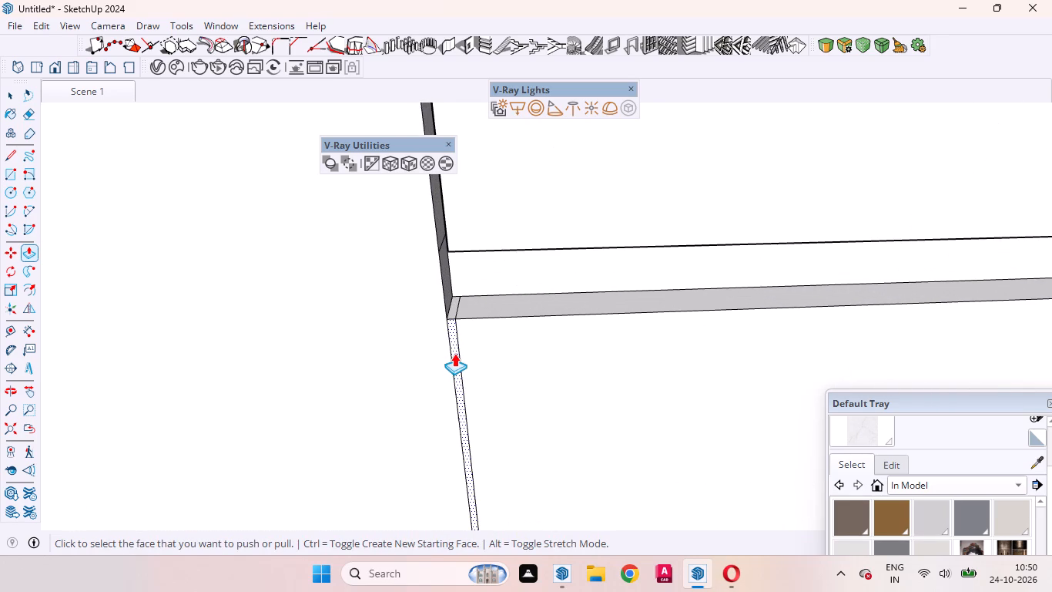
double_click(454, 353)
Recess the horizontal 3 mm gap below the first section's top drawer and the upper vertical gap segments on both sides 18 mm.
middle_click_drag(494, 278, 486, 358)
scroll(473, 350, "down", 6)
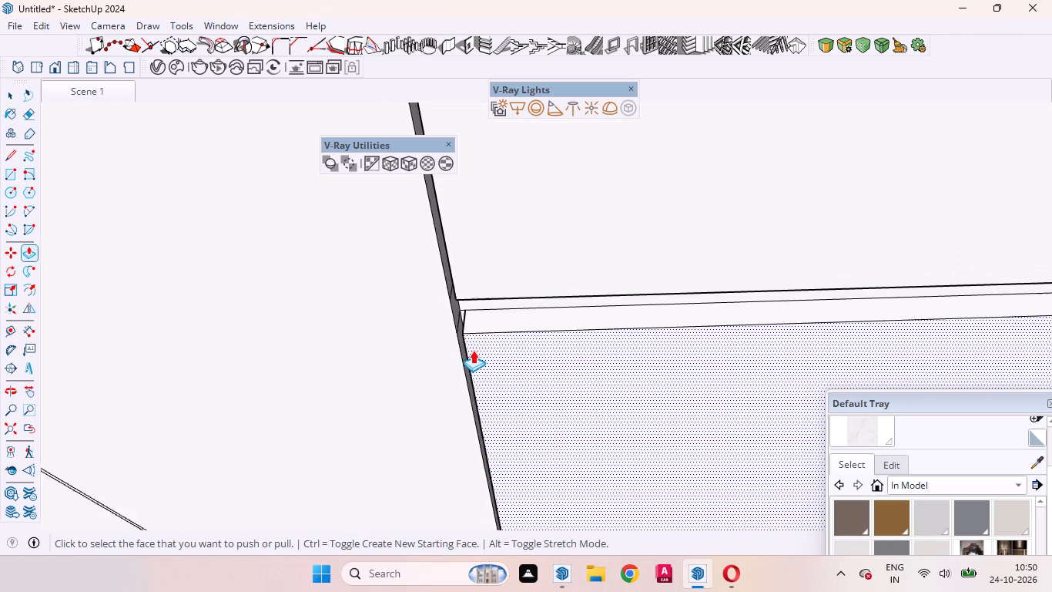
scroll(473, 350, "down", 13)
scroll(457, 248, "up", 13)
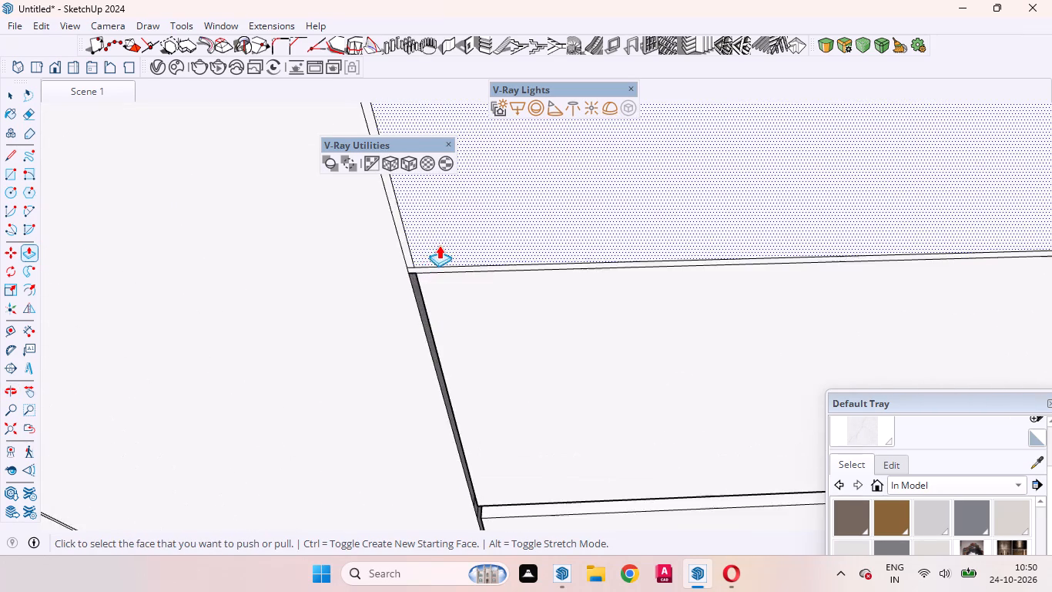
scroll(439, 245, "up", 9)
double_click(396, 276)
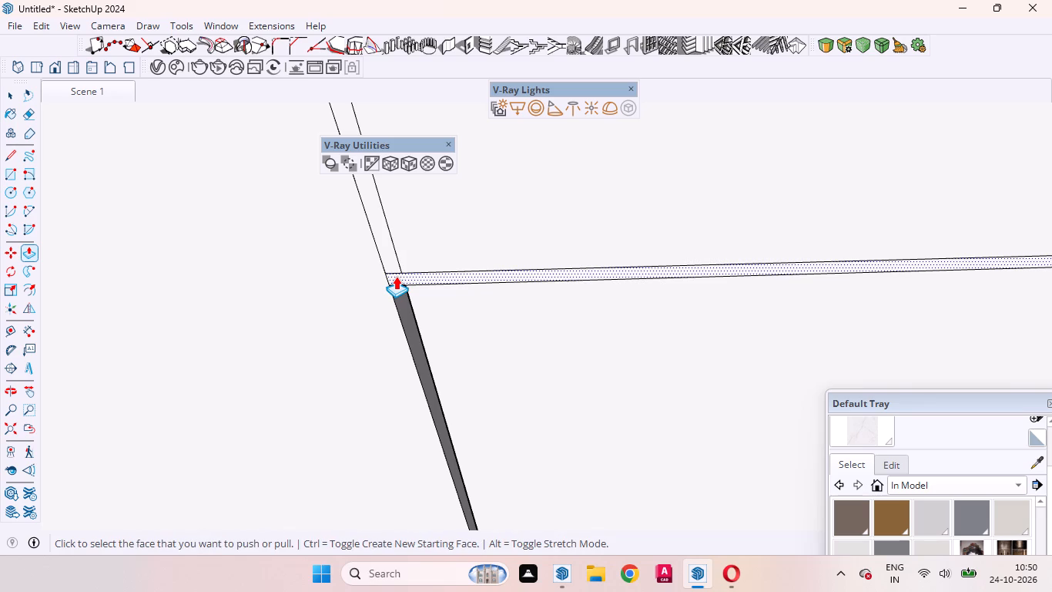
double_click(390, 253)
scroll(417, 284, "down", 7)
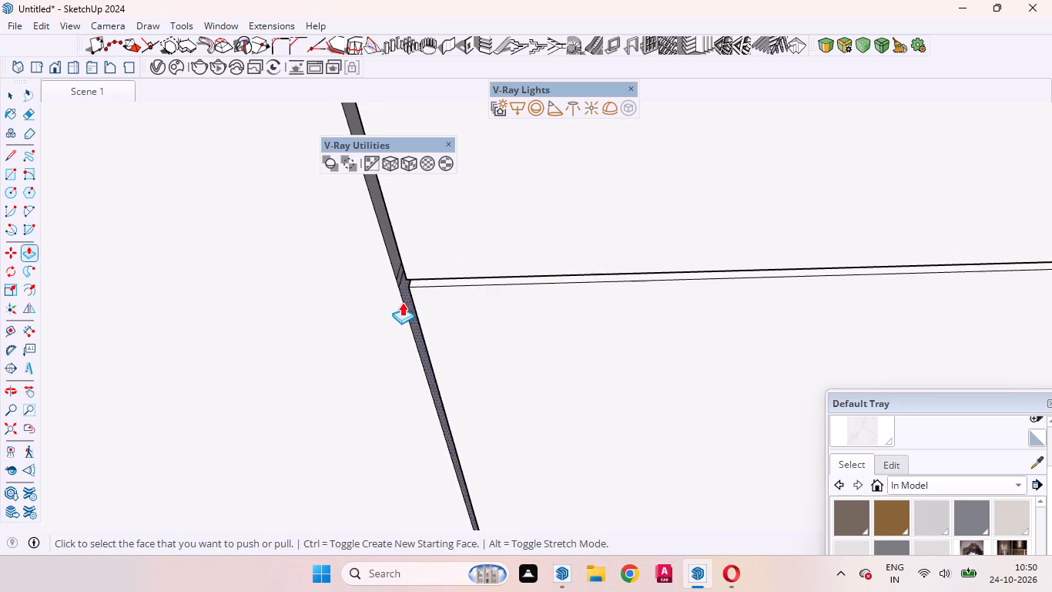
scroll(402, 302, "down", 20)
scroll(402, 302, "down", 2)
scroll(648, 278, "up", 6)
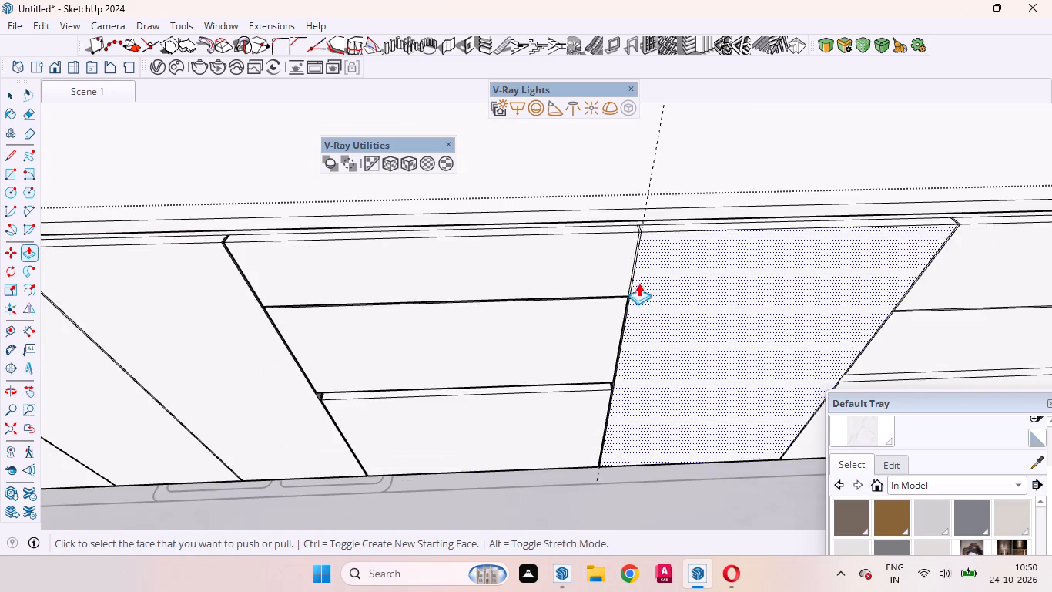
scroll(638, 283, "up", 16)
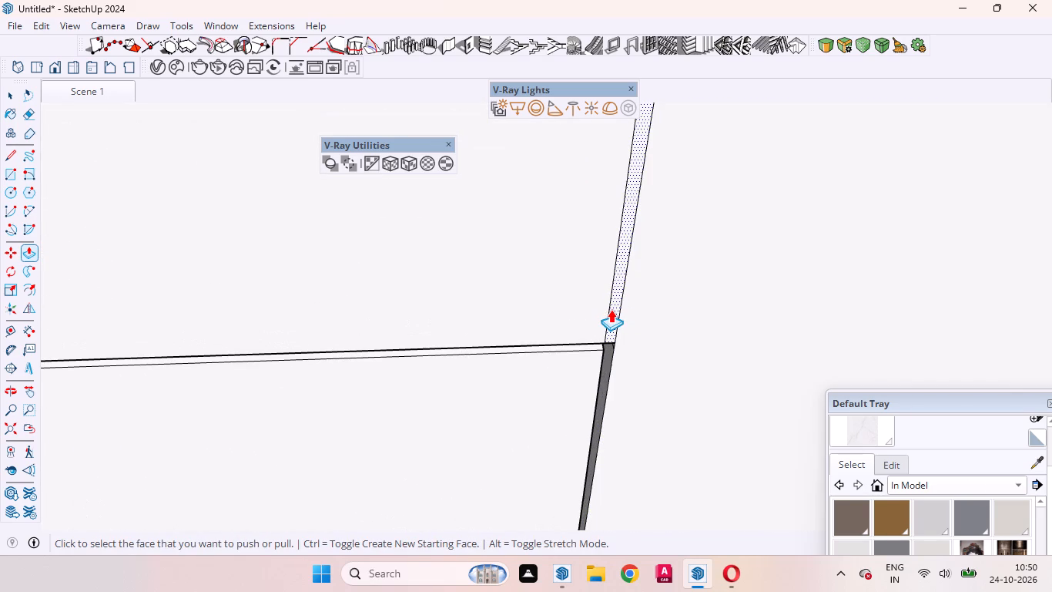
double_click(611, 309)
Recess the two vertical gaps between the three adjacent doors and the gap beside the end panel by 18 mm.
scroll(622, 304, "down", 20)
scroll(622, 304, "down", 3)
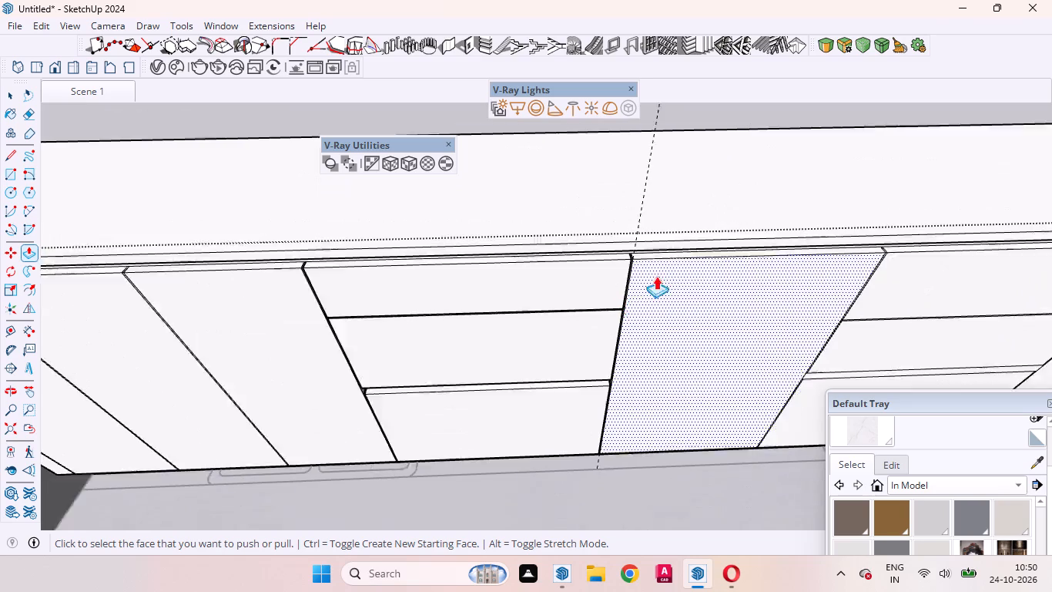
scroll(656, 276, "down", 5)
scroll(405, 306, "up", 14)
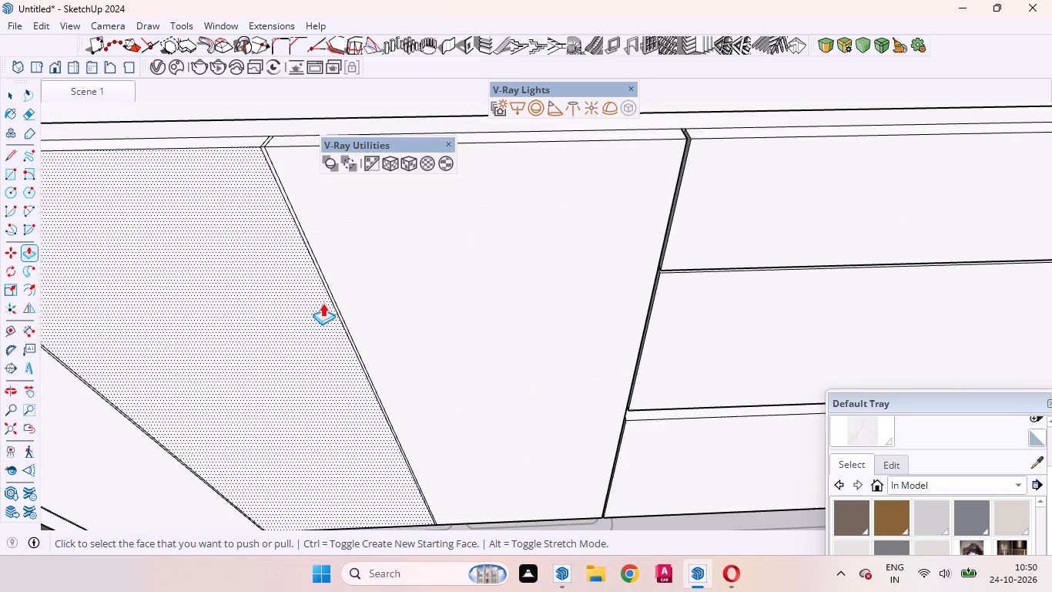
scroll(323, 303, "up", 10)
double_click(342, 295)
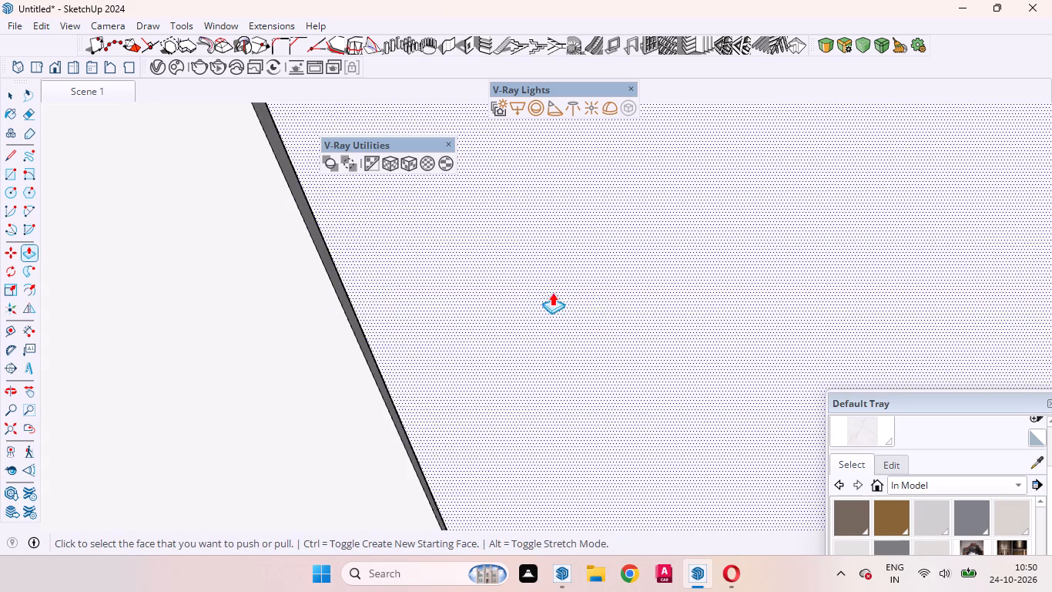
scroll(592, 292, "down", 20)
scroll(402, 238, "up", 2)
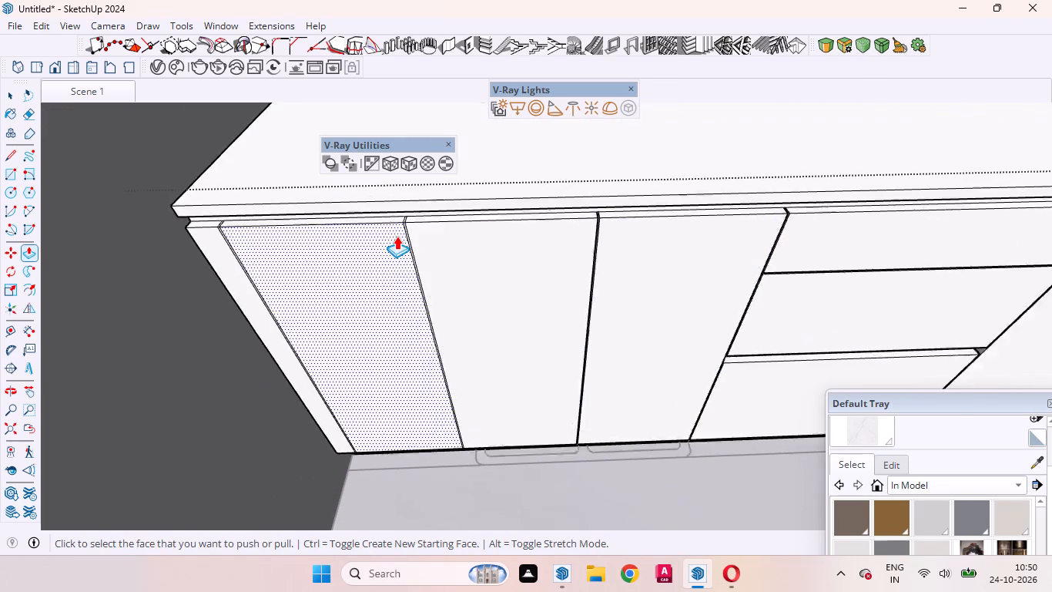
scroll(397, 236, "up", 12)
double_click(412, 225)
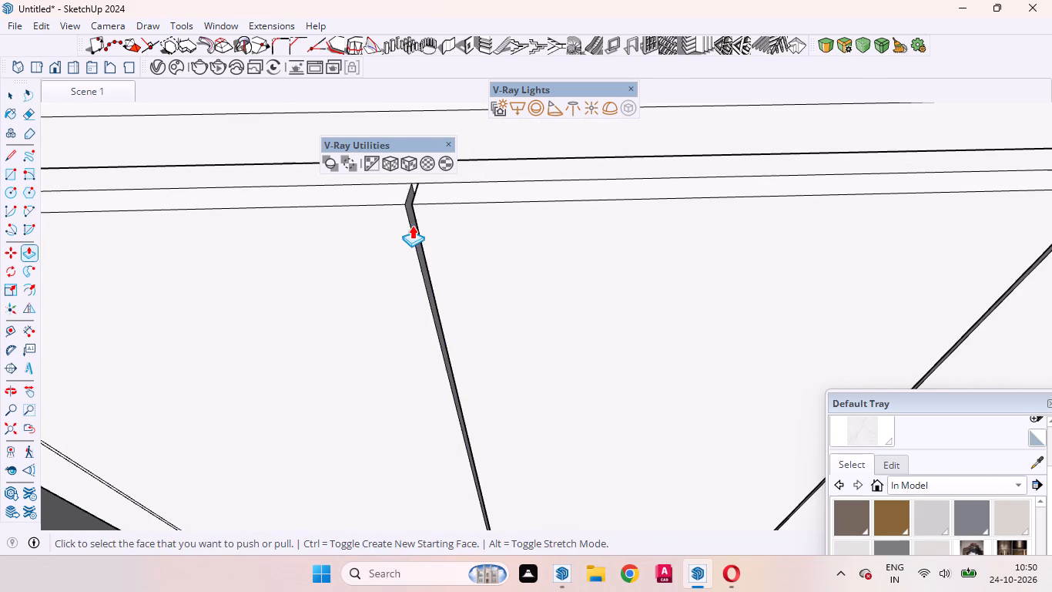
scroll(592, 224, "down", 12)
scroll(323, 217, "up", 5)
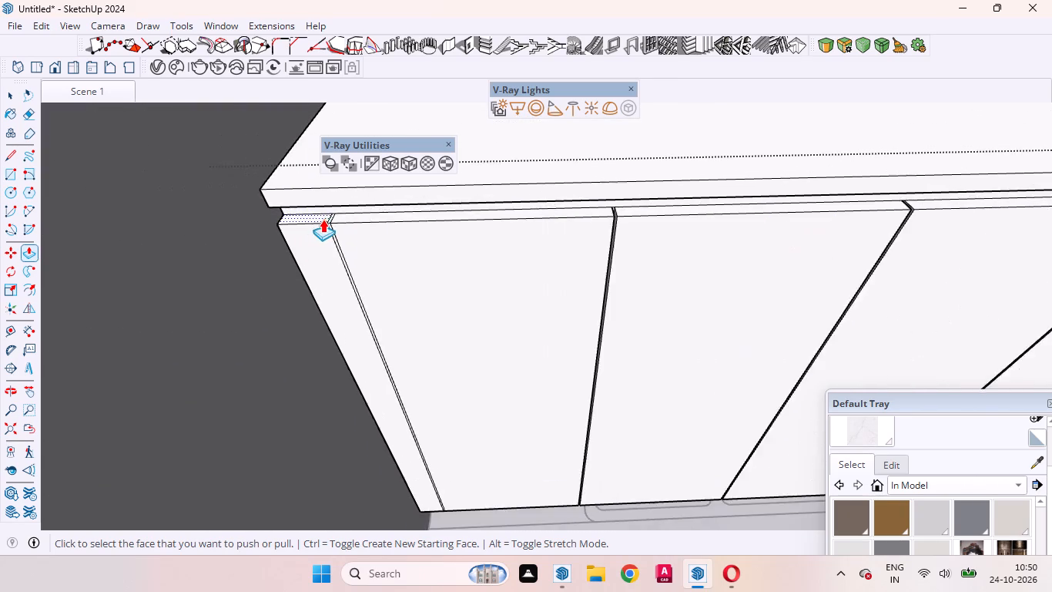
scroll(323, 219, "up", 9)
double_click(348, 246)
scroll(335, 254, "down", 2)
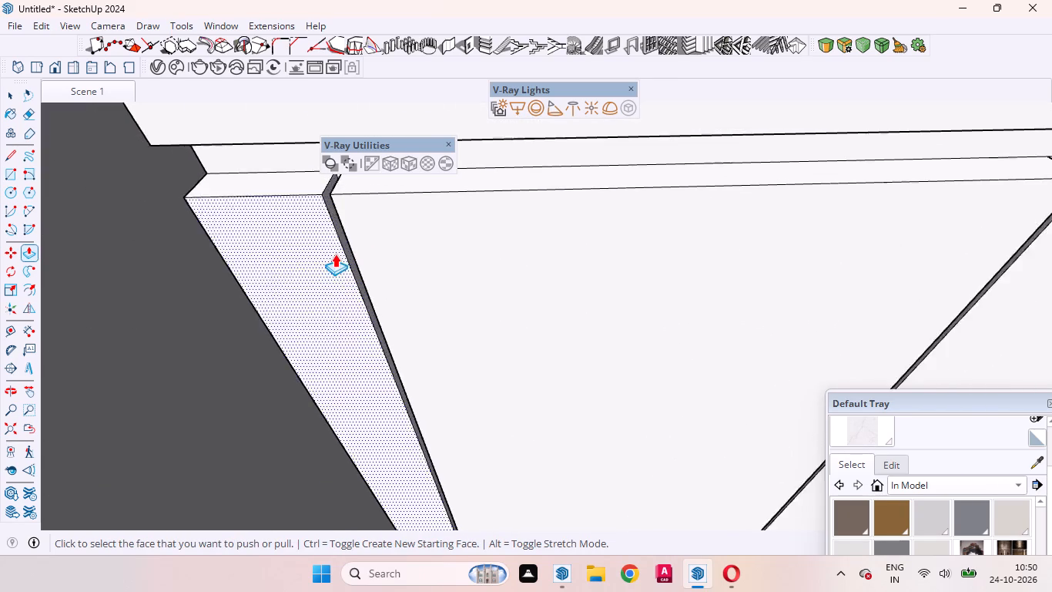
Push the second drawer section's 25 mm strip and the lower and middle gap segments beside the central door inward 18 mm.
scroll(335, 254, "down", 20)
scroll(335, 254, "down", 13)
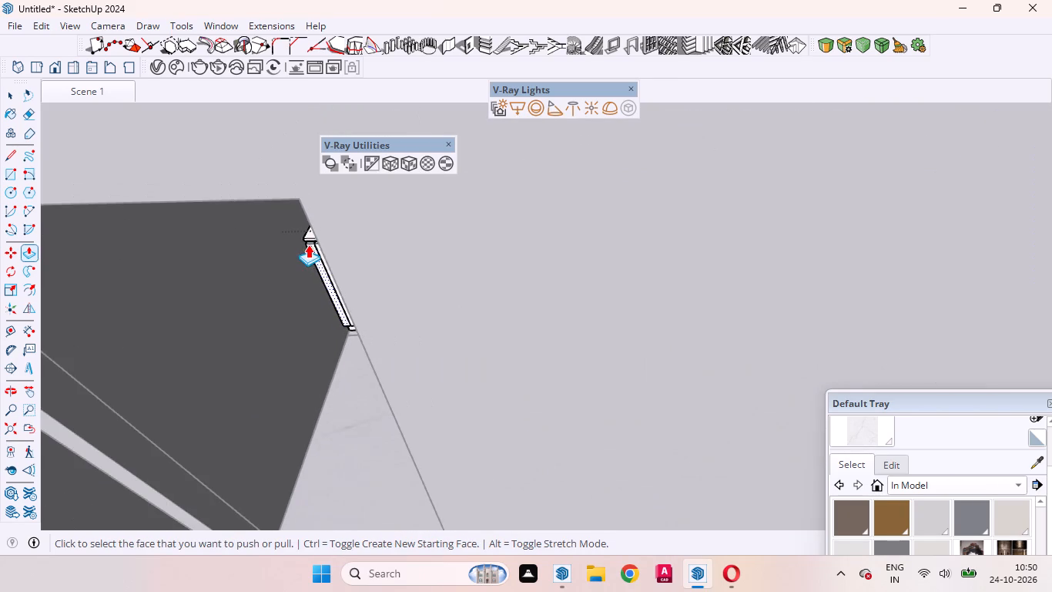
scroll(292, 270, "up", 8)
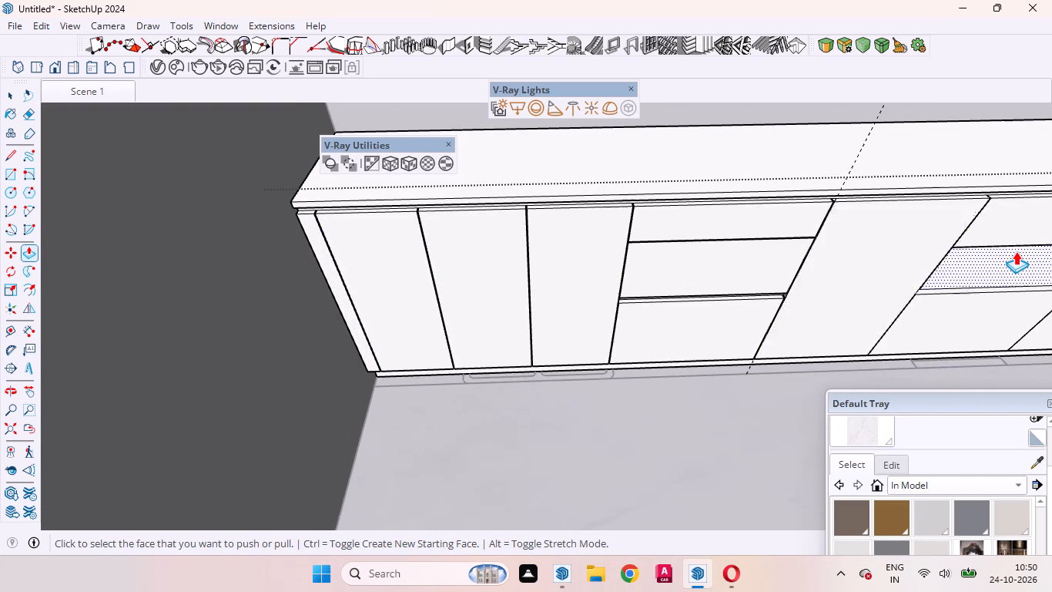
scroll(1016, 251, "up", 12)
middle_click_drag(930, 302, 861, 225)
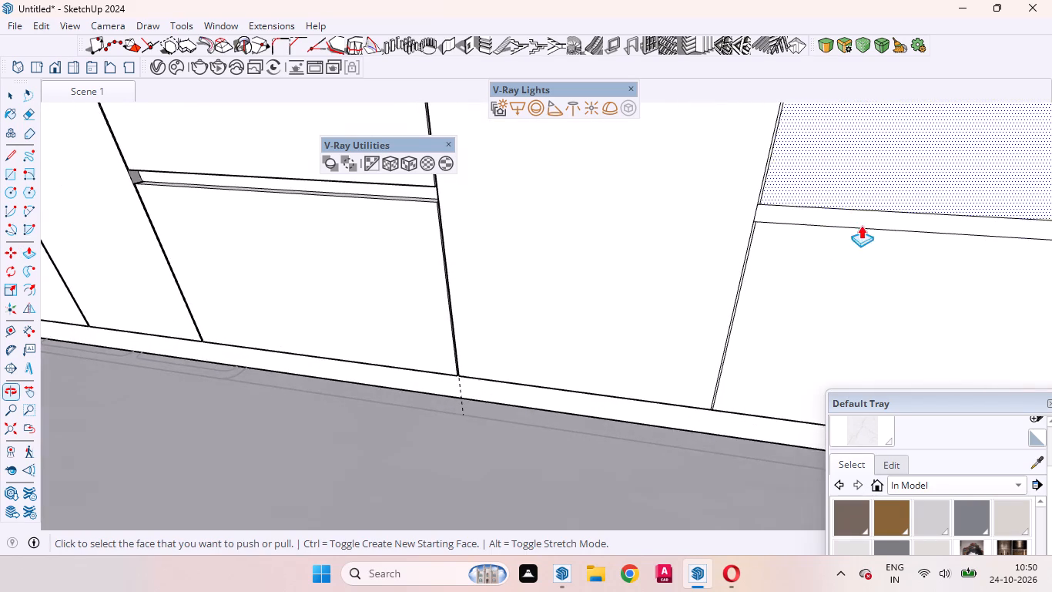
scroll(747, 251, "up", 12)
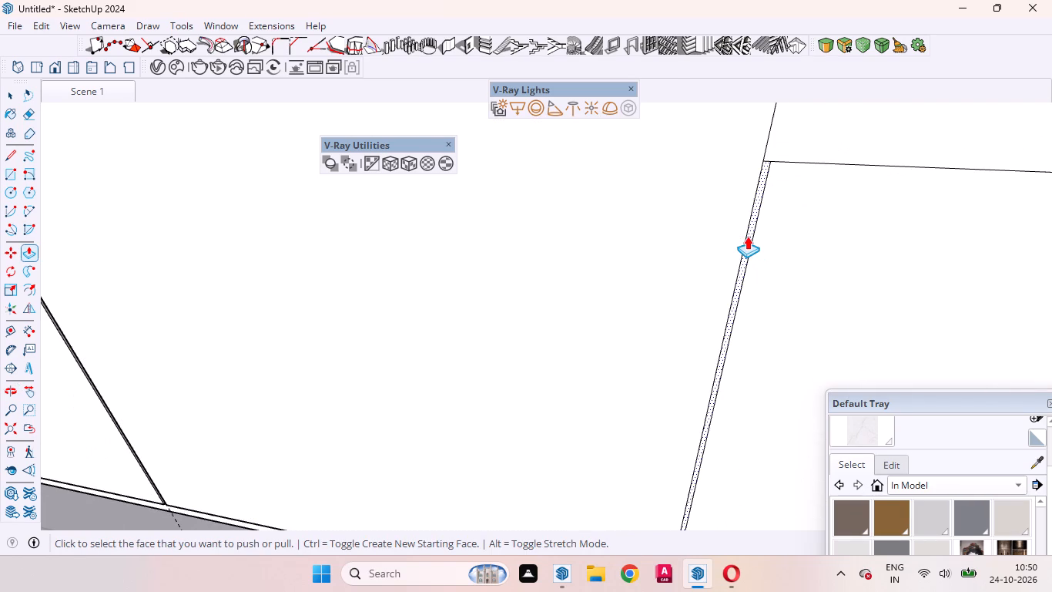
double_click(749, 237)
double_click(826, 123)
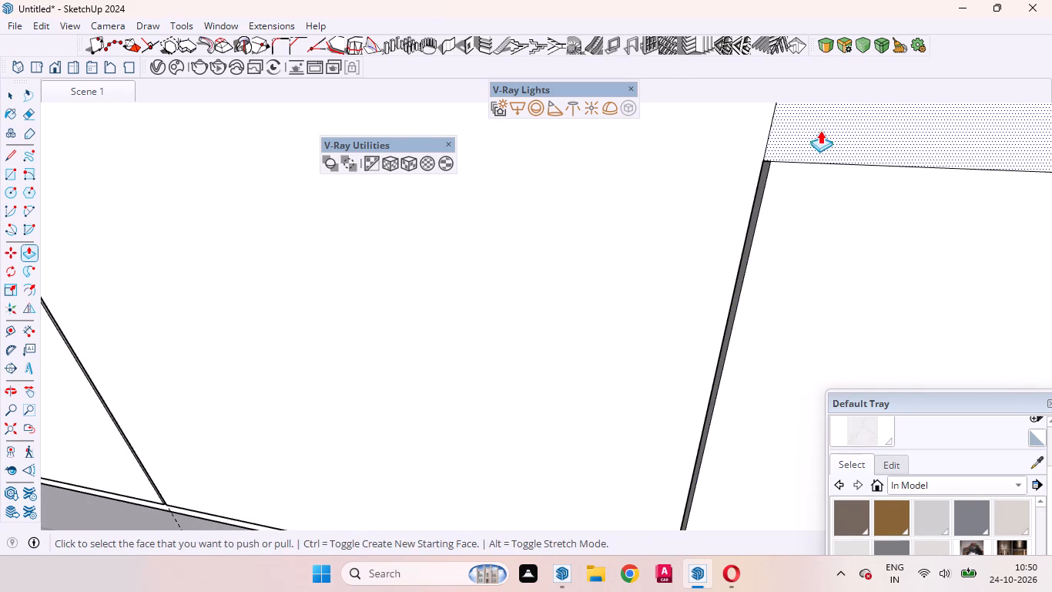
middle_click_drag(715, 203, 676, 304)
scroll(644, 279, "down", 8)
scroll(711, 218, "up", 3)
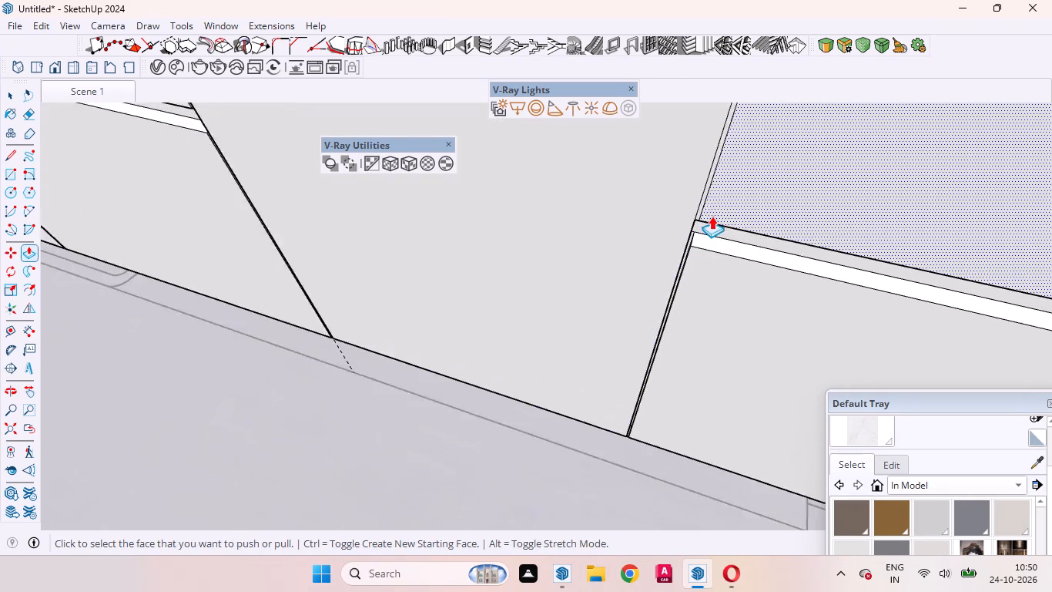
scroll(712, 216, "up", 9)
double_click(690, 200)
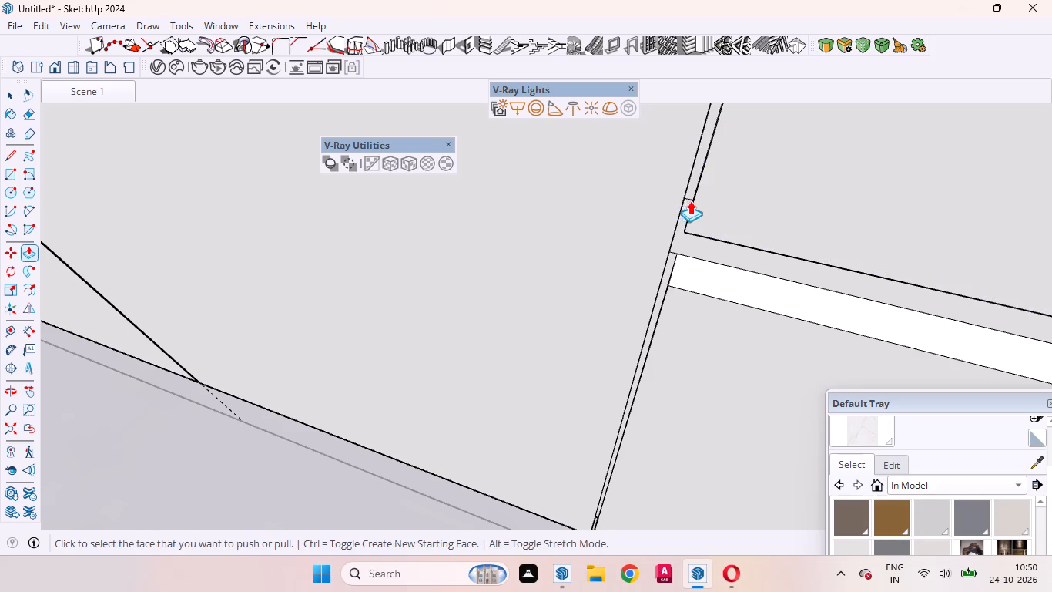
Recess the horizontal gap below the second section's top drawer and the upper gap segment beside the central door 18 mm.
scroll(608, 217, "down", 20)
scroll(608, 217, "down", 3)
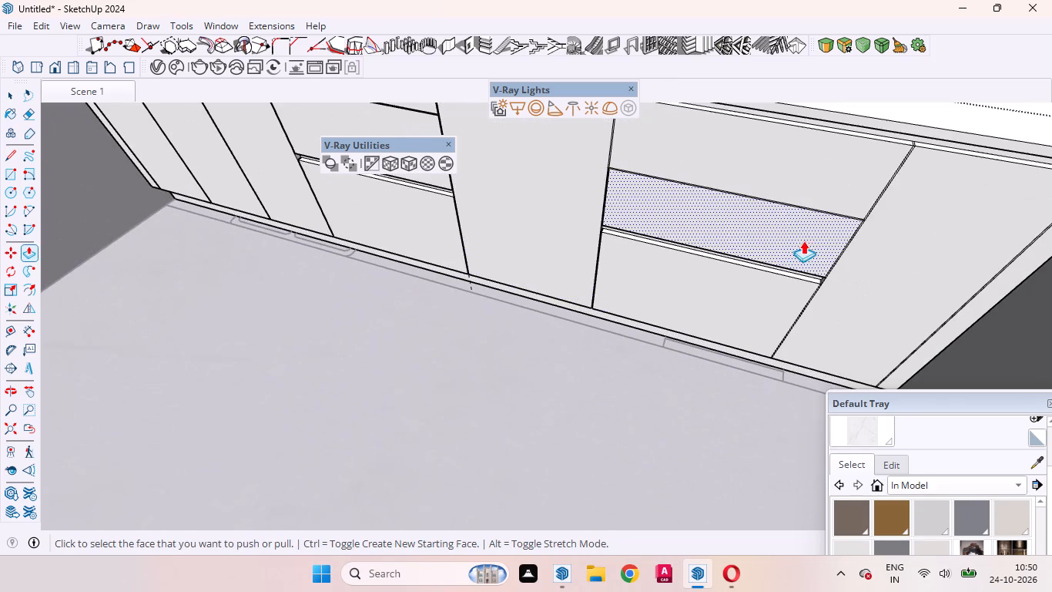
scroll(843, 229, "up", 18)
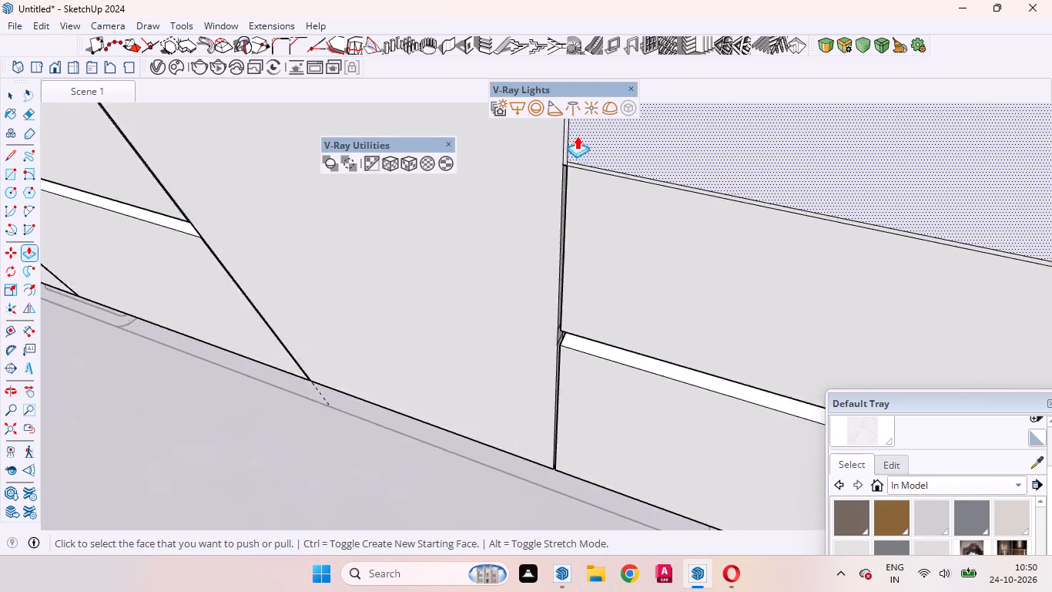
scroll(577, 136, "up", 11)
double_click(568, 203)
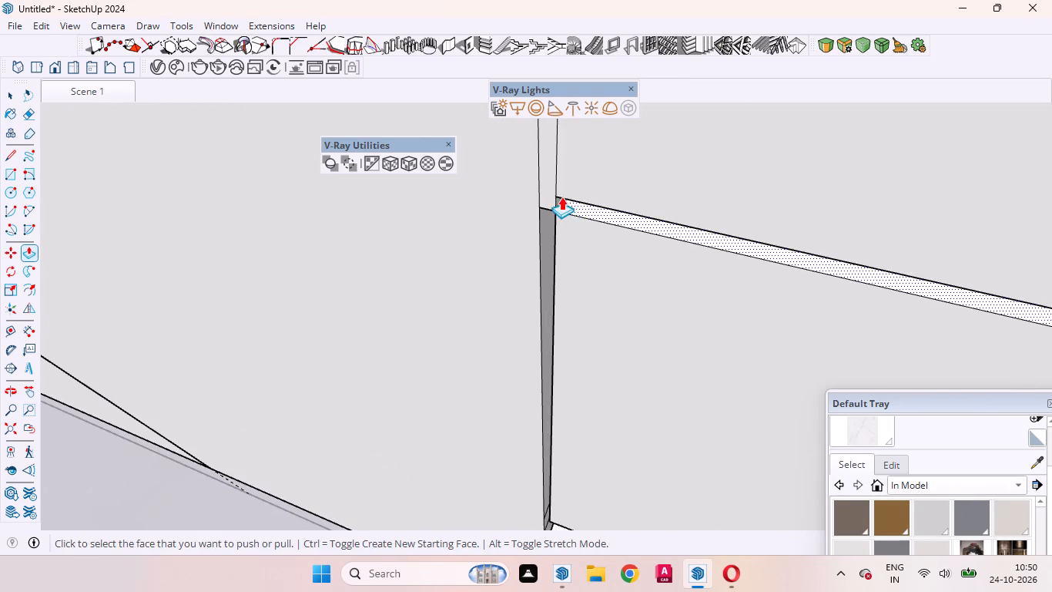
double_click(542, 187)
Recess the upper, middle and lower gap segments between the second drawer section and the last door 18 mm.
scroll(527, 203, "down", 13)
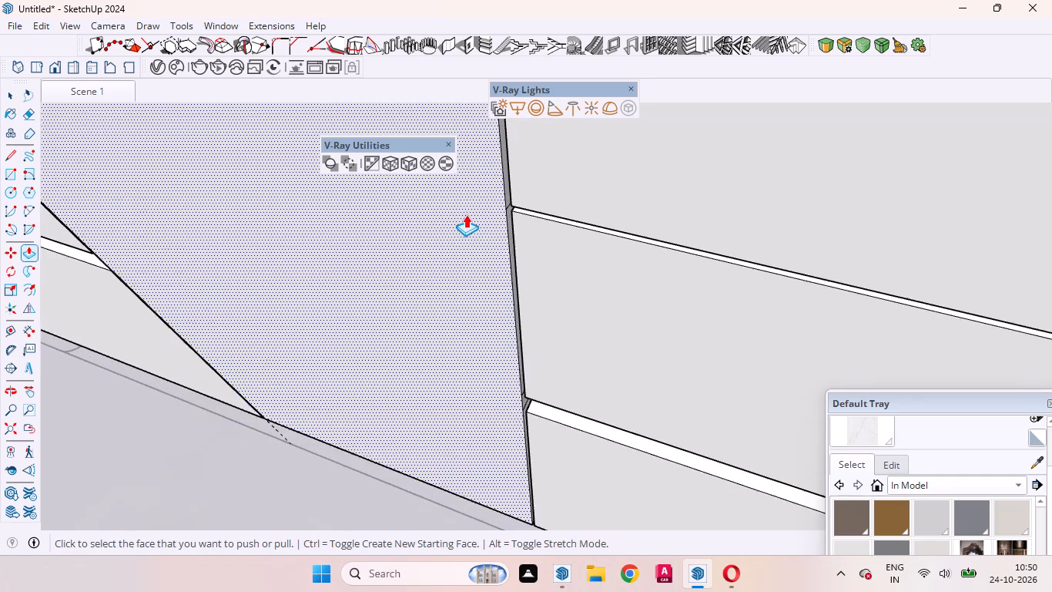
scroll(466, 214, "down", 19)
scroll(674, 181, "up", 7)
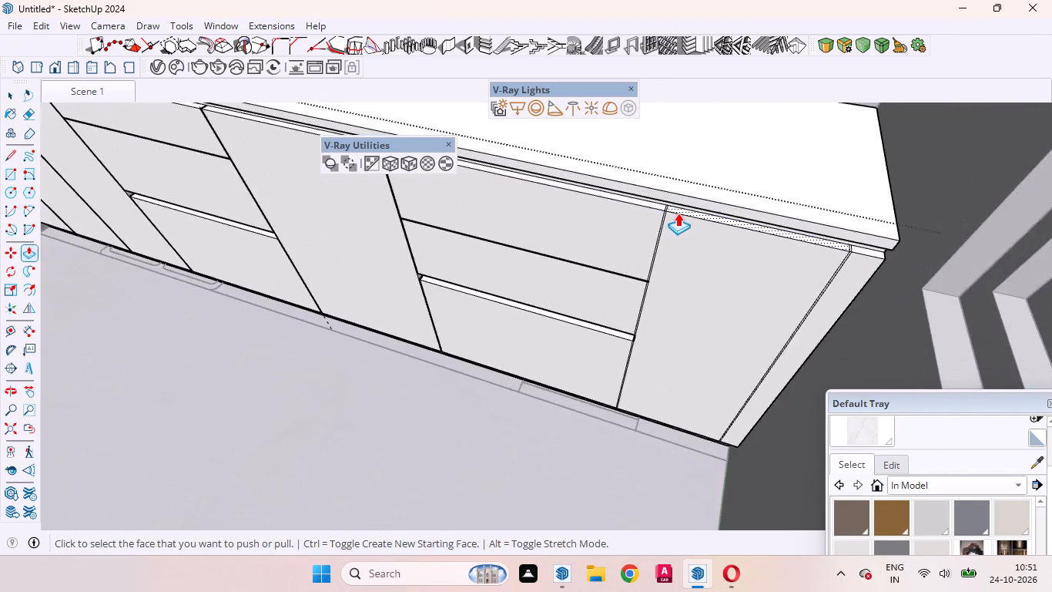
scroll(678, 213, "up", 20)
scroll(678, 213, "up", 4)
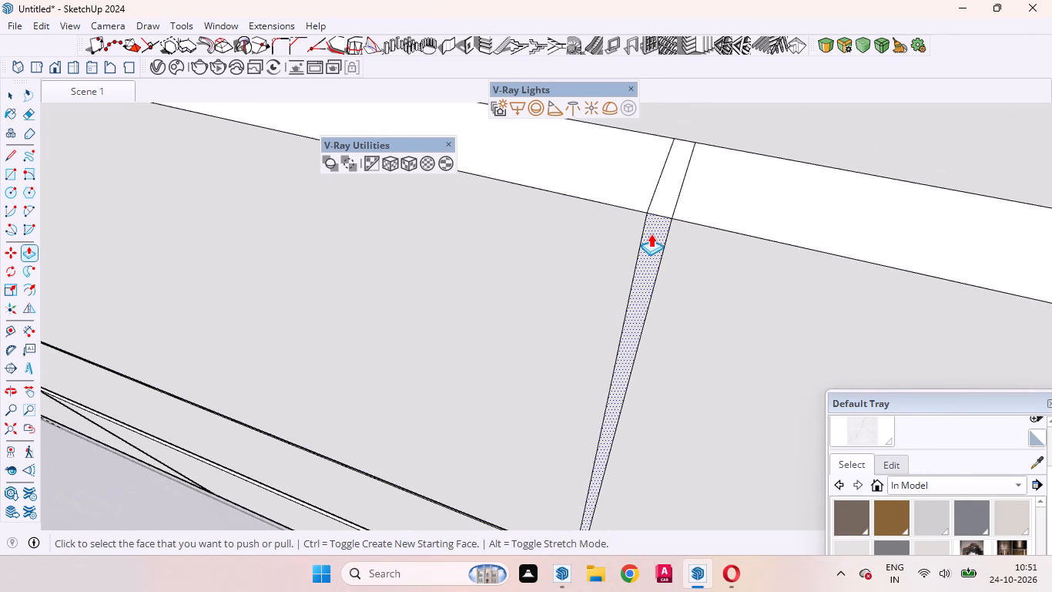
double_click(651, 234)
scroll(664, 215, "down", 20)
scroll(664, 215, "down", 2)
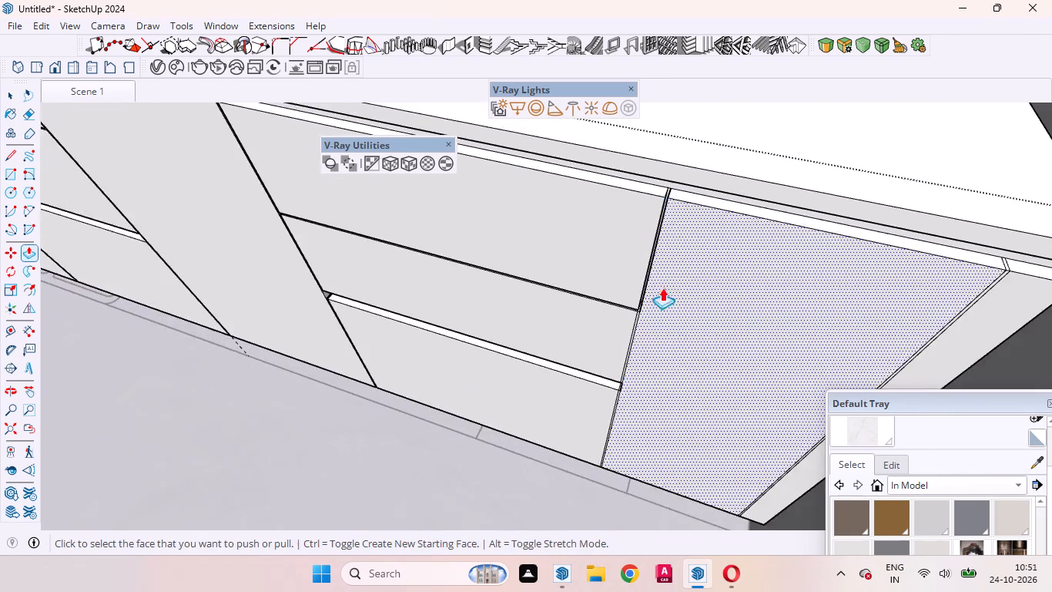
scroll(635, 355, "up", 15)
double_click(639, 307)
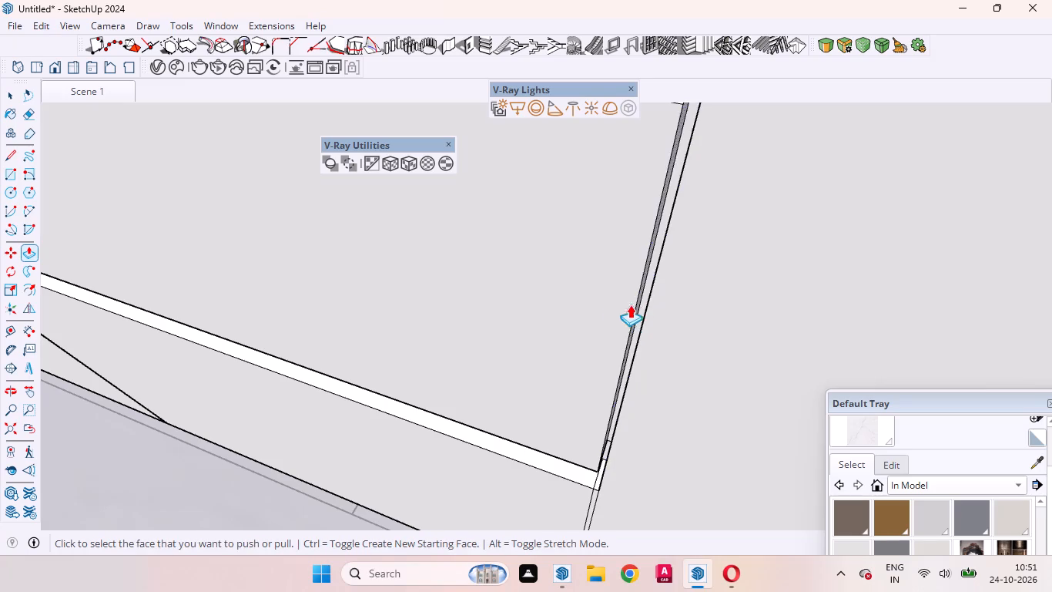
scroll(608, 301, "down", 8)
scroll(595, 435, "up", 12)
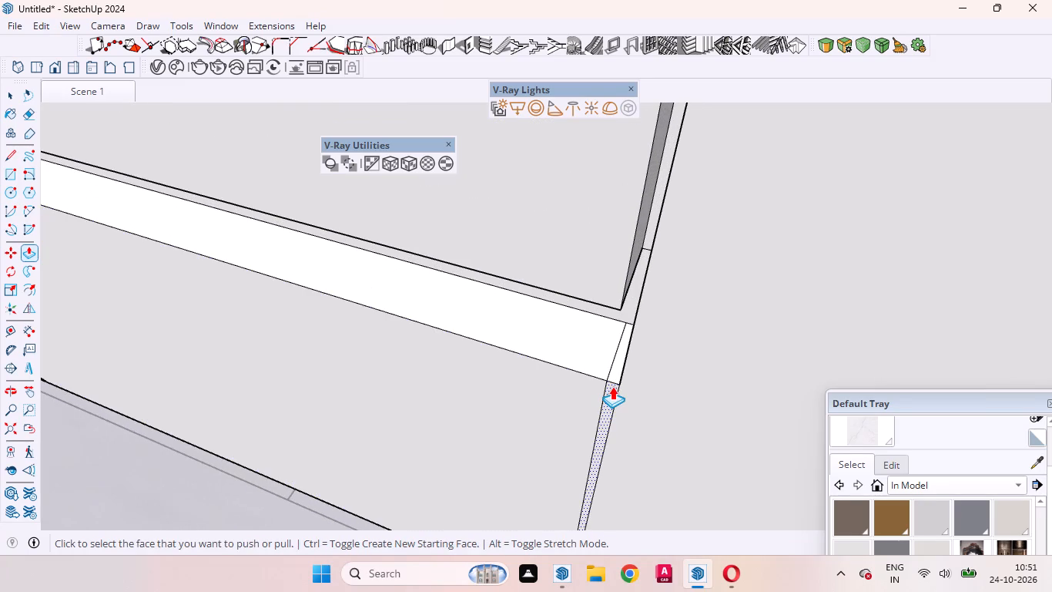
double_click(612, 386)
scroll(591, 386, "down", 20)
scroll(591, 386, "down", 2)
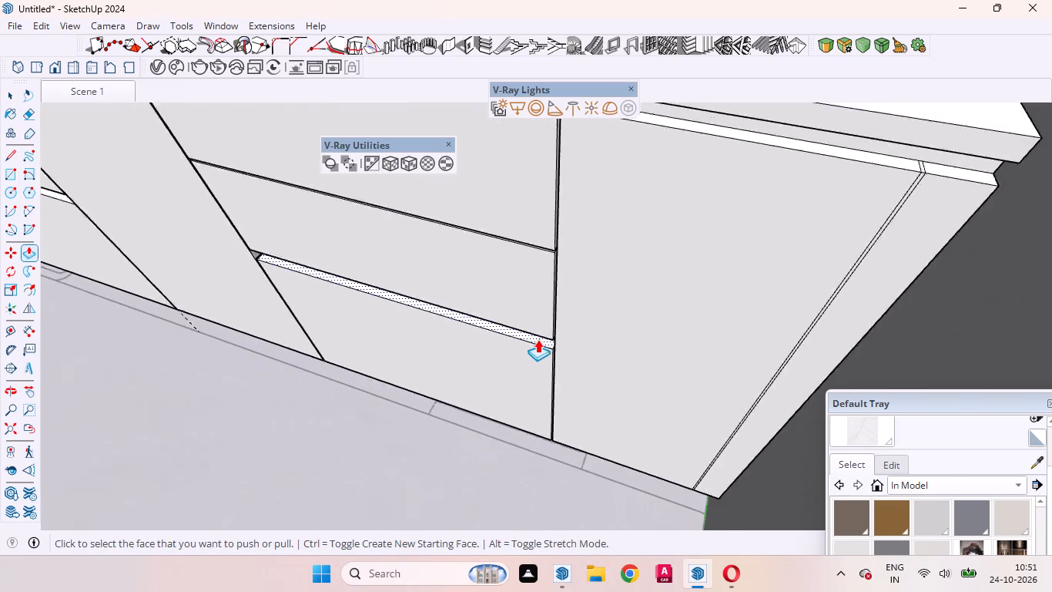
Recess the vertical gap between the last door and the counter's end panel 18 mm.
scroll(538, 339, "down", 1)
scroll(755, 274, "up", 16)
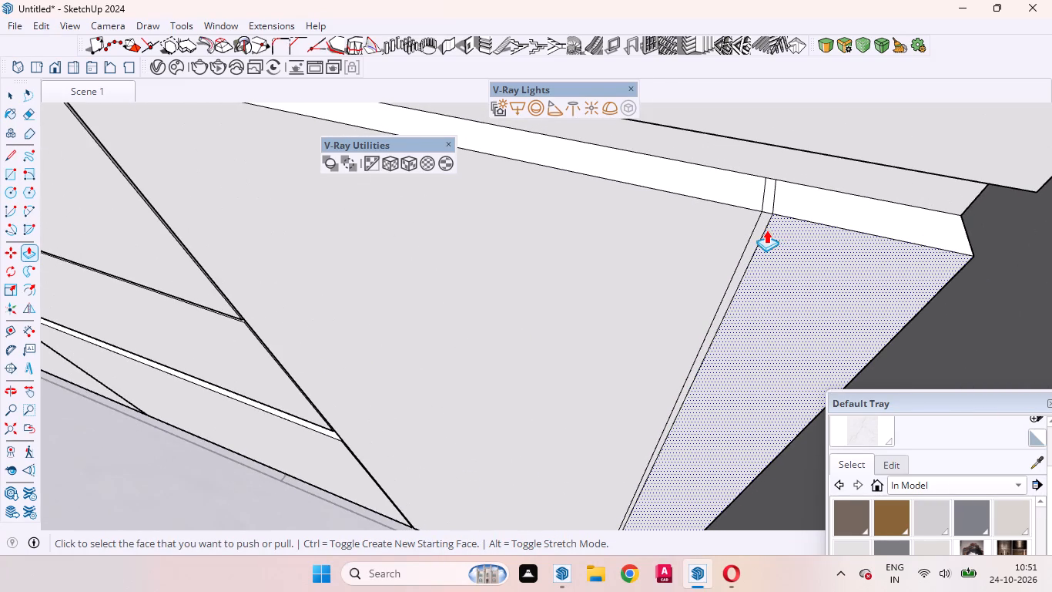
double_click(762, 227)
scroll(740, 246, "down", 10)
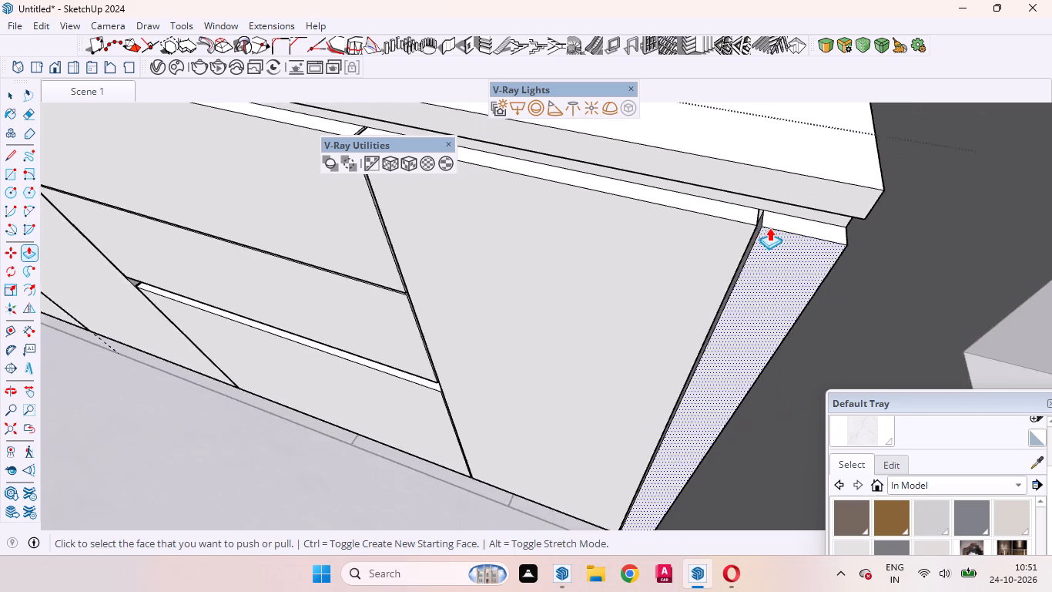
scroll(769, 227, "down", 13)
middle_click_drag(744, 278, 872, 422)
scroll(872, 420, "up", 1)
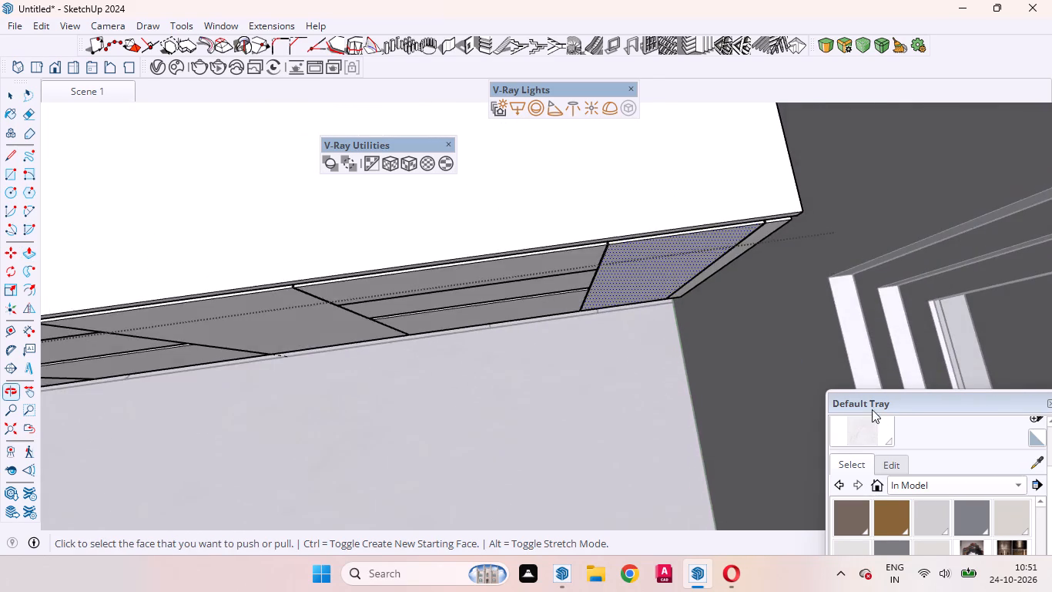
scroll(781, 328, "down", 20)
scroll(781, 328, "down", 4)
middle_click_drag(635, 298, 633, 298)
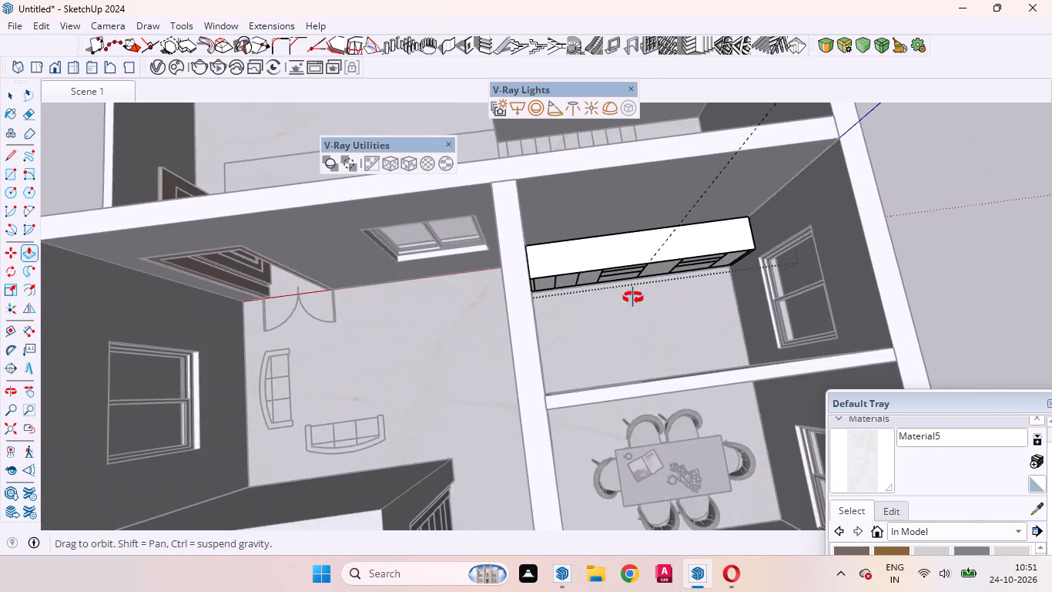
middle_click_drag(633, 298, 609, 211)
scroll(615, 277, "up", 7)
key("space")
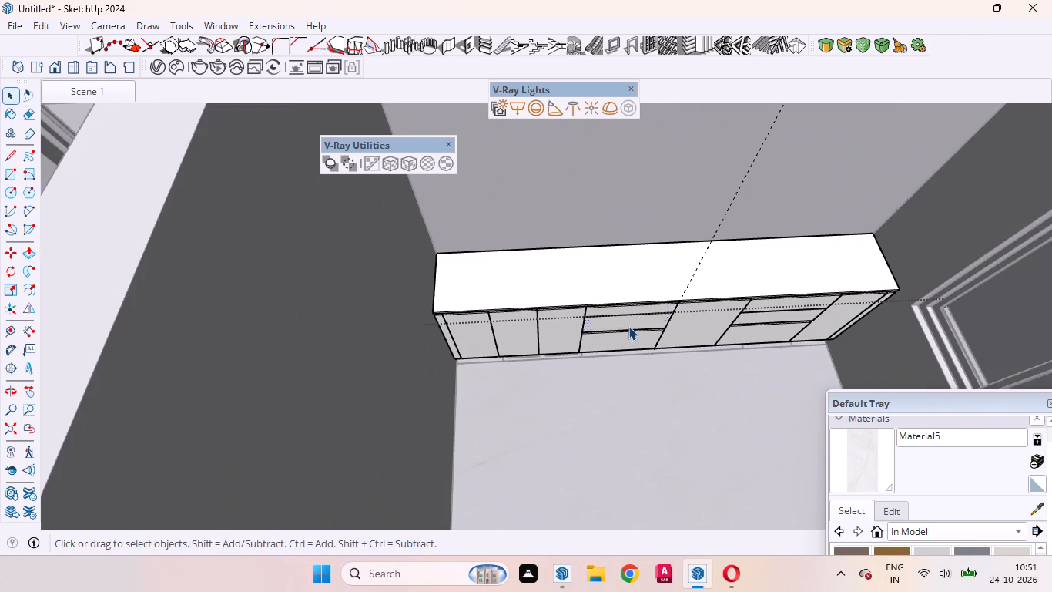
Examine the recessed strips and gaps along the kitchen counter's front and the counter's place in the room.
scroll(634, 371, "up", 5)
middle_click_drag(627, 388, 584, 325)
scroll(584, 315, "up", 6)
middle_click_drag(573, 348, 625, 407)
scroll(616, 394, "down", 2)
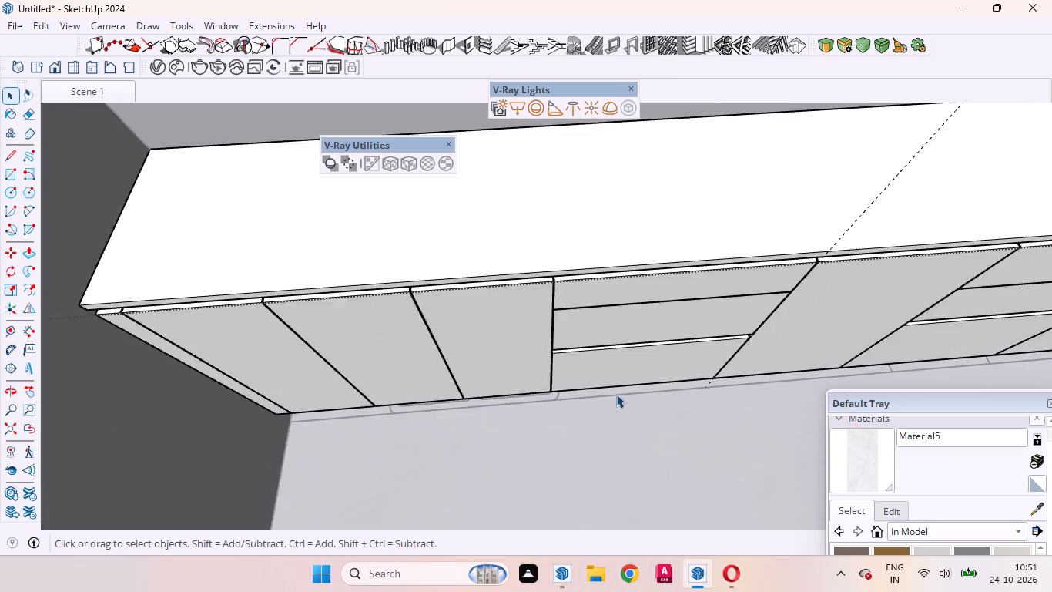
scroll(616, 394, "down", 8)
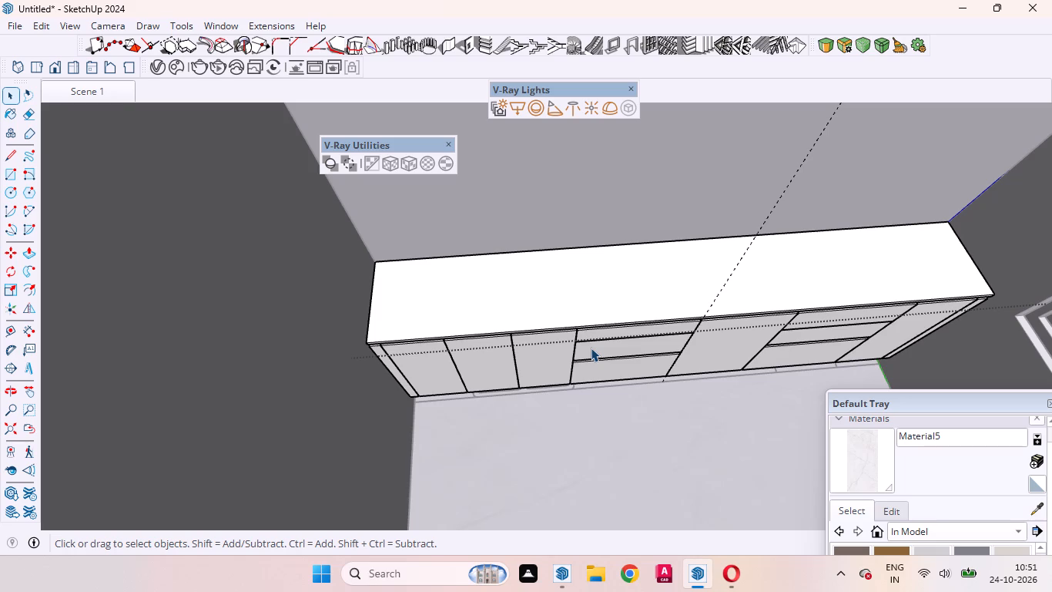
scroll(578, 337, "down", 3)
scroll(592, 373, "up", 4)
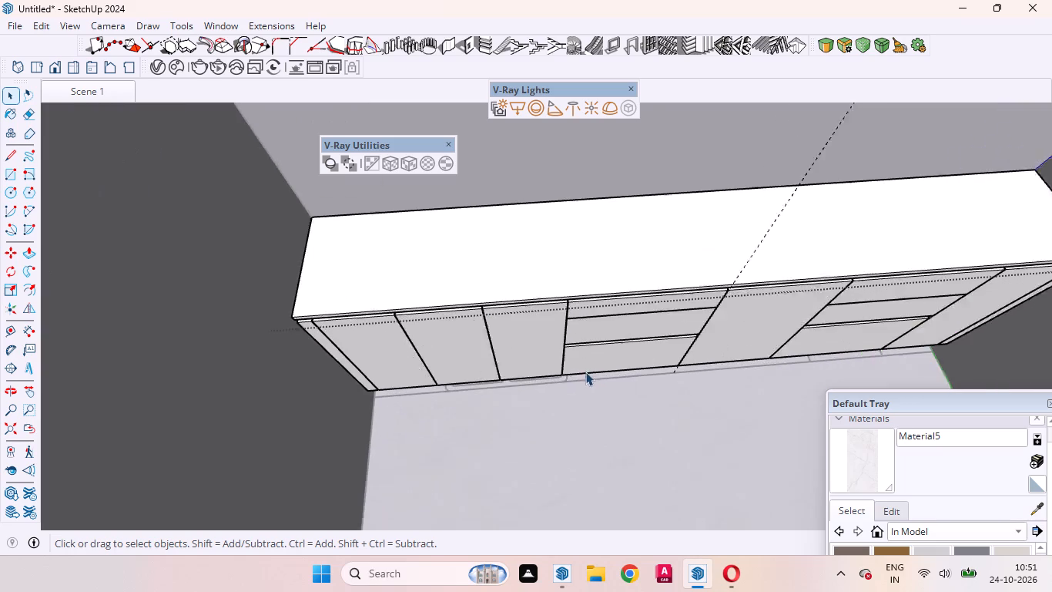
scroll(585, 372, "up", 1)
middle_click_drag(517, 380, 575, 487)
scroll(565, 465, "down", 13)
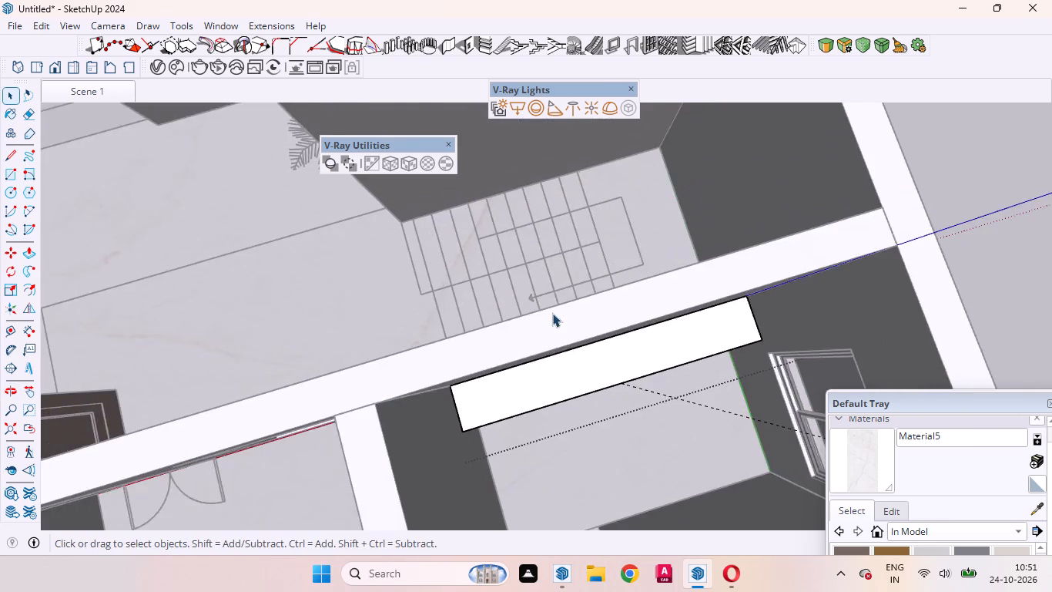
scroll(552, 313, "down", 3)
middle_click_drag(595, 374, 590, 227)
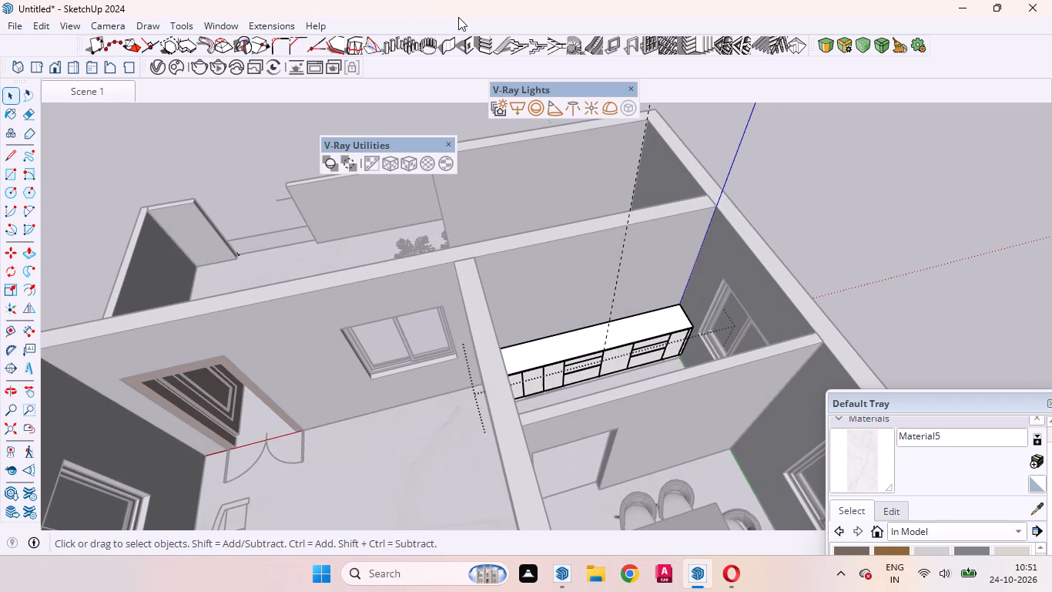
Show the Click-Change 2 - Kitchen equipment toolbar and dock it beside the V-Ray tools.
right_click(451, 63)
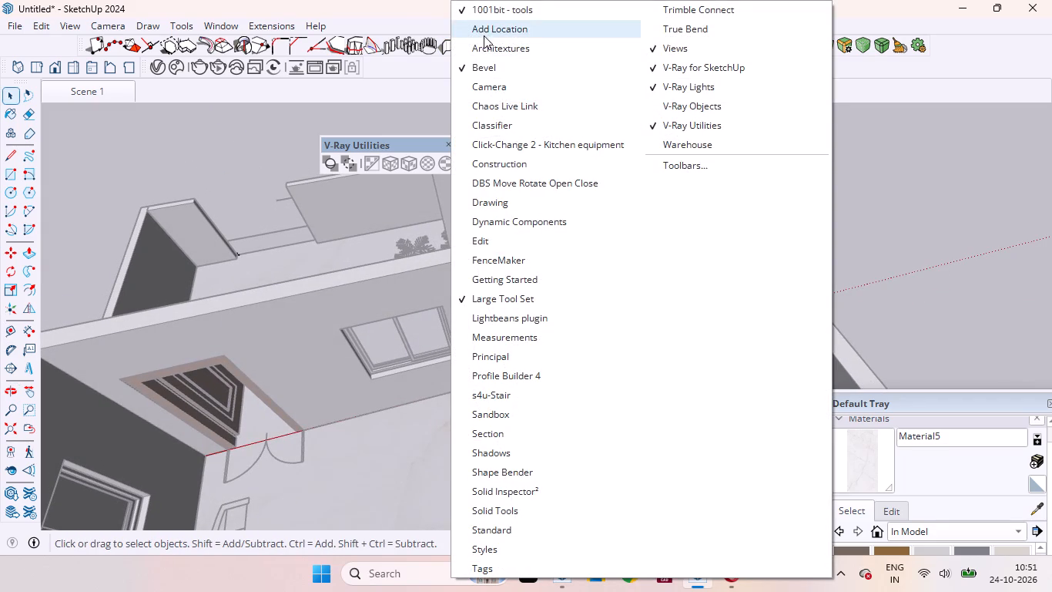
left_click(491, 152)
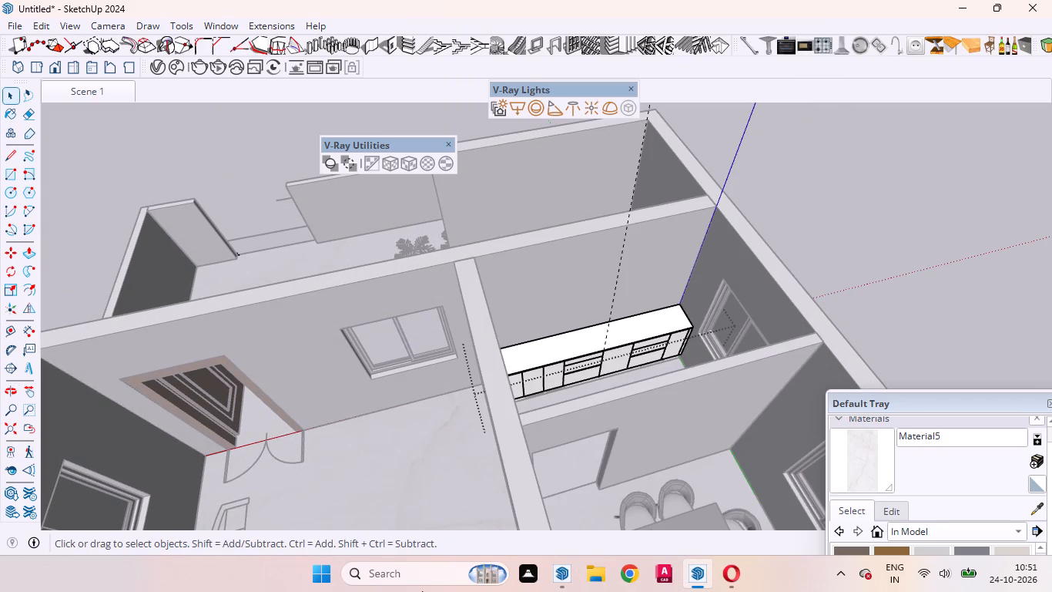
left_click_drag(735, 42, 360, 76)
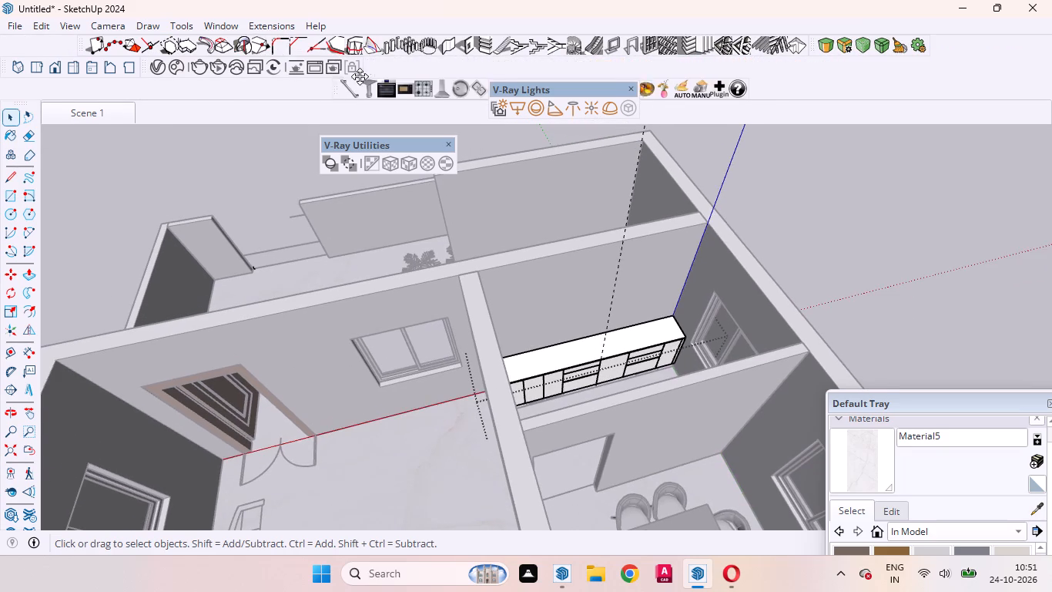
left_click_drag(360, 76, 393, 72)
Dock the floating V-Ray Lights and V-Ray Utilities toolbars alongside the other tools above the drawing area.
left_click_drag(549, 86, 770, 76)
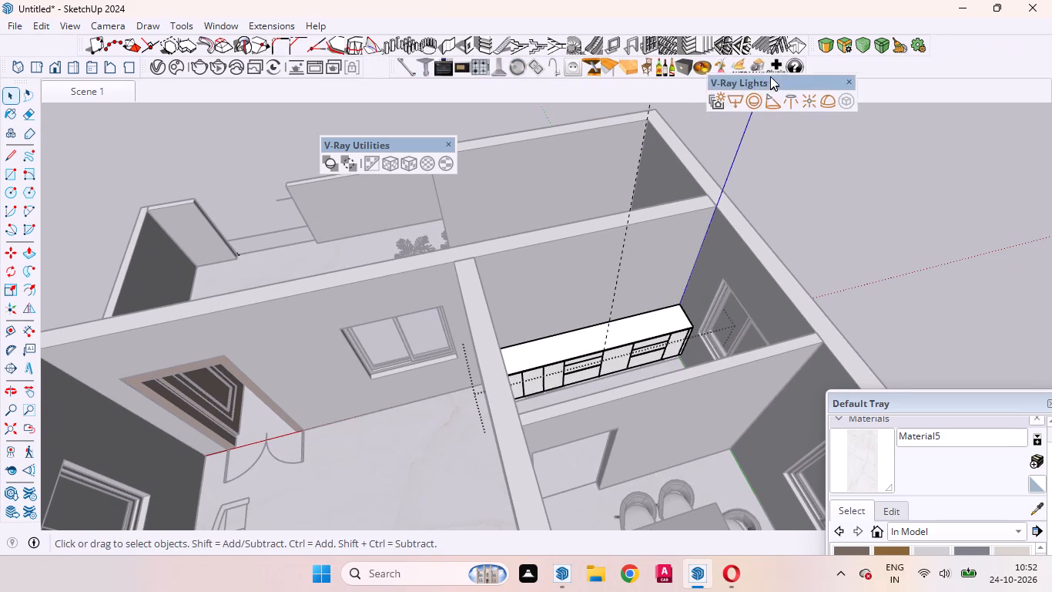
left_click_drag(770, 76, 877, 48)
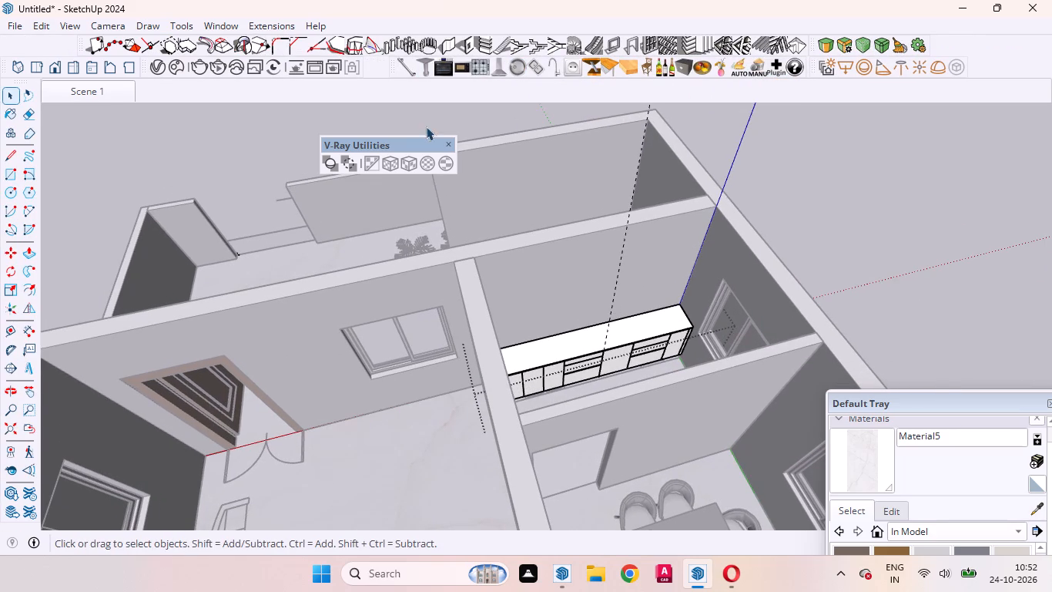
left_click_drag(410, 143, 999, 29)
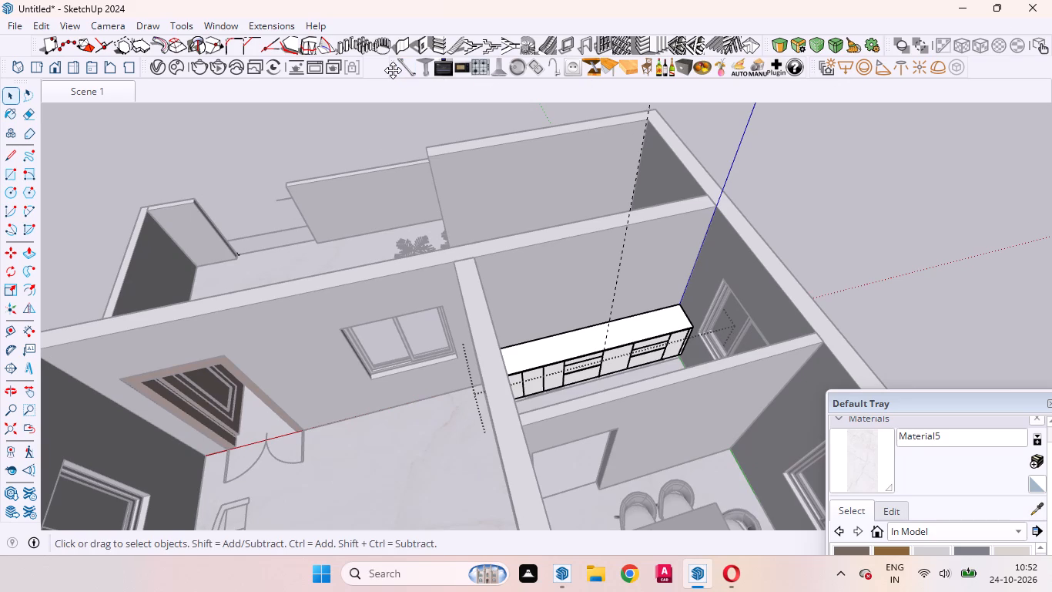
left_click_drag(393, 70, 377, 70)
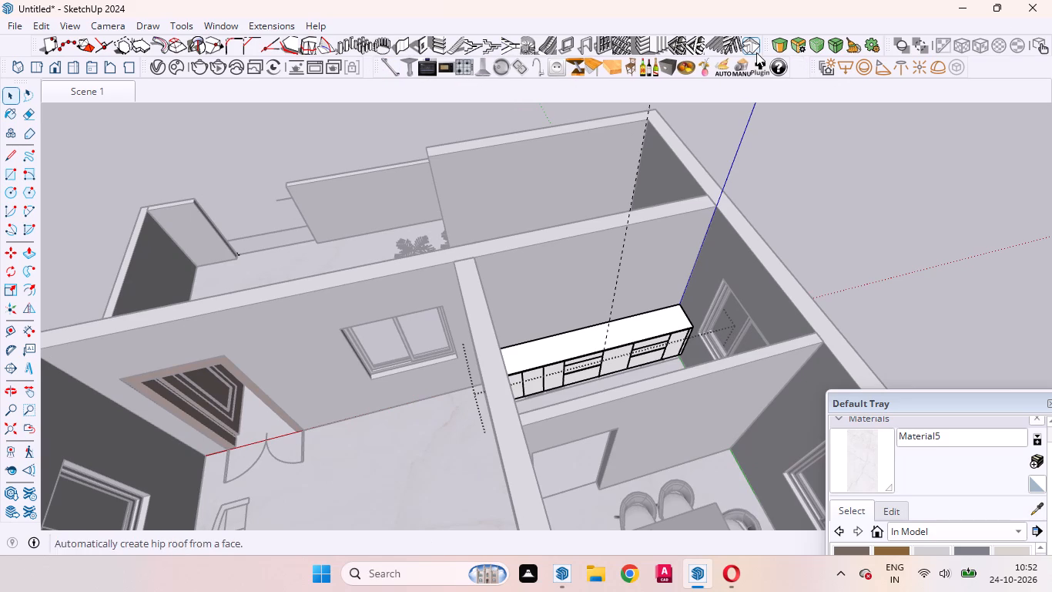
Place a four-burner Hob component on the kitchen countertop above the second drawer section.
scroll(410, 168, "down", 4)
scroll(568, 241, "up", 6)
middle_click_drag(561, 325, 519, 331)
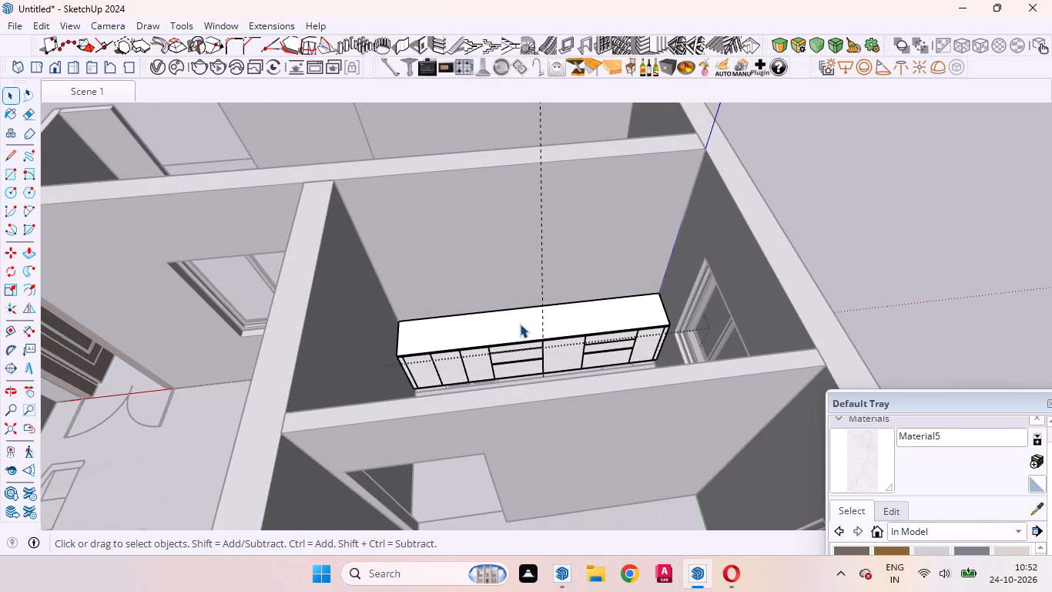
left_click(457, 68)
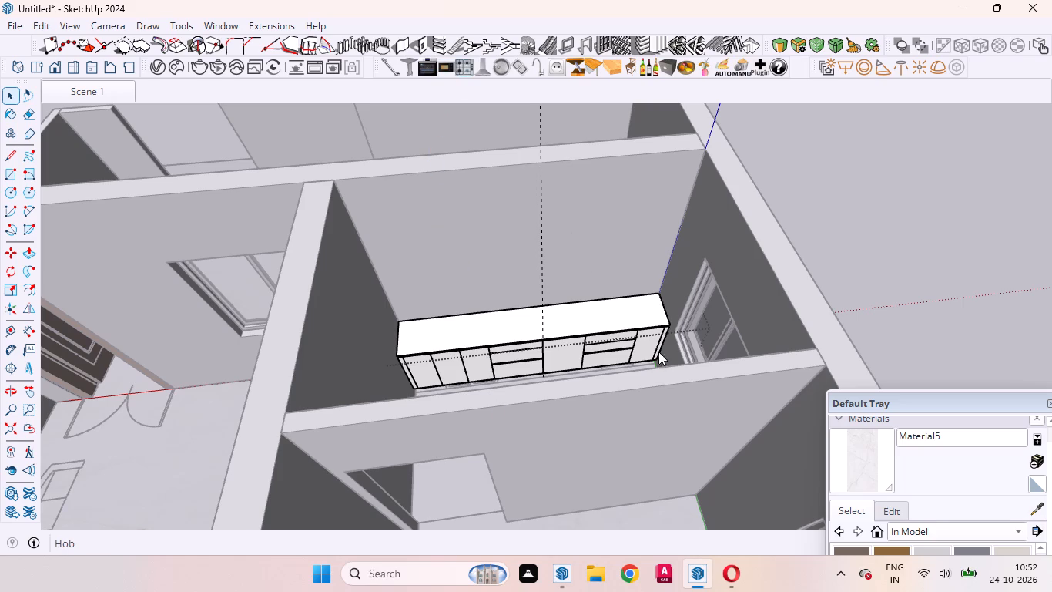
left_click(11, 91)
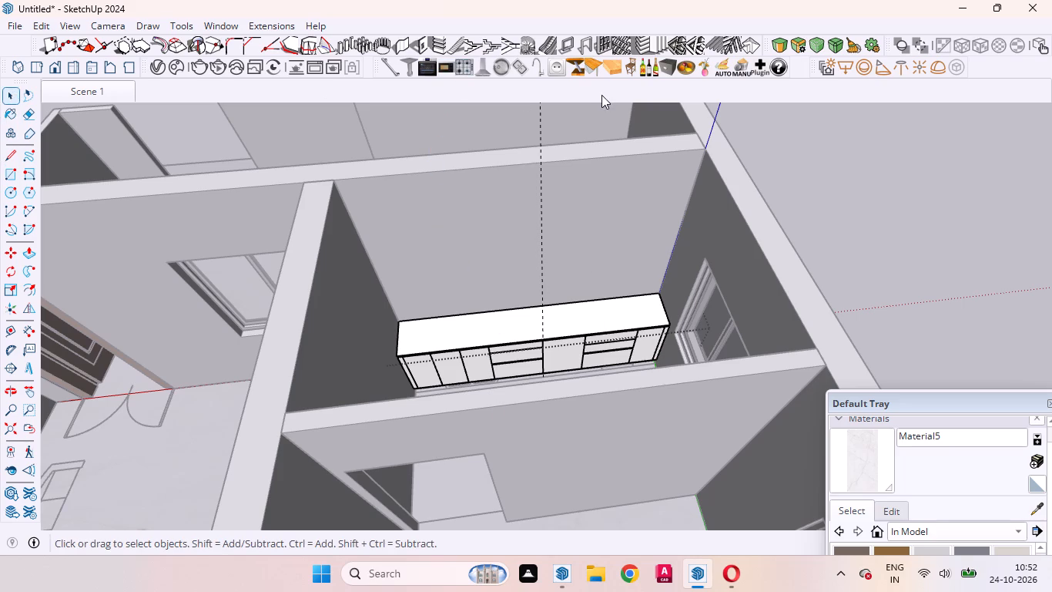
left_click(465, 66)
scroll(609, 338, "up", 9)
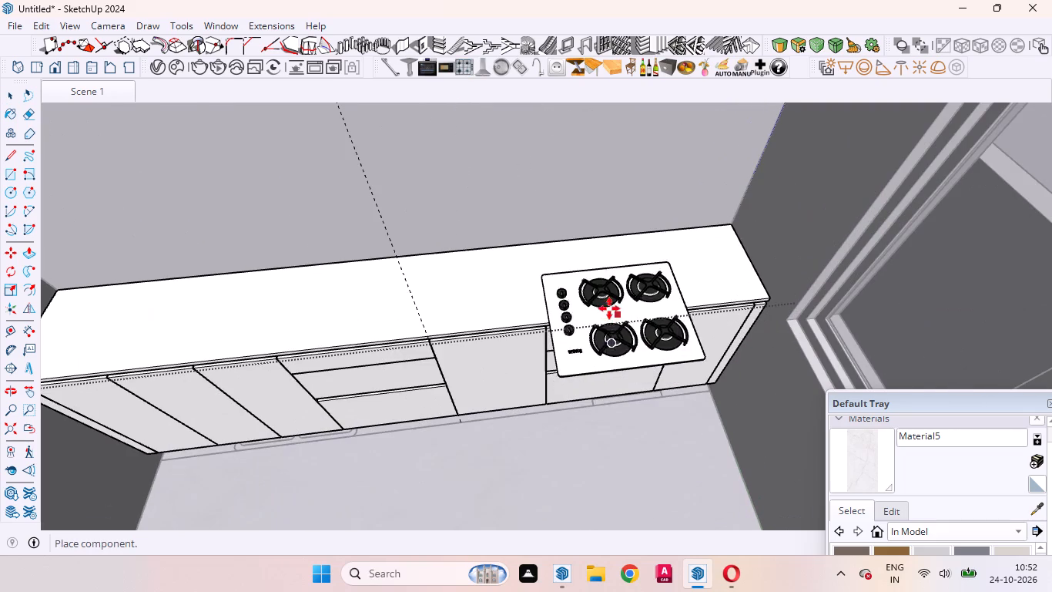
left_click(606, 268)
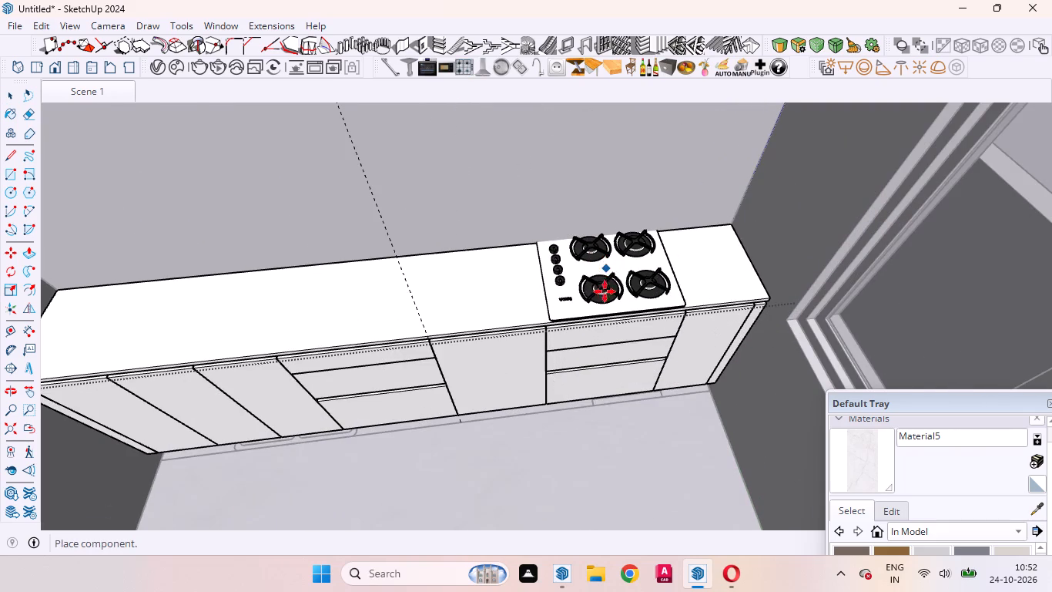
Switch the placed hob to the black four-burner variant with its knobs in a row along the wall side.
scroll(574, 324, "up", 10)
middle_click_drag(566, 345, 766, 349)
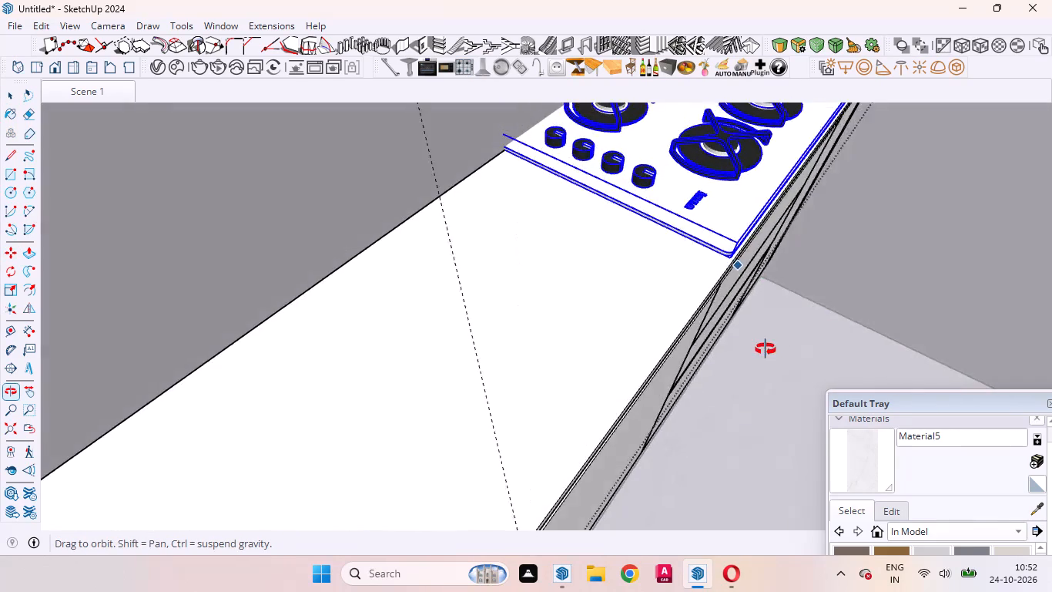
middle_click_drag(766, 349, 743, 420)
scroll(721, 419, "down", 6)
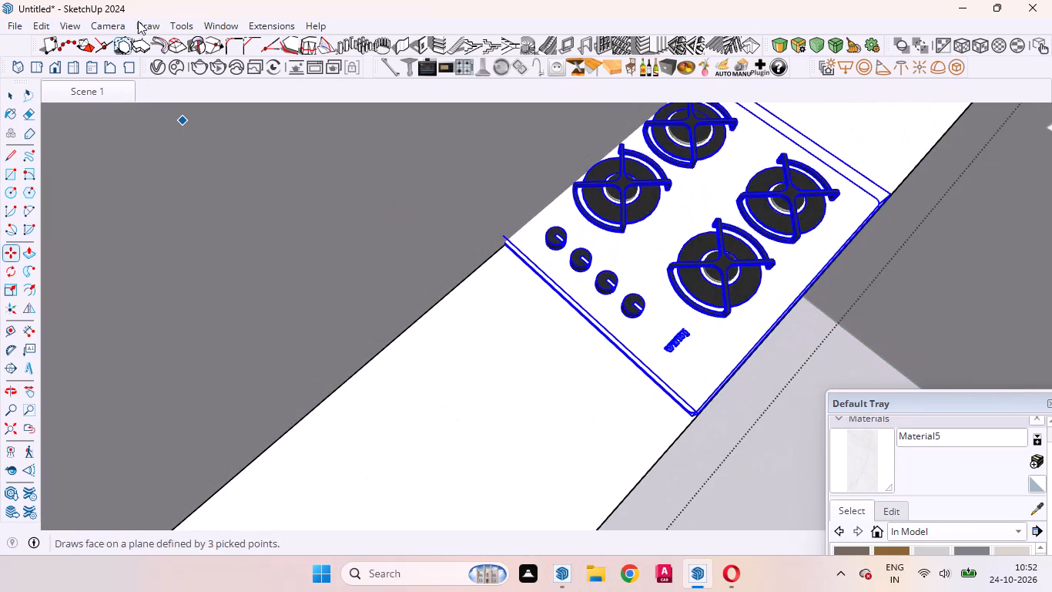
left_click(459, 62)
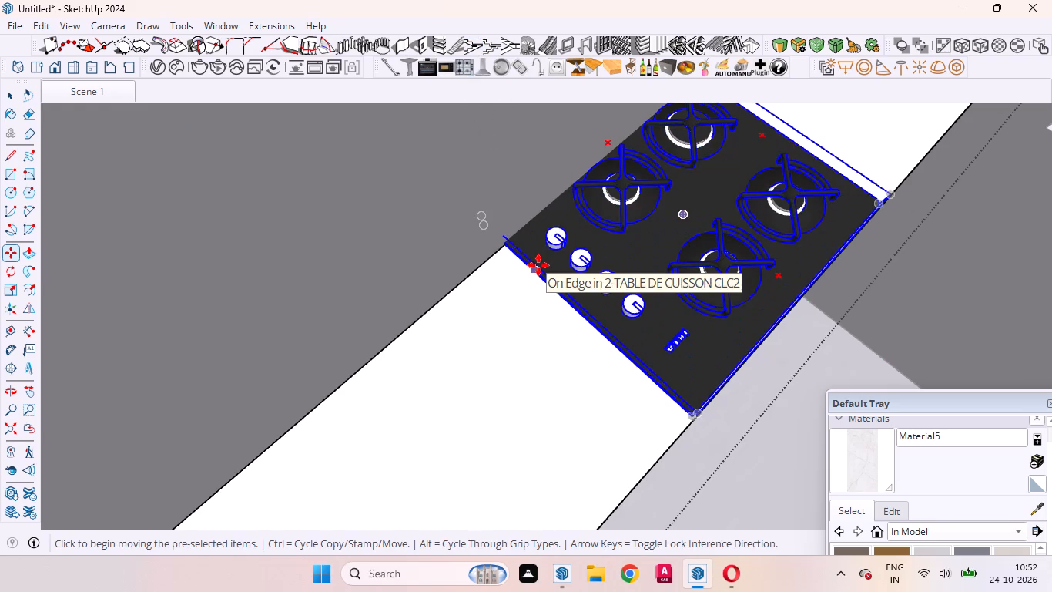
left_click(460, 66)
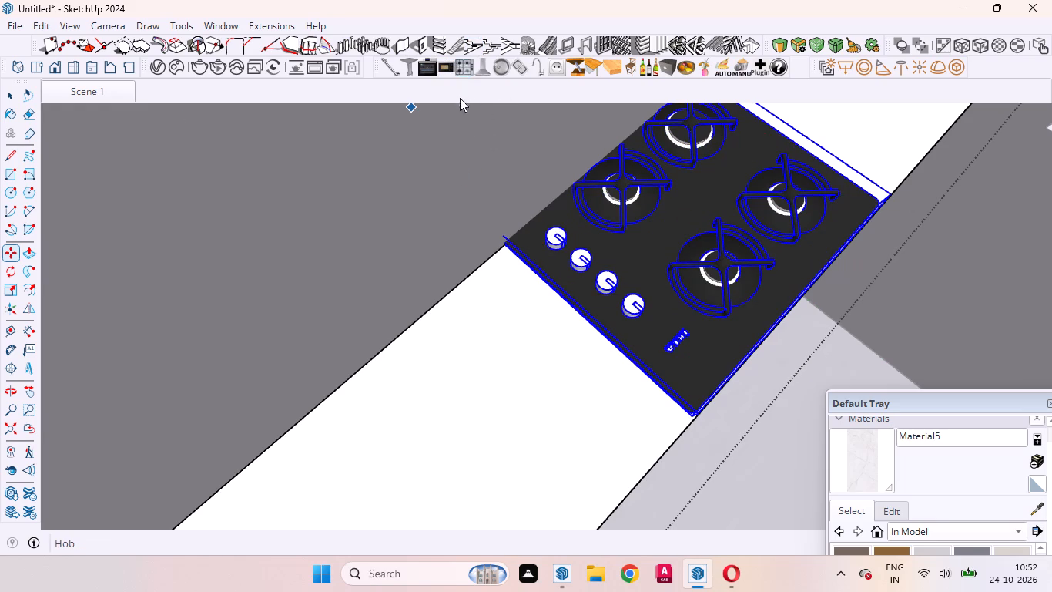
middle_click_drag(531, 193, 420, 211)
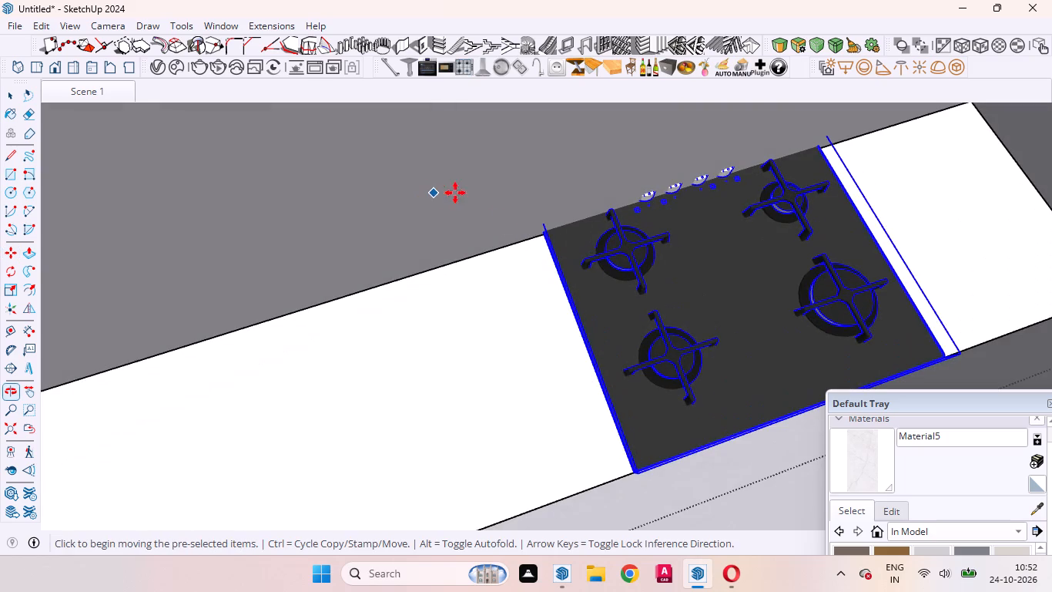
scroll(451, 259, "down", 5)
middle_click_drag(560, 300, 500, 278)
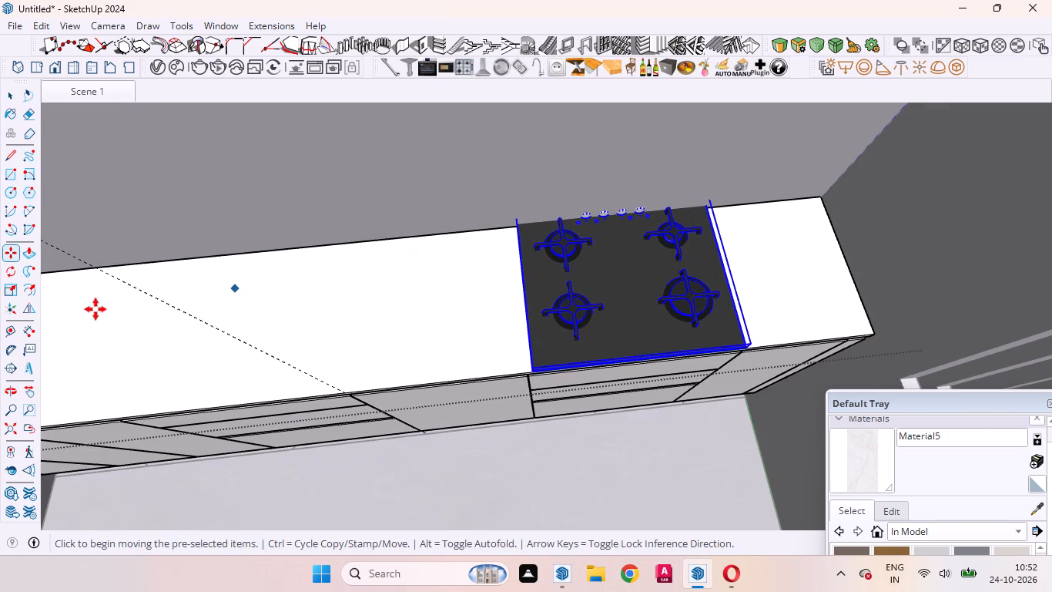
Flip the black four-burner hob front to back so its knobs sit along the counter's front edge.
left_click(33, 303)
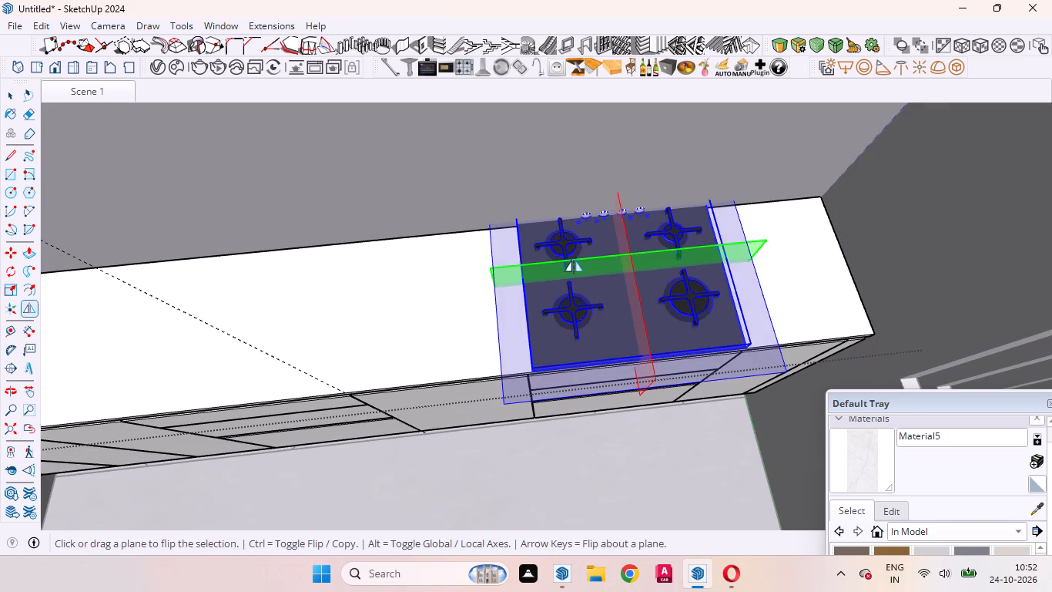
left_click(579, 267)
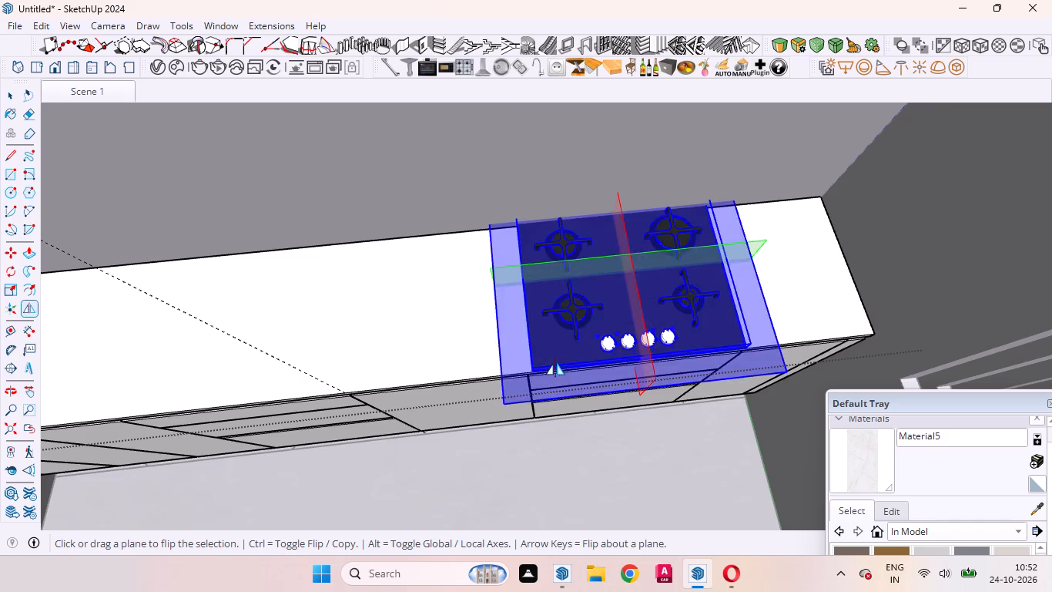
key("space")
scroll(606, 298, "up", 11)
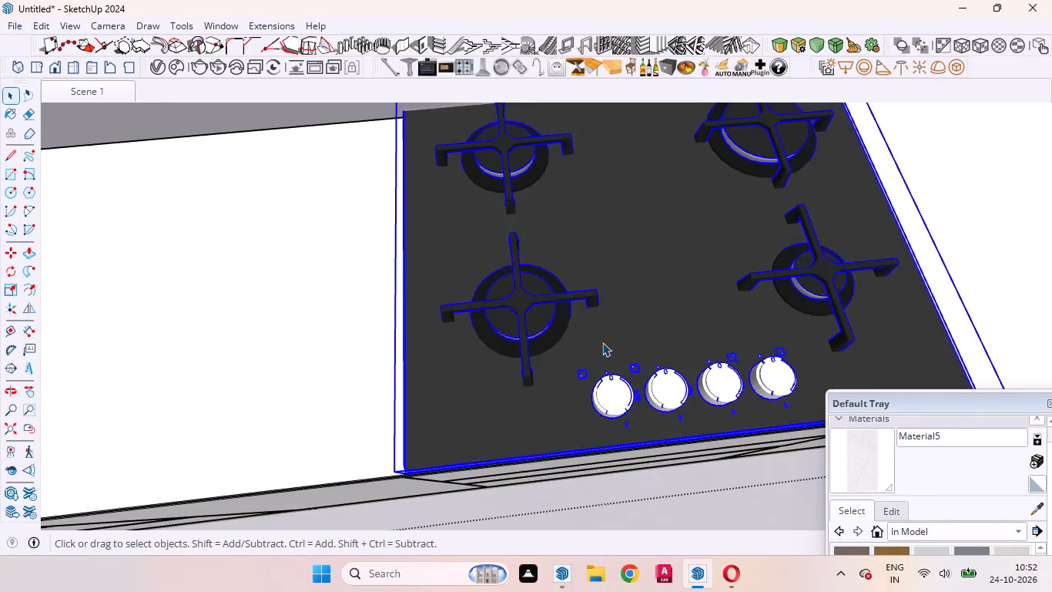
middle_click_drag(596, 382, 848, 226)
scroll(603, 382, "up", 1)
scroll(534, 240, "down", 6)
middle_click_drag(583, 311, 454, 395)
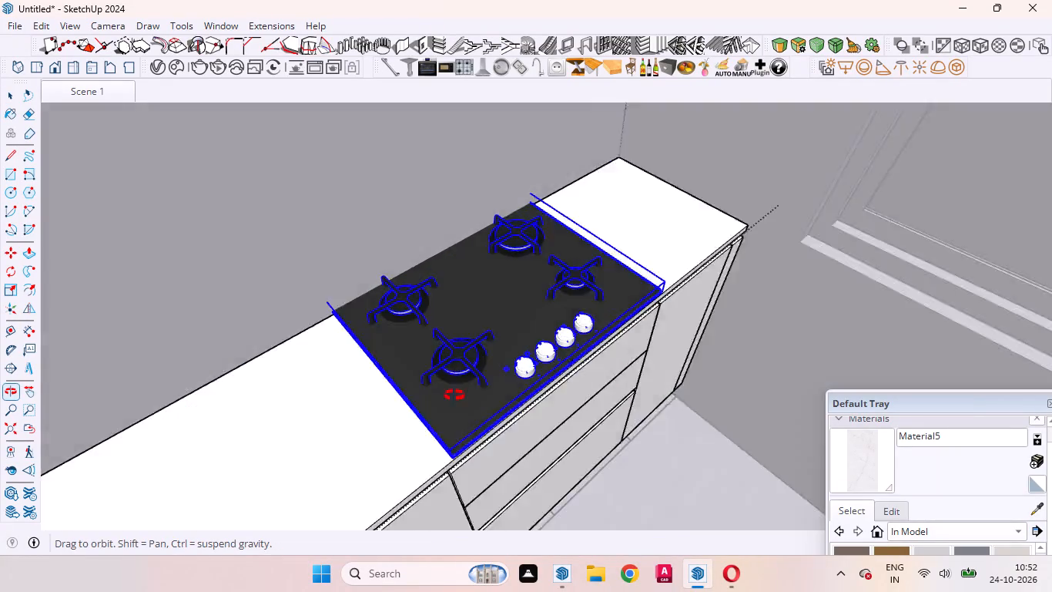
middle_click_drag(454, 395, 358, 391)
middle_click_drag(354, 384, 349, 374)
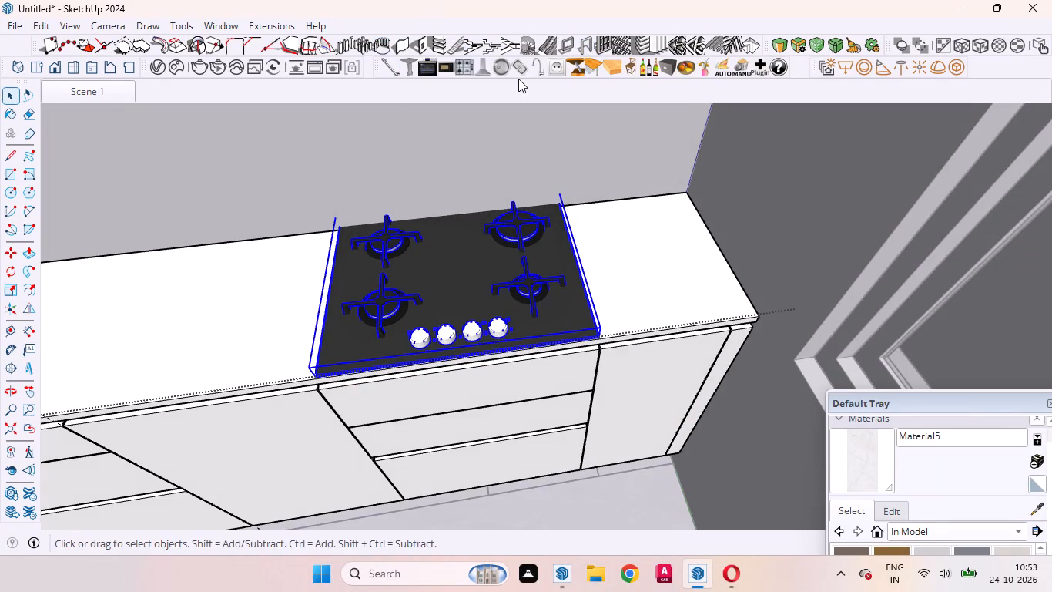
Switch the hob to the light four-burner variant with black grates and its knobs in a column along one side.
left_click(461, 68)
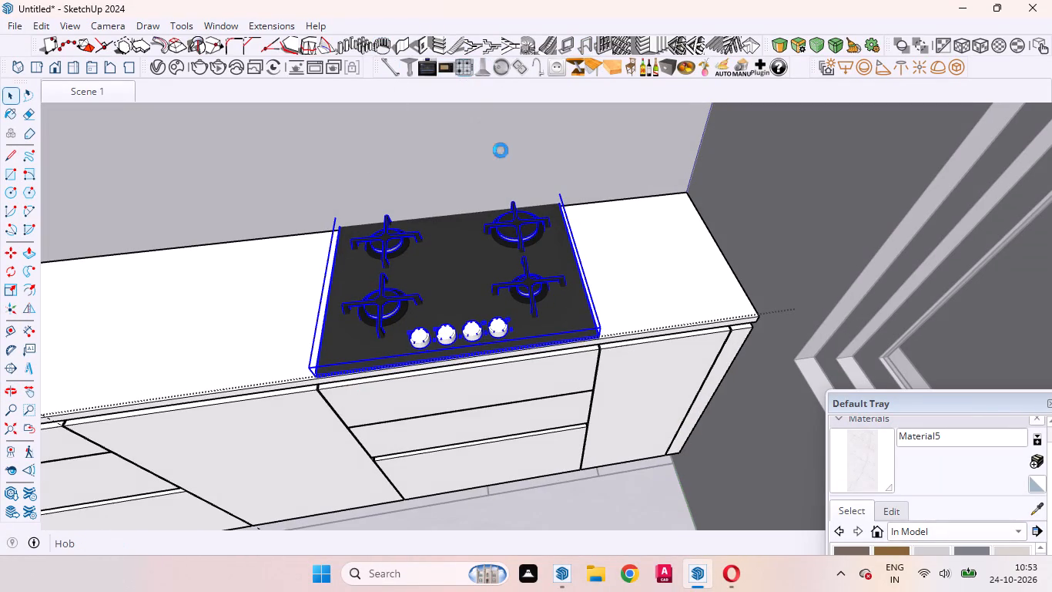
middle_click_drag(444, 345, 581, 358)
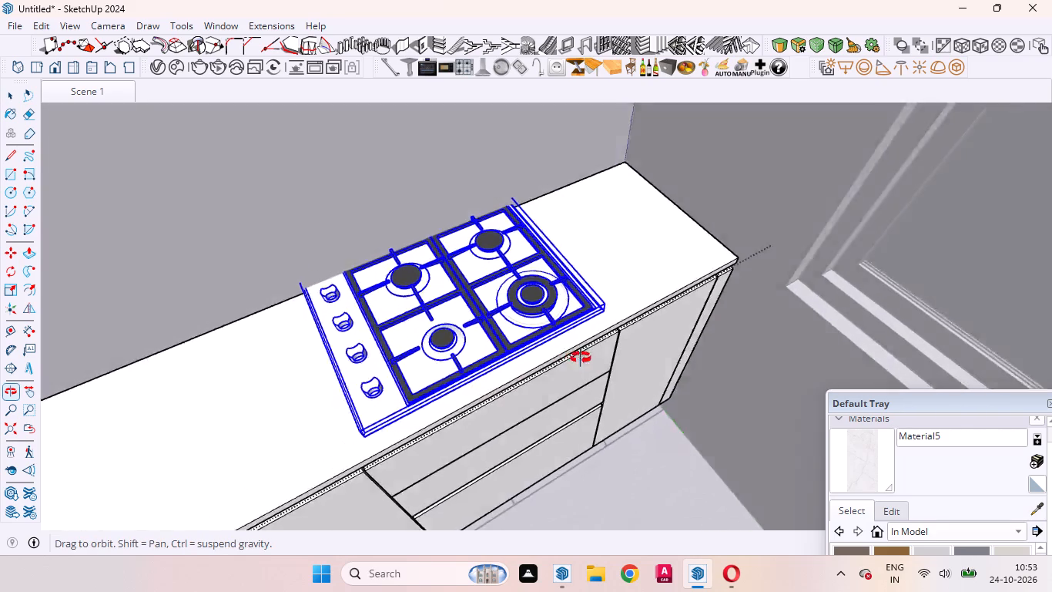
middle_click_drag(581, 358, 682, 362)
Shift the hob slightly across the countertop toward the counter's front edge.
key("m")
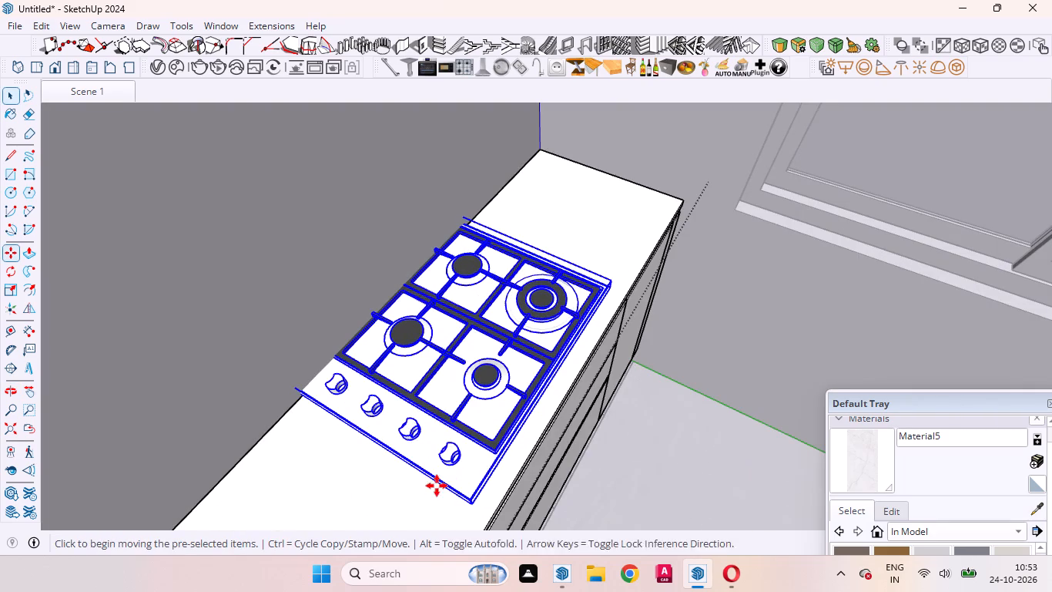
left_click(413, 485)
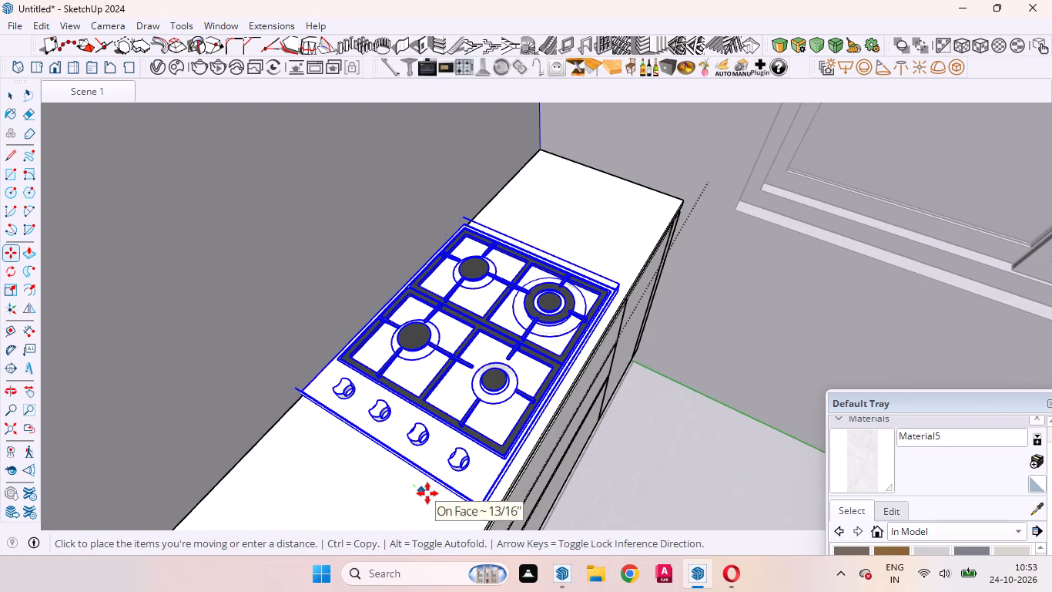
left_click(429, 495)
key("space")
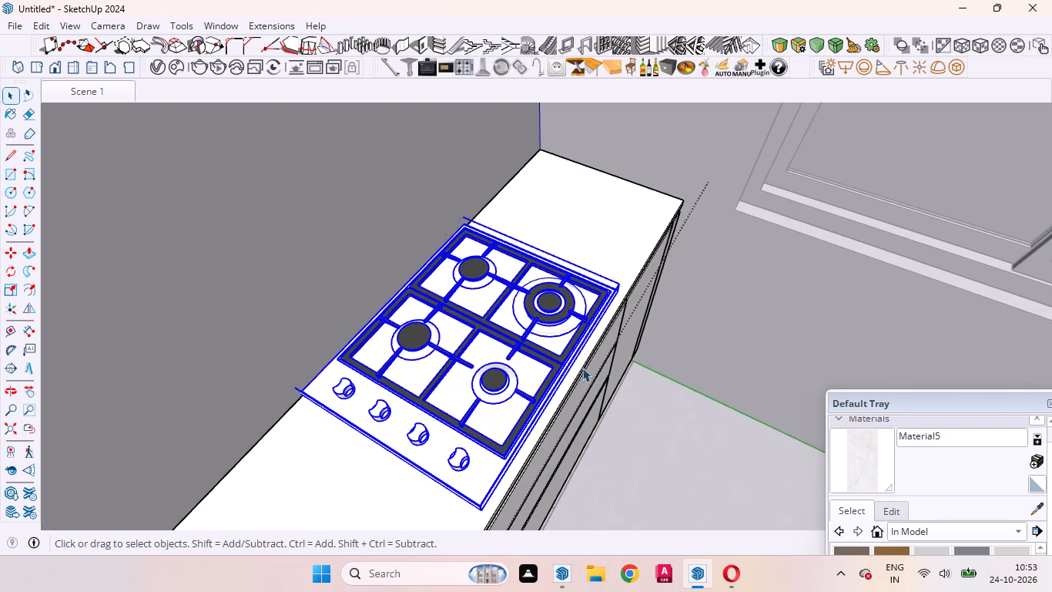
Examine the hob's position on the counter and the kitchen's layout within the house.
middle_click_drag(601, 361, 541, 411)
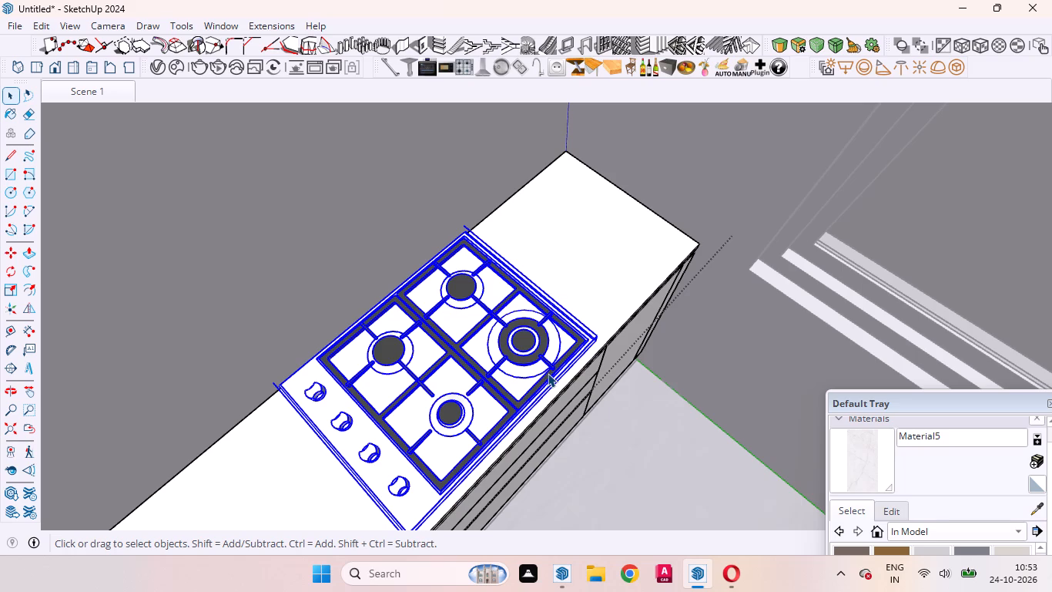
scroll(570, 281, "down", 4)
middle_click_drag(623, 341, 508, 388)
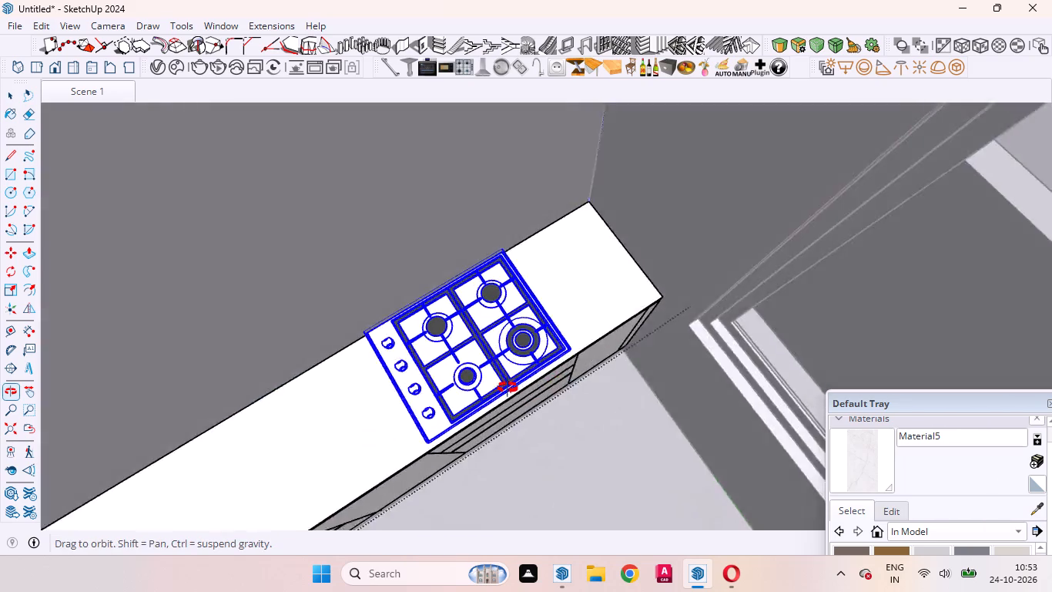
middle_click_drag(508, 388, 496, 388)
scroll(533, 348, "down", 14)
left_click(709, 257)
scroll(459, 335, "up", 5)
middle_click_drag(520, 378, 502, 286)
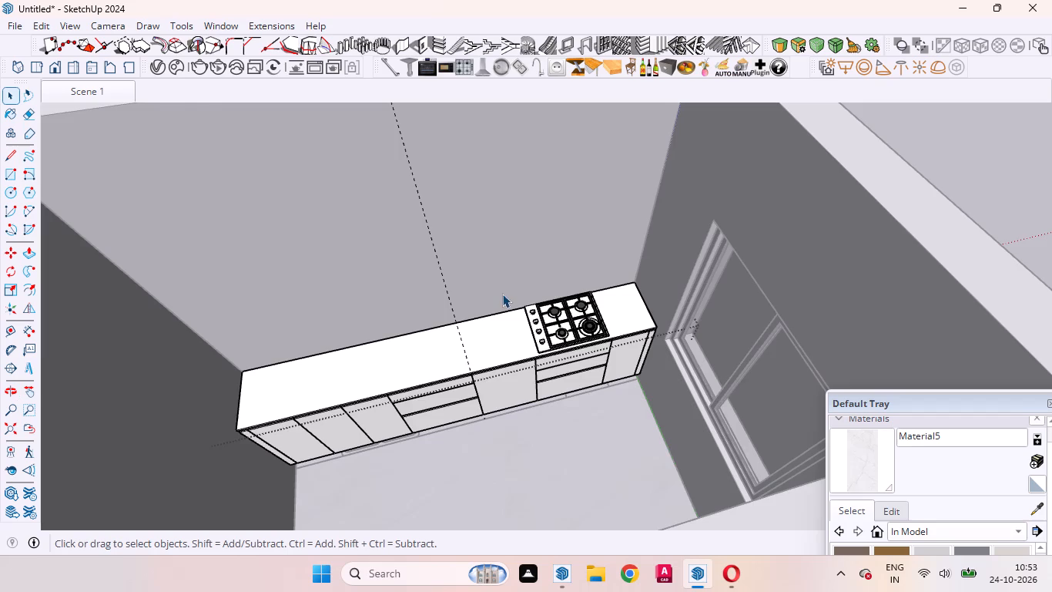
scroll(501, 322, "down", 3)
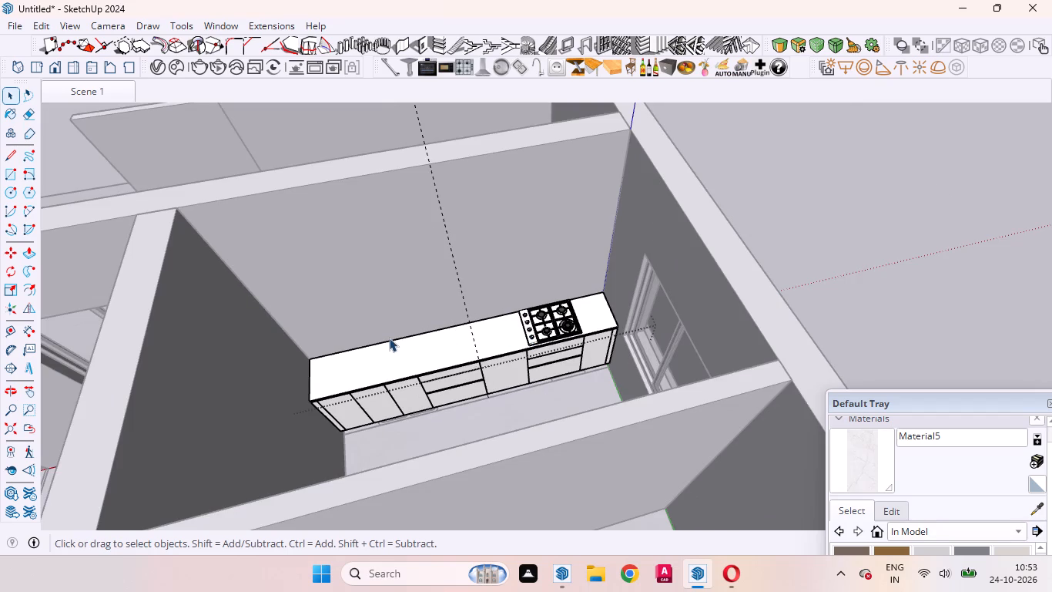
scroll(389, 338, "down", 5)
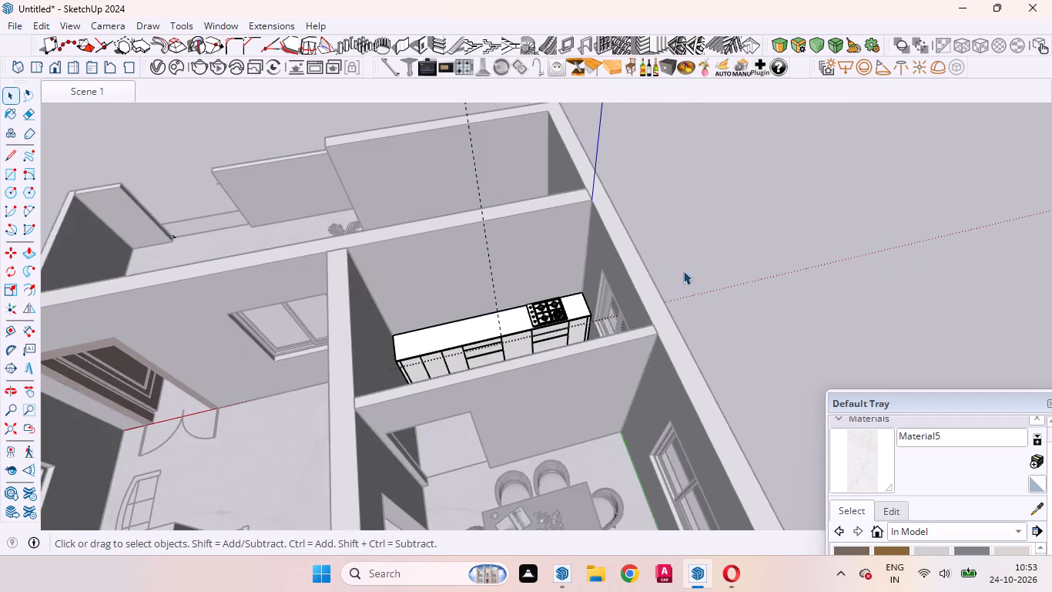
scroll(572, 301, "up", 4)
middle_click_drag(546, 353, 484, 357)
scroll(504, 338, "up", 6)
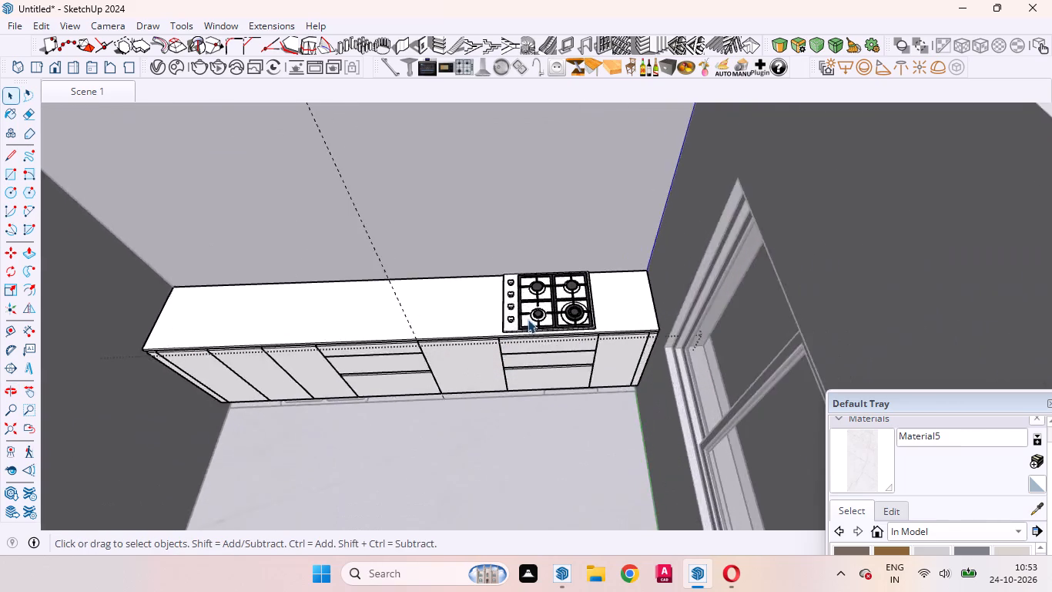
scroll(528, 319, "up", 5)
middle_click_drag(543, 328, 585, 302)
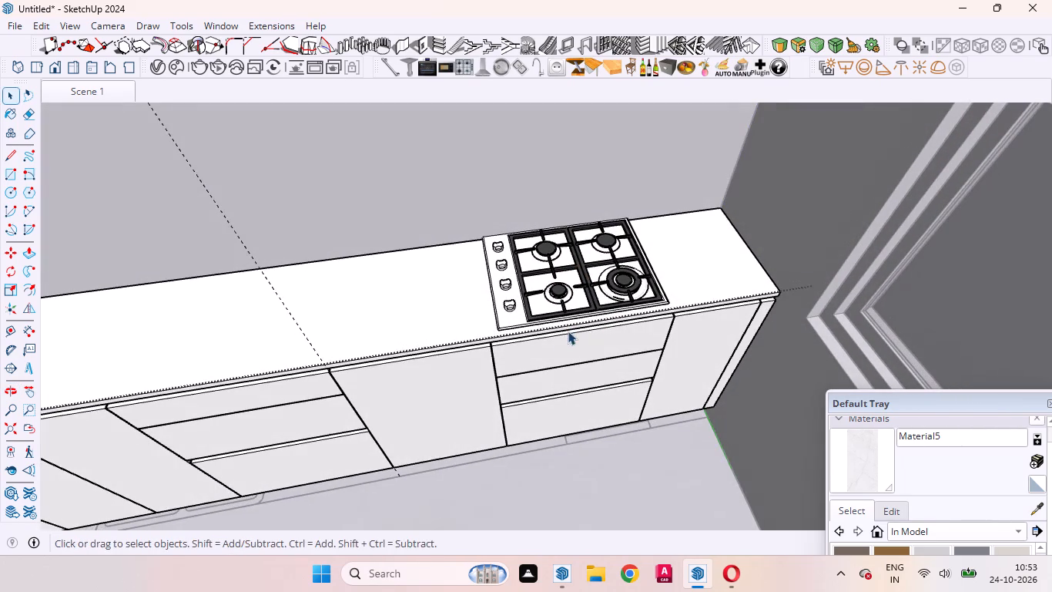
scroll(501, 343, "down", 6)
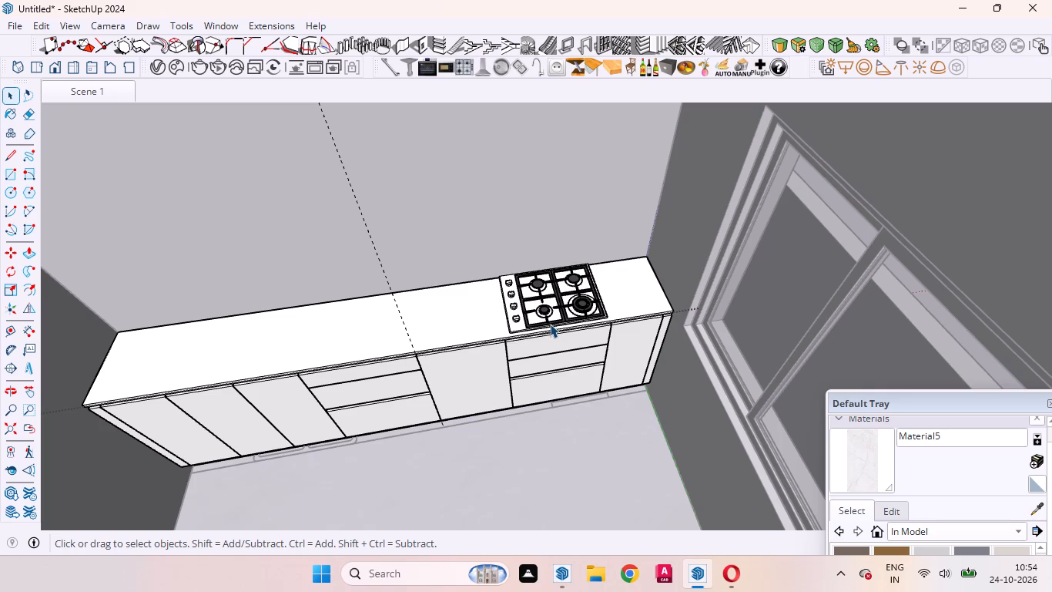
scroll(596, 301, "down", 4)
middle_click_drag(584, 297, 559, 393)
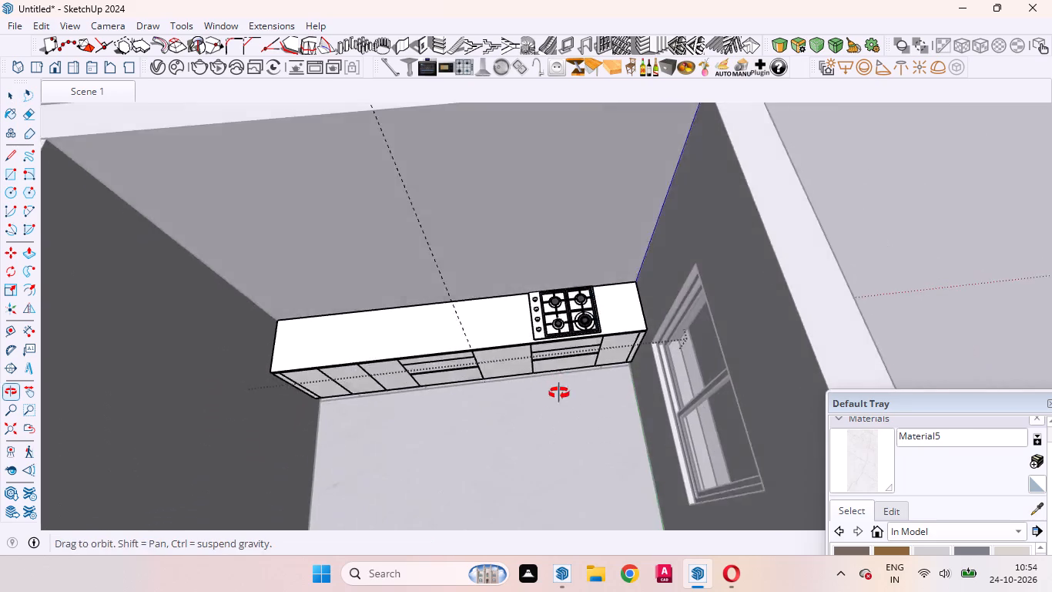
middle_click_drag(559, 393, 558, 402)
scroll(558, 401, "up", 1)
scroll(575, 343, "down", 9)
scroll(672, 227, "down", 5)
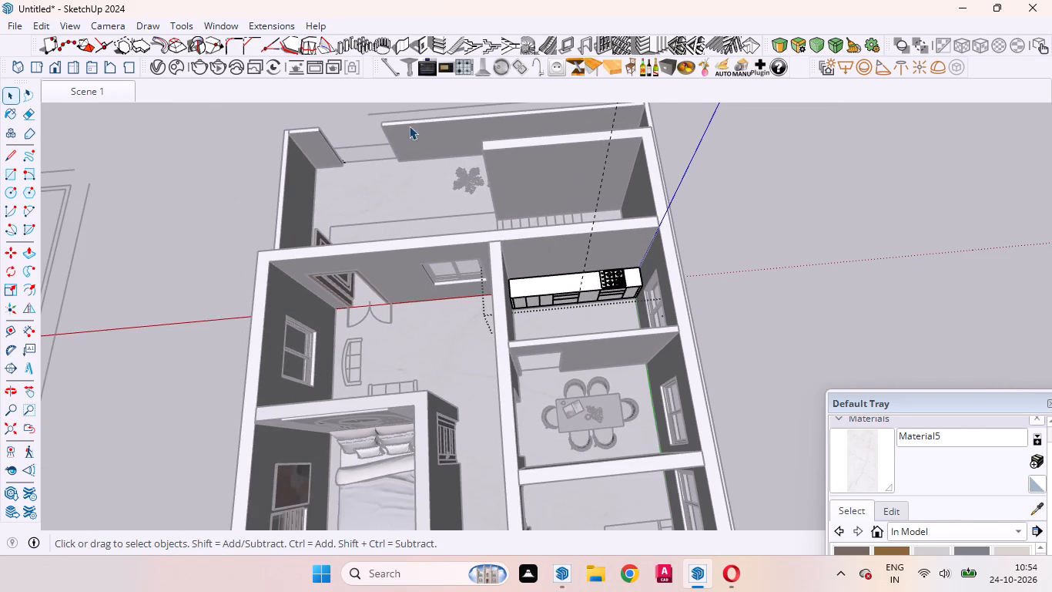
Place a sink component with a mixer tap on the countertop above the door cabinets, at the end away from the hob.
left_click(527, 68)
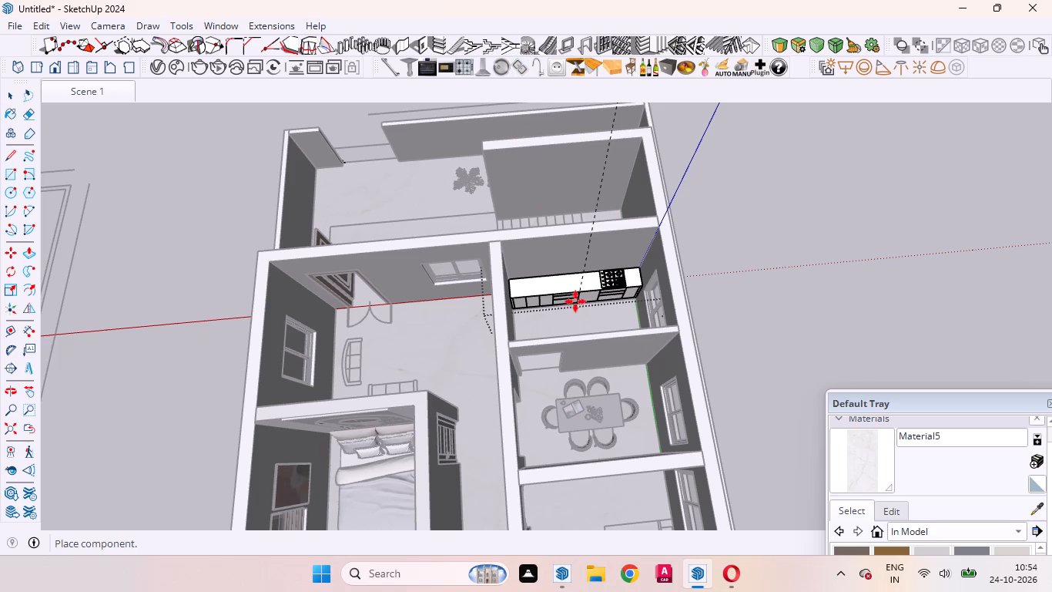
scroll(581, 310, "up", 10)
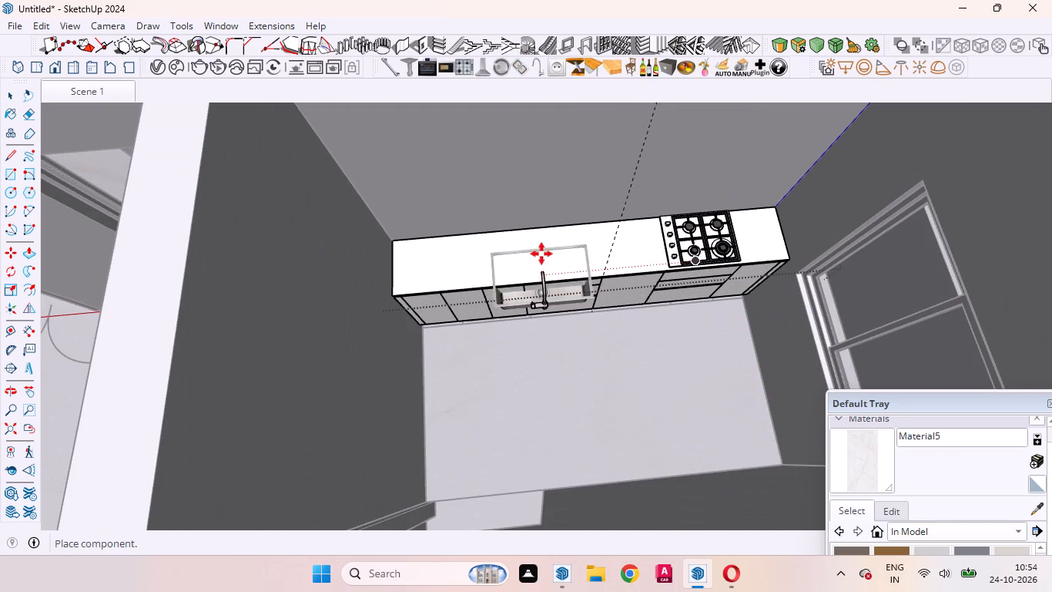
scroll(536, 286, "up", 4)
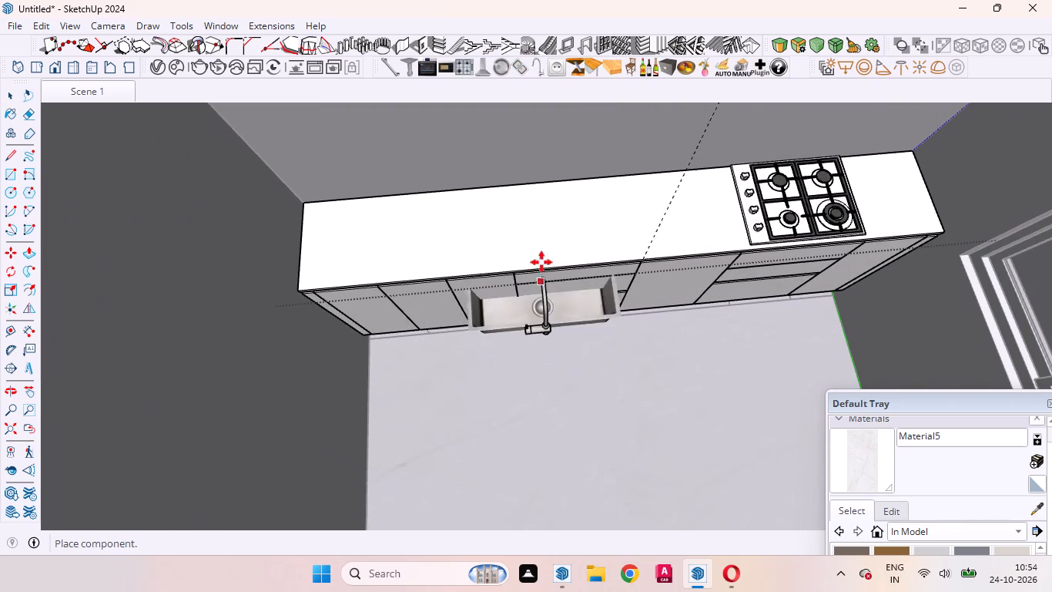
left_click(438, 234)
Flip the sink front to back about the green plane so its tap is on the wall side.
scroll(488, 251, "up", 4)
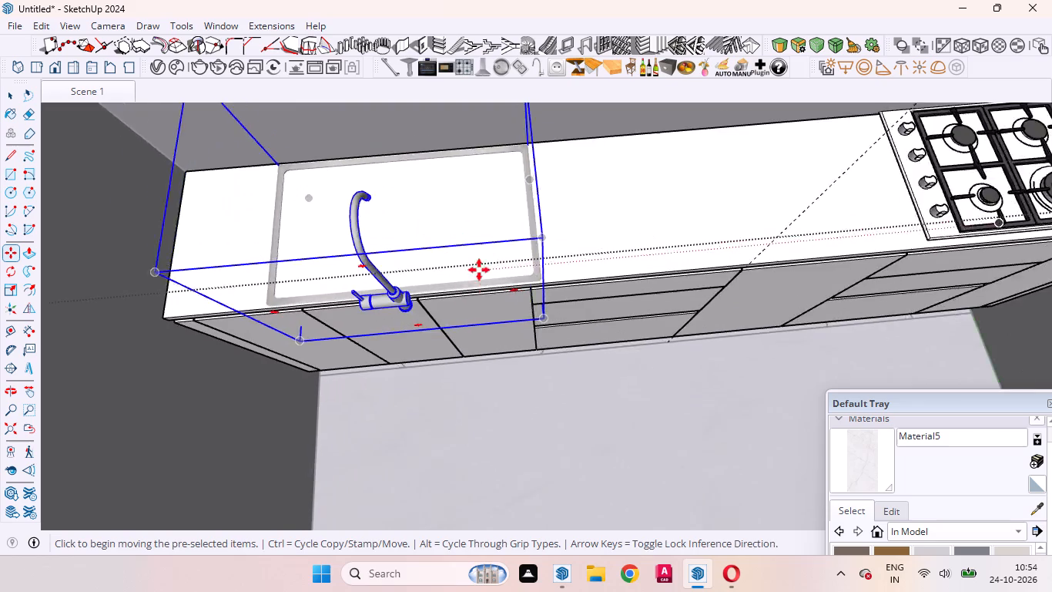
scroll(479, 270, "up", 7)
middle_click_drag(470, 303, 392, 240)
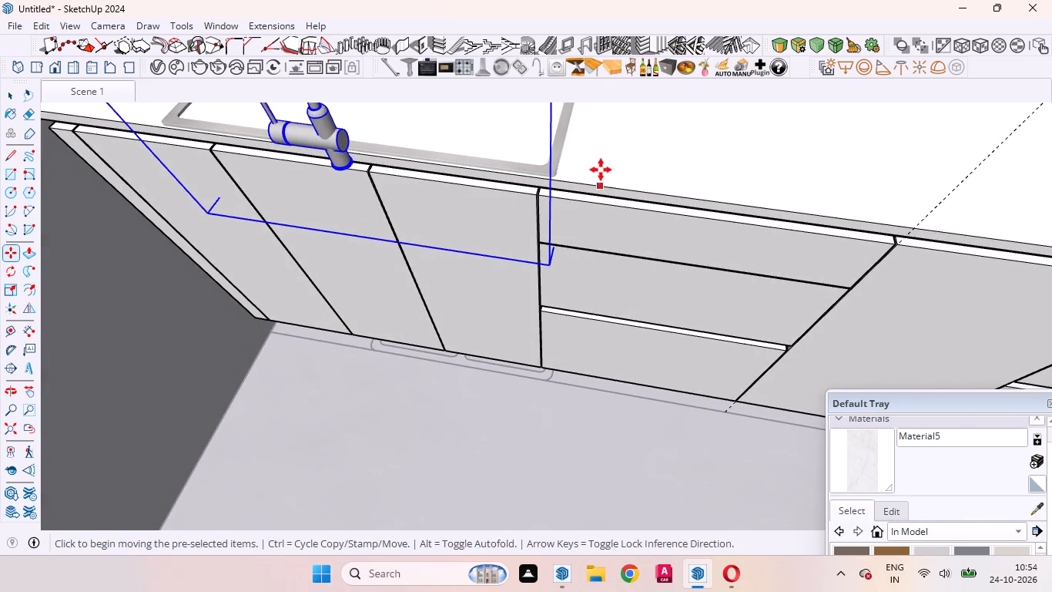
scroll(582, 126, "up", 8)
middle_click_drag(551, 203, 572, 47)
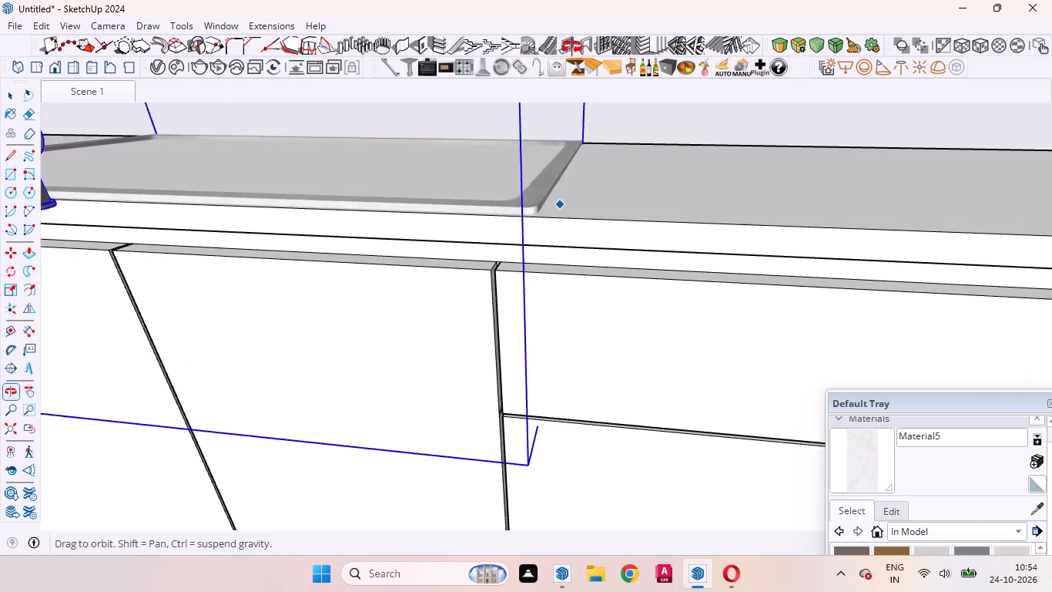
middle_click_drag(572, 47, 652, 230)
scroll(655, 225, "down", 17)
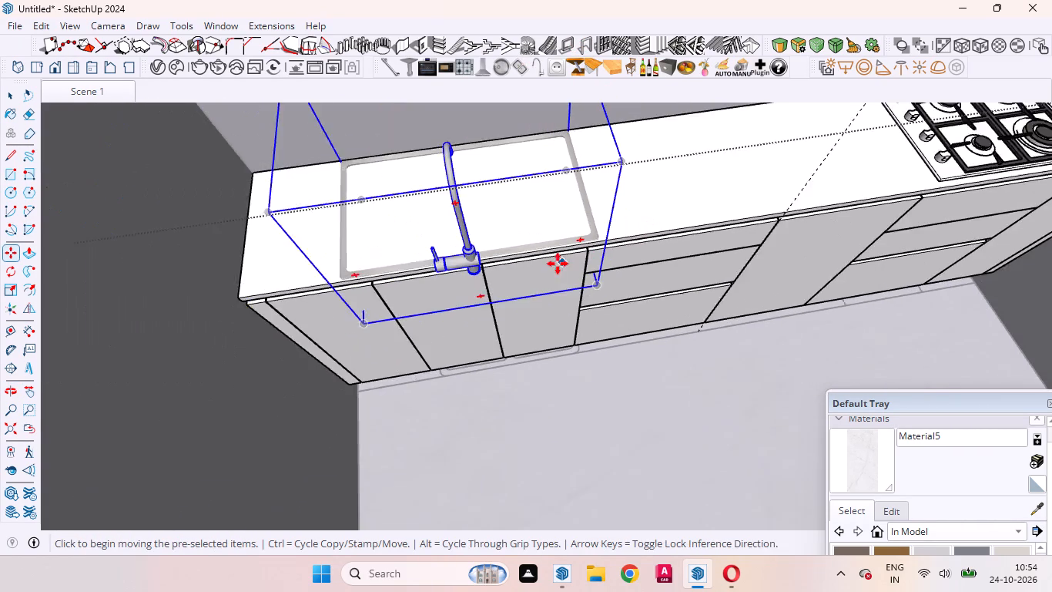
scroll(558, 264, "down", 6)
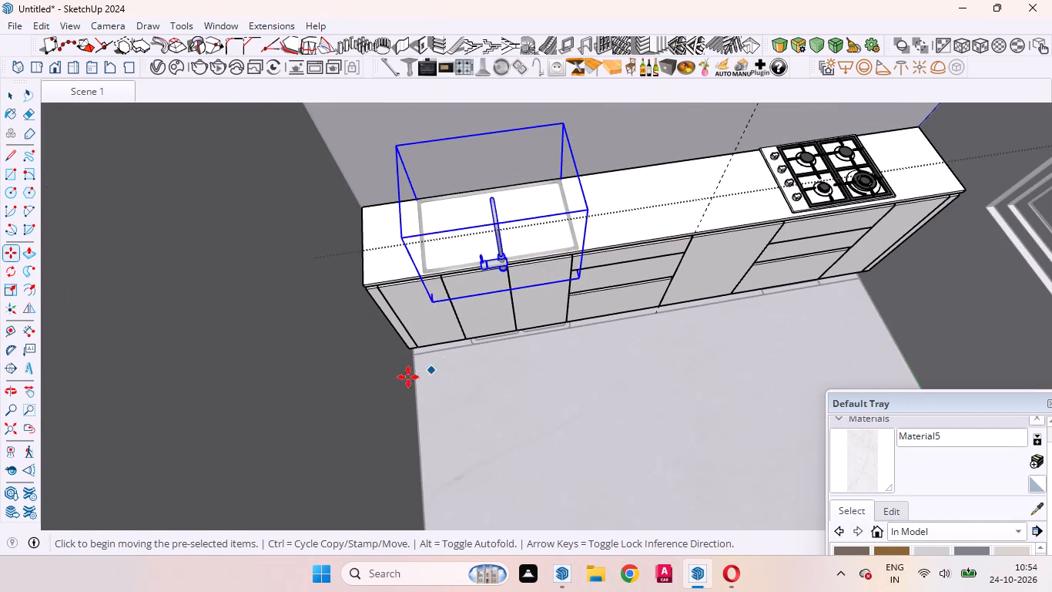
scroll(361, 309, "down", 4)
scroll(499, 285, "down", 3)
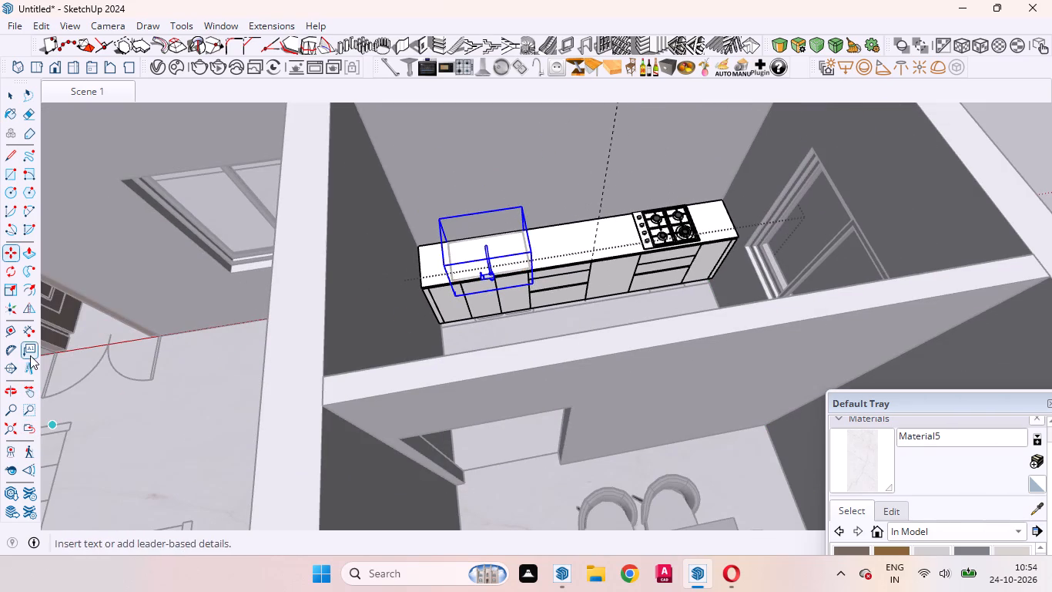
left_click(30, 308)
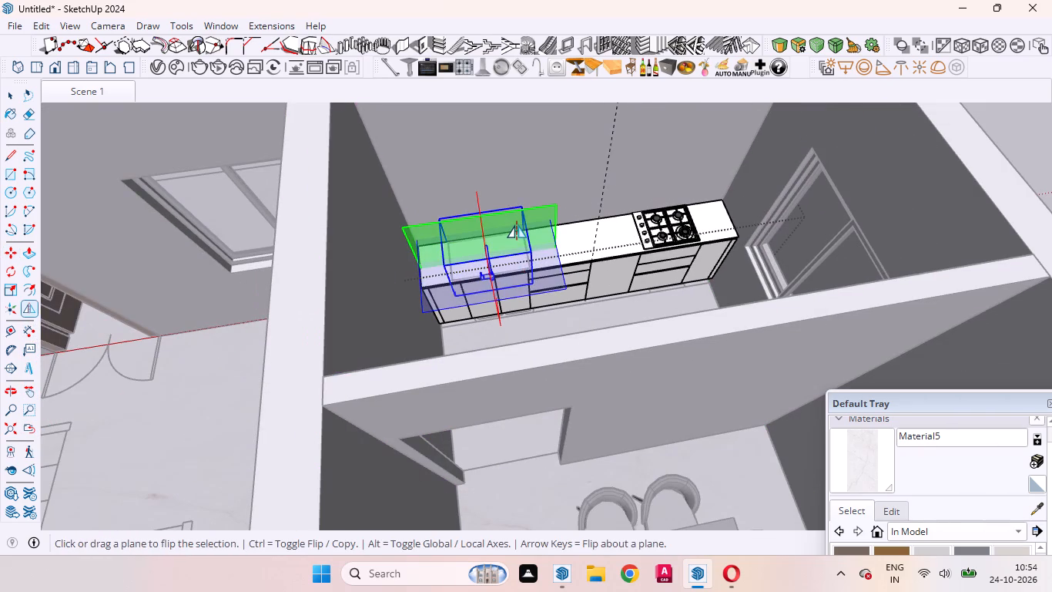
left_click(517, 224)
key("space")
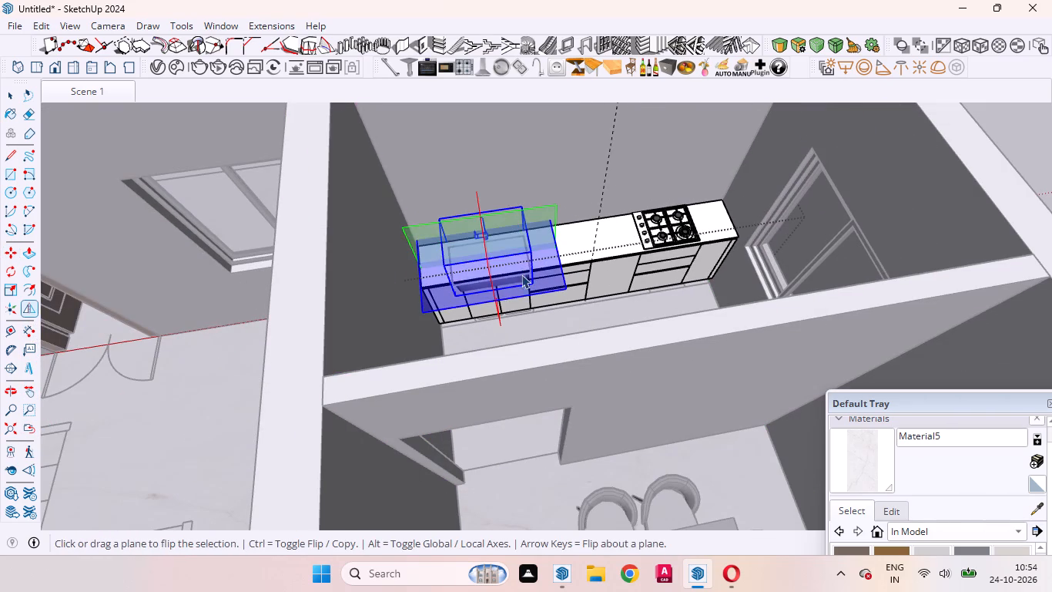
left_click(518, 301)
Move the sink back toward the wall so its front rim lies just inside the countertop's front edge.
scroll(505, 256, "down", 1)
scroll(505, 256, "up", 11)
middle_click_drag(473, 296, 648, 302)
scroll(611, 259, "up", 5)
left_click(585, 237)
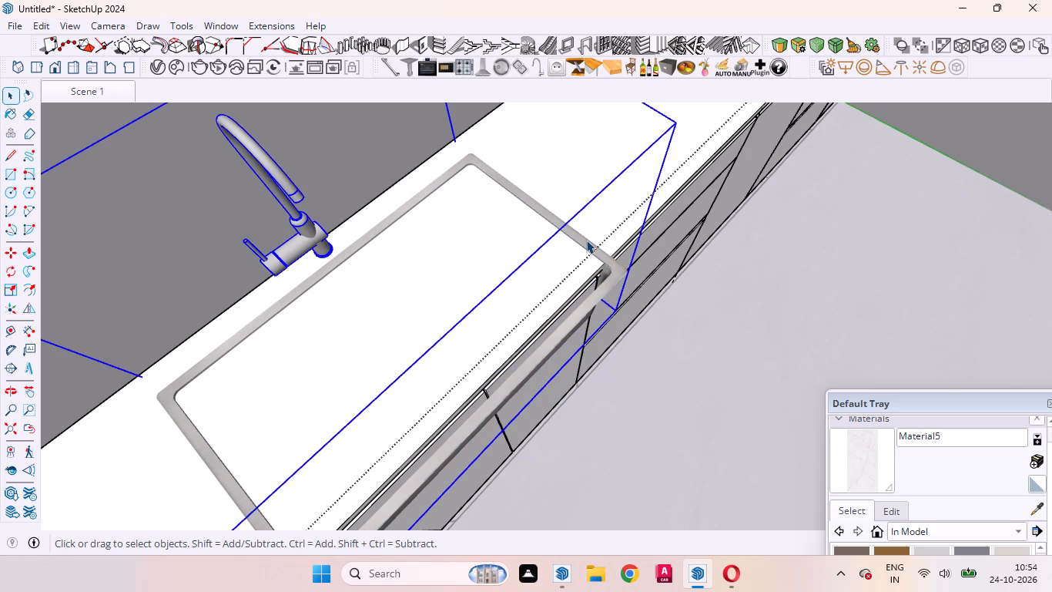
key("m")
left_click(628, 272)
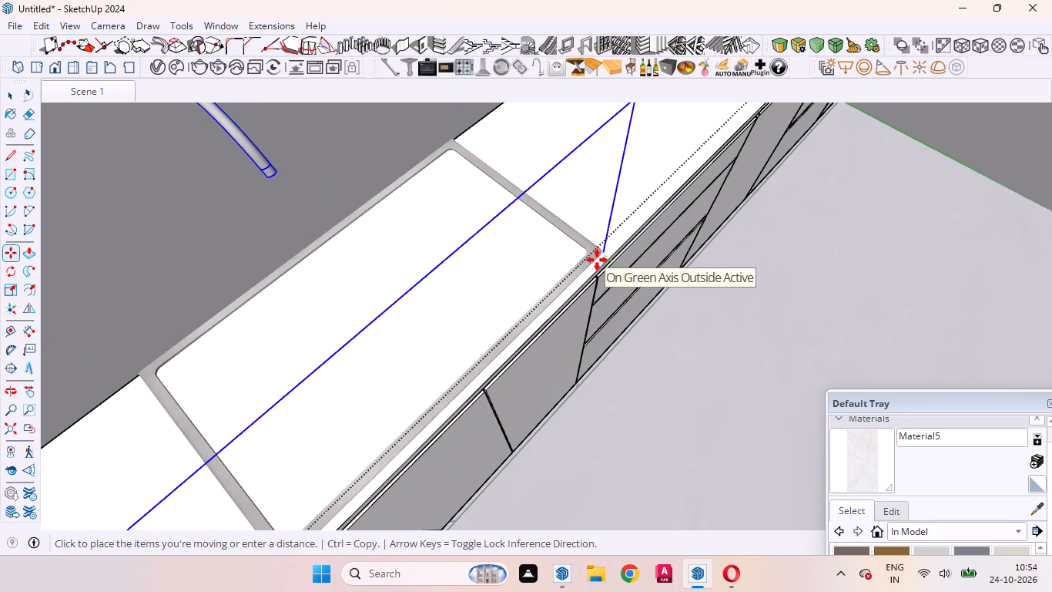
left_click(597, 260)
scroll(609, 281, "up", 1)
middle_click_drag(609, 282, 437, 212)
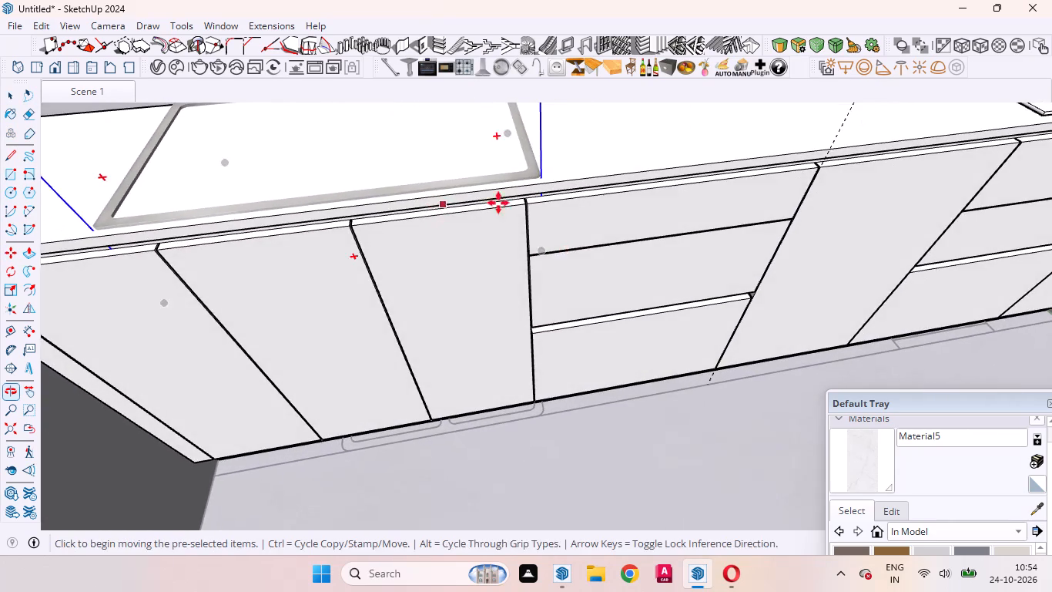
scroll(613, 235, "down", 8)
key("space")
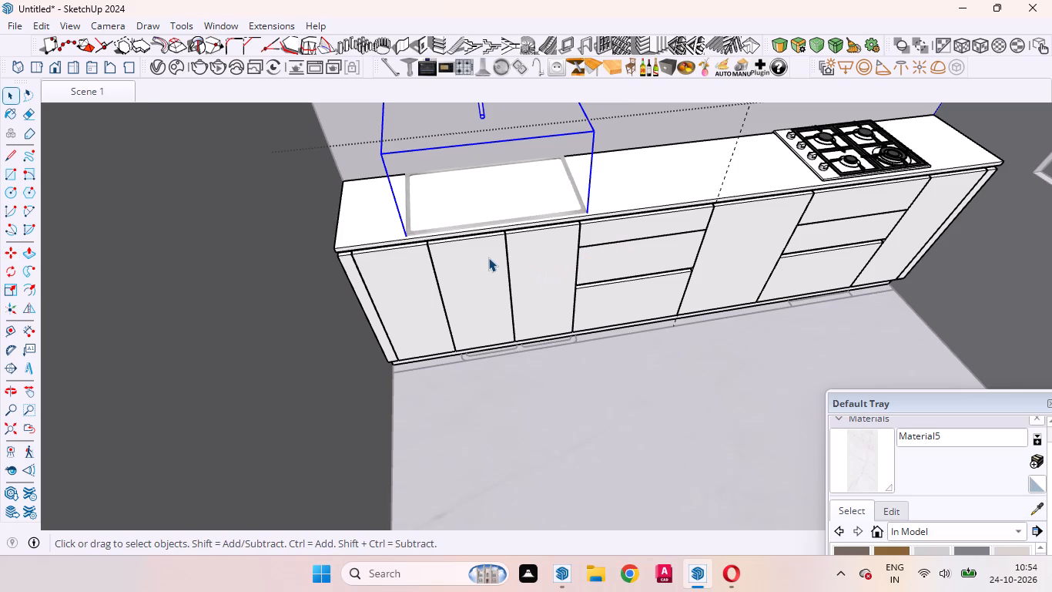
Move the sink slightly forward so its front rim sits closer to the countertop's front edge.
left_click(486, 199)
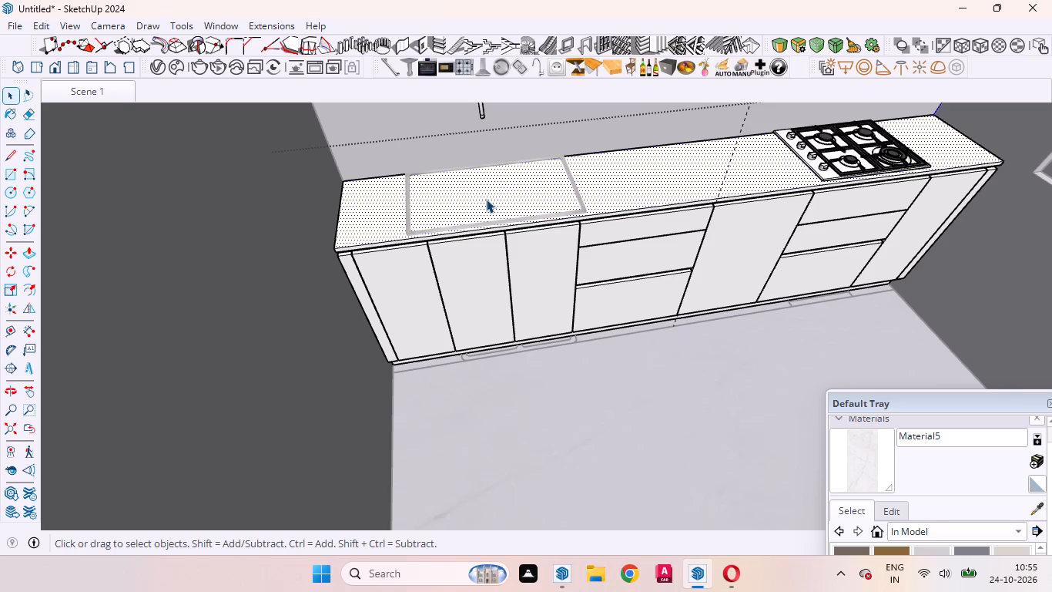
scroll(533, 294, "down", 4)
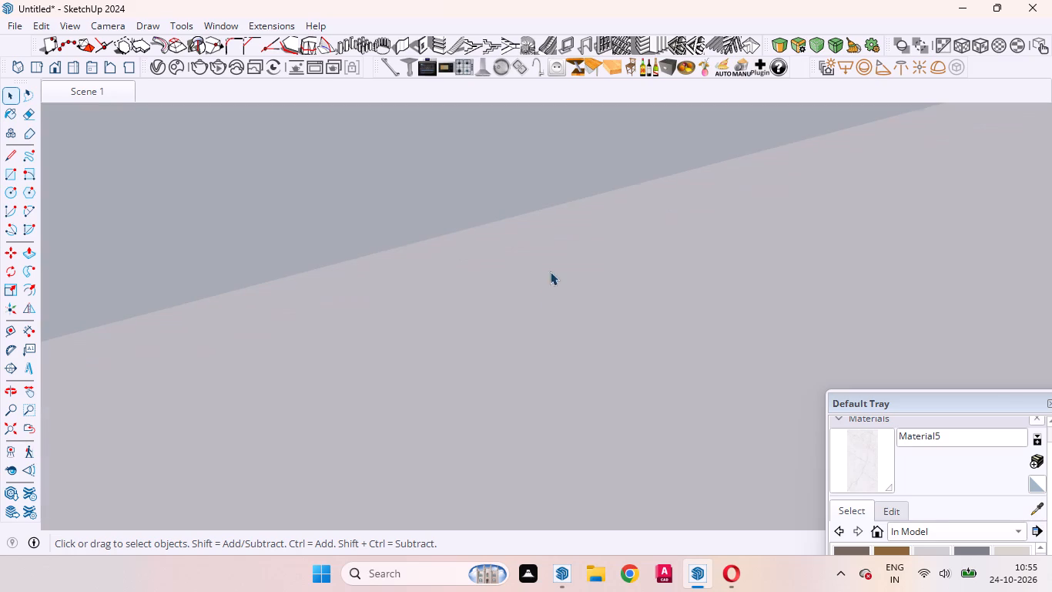
left_click(26, 422)
middle_click_drag(263, 300, 256, 402)
scroll(283, 389, "up", 1)
scroll(628, 348, "down", 5)
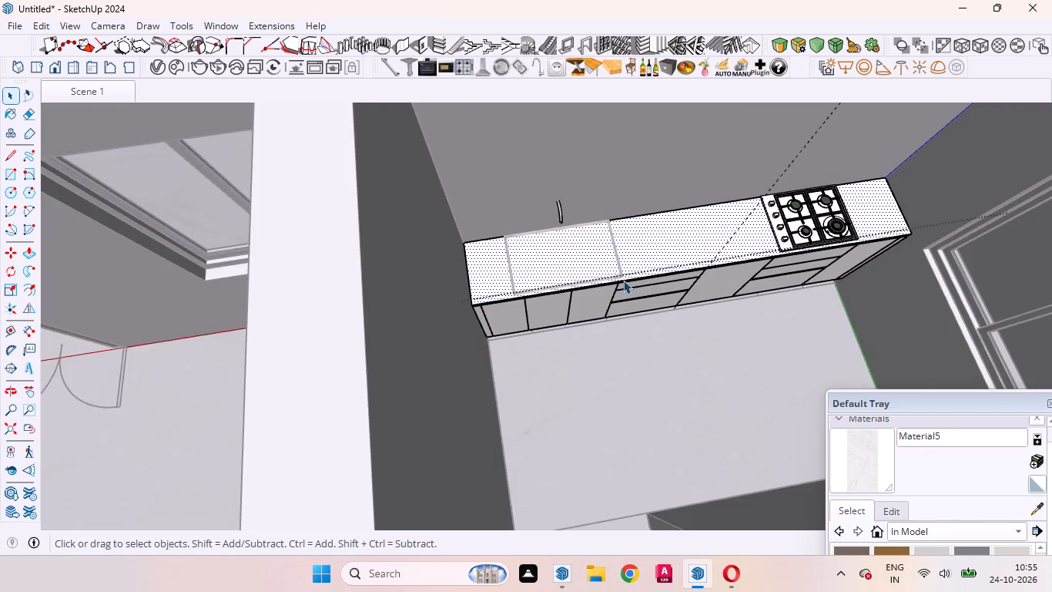
scroll(613, 265, "up", 10)
middle_click_drag(611, 294, 639, 308)
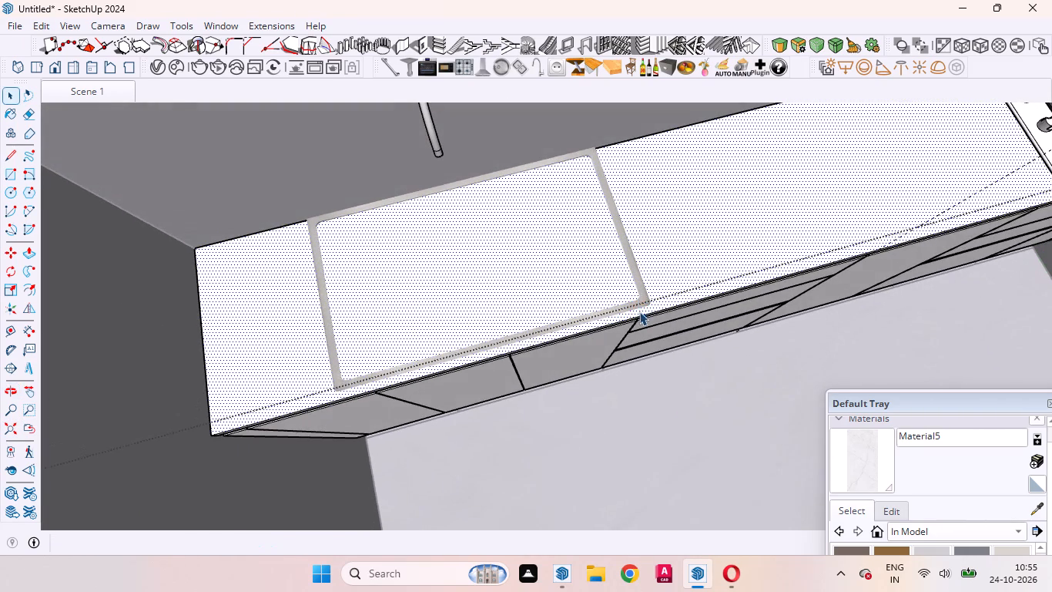
scroll(639, 313, "up", 4)
middle_click_drag(625, 315, 732, 224)
scroll(682, 255, "up", 7)
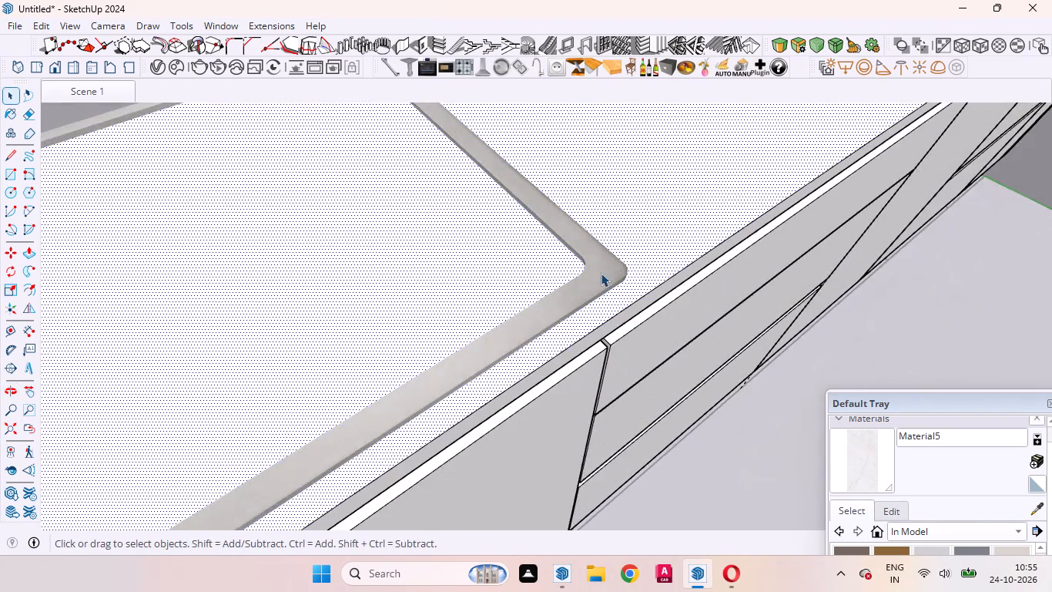
scroll(601, 273, "up", 2)
middle_click_drag(598, 281, 678, 255)
scroll(678, 255, "up", 1)
left_click(588, 259)
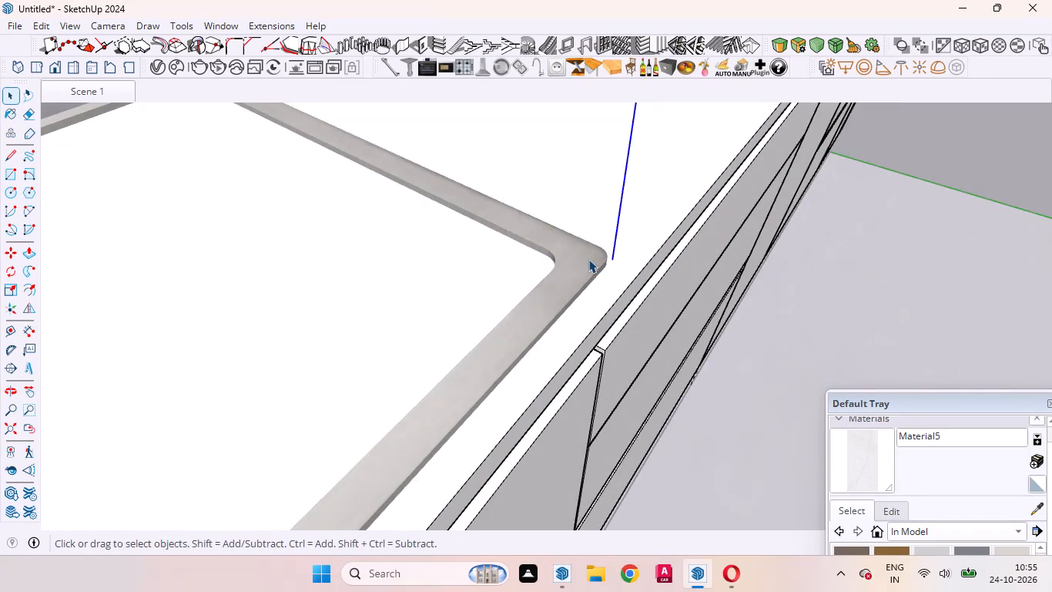
key("m")
left_click(588, 260)
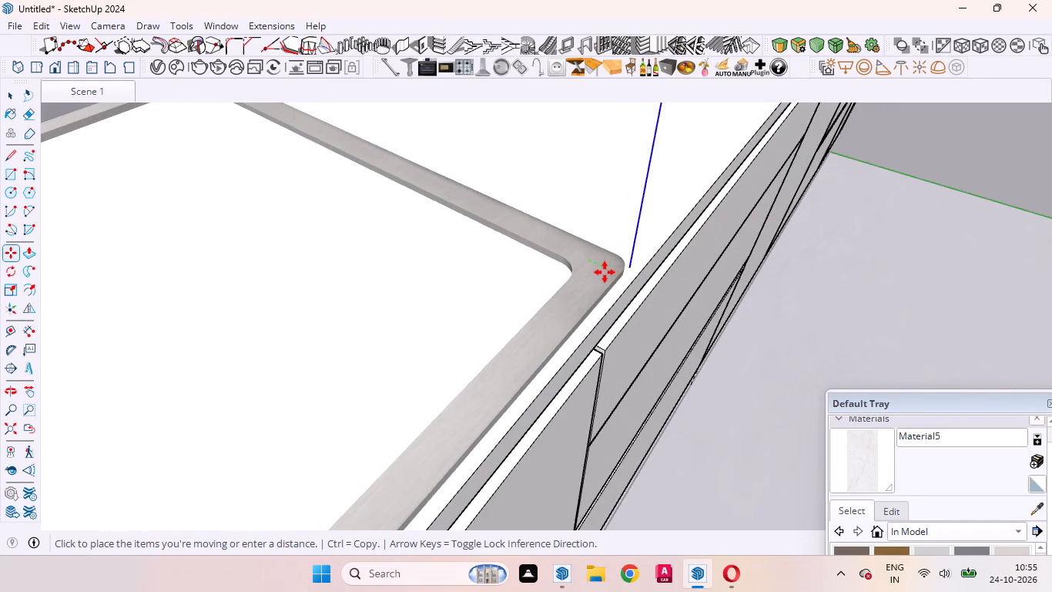
left_click(605, 272)
key("space")
Draw a rectangle on the countertop just inside the sink rim and delete its face to open up the basin.
middle_click_drag(635, 257, 530, 362)
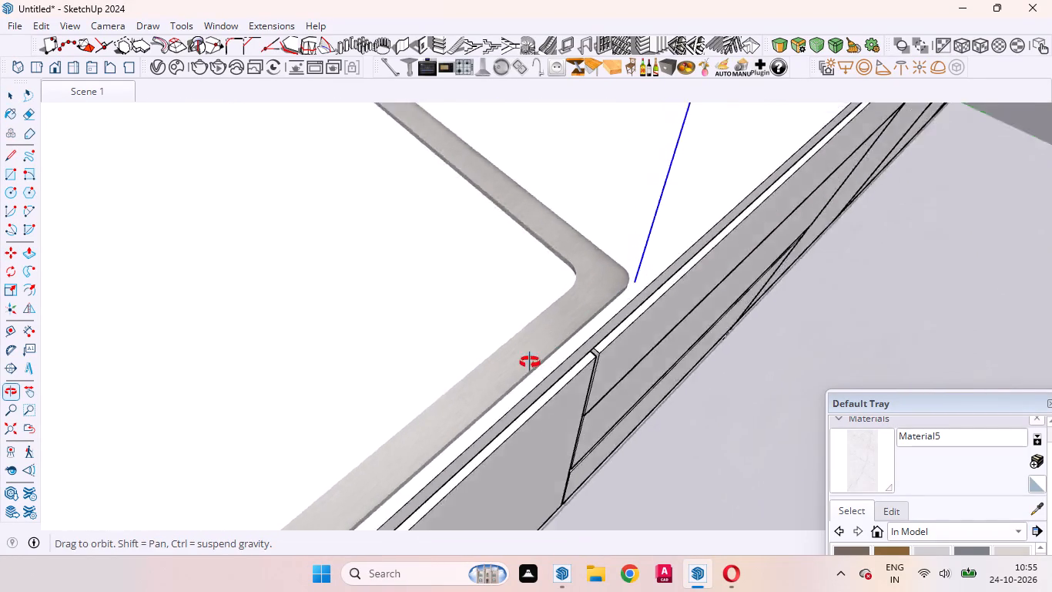
middle_click_drag(530, 362, 454, 430)
scroll(454, 410, "up", 1)
scroll(548, 341, "down", 15)
left_click(493, 319)
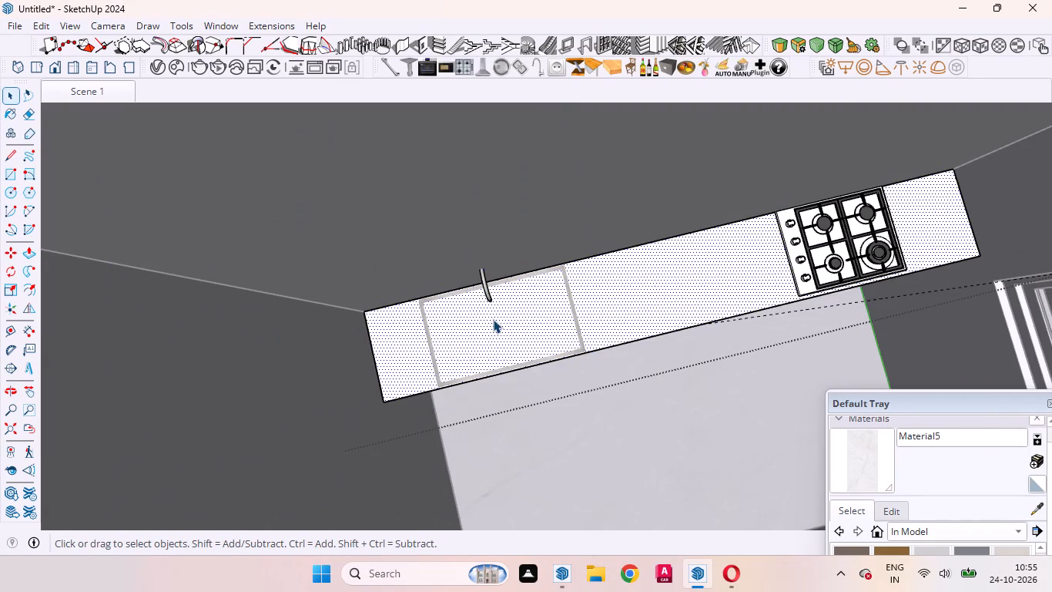
scroll(489, 332, "down", 1)
scroll(489, 332, "up", 4)
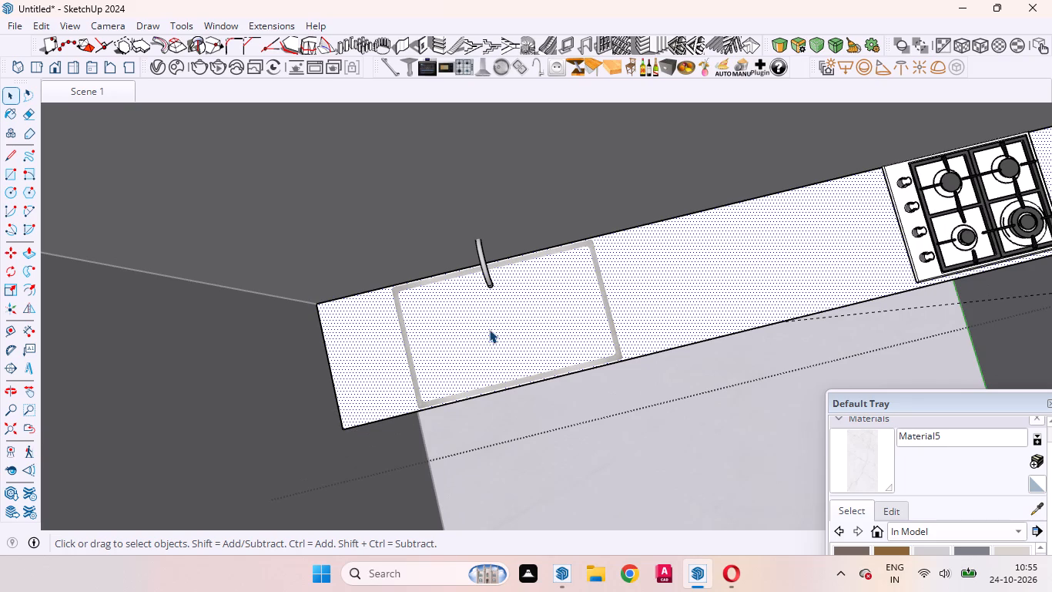
scroll(490, 321, "up", 2)
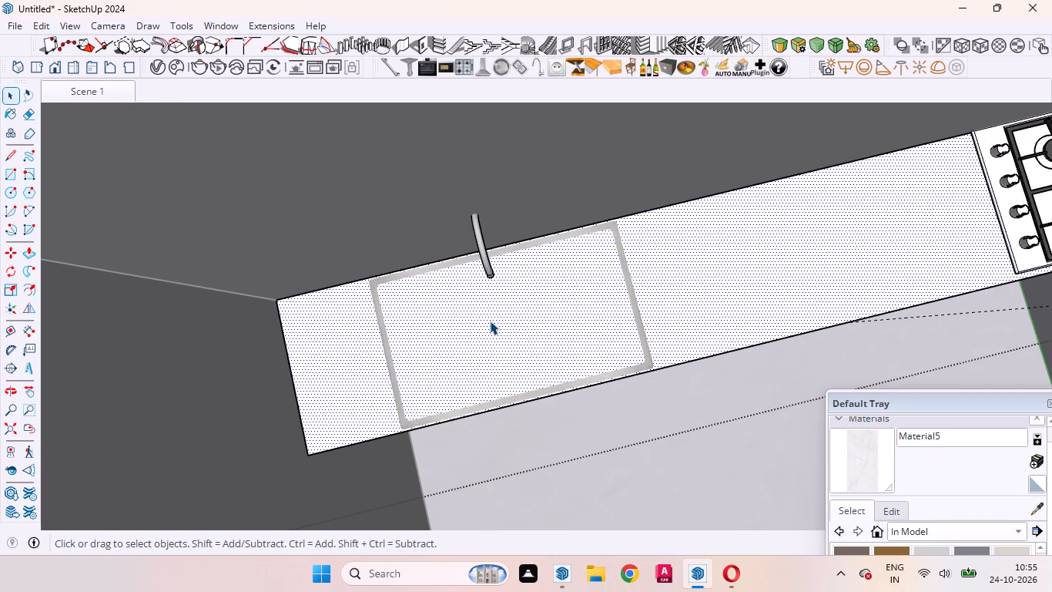
key("r")
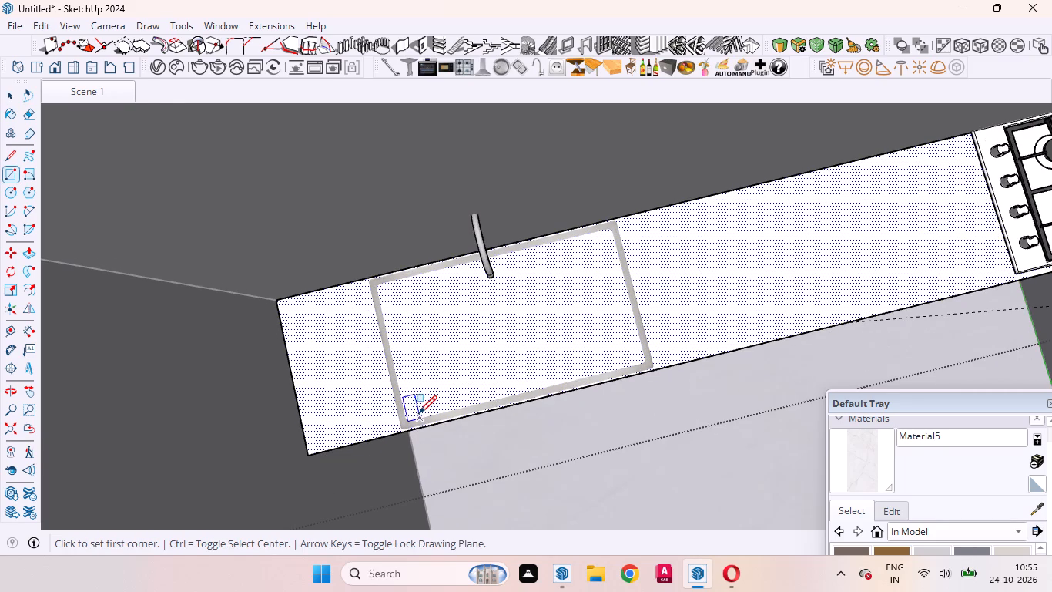
left_click(412, 413)
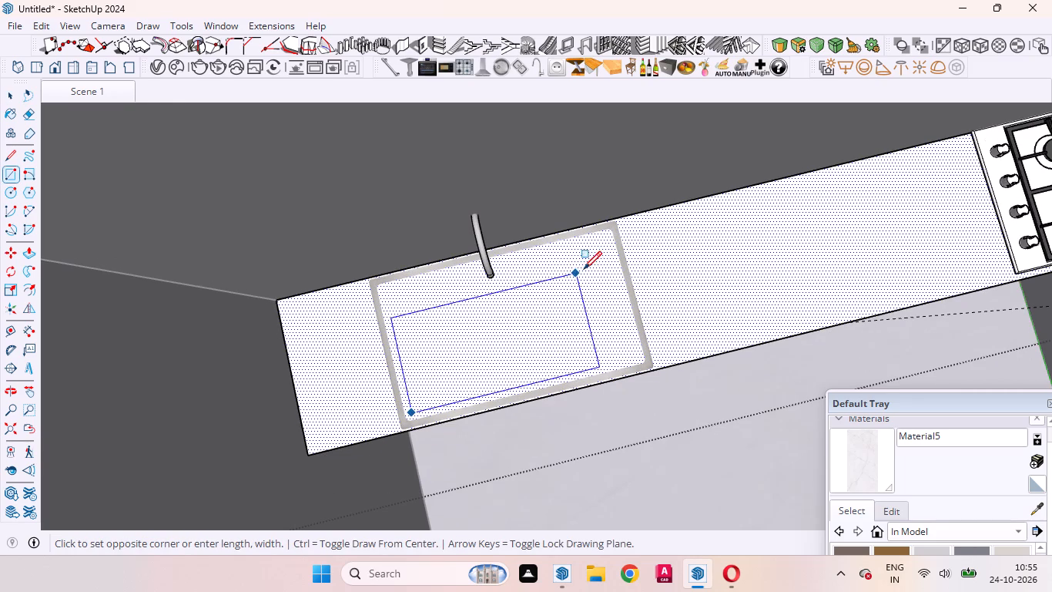
left_click(607, 237)
key("space")
left_click(498, 323)
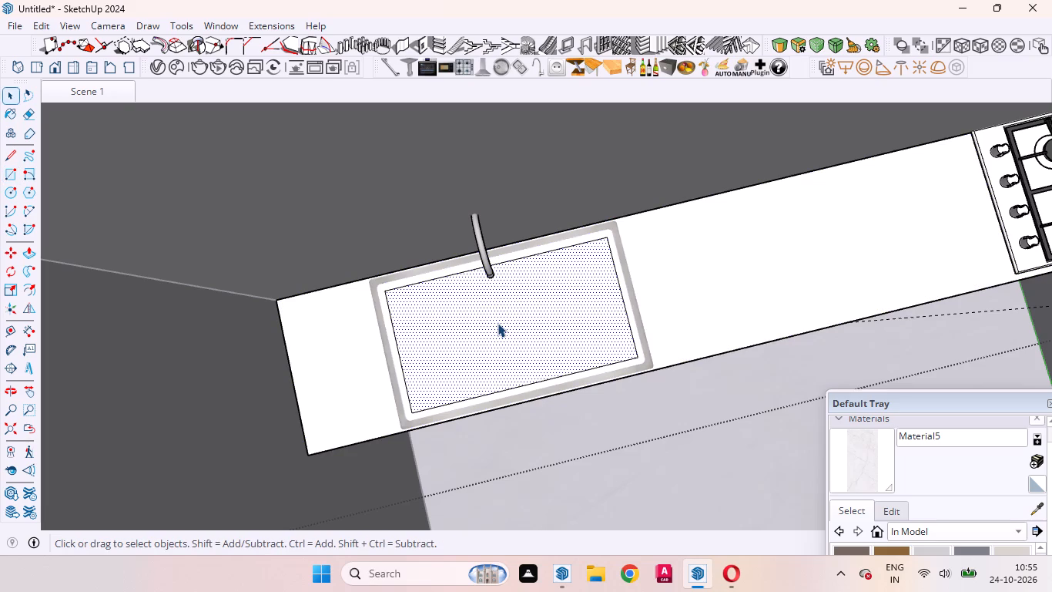
key("Delete")
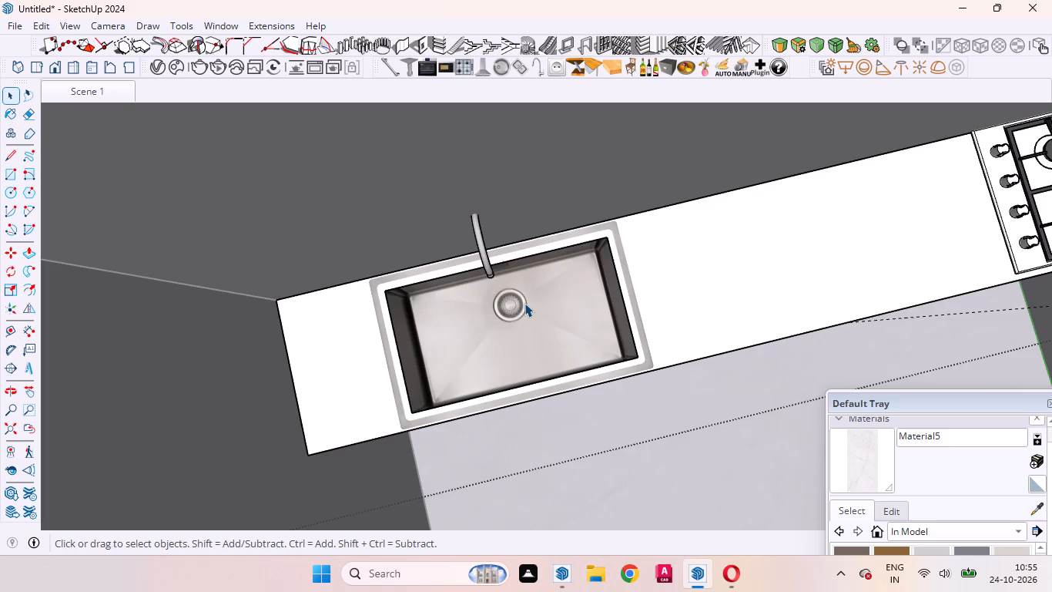
Open the sink for editing and switch its tap to a straight-spout mixer style with the Taps tool.
scroll(554, 295, "down", 4)
scroll(491, 321, "up", 6)
middle_click(478, 292)
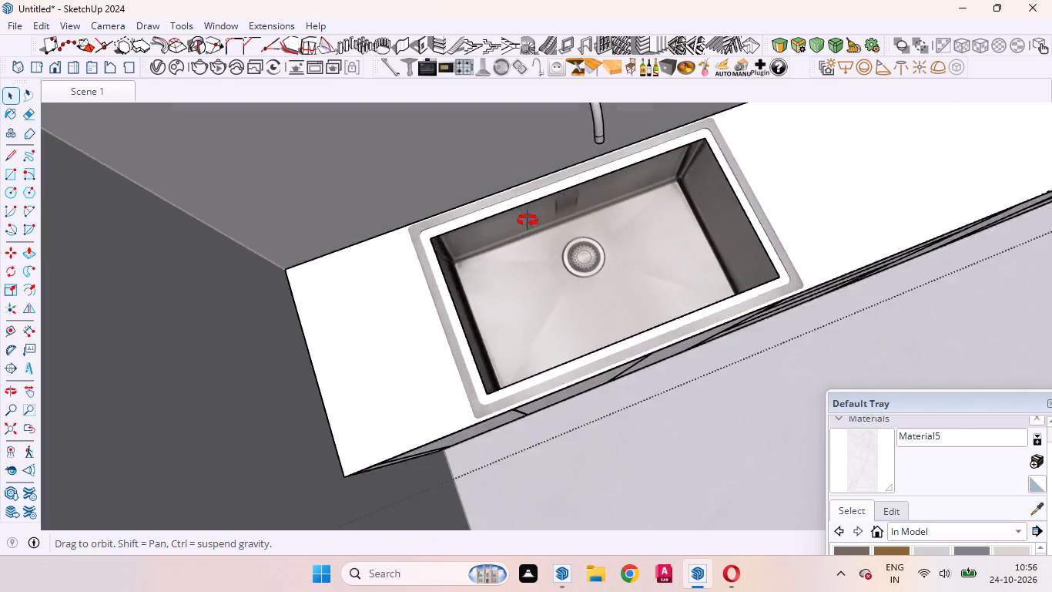
scroll(472, 298, "up", 1)
scroll(462, 312, "down", 4)
scroll(584, 249, "up", 4)
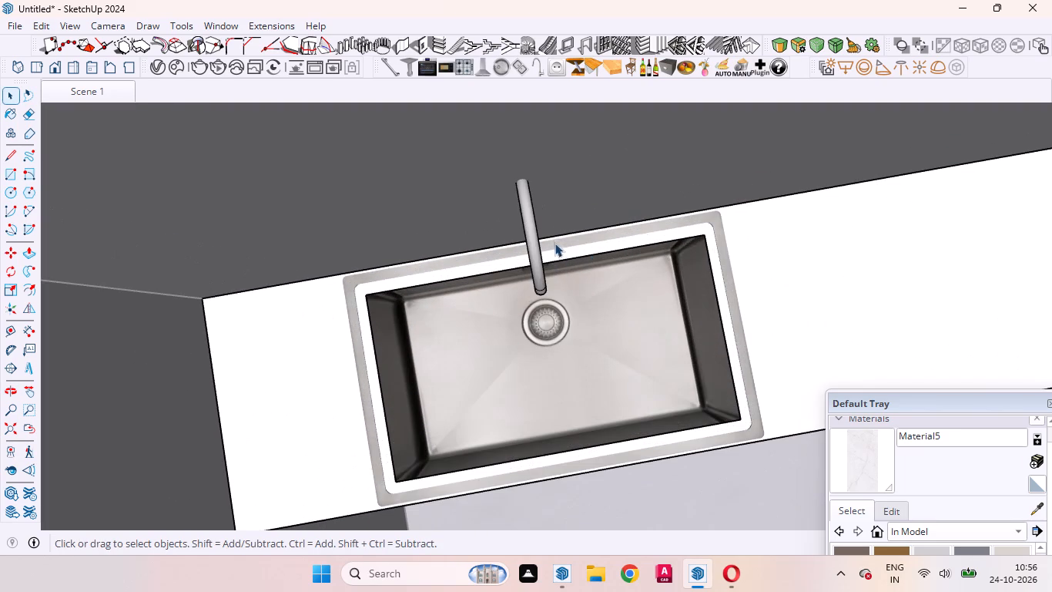
left_click(538, 238)
triple_click(538, 251)
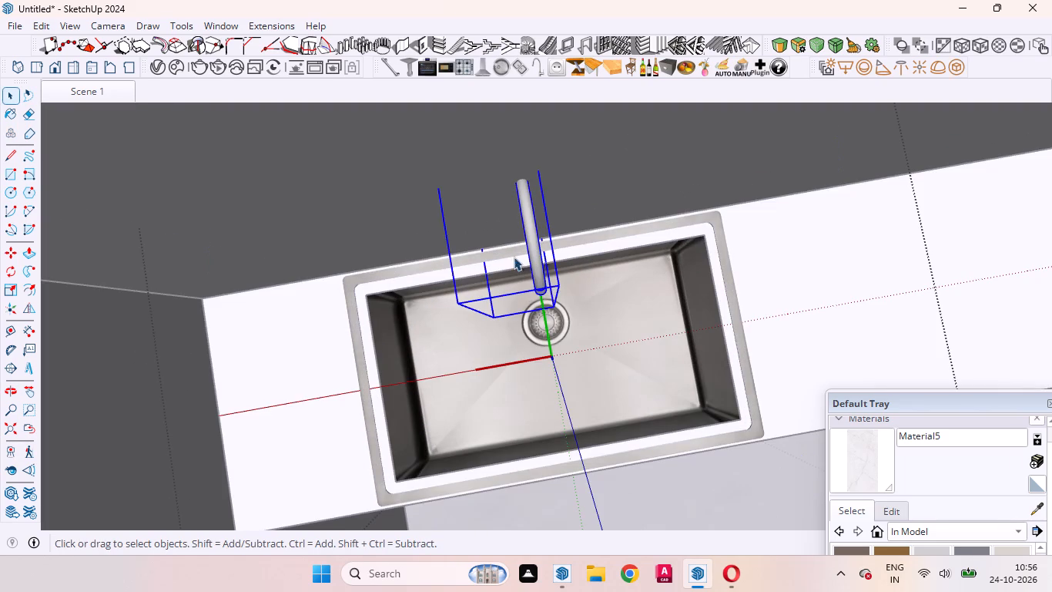
left_click(534, 66)
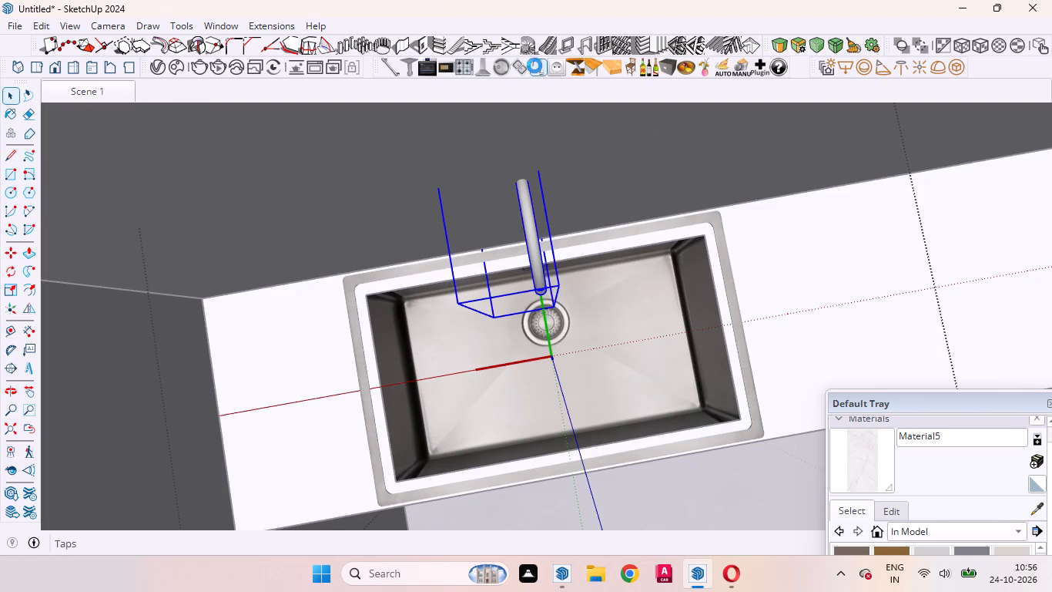
middle_click_drag(551, 237, 540, 62)
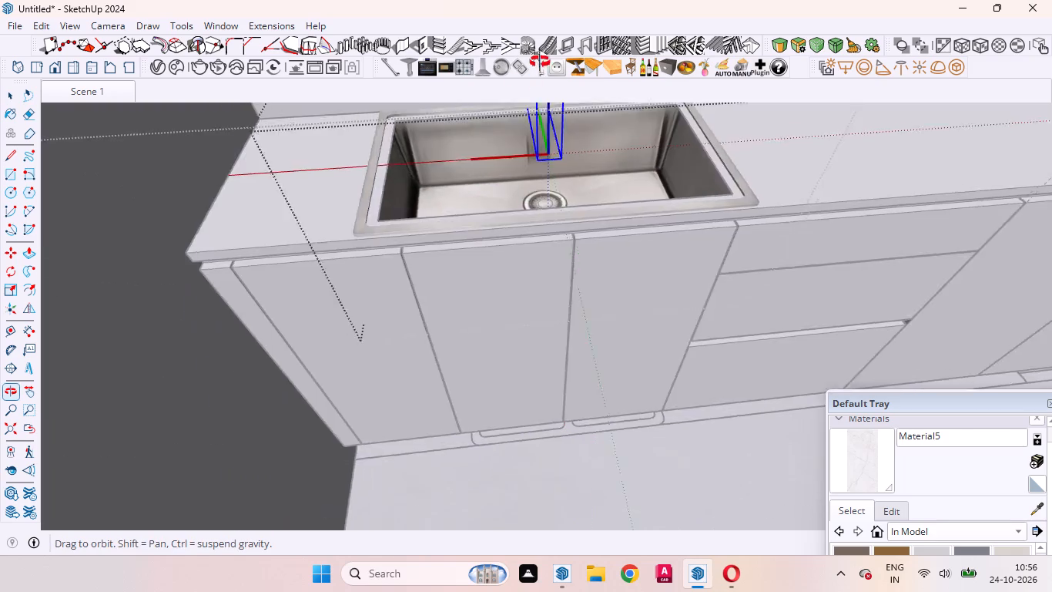
middle_click_drag(540, 62, 677, 176)
scroll(674, 169, "up", 1)
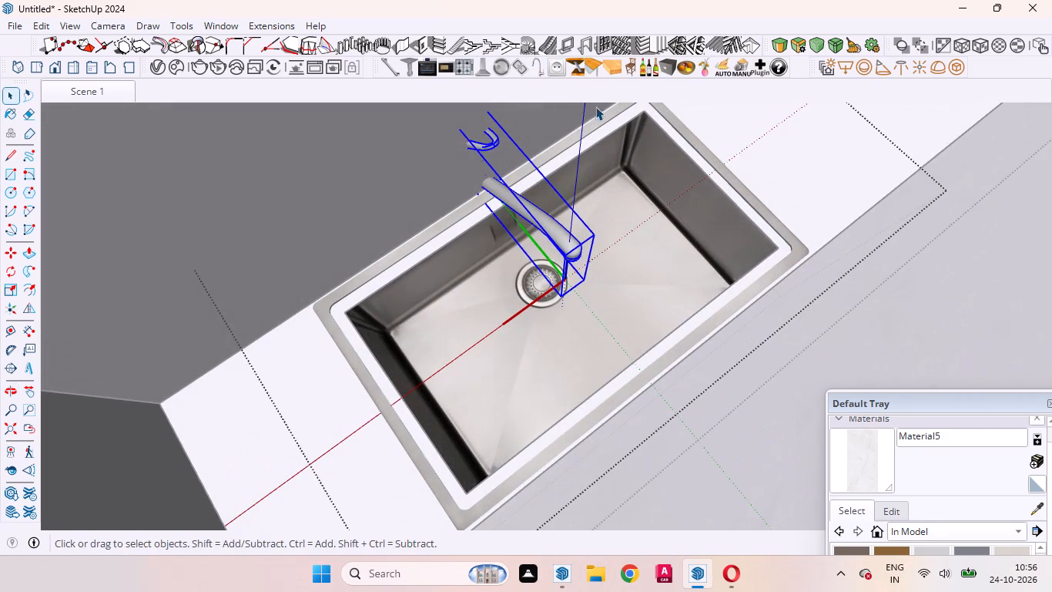
left_click(543, 62)
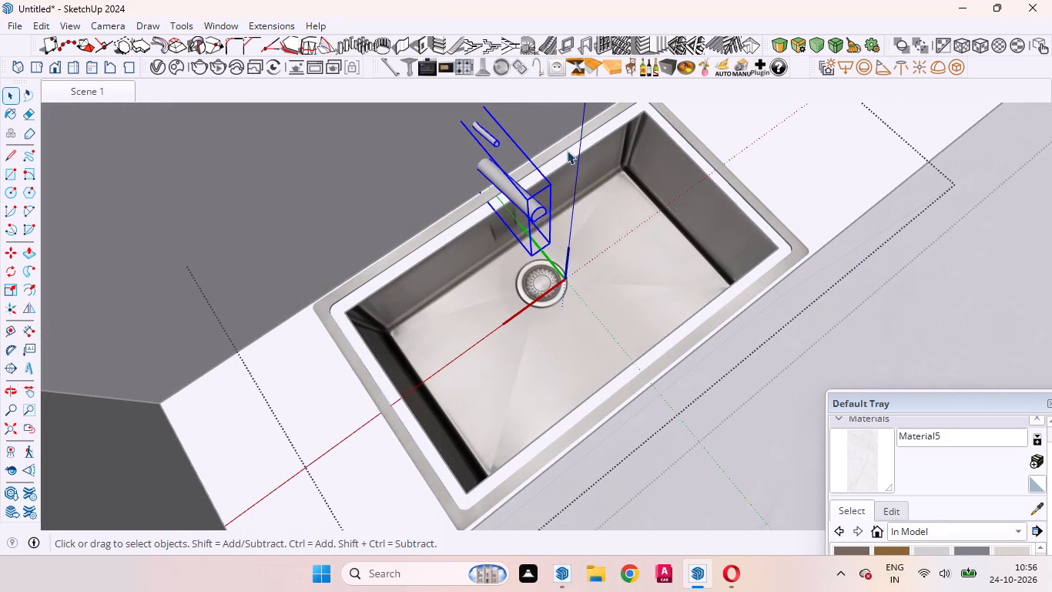
Move the tap forward from the wall onto the sink's back rim and finish editing the sink.
scroll(517, 200, "up", 5)
middle_click_drag(508, 200, 581, 165)
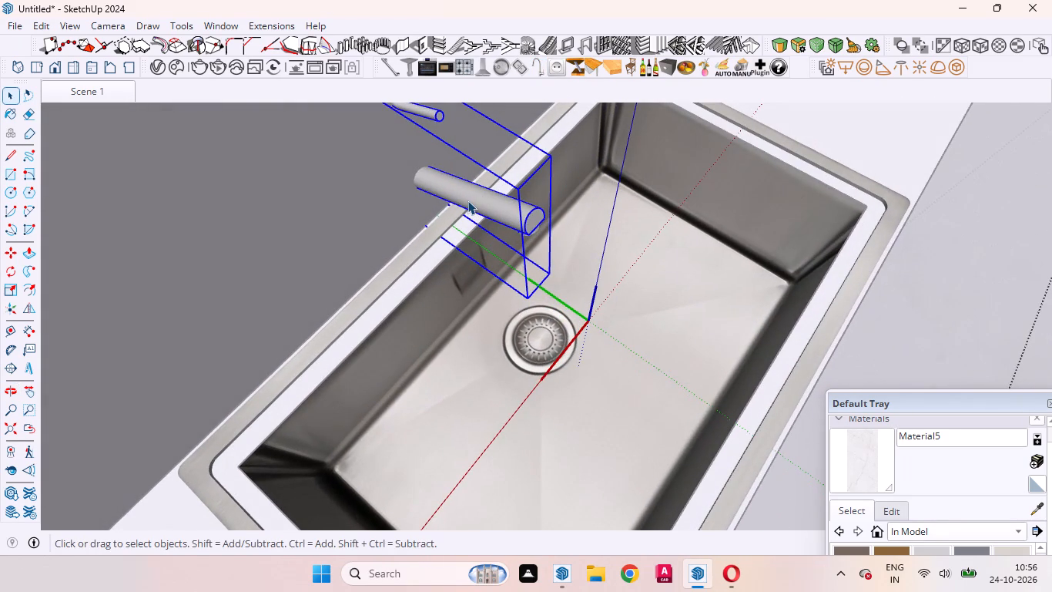
key("m")
left_click(417, 224)
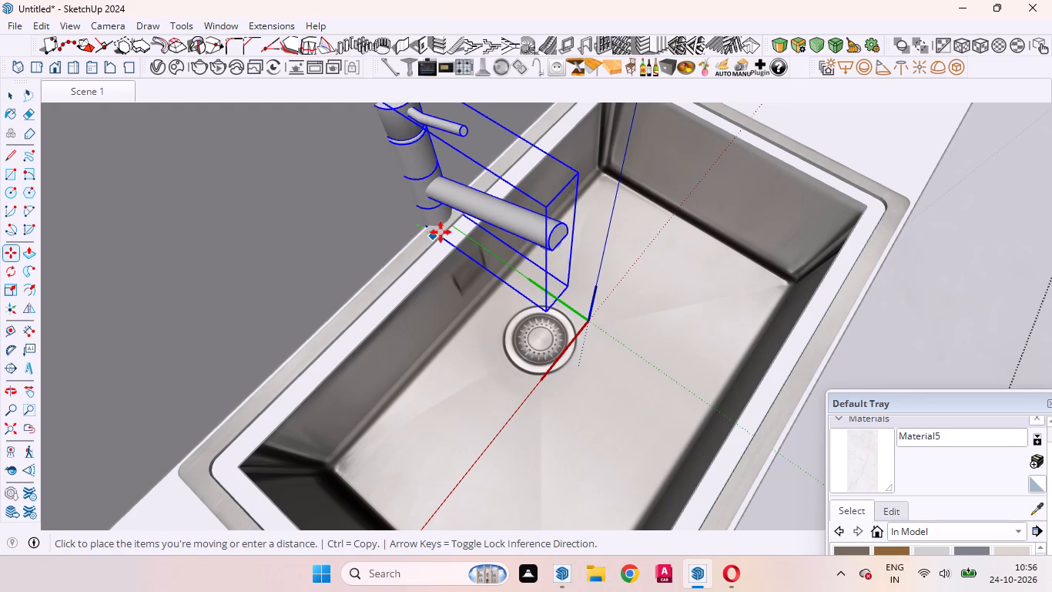
left_click(452, 239)
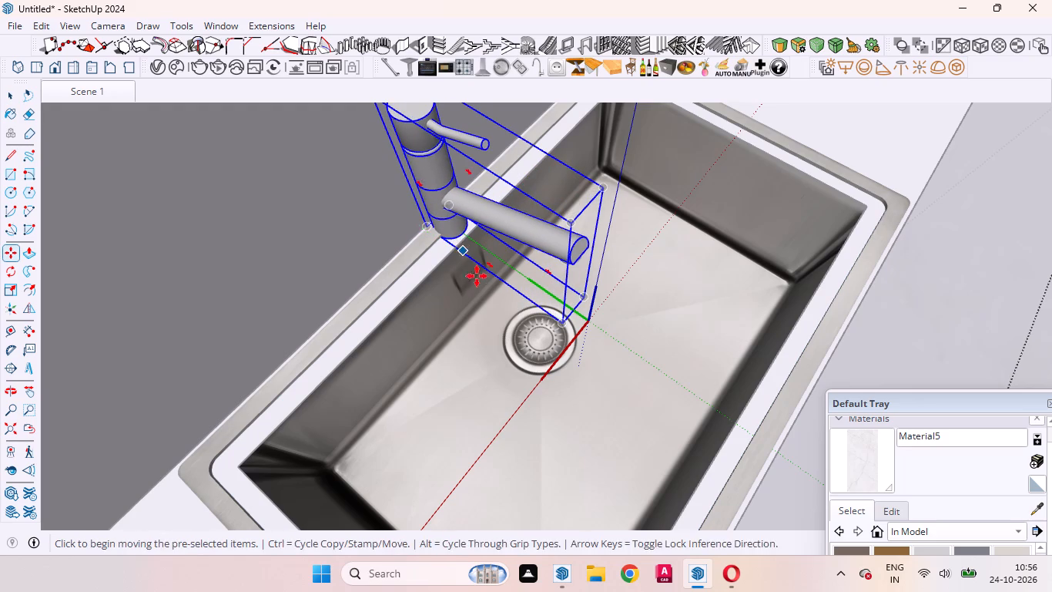
key("space")
middle_click_drag(517, 307, 286, 299)
scroll(447, 320, "down", 9)
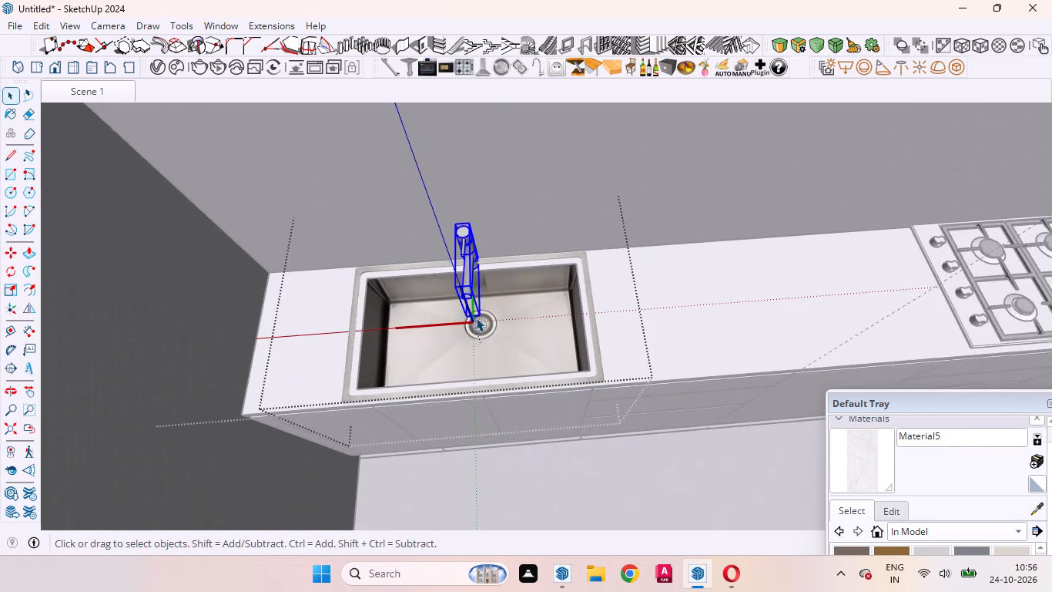
middle_click_drag(518, 361, 514, 430)
scroll(512, 425, "up", 1)
scroll(518, 345, "down", 18)
scroll(515, 296, "up", 1)
scroll(515, 296, "down", 3)
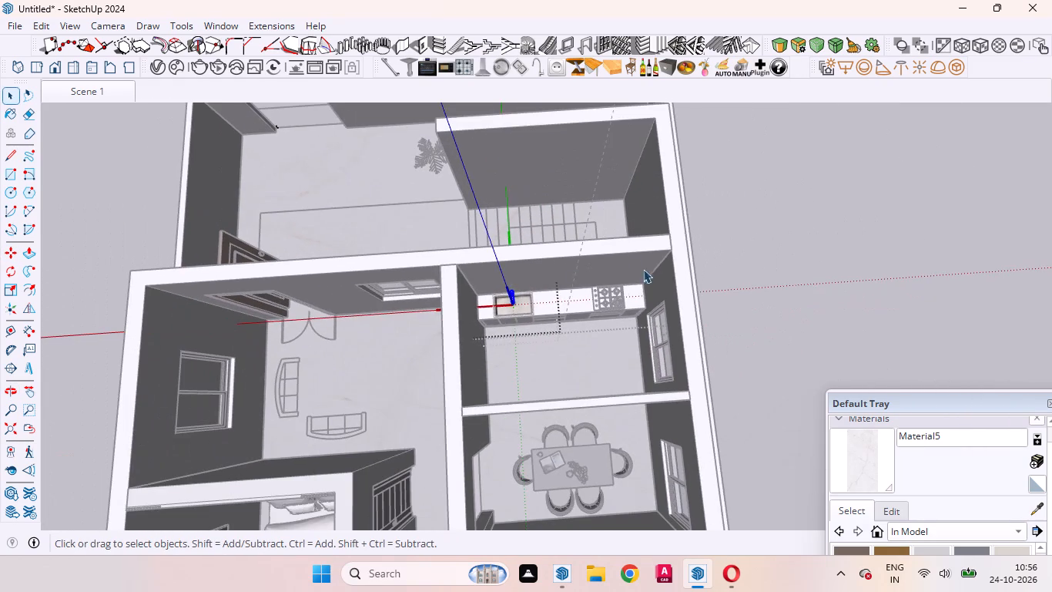
left_click(776, 261)
Move the hob-side short edge of the countertop cutout outward to the inner edge of the sink rim.
scroll(538, 297, "up", 11)
middle_click_drag(471, 351, 477, 339)
scroll(471, 352, "up", 1)
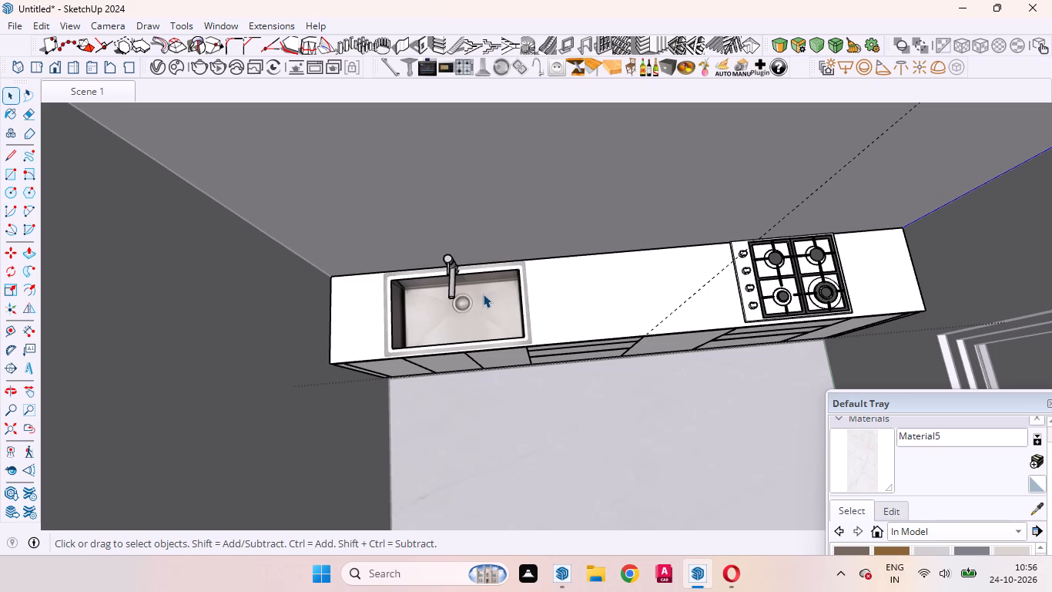
scroll(494, 274, "up", 4)
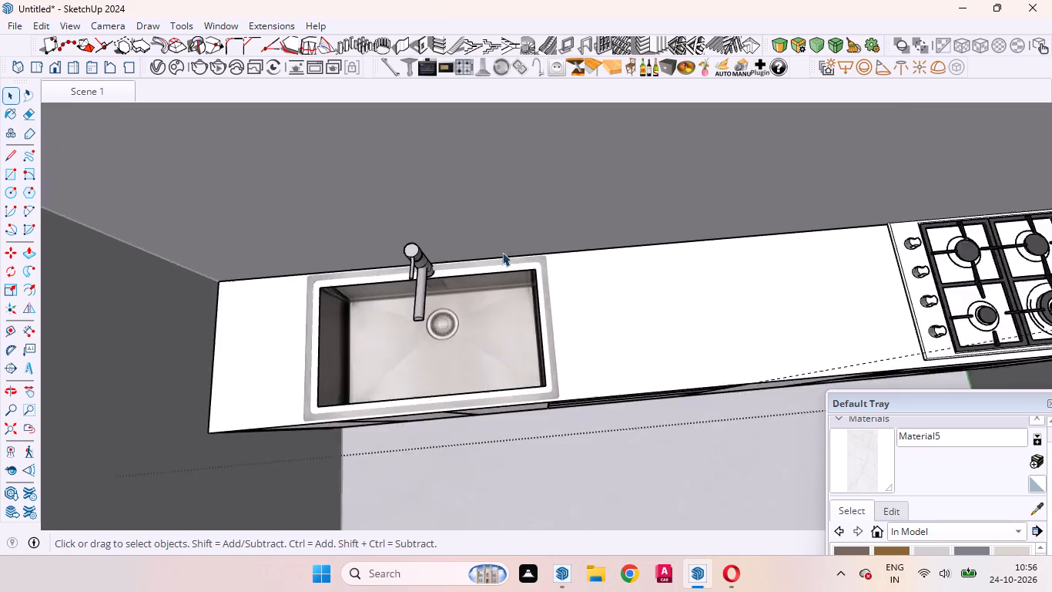
scroll(502, 252, "up", 13)
middle_click_drag(566, 331, 669, 190)
scroll(596, 183, "up", 6)
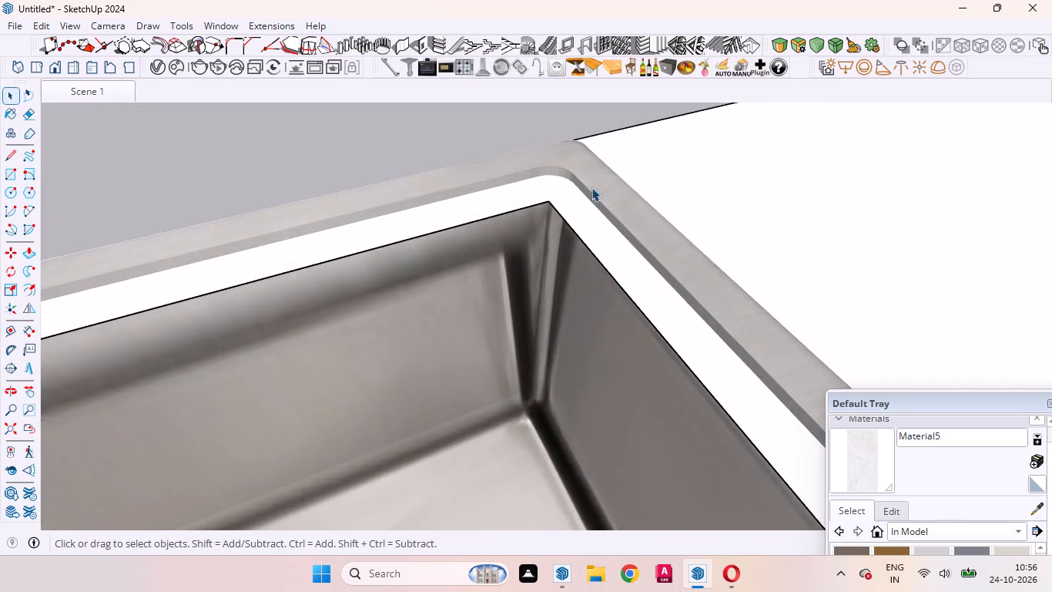
scroll(591, 187, "up", 6)
middle_click_drag(559, 234, 622, 85)
middle_click_drag(530, 250, 530, 375)
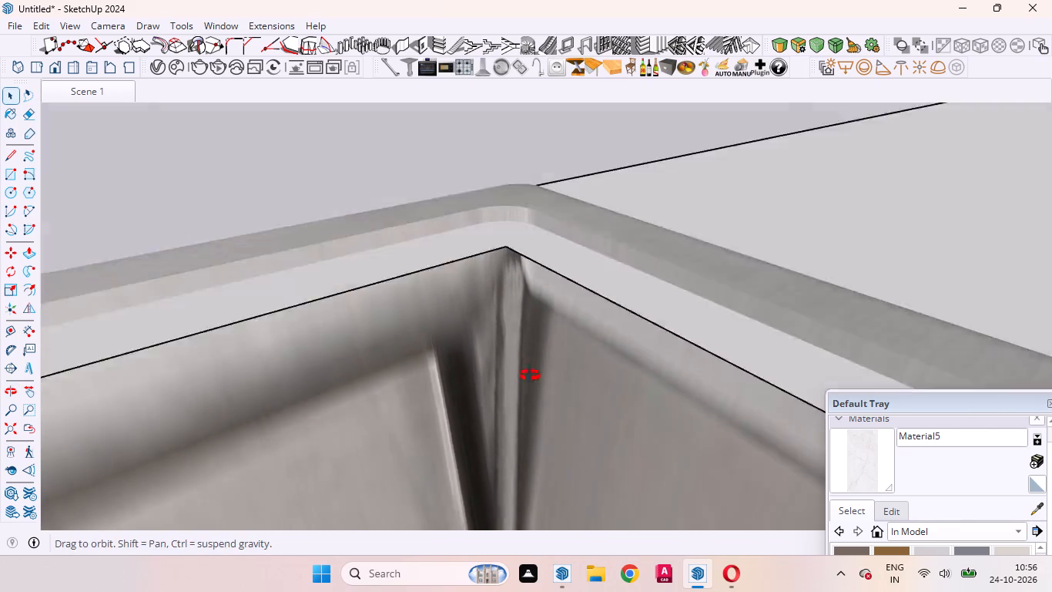
middle_click_drag(530, 375, 530, 381)
scroll(530, 365, "up", 1)
left_click(551, 288)
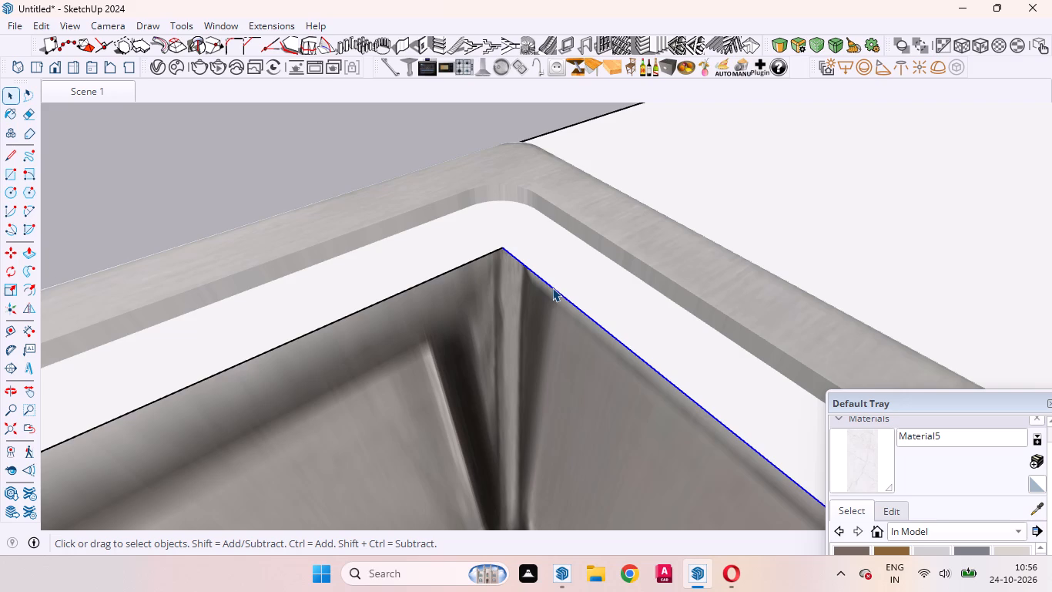
key("m")
left_click(548, 288)
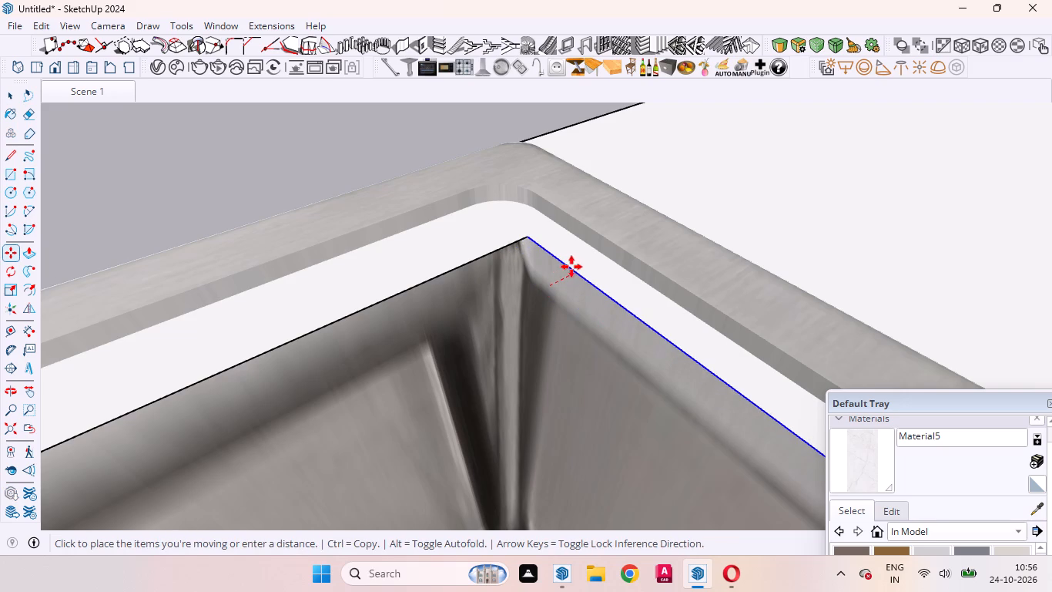
left_click(592, 251)
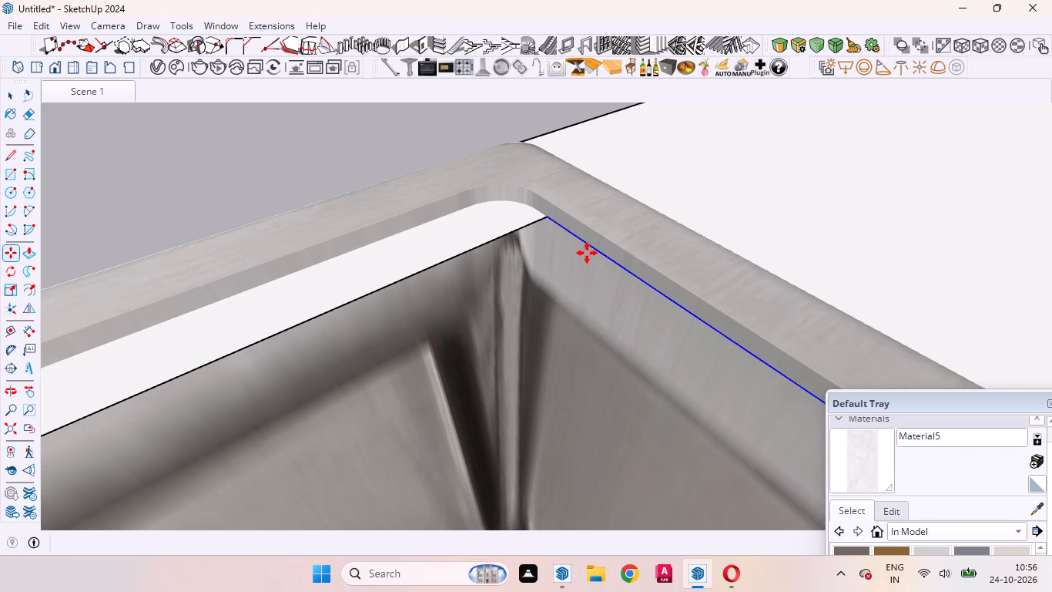
key("space")
Move the wall-side long edge of the countertop cutout outward to the inner edge of the sink rim.
left_click(511, 238)
left_click(500, 236)
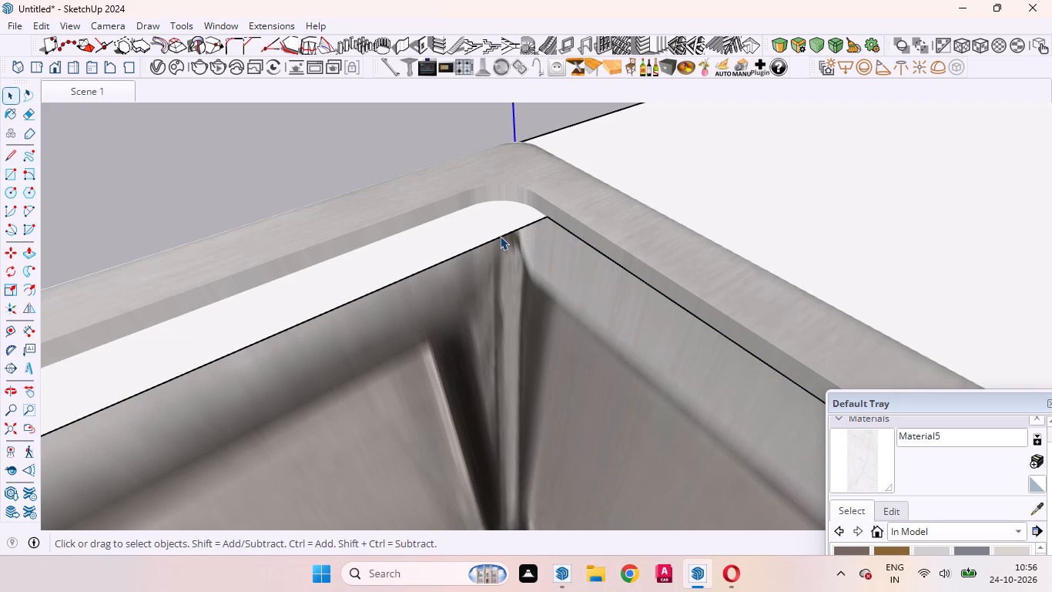
key("m")
left_click(501, 240)
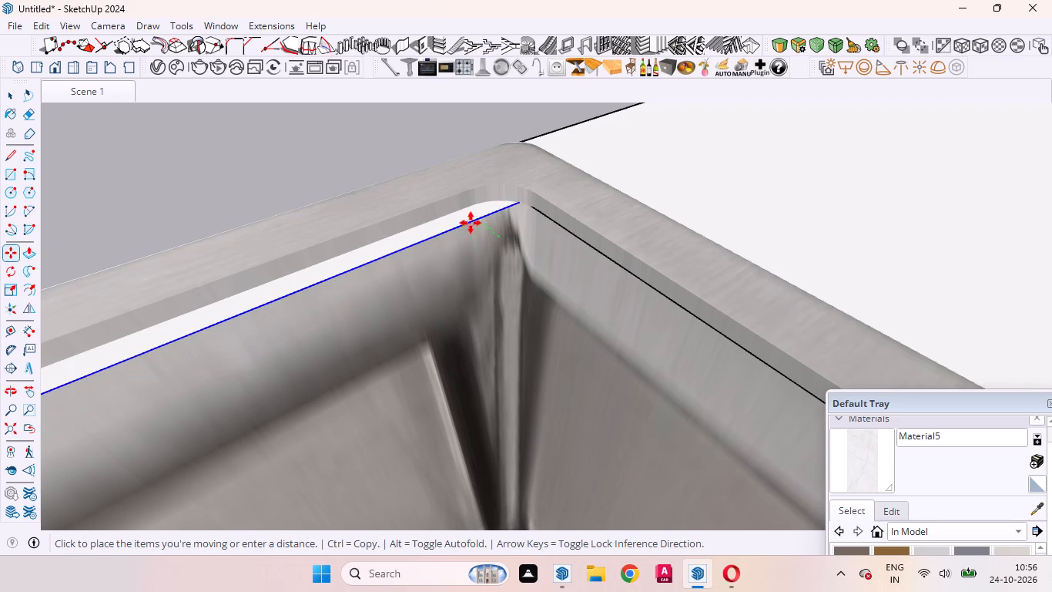
left_click(460, 215)
key("space")
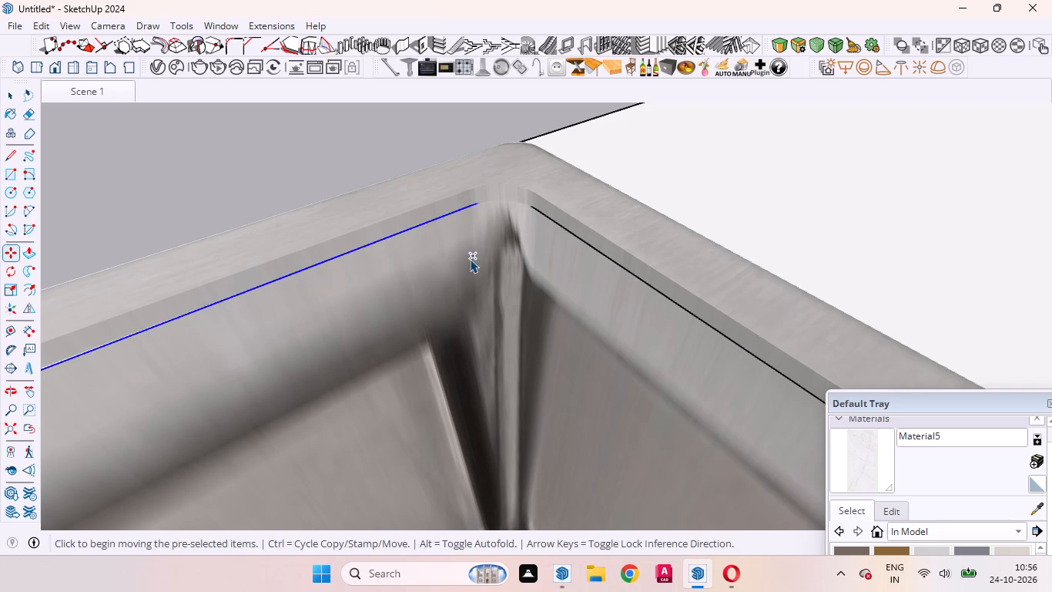
Move the short edge of the countertop cutout farthest from the hob outward to the inner edge of the sink rim.
middle_click_drag(492, 277, 464, 504)
scroll(533, 341, "down", 19)
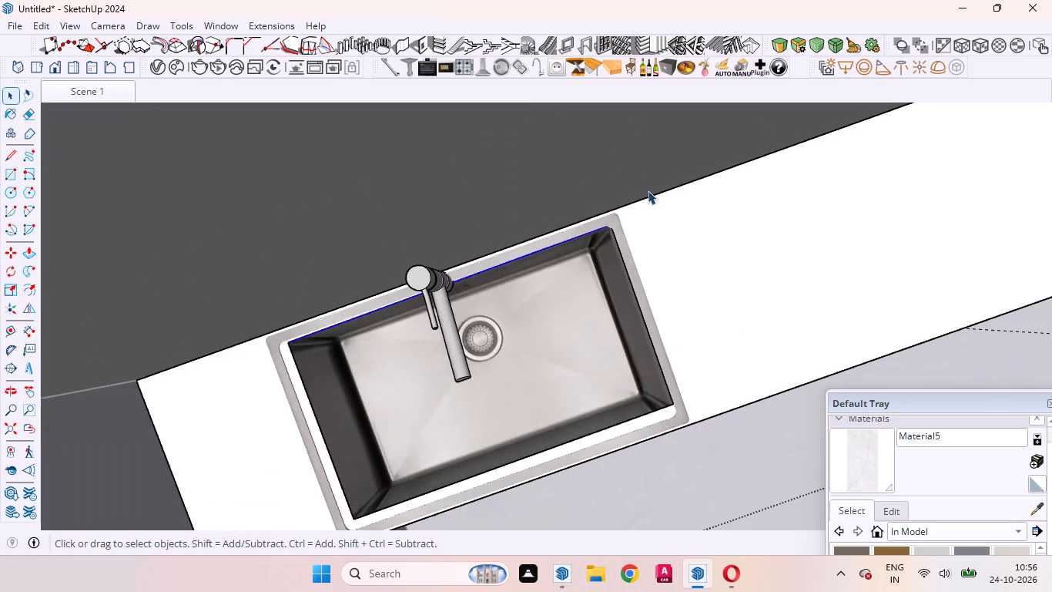
scroll(648, 190, "down", 6)
scroll(585, 358, "up", 6)
middle_click_drag(469, 379, 296, 257)
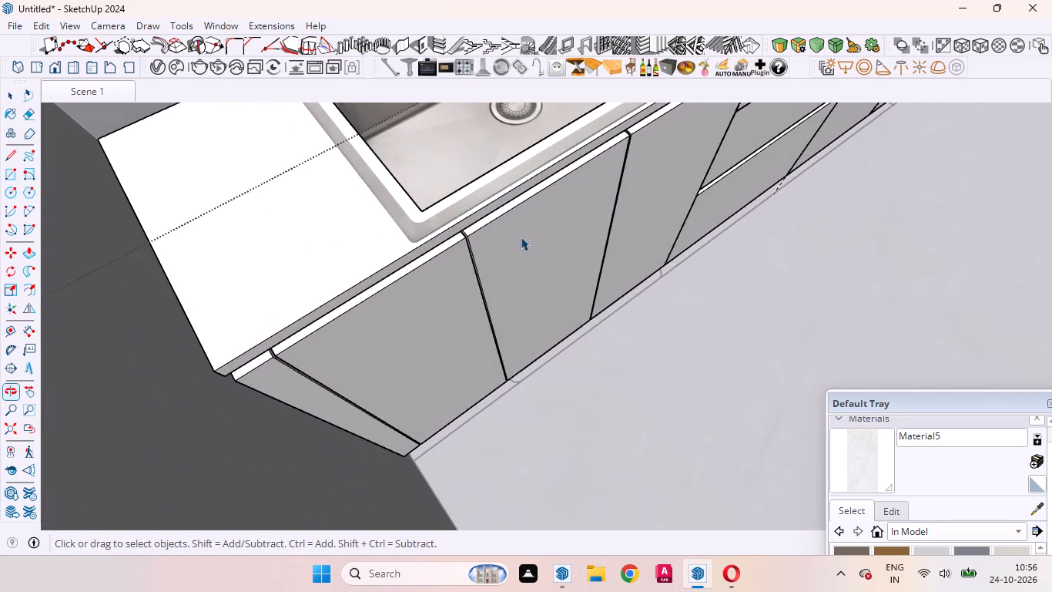
scroll(554, 424, "down", 4)
middle_click_drag(576, 398, 104, 355)
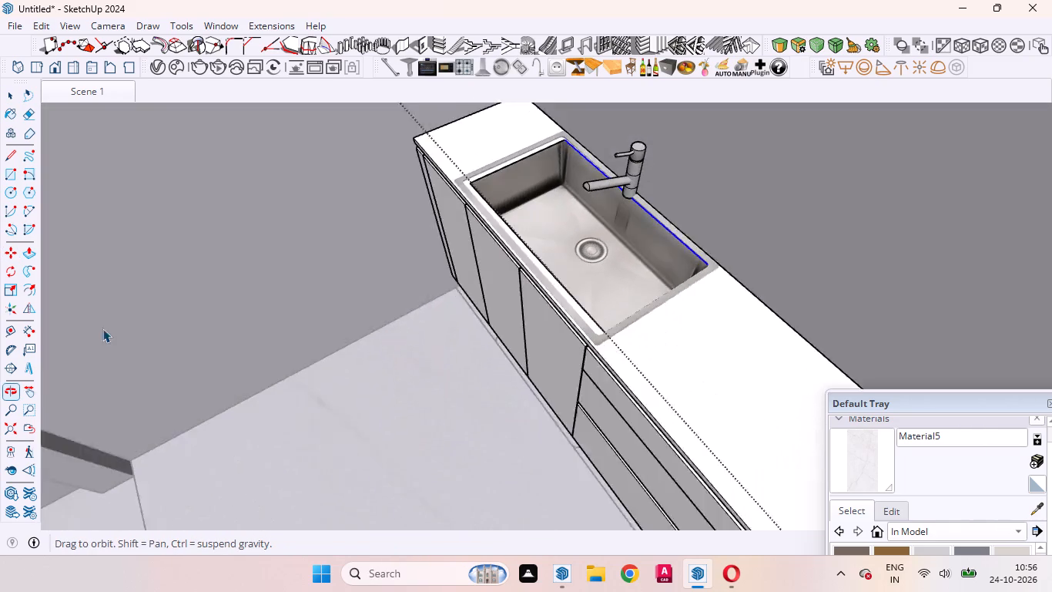
scroll(668, 164, "up", 13)
left_click(471, 150)
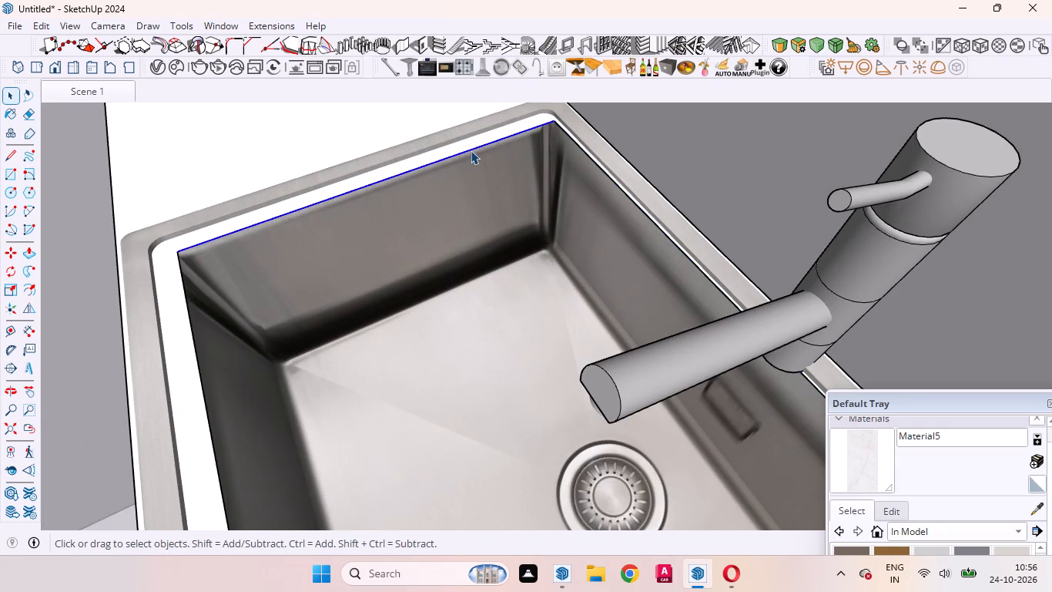
key("m")
left_click(470, 150)
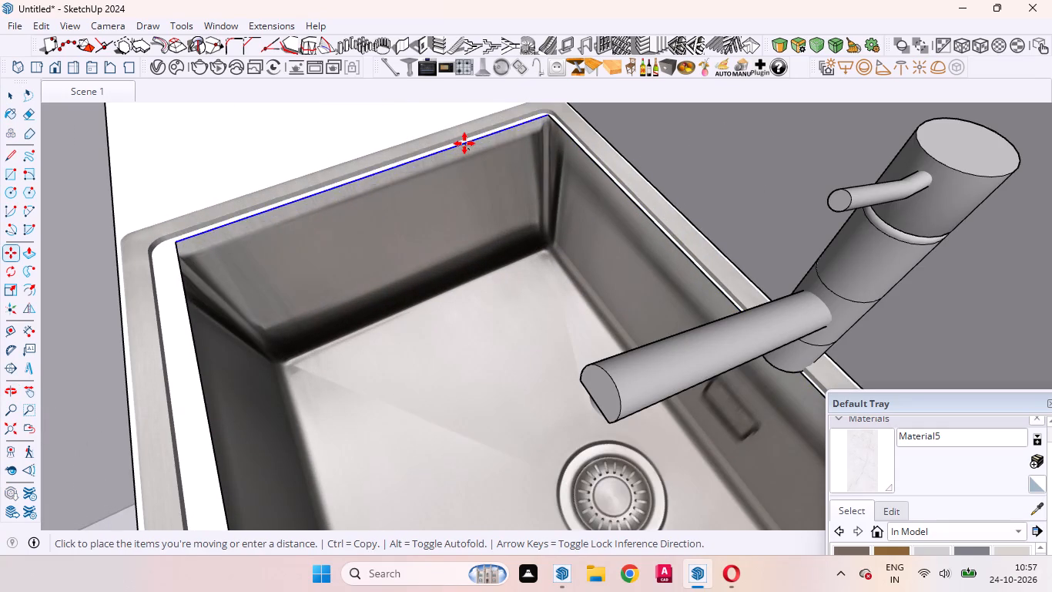
left_click(462, 141)
key("space")
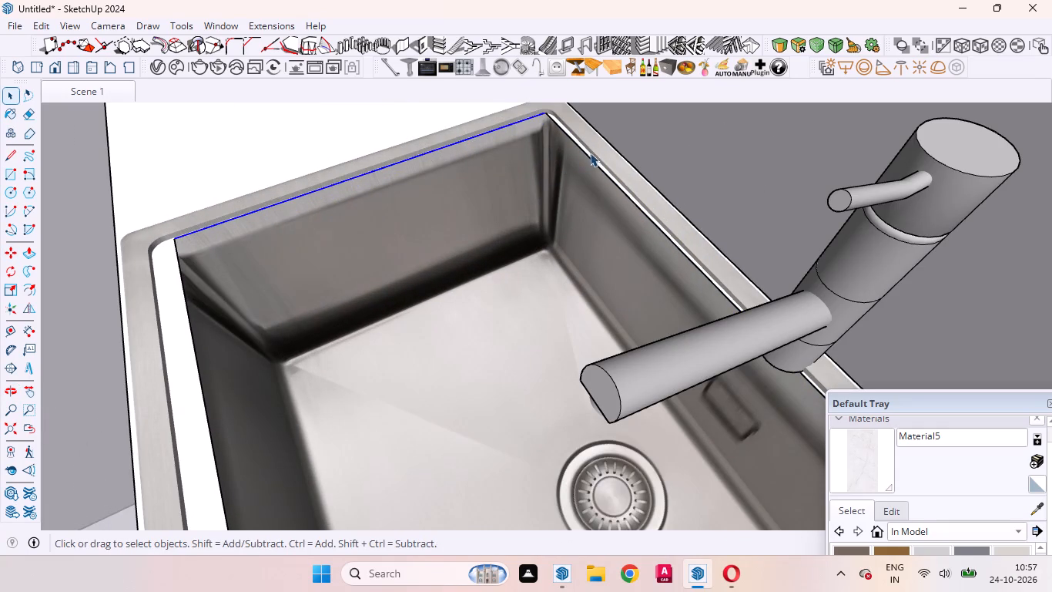
Move the front long edge of the countertop cutout outward to the inner edge of the sink rim.
middle_click_drag(589, 196, 410, 237)
scroll(305, 186, "up", 4)
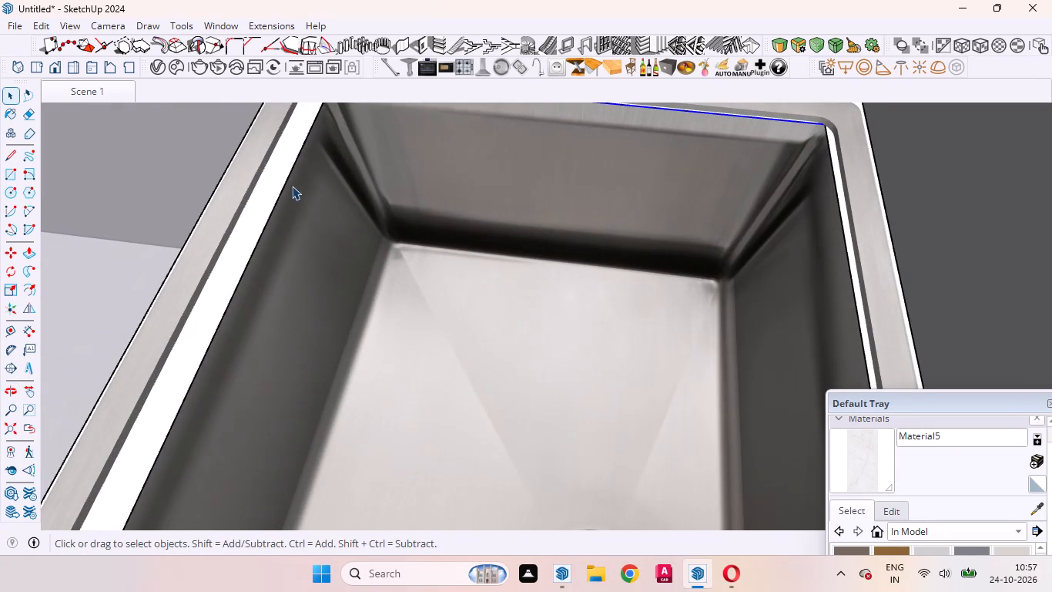
left_click(283, 185)
key("m")
left_click(297, 193)
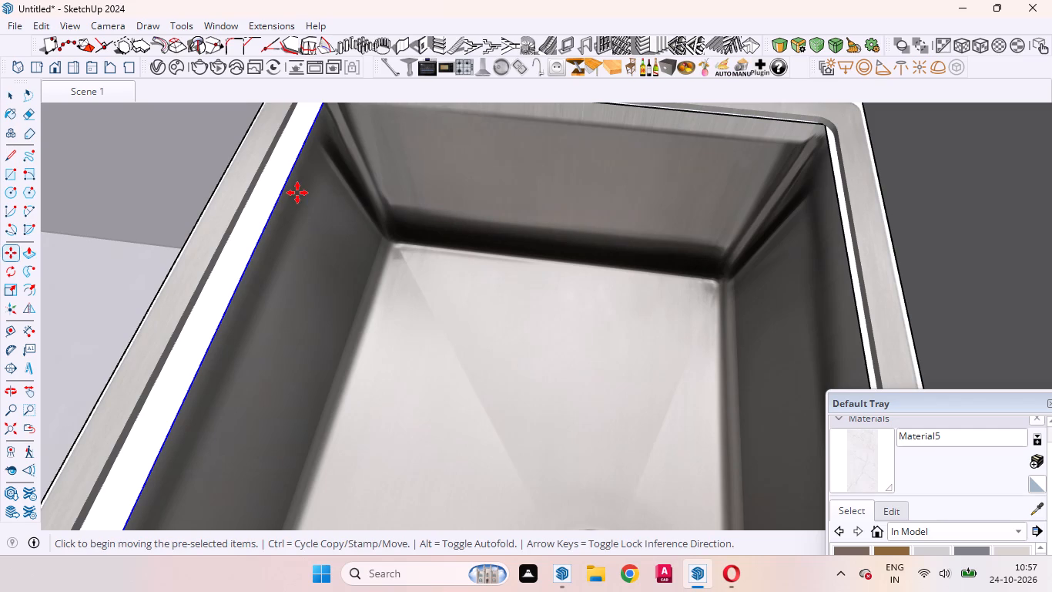
left_click(269, 188)
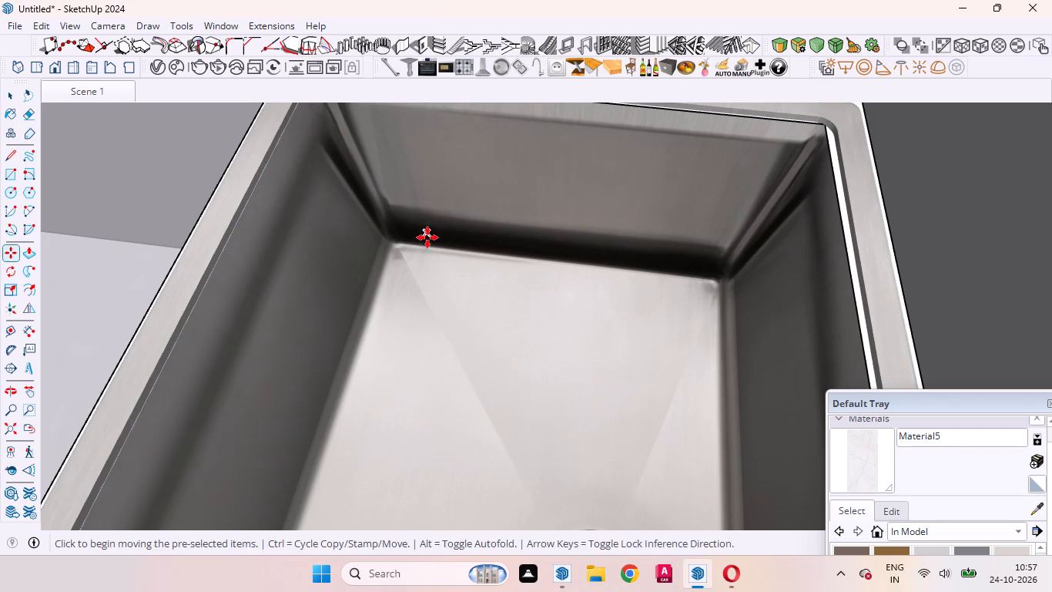
key("space")
Examine how the sink fits the enlarged cutout and how the tap's base sits on the back rim.
middle_click_drag(394, 258, 797, 241)
scroll(544, 247, "down", 8)
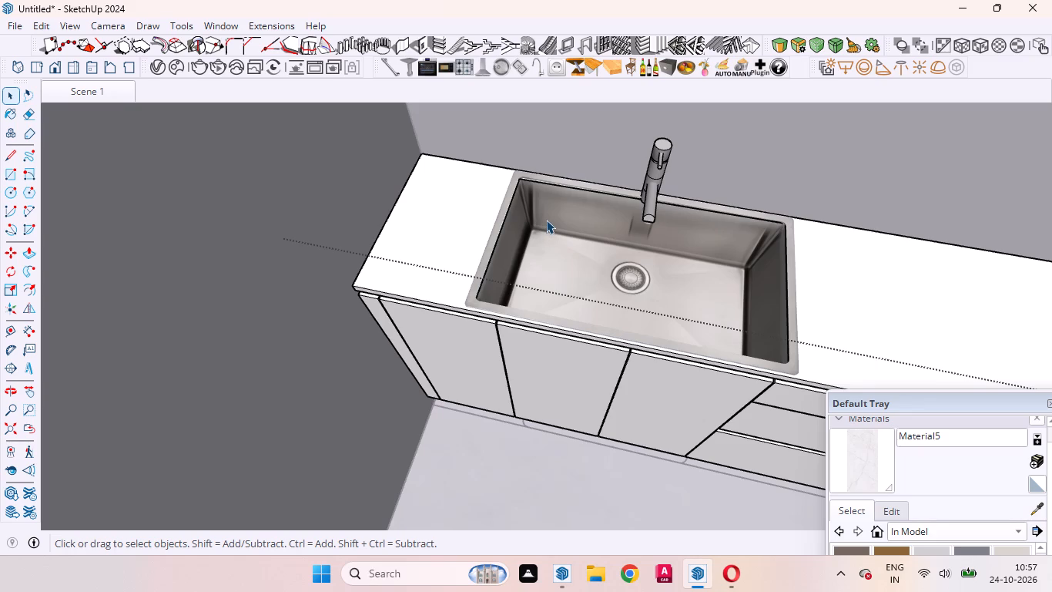
scroll(695, 257, "down", 4)
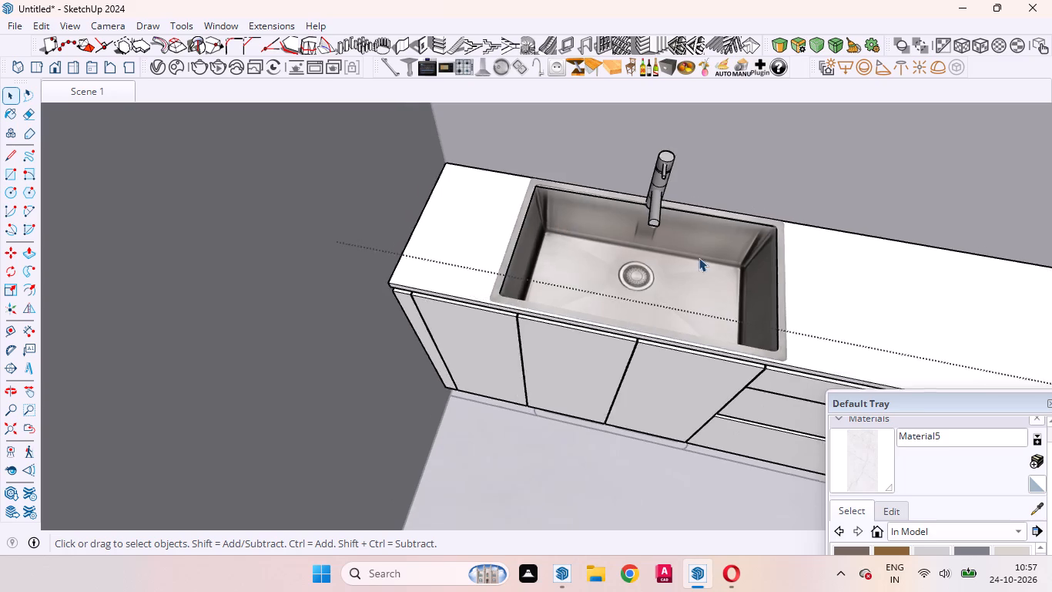
scroll(699, 257, "down", 1)
middle_click_drag(674, 325, 448, 240)
scroll(674, 325, "up", 1)
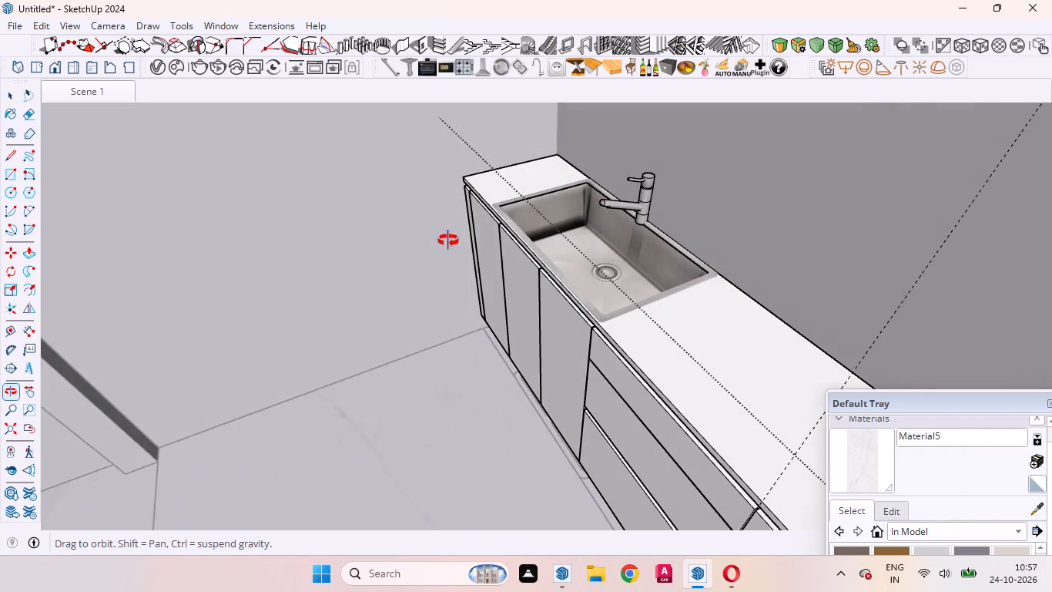
middle_click_drag(448, 240, 448, 240)
scroll(648, 198, "up", 20)
scroll(648, 198, "up", 1)
middle_click_drag(642, 276, 617, 257)
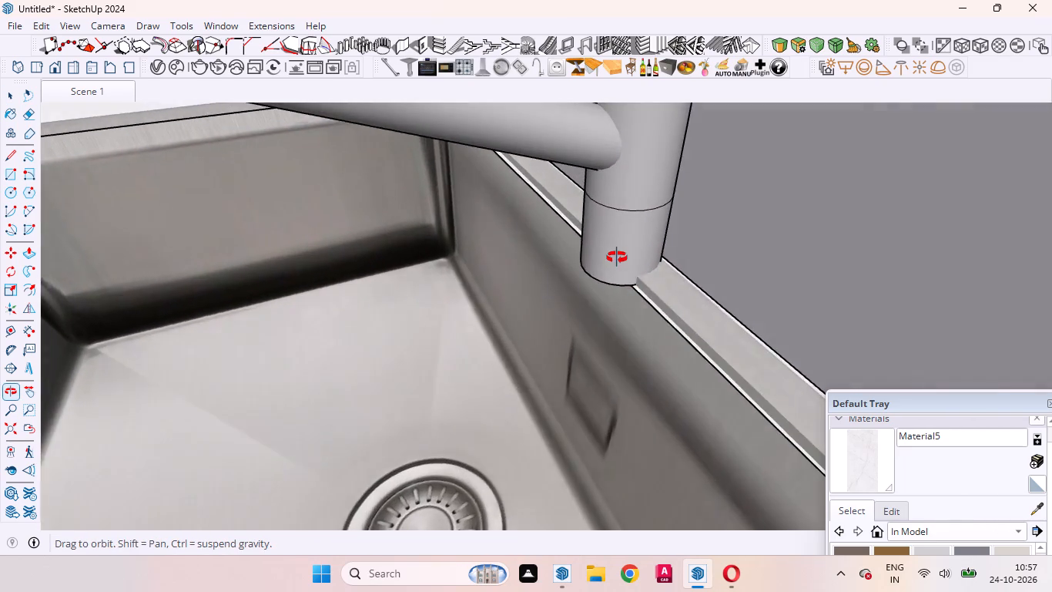
middle_click_drag(617, 257, 598, 230)
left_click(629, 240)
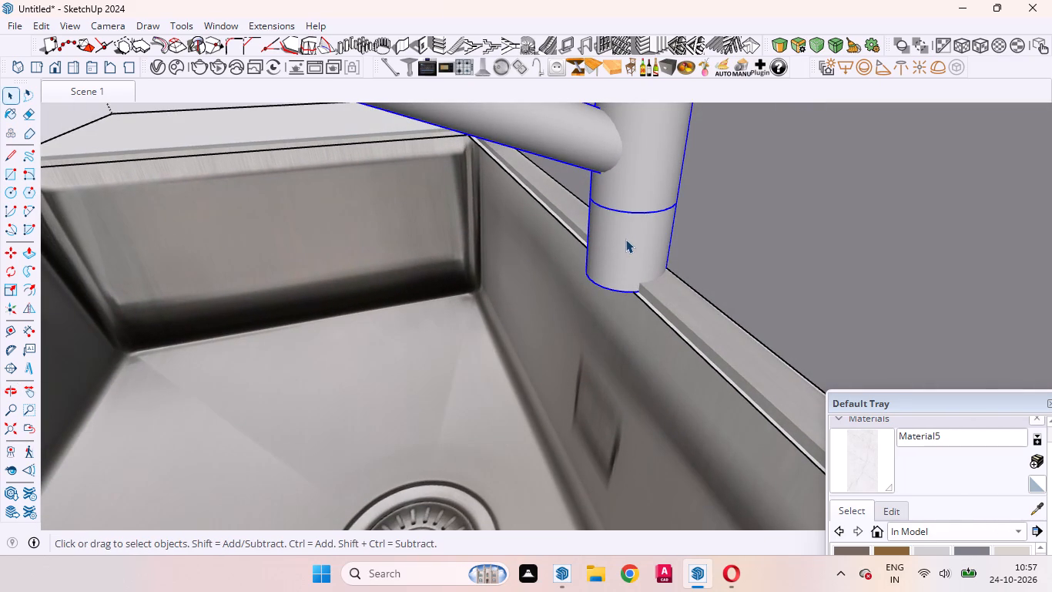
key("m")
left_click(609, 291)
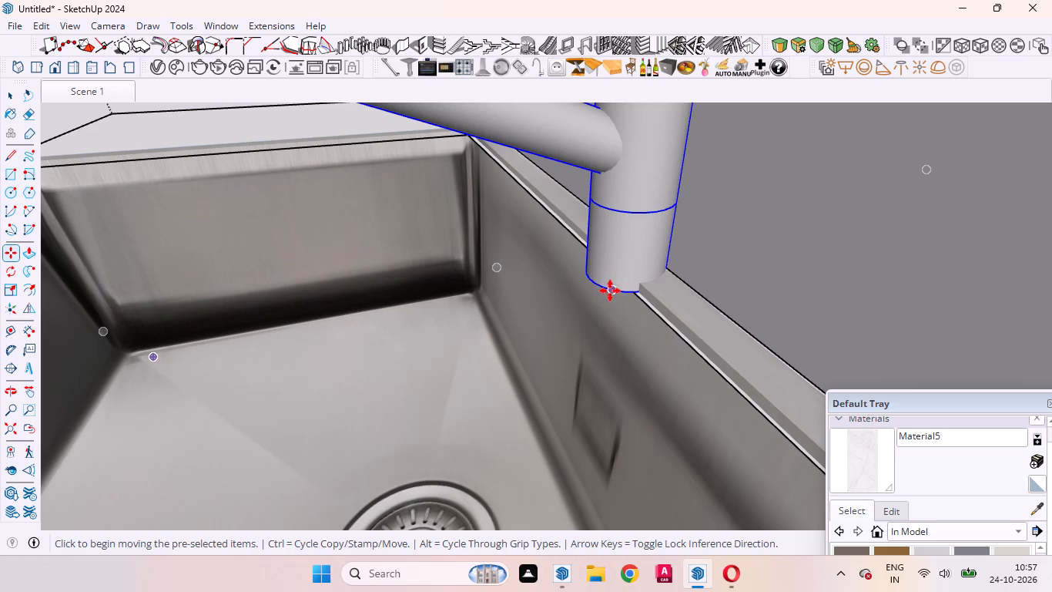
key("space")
Examine the sink and tap within the kitchen counter run and the wider house model.
scroll(511, 330, "down", 2)
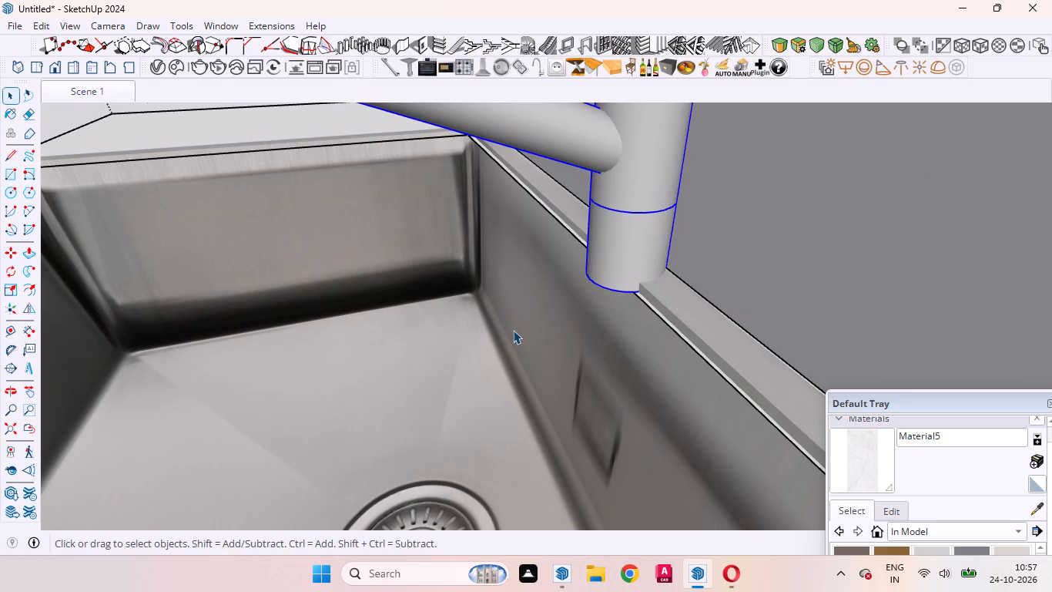
scroll(513, 330, "down", 1)
middle_click_drag(551, 381, 761, 447)
scroll(577, 351, "down", 9)
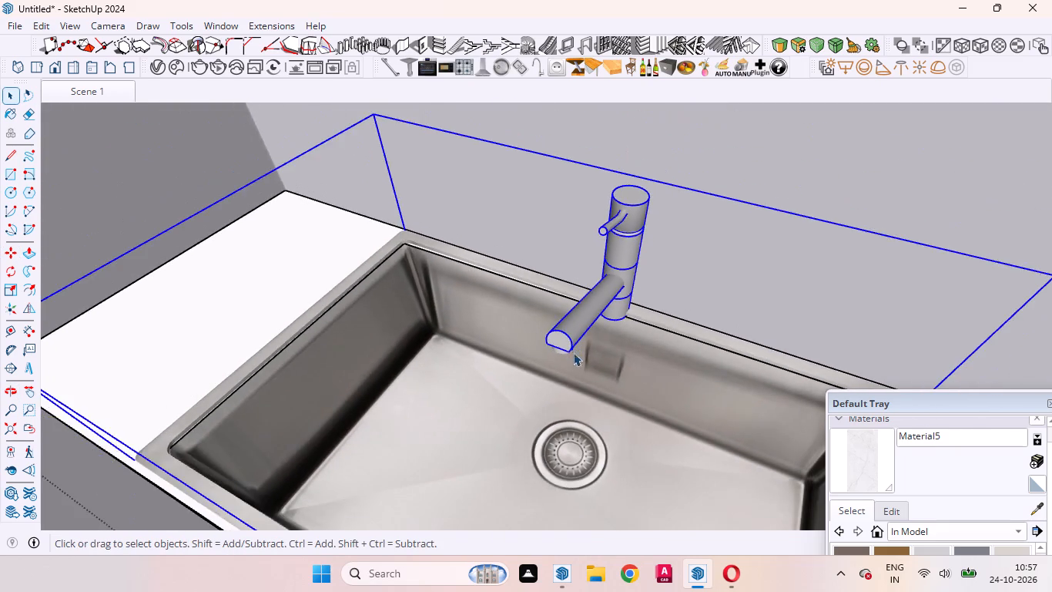
middle_click_drag(573, 358, 678, 381)
scroll(634, 378, "down", 10)
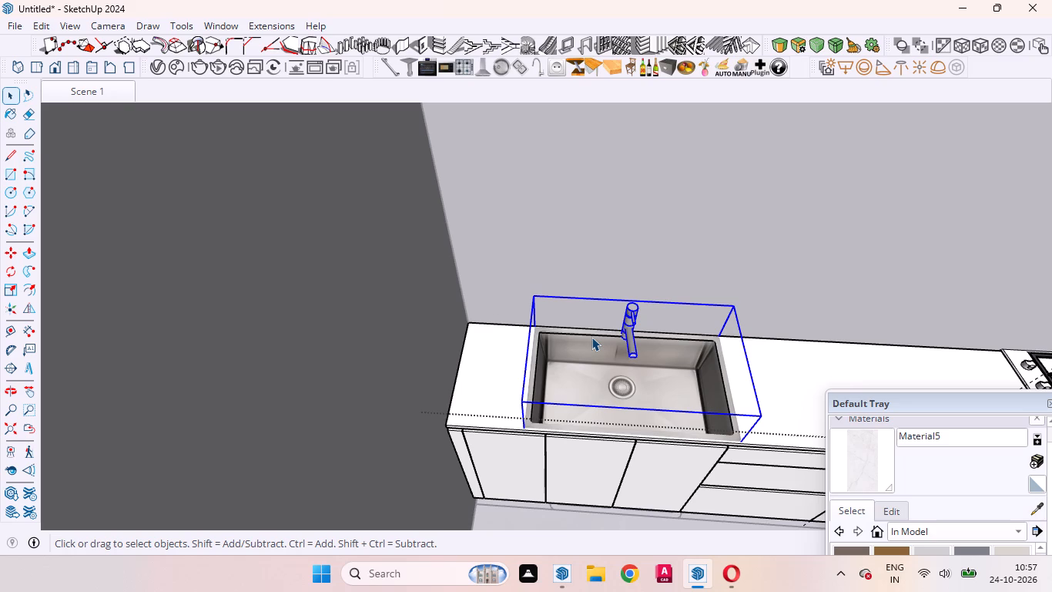
scroll(598, 445, "down", 4)
middle_click_drag(591, 389, 535, 510)
scroll(591, 389, "up", 1)
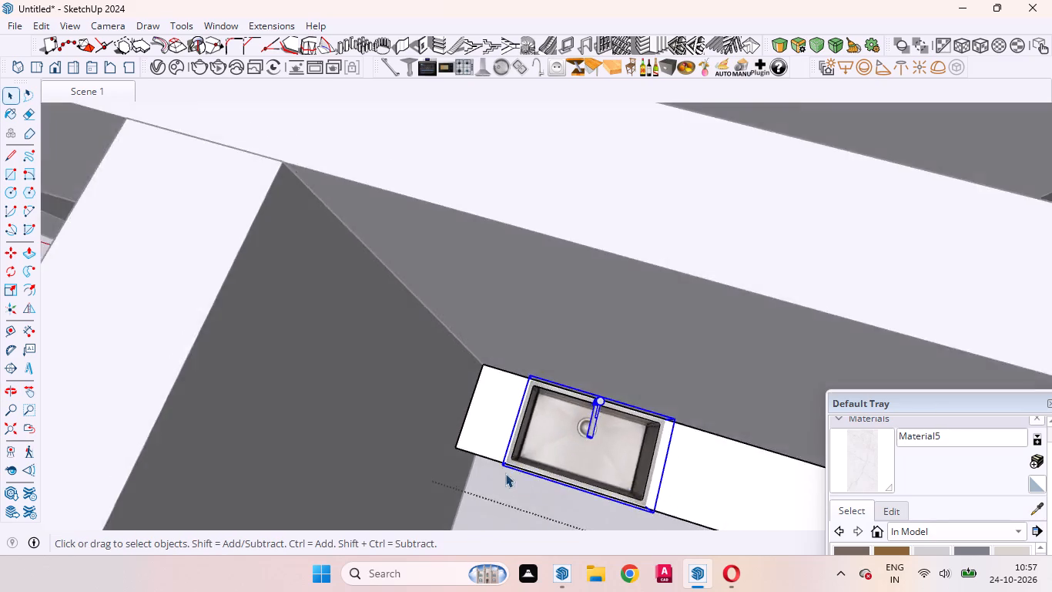
scroll(503, 468, "down", 5)
scroll(490, 378, "down", 15)
left_click(709, 372)
Open the floor plan linework below the sink cabinets for editing and delete the counter's front line and the double-bowl sink symbol.
scroll(563, 378, "up", 3)
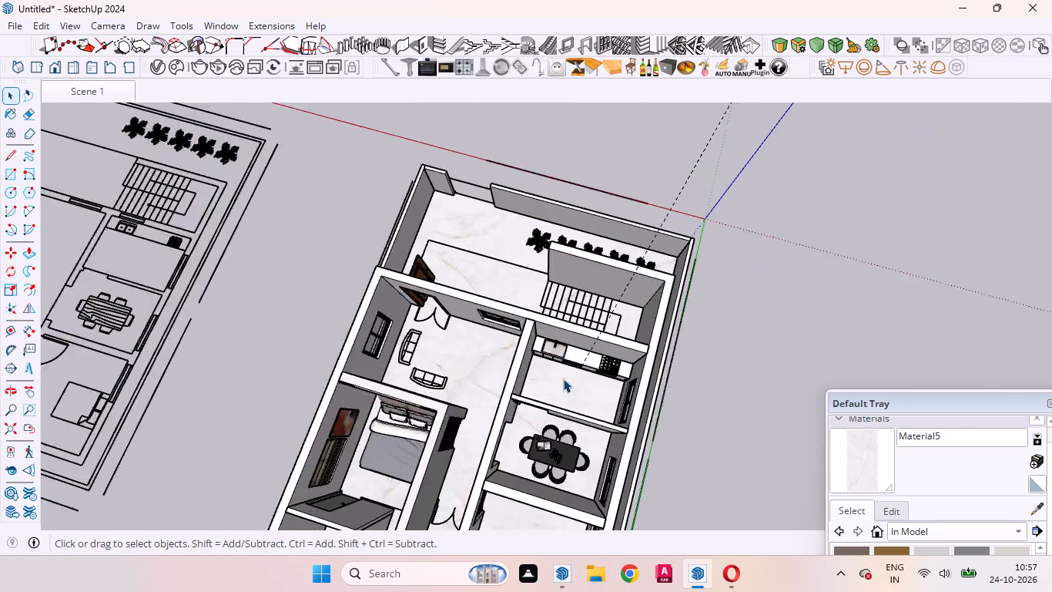
scroll(563, 378, "up", 8)
middle_click_drag(547, 395, 624, 226)
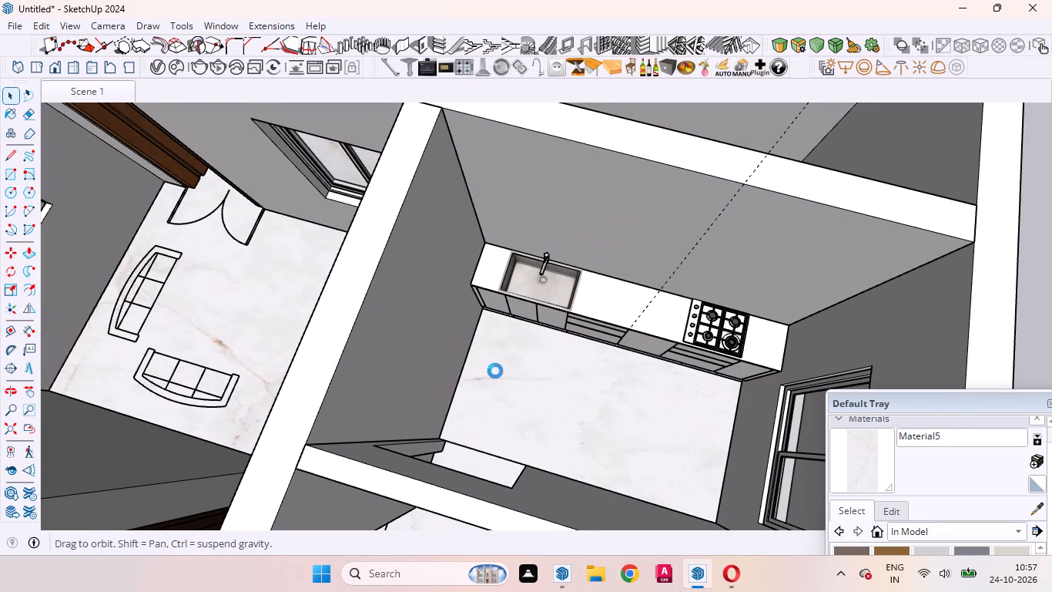
middle_click_drag(500, 369, 647, 240)
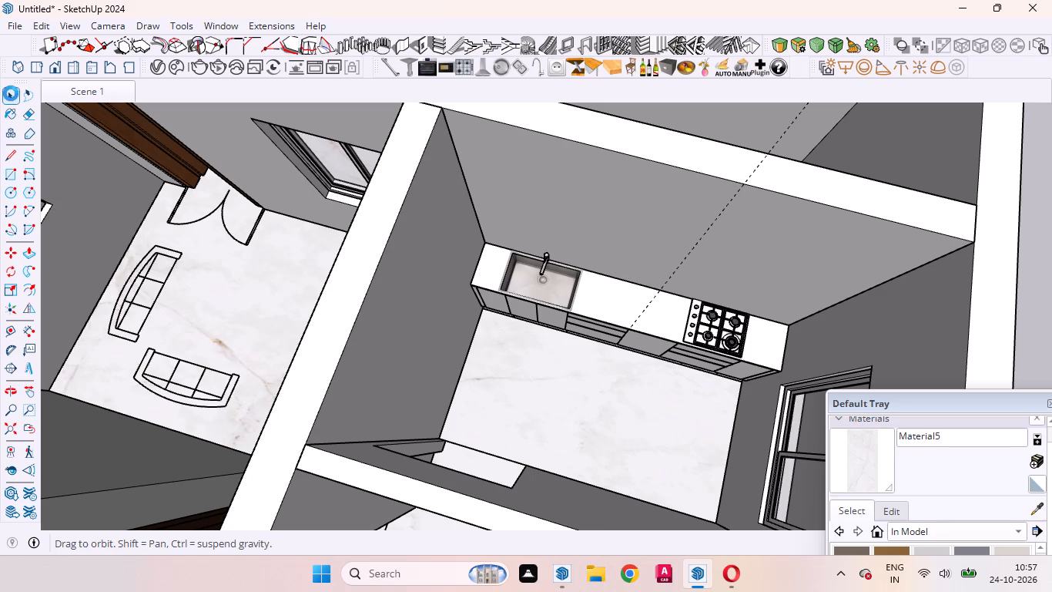
left_click(12, 94)
middle_click_drag(581, 359, 617, 262)
middle_click_drag(617, 262, 632, 230)
scroll(626, 243, "up", 1)
middle_click_drag(531, 367, 626, 251)
middle_click_drag(548, 333, 622, 205)
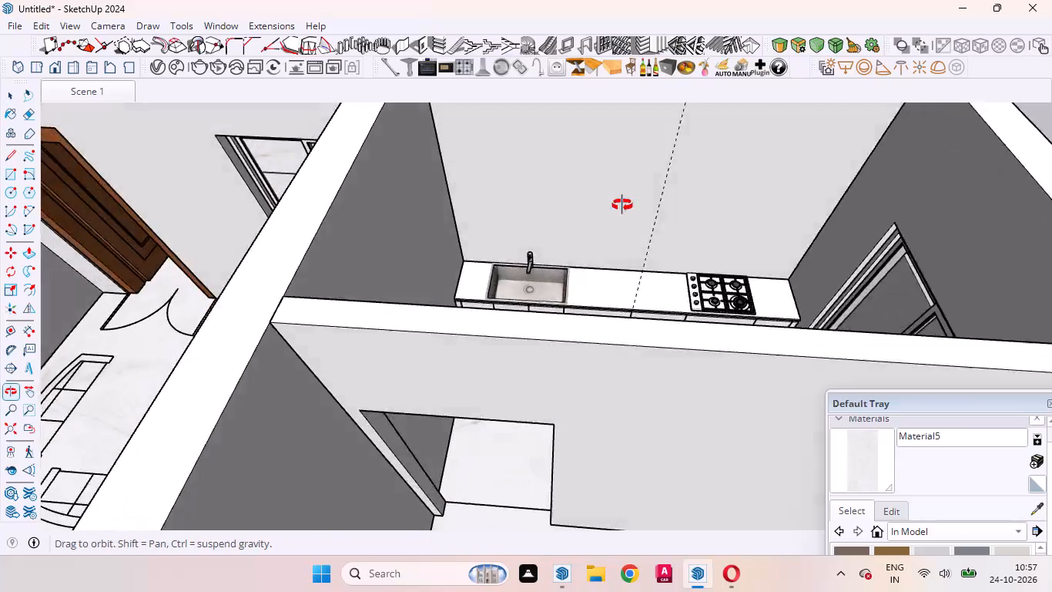
middle_click_drag(622, 205, 655, 177)
scroll(546, 407, "up", 9)
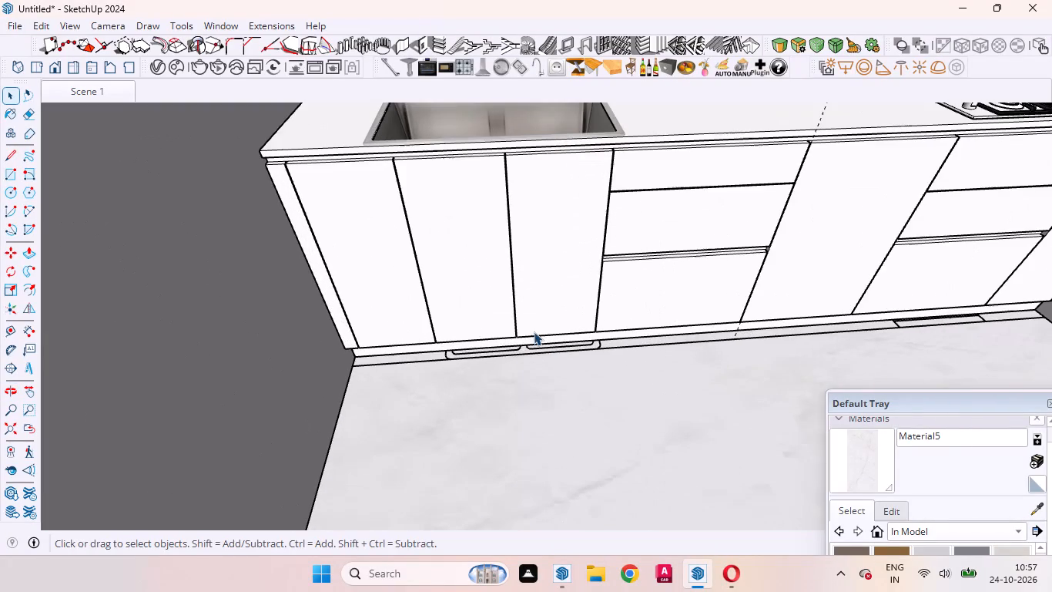
scroll(534, 331, "up", 16)
scroll(511, 357, "up", 10)
left_click(524, 354)
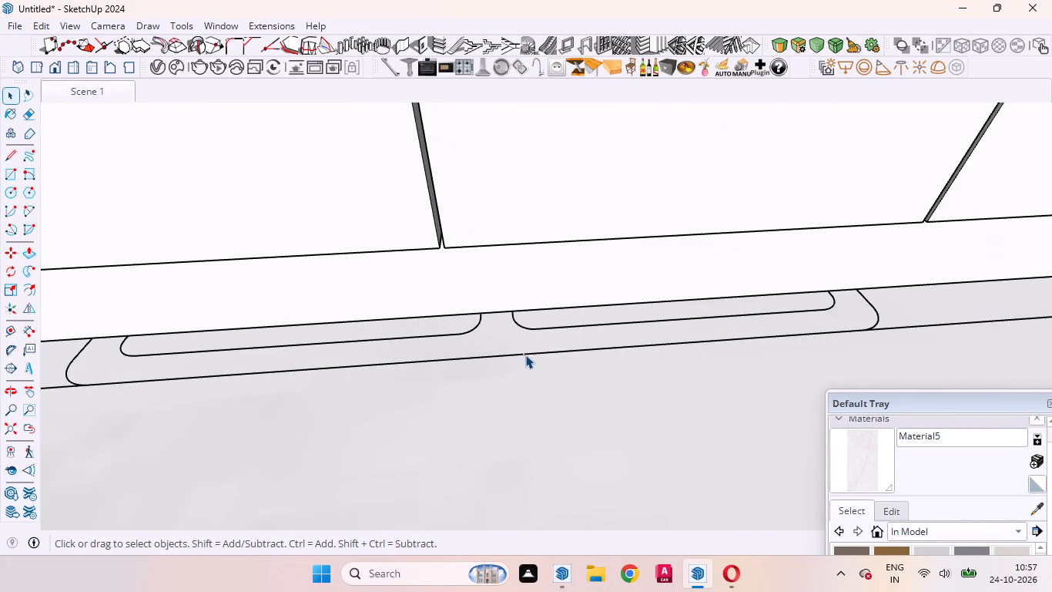
double_click(525, 355)
left_click(521, 355)
triple_click(518, 353)
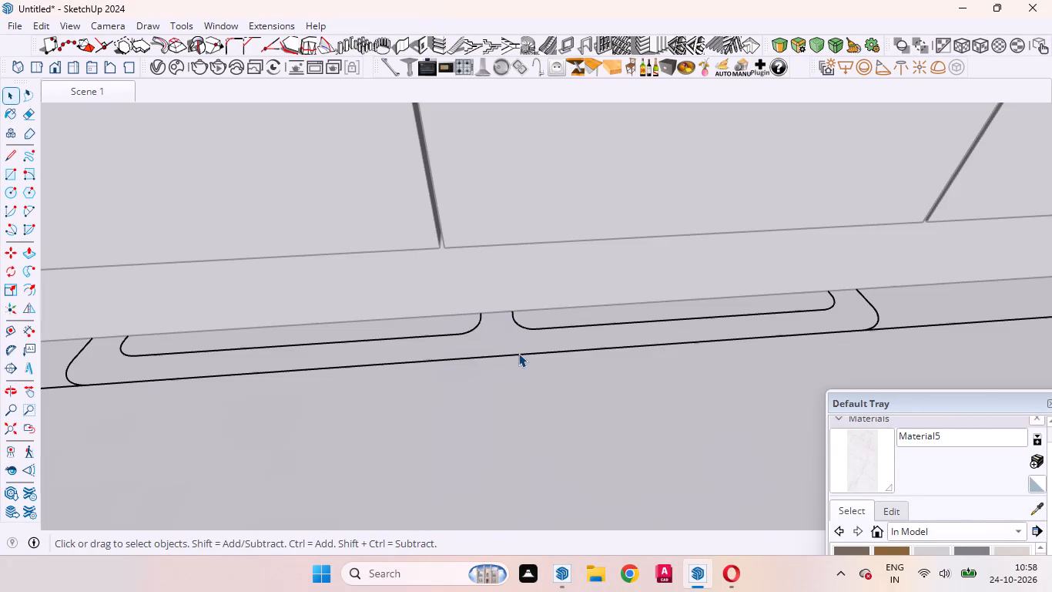
key("Delete")
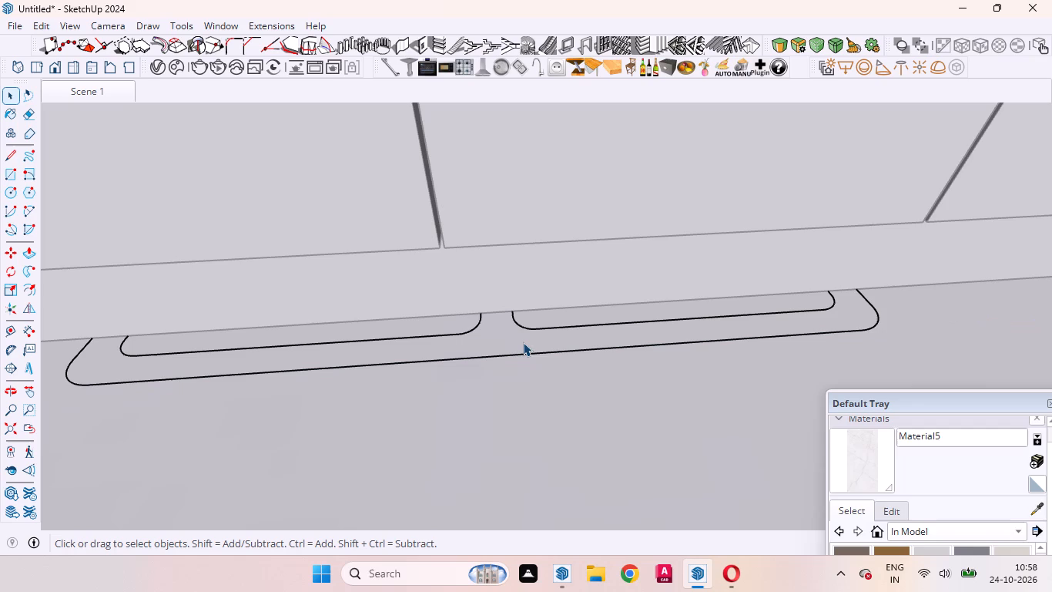
left_click(529, 355)
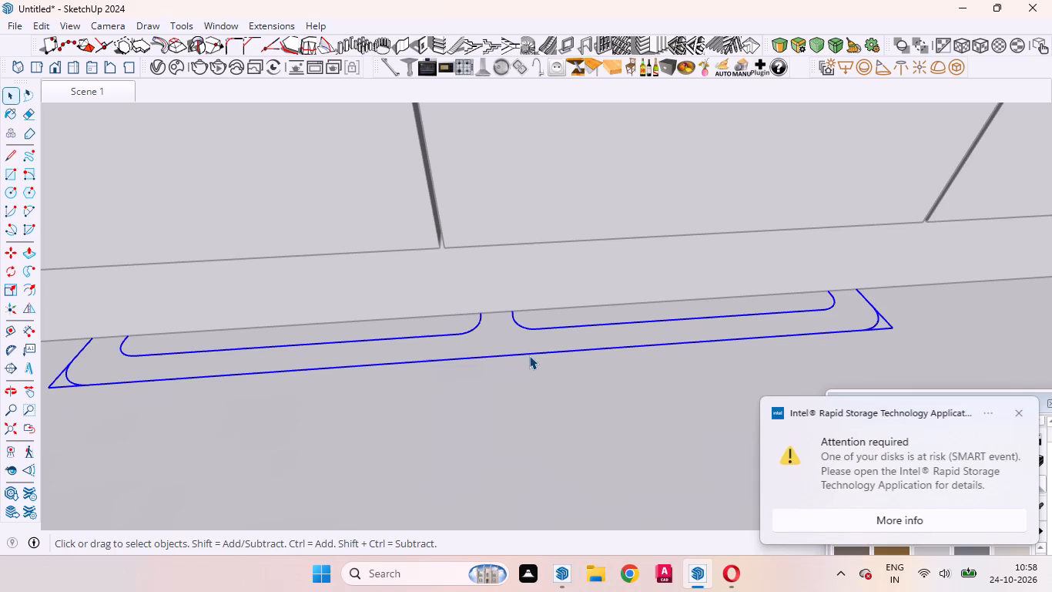
key("Delete")
scroll(319, 326, "down", 5)
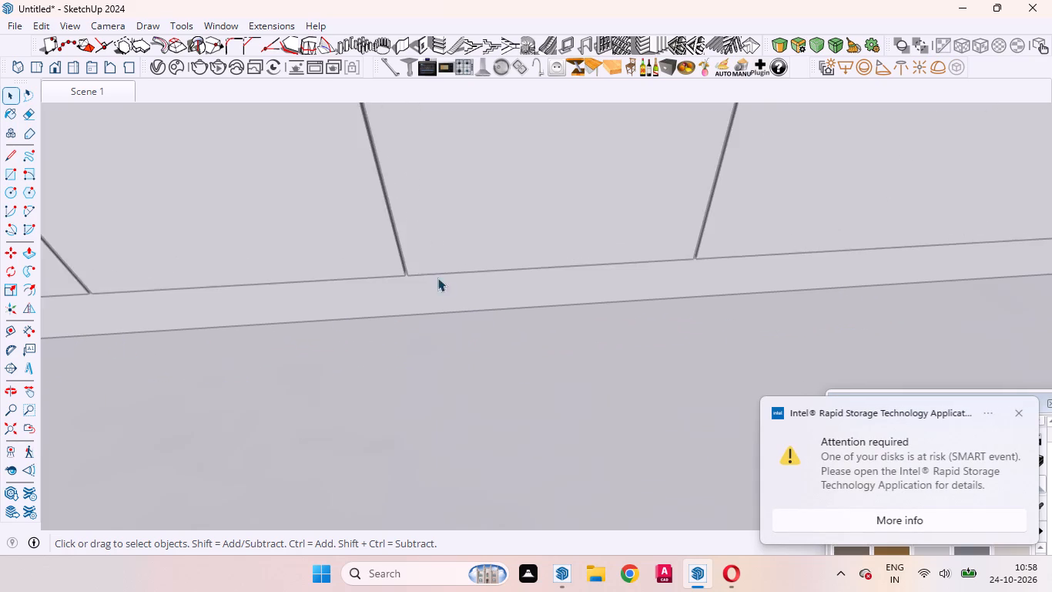
middle_click_drag(439, 281, 442, 490)
scroll(439, 414, "down", 20)
scroll(439, 414, "down", 5)
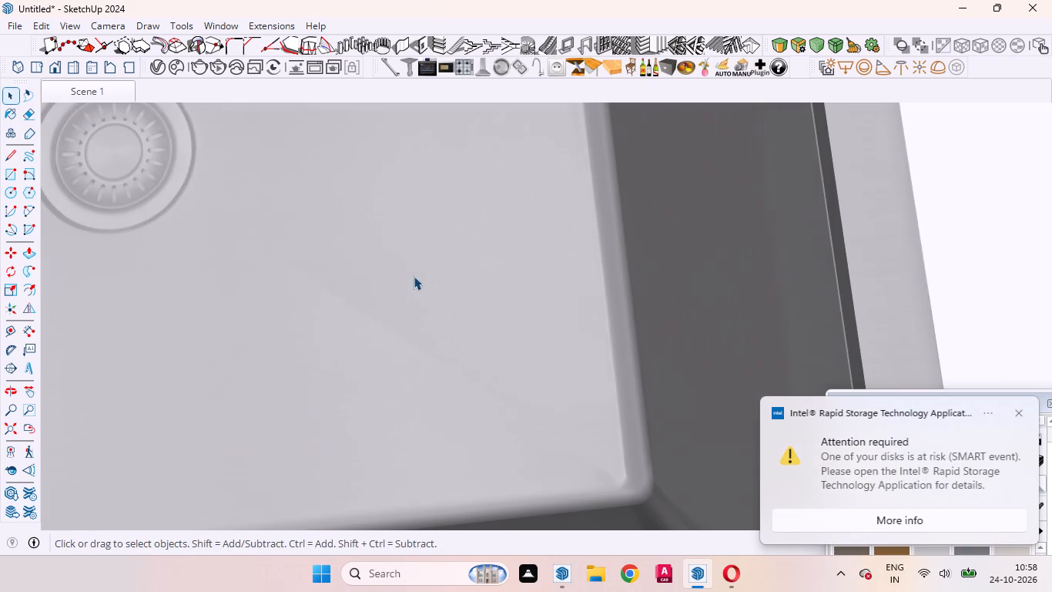
Return to the kitchen counter run and close the floor plan linework group that is open for editing.
left_click(31, 424)
scroll(479, 294, "down", 4)
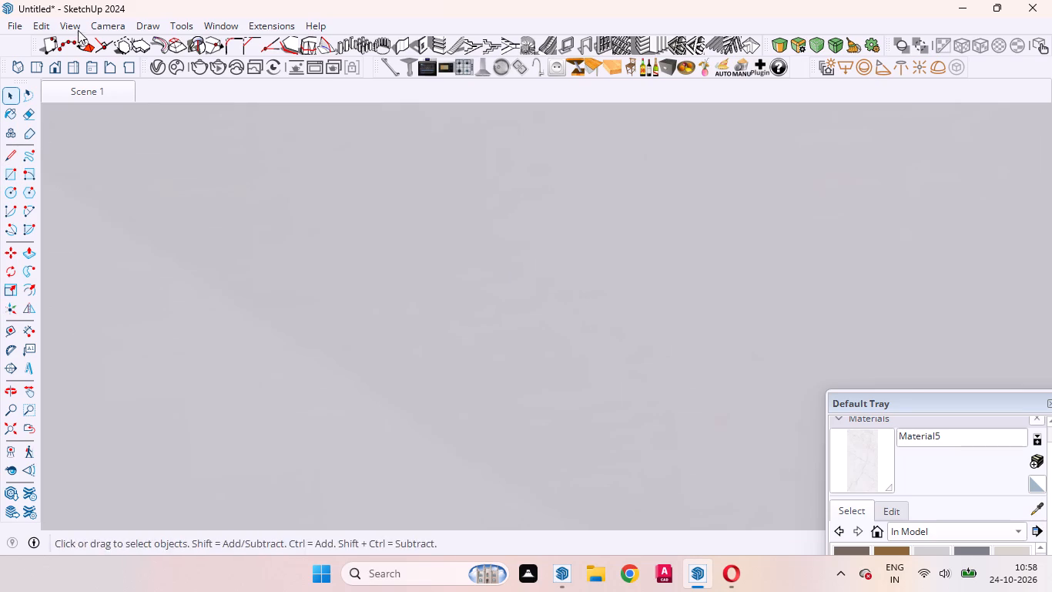
left_click(43, 64)
scroll(745, 365, "down", 16)
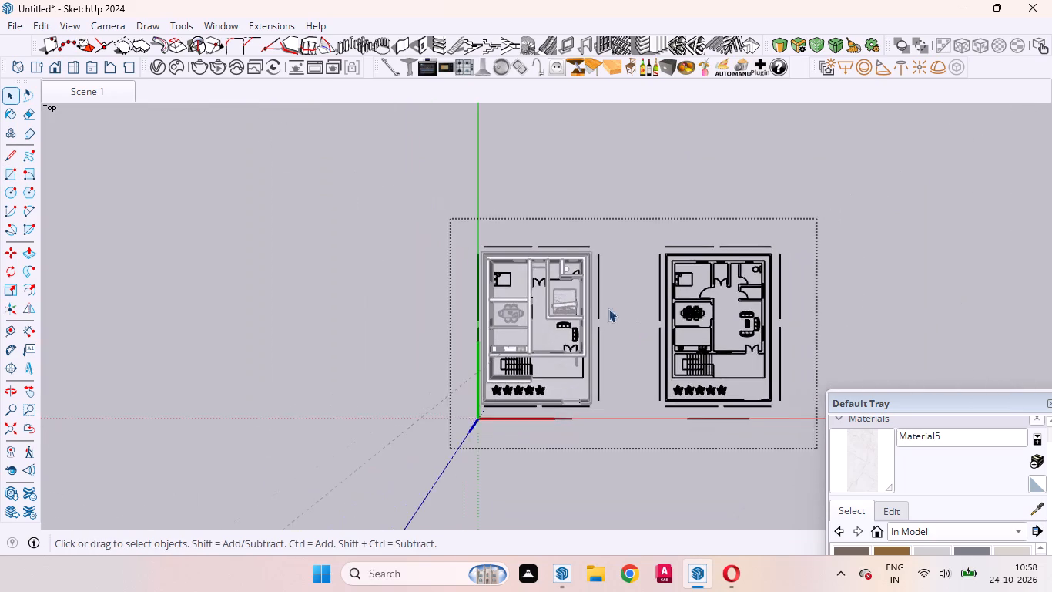
scroll(517, 292, "up", 13)
scroll(575, 265, "down", 4)
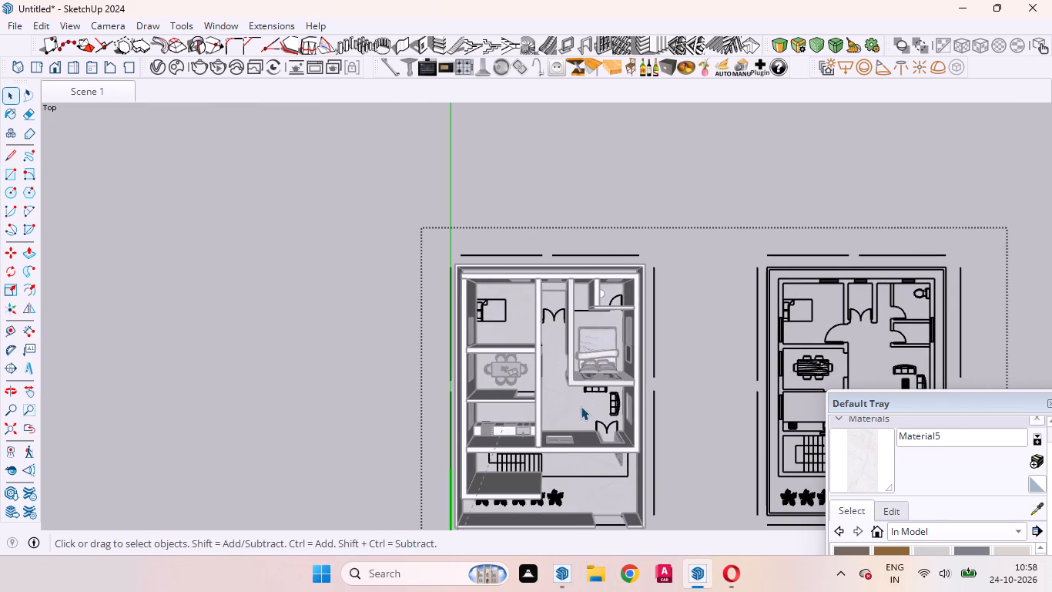
middle_click_drag(575, 418, 78, 240)
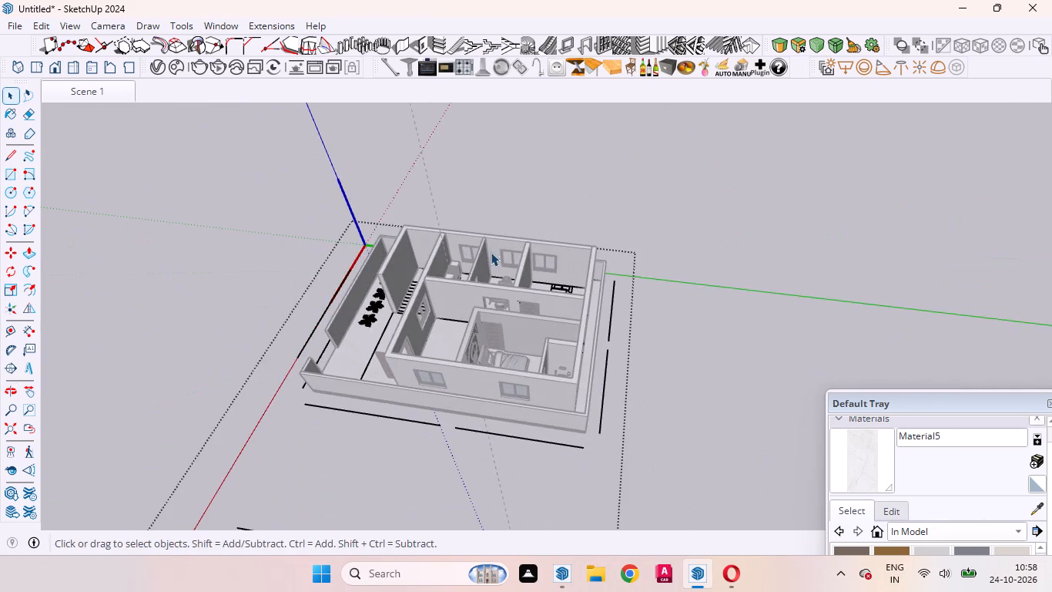
middle_click_drag(482, 286, 224, 355)
scroll(513, 182, "up", 17)
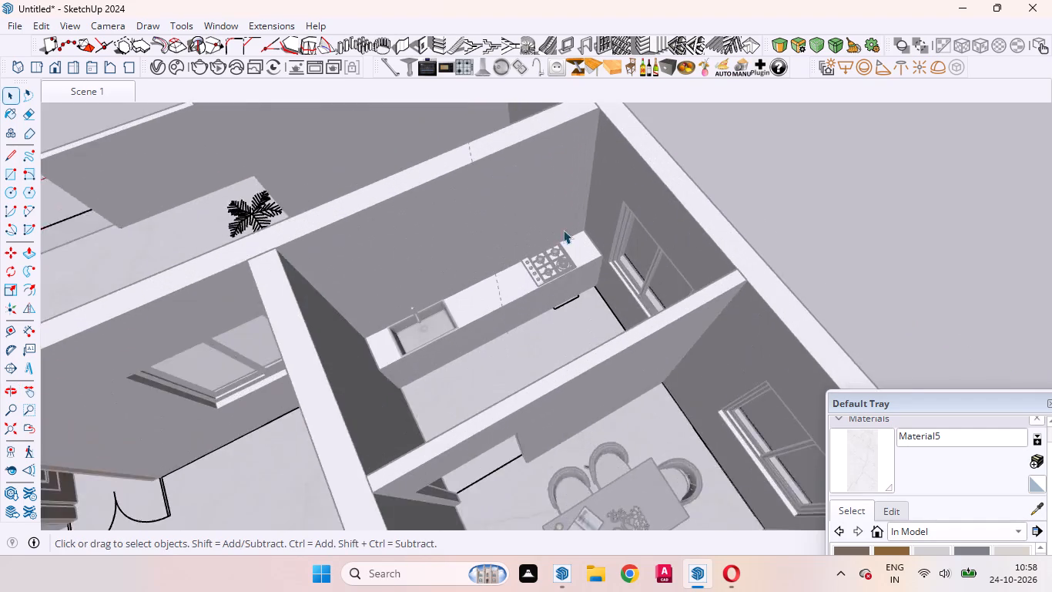
scroll(563, 230, "up", 3)
middle_click_drag(559, 319, 552, 286)
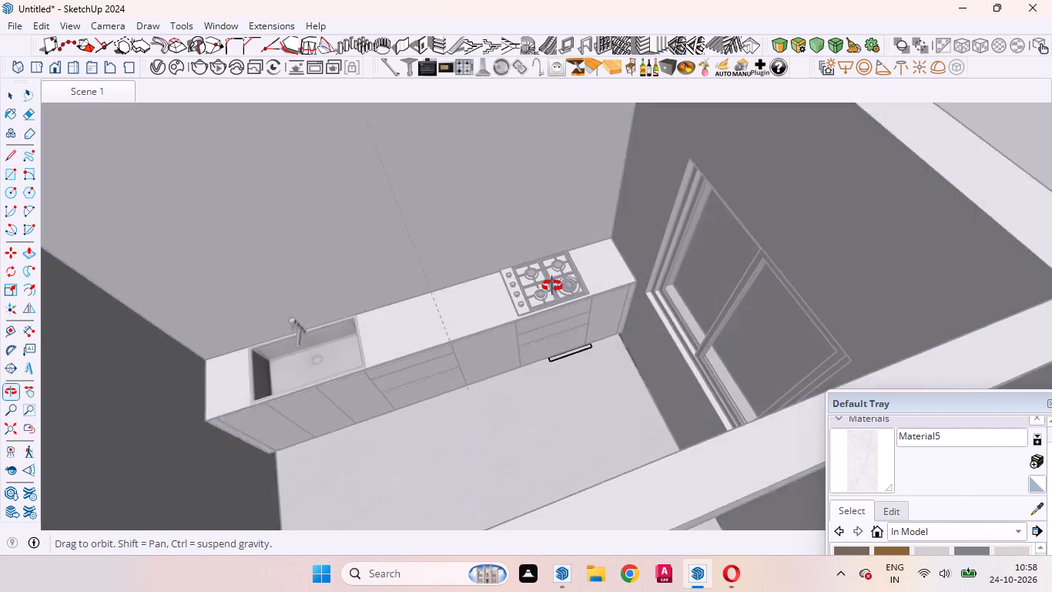
middle_click_drag(552, 286, 561, 288)
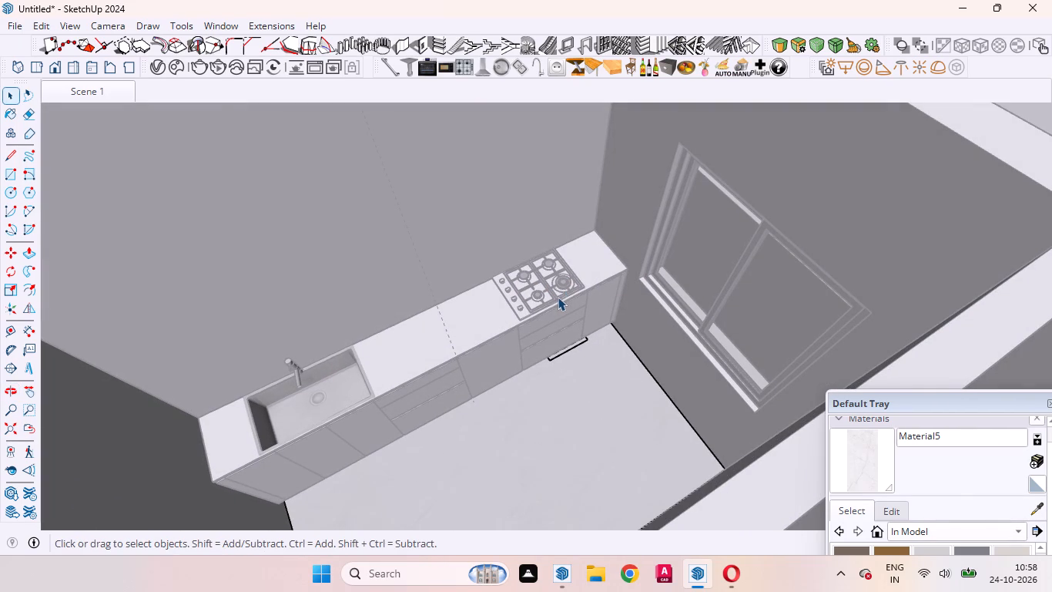
scroll(563, 292, "down", 11)
left_click(902, 261)
Open the kitchen cabinet group, delete the vertical dashed guide crossing the countertop between sink and cooktop, and close the group.
scroll(598, 281, "up", 10)
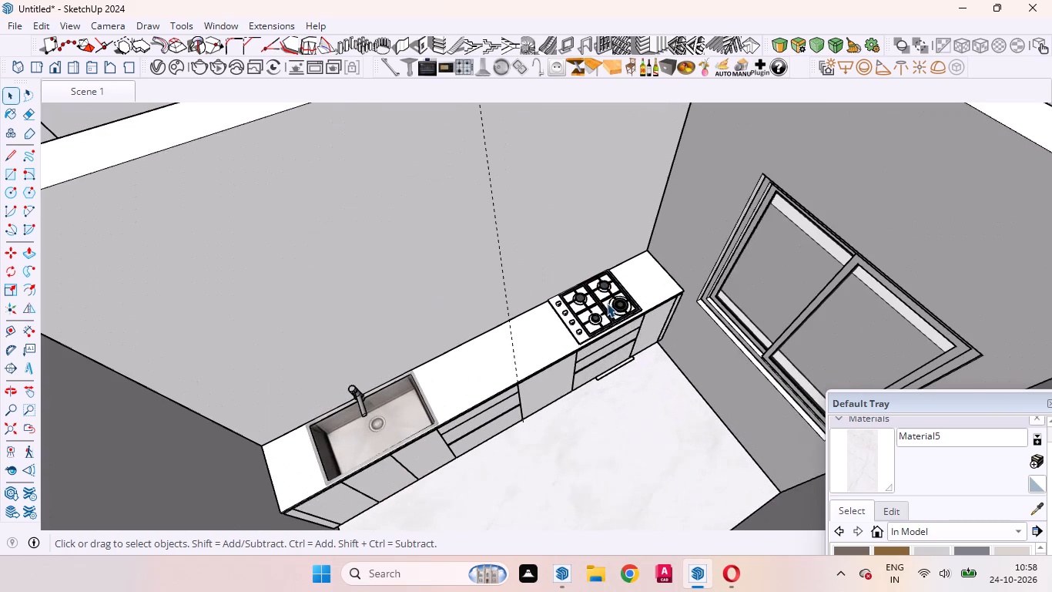
left_click(508, 308)
left_click(505, 283)
triple_click(504, 282)
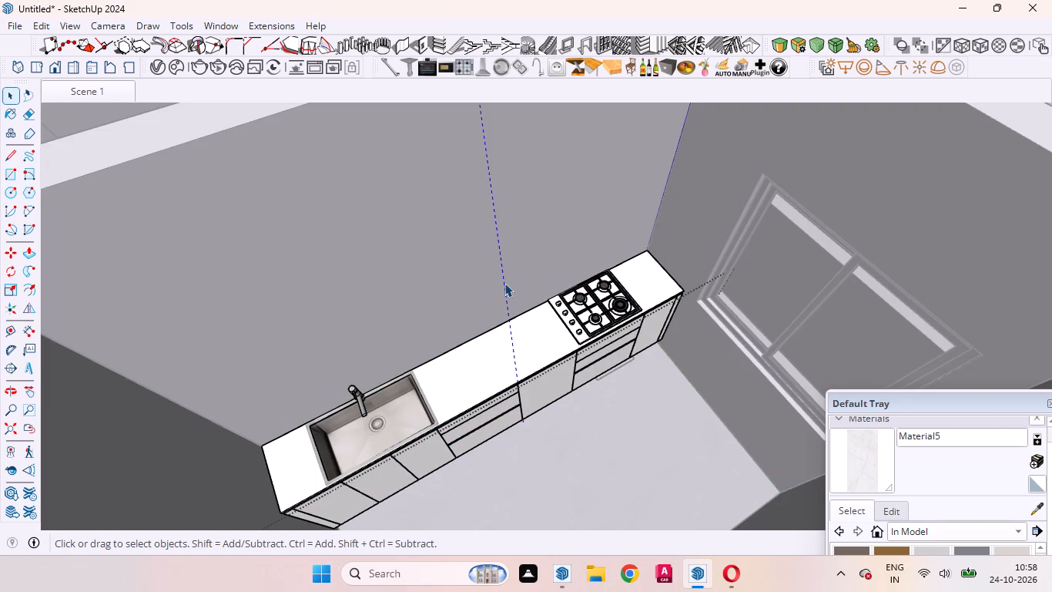
key("Delete")
scroll(519, 388, "up", 3)
middle_click_drag(521, 425, 607, 318)
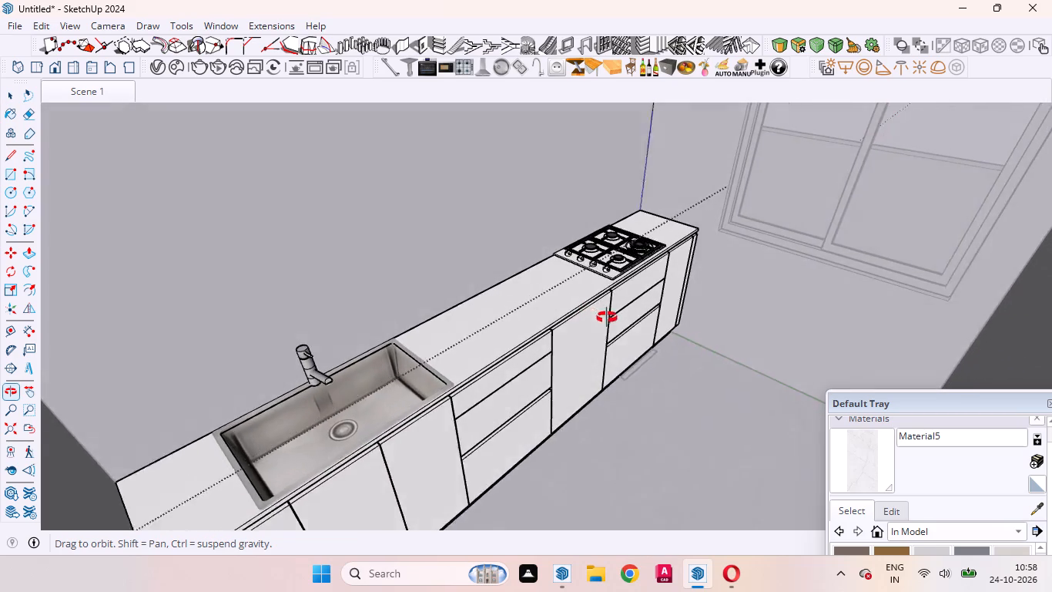
middle_click_drag(607, 318, 615, 321)
scroll(623, 401, "down", 4)
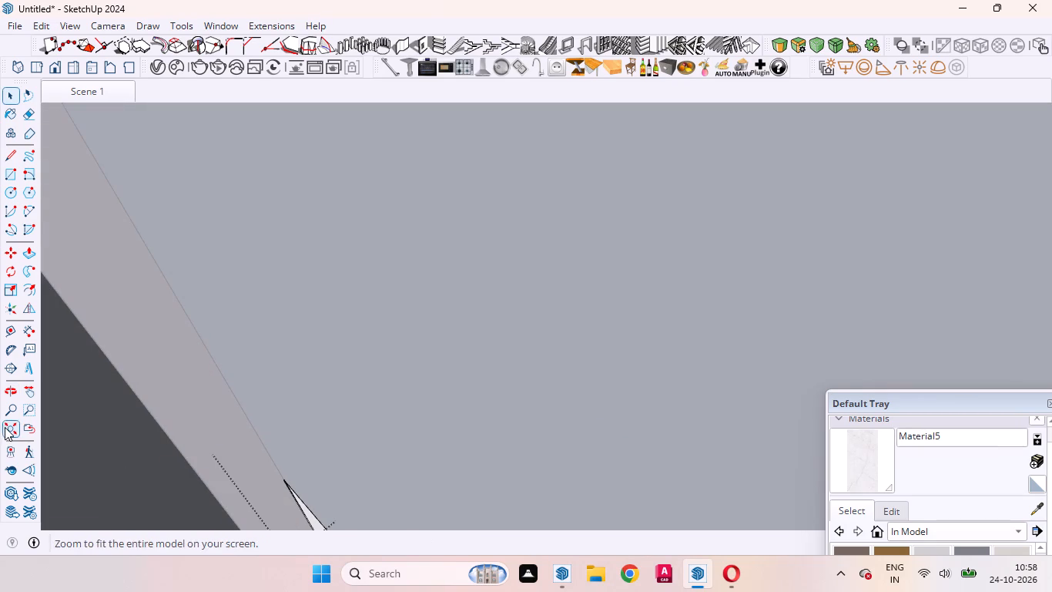
left_click(32, 423)
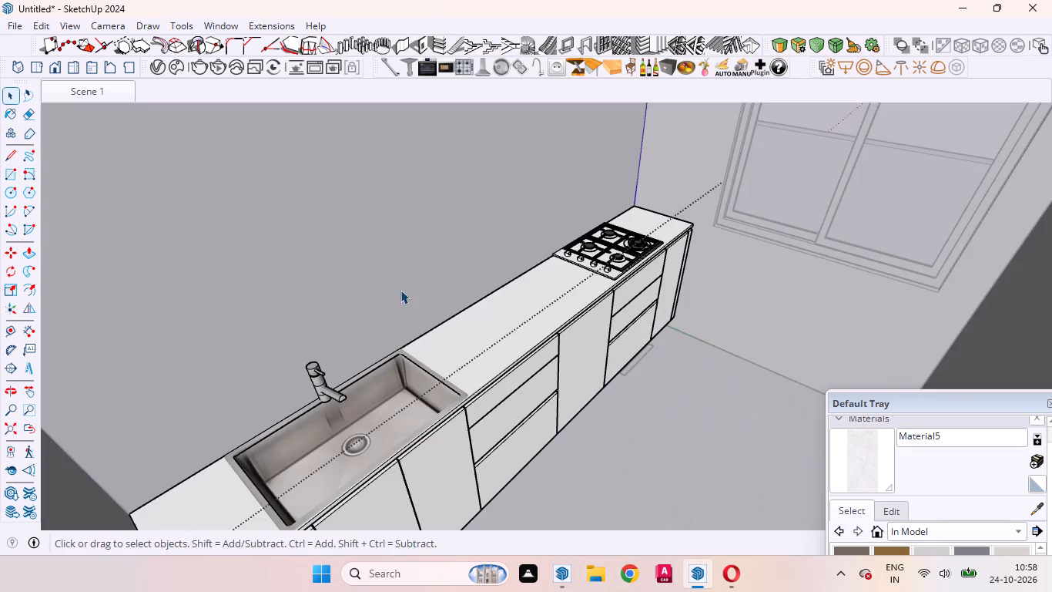
middle_click_drag(404, 301, 213, 532)
scroll(867, 247, "down", 16)
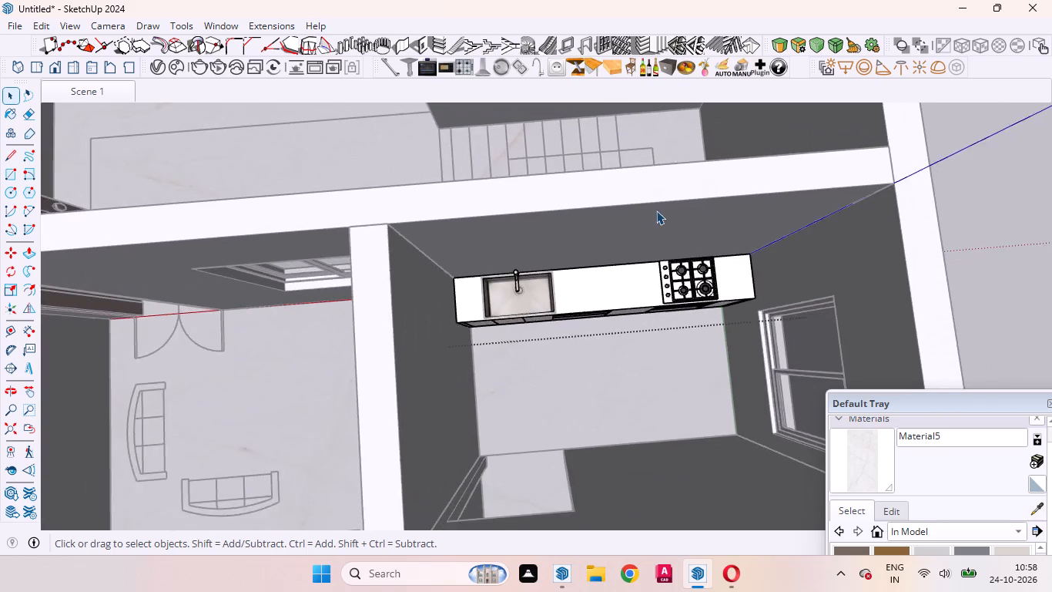
scroll(656, 210, "down", 2)
left_click(966, 275)
Inside the floor plan linework, delete the leftover narrow rectangular symbol on the floor below the cooktop cabinets, and close the group.
scroll(777, 251, "up", 10)
middle_click_drag(510, 347, 656, 252)
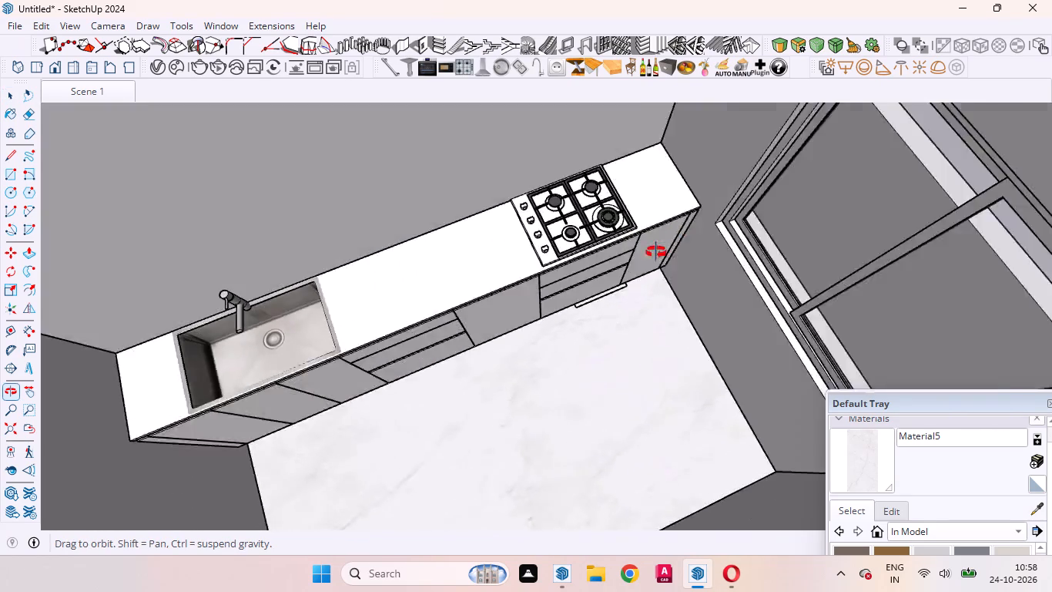
middle_click_drag(656, 252, 806, 163)
scroll(583, 294, "up", 13)
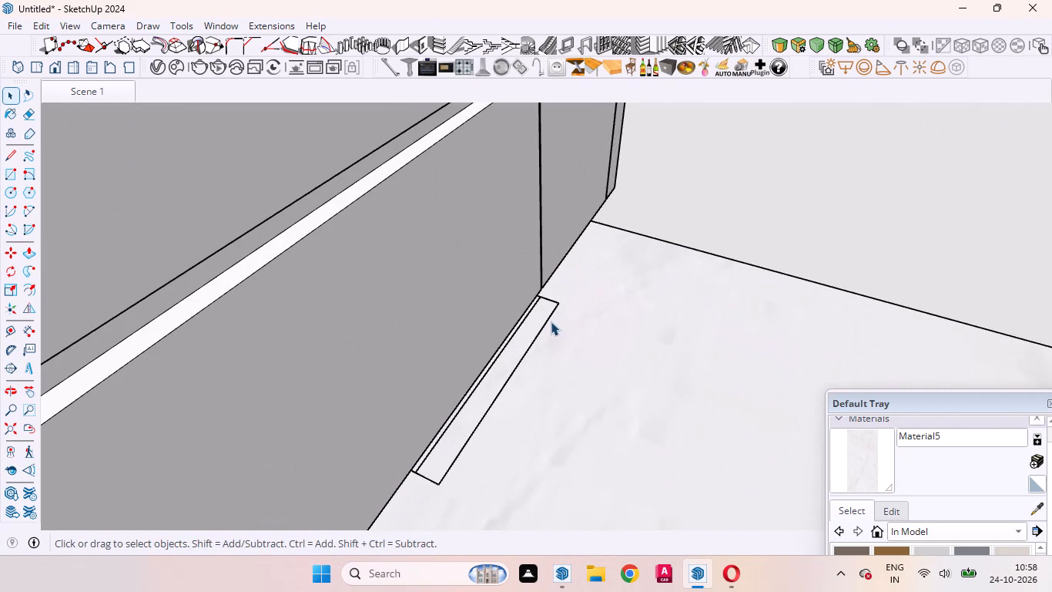
left_click(550, 318)
double_click(548, 316)
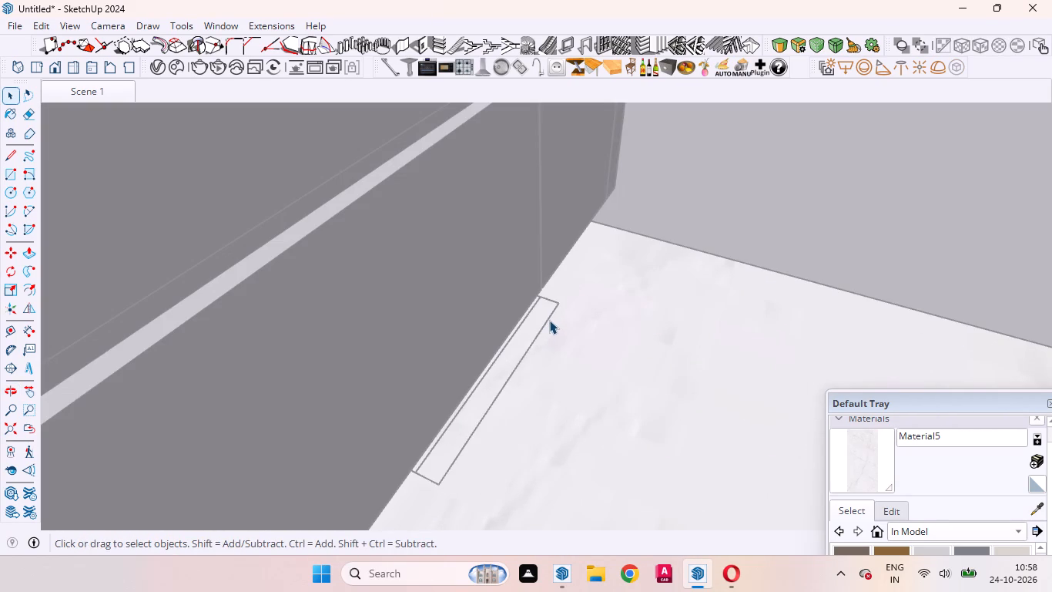
left_click(549, 320)
left_click(549, 320)
left_click(549, 320)
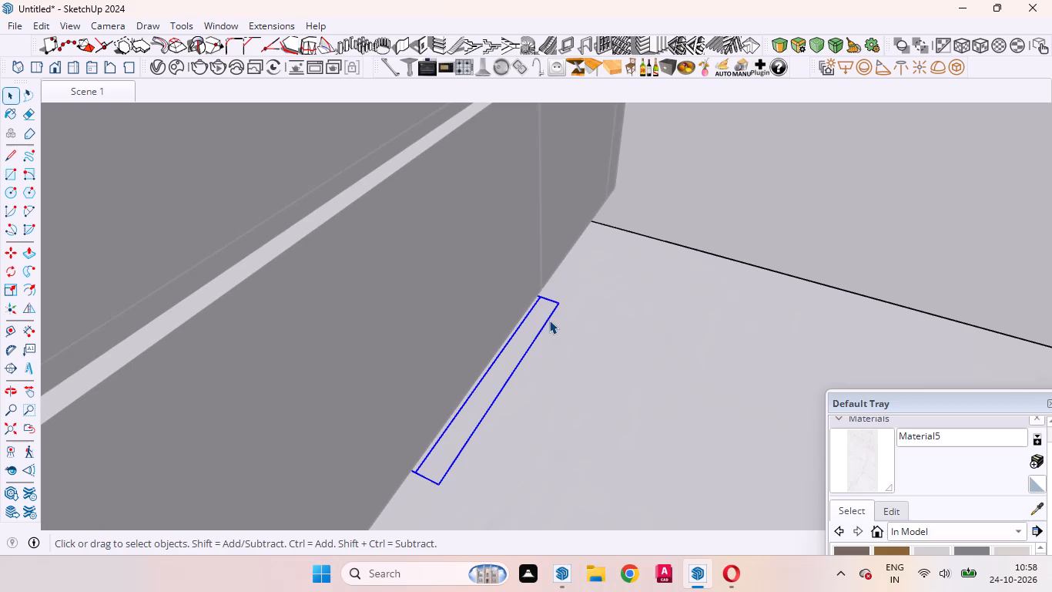
key("Delete")
middle_click_drag(682, 317, 566, 492)
scroll(749, 369, "down", 6)
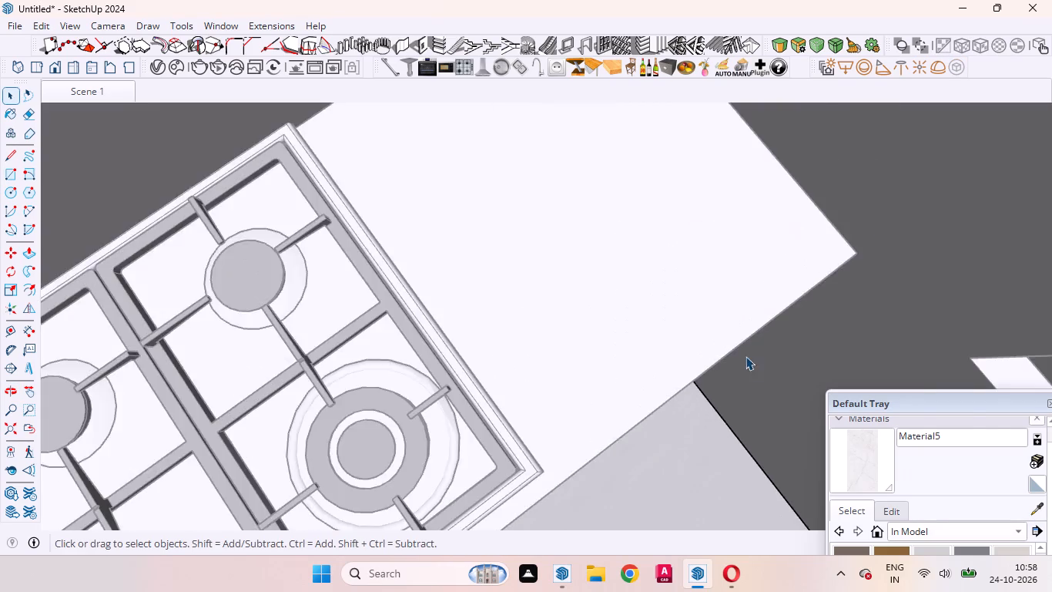
scroll(745, 356, "down", 20)
scroll(745, 356, "down", 14)
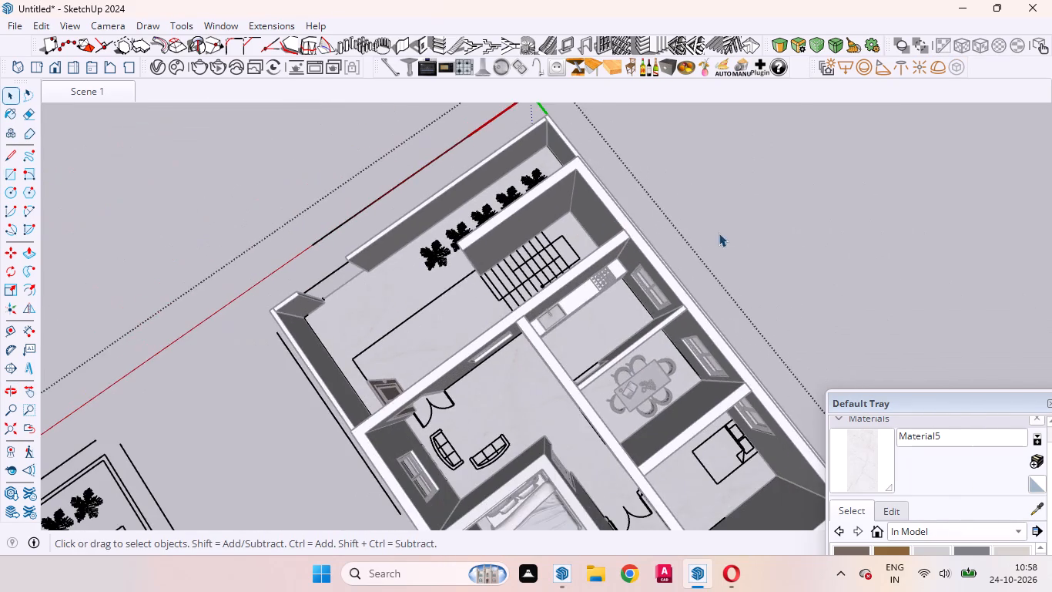
double_click(733, 245)
Place a horizontal guide on the kitchen wall 2' above the countertop's back edge.
scroll(628, 268, "up", 16)
middle_click_drag(494, 372, 494, 370)
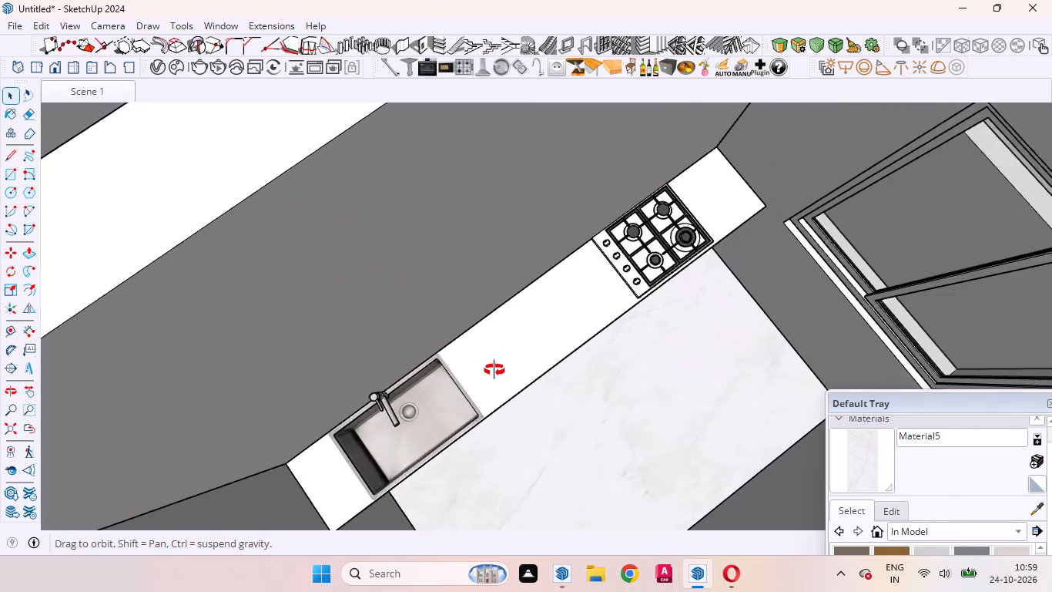
middle_click_drag(494, 370, 501, 187)
scroll(317, 259, "up", 9)
middle_click_drag(395, 372, 349, 385)
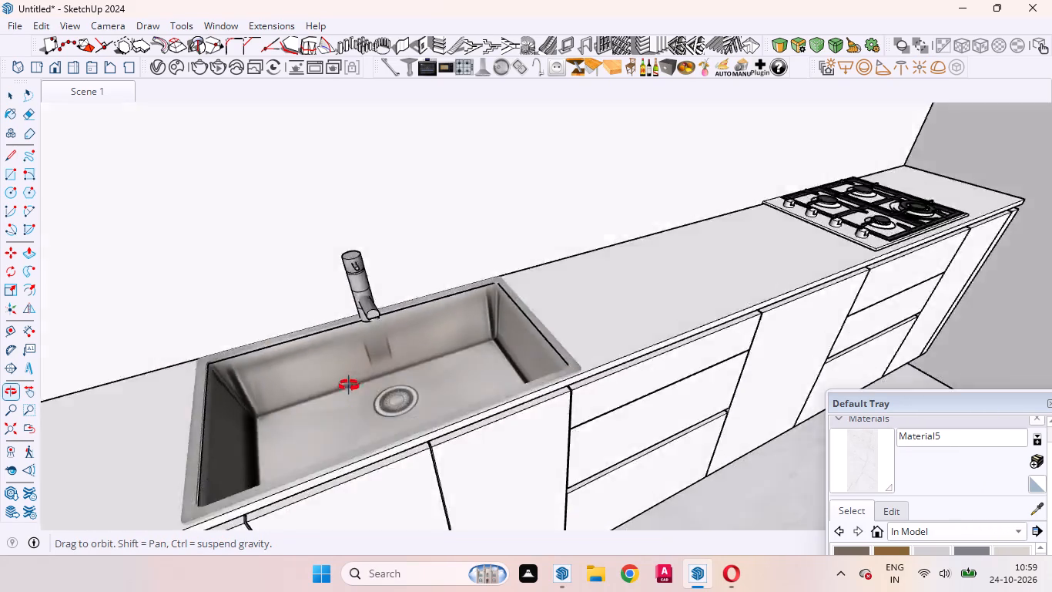
middle_click_drag(349, 385, 362, 465)
key("t")
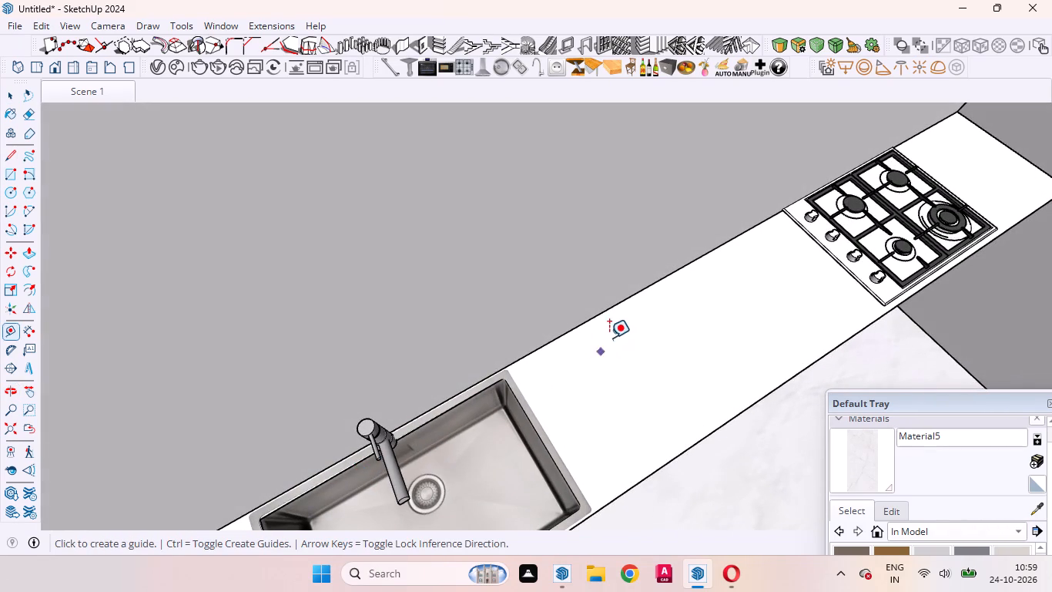
left_click(608, 313)
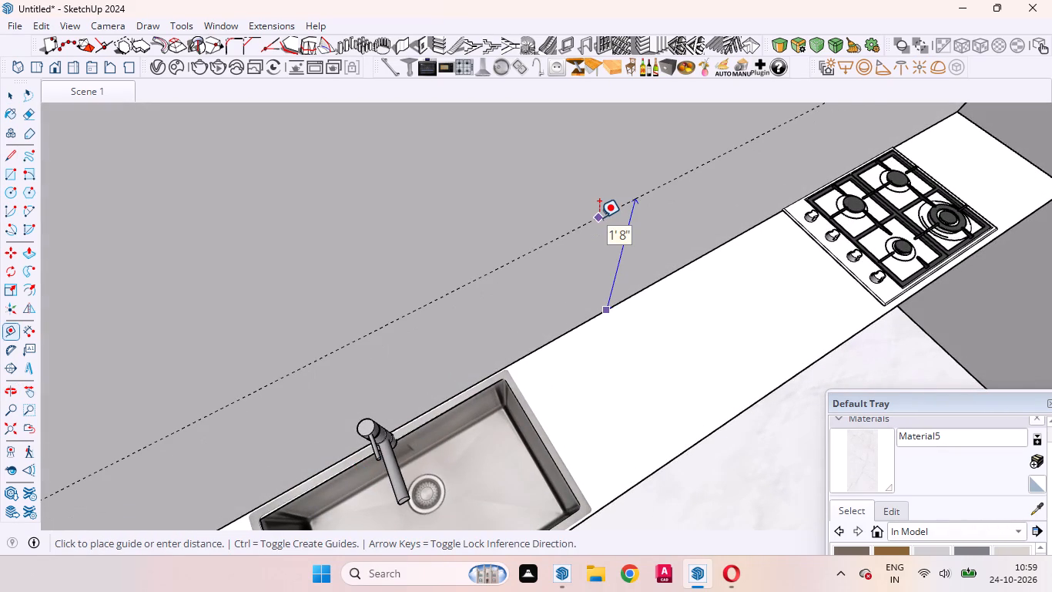
type("2'")
key("Return")
Place a second horizontal guide on the kitchen wall 2' above the first one.
middle_click_drag(643, 289, 523, 358)
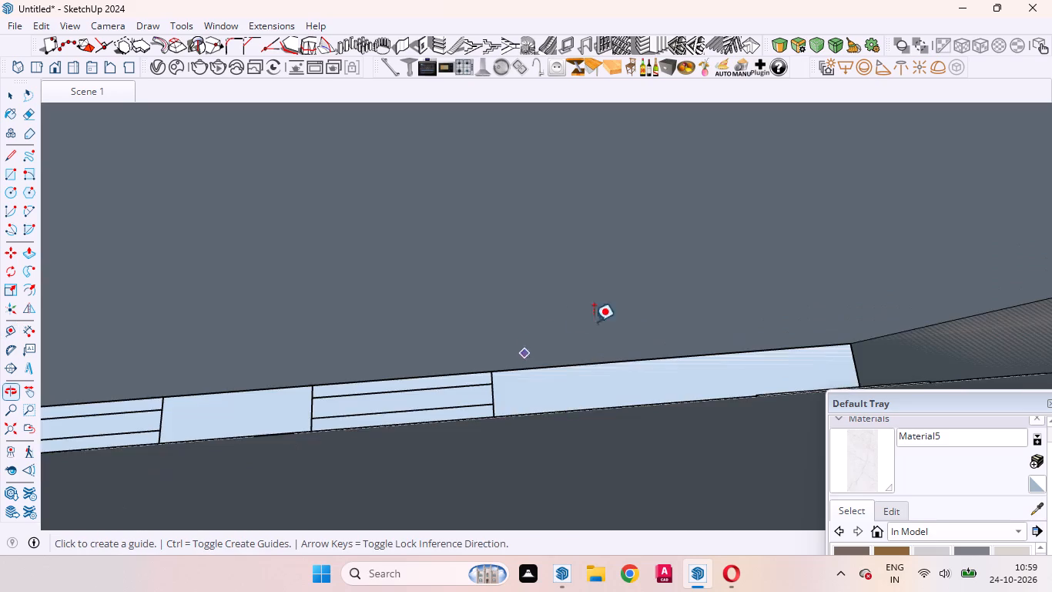
scroll(636, 309, "down", 20)
scroll(636, 309, "down", 17)
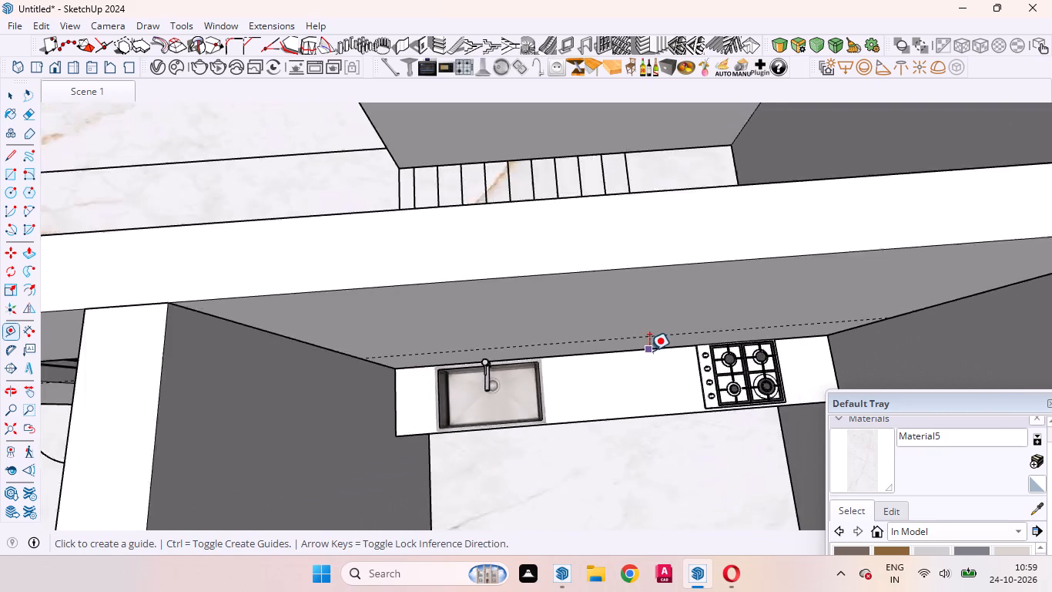
scroll(649, 351, "down", 7)
middle_click_drag(654, 385, 503, 218)
scroll(621, 332, "up", 5)
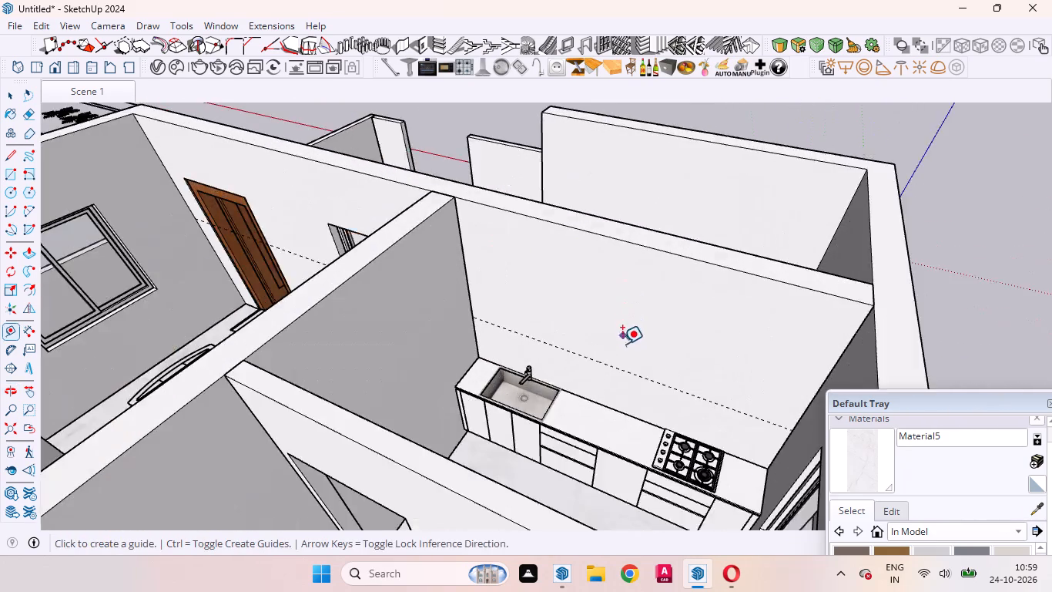
scroll(622, 344, "up", 4)
middle_click_drag(617, 370, 558, 342)
left_click(575, 370)
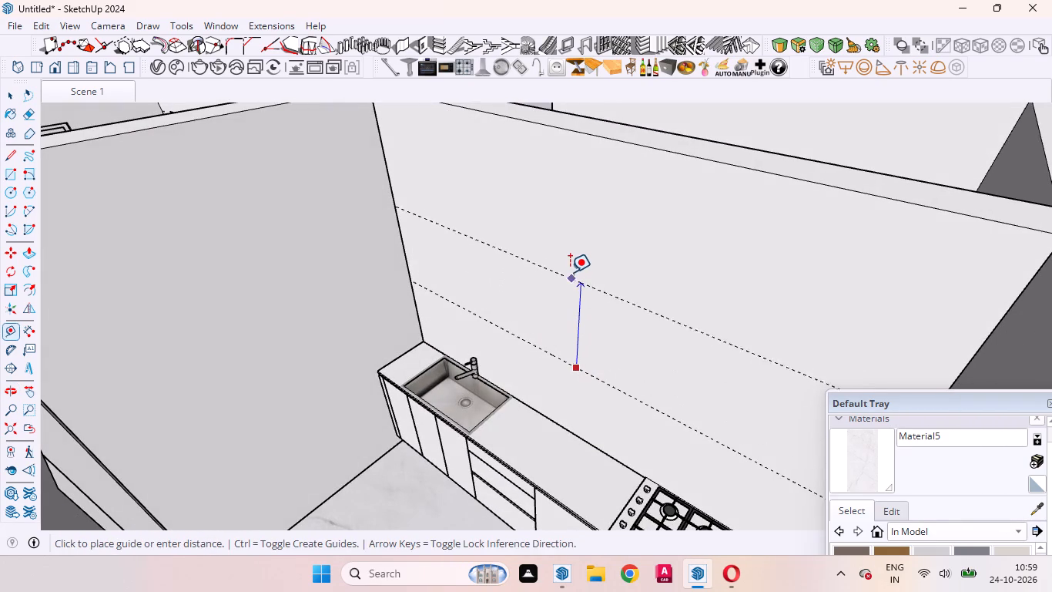
type("2'")
key("Return")
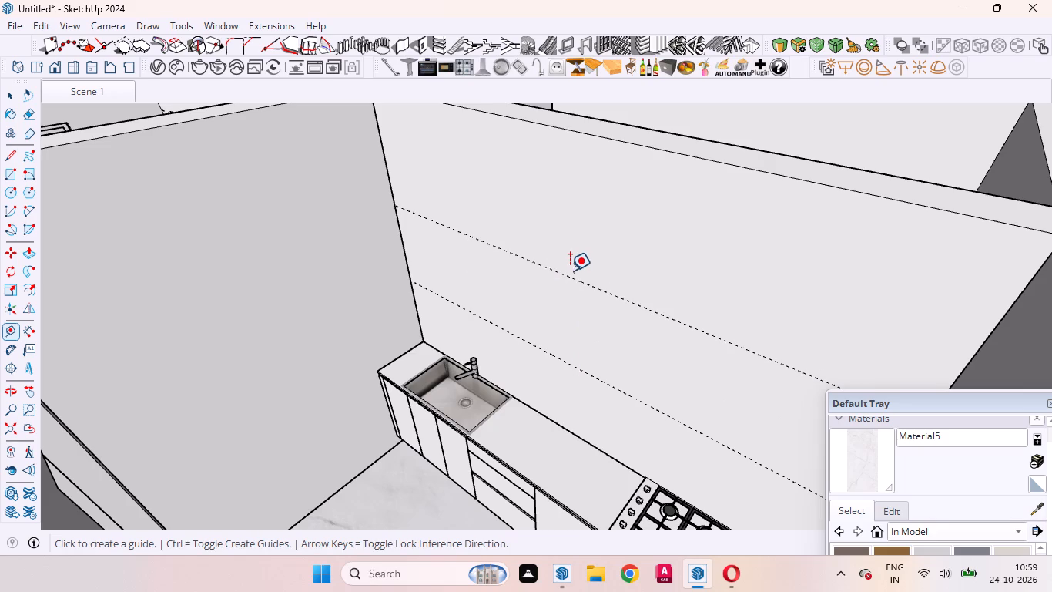
key("space")
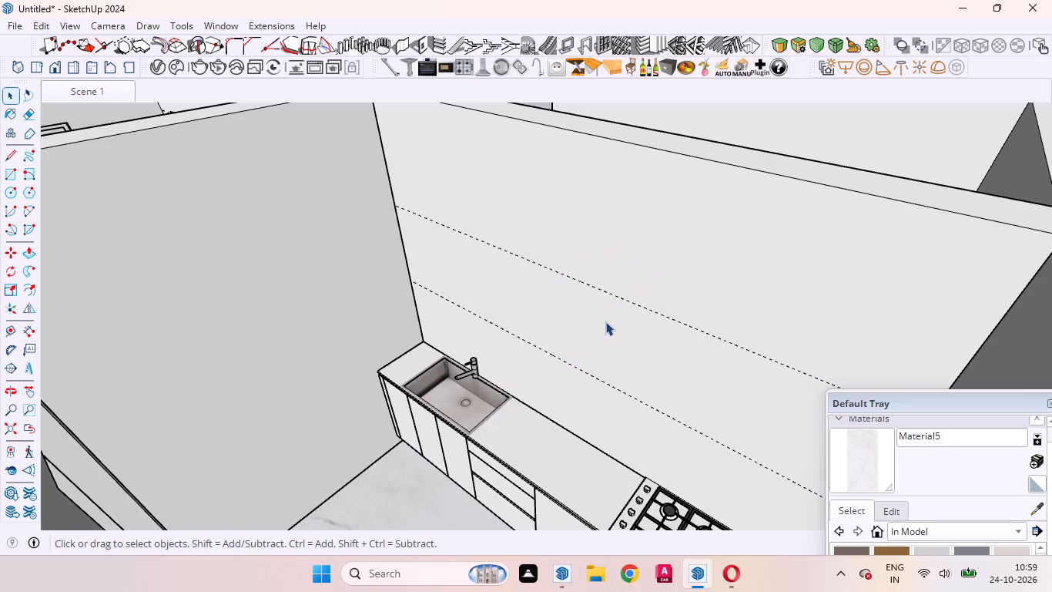